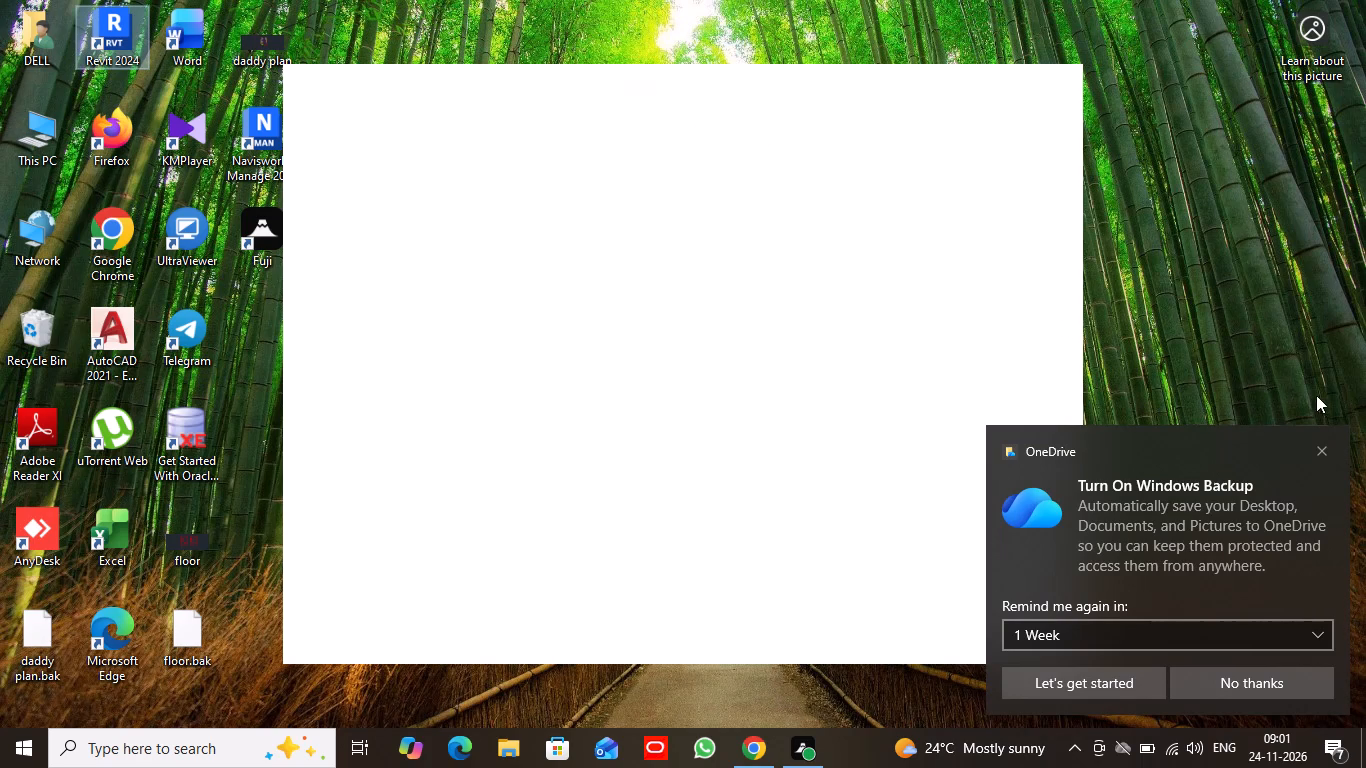
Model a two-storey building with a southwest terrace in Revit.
Dismiss the OneDrive notification about turning on Windows Backup.
left_click(1321, 447)
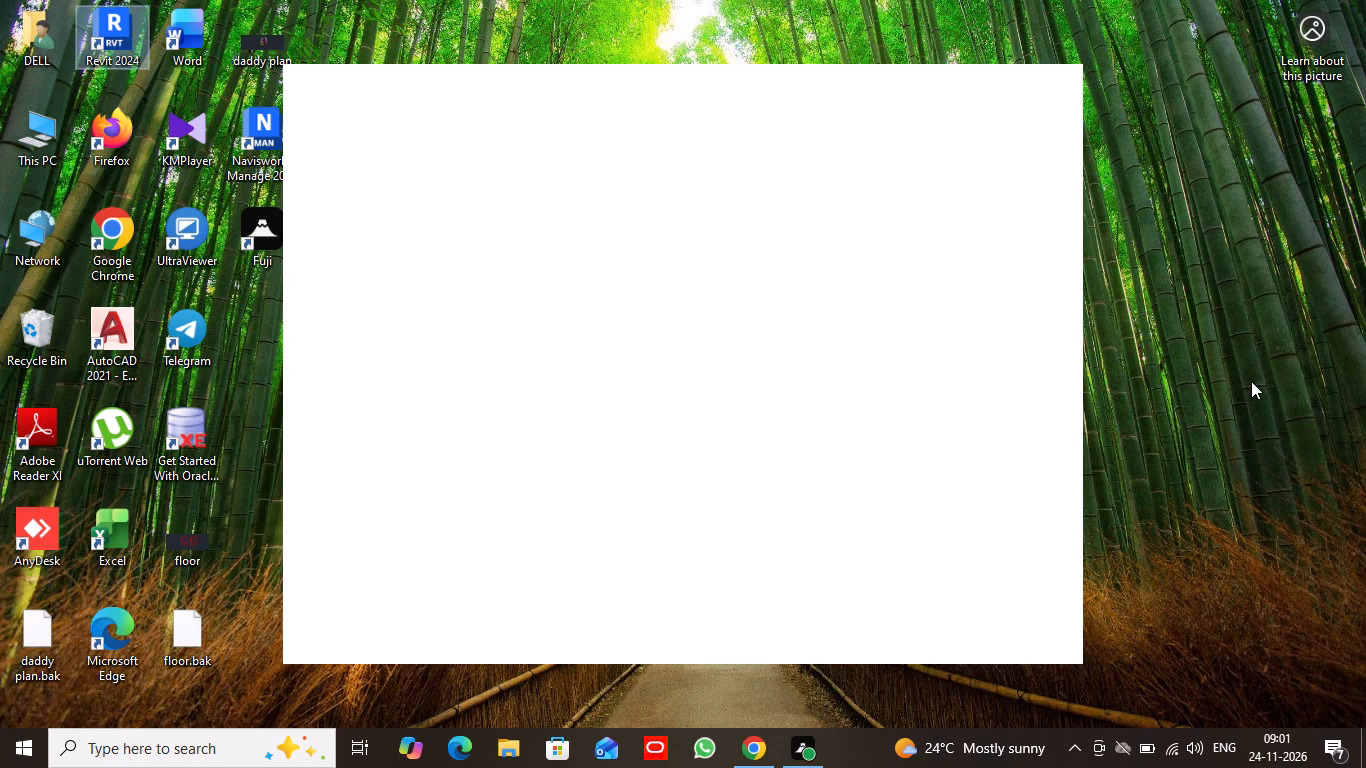
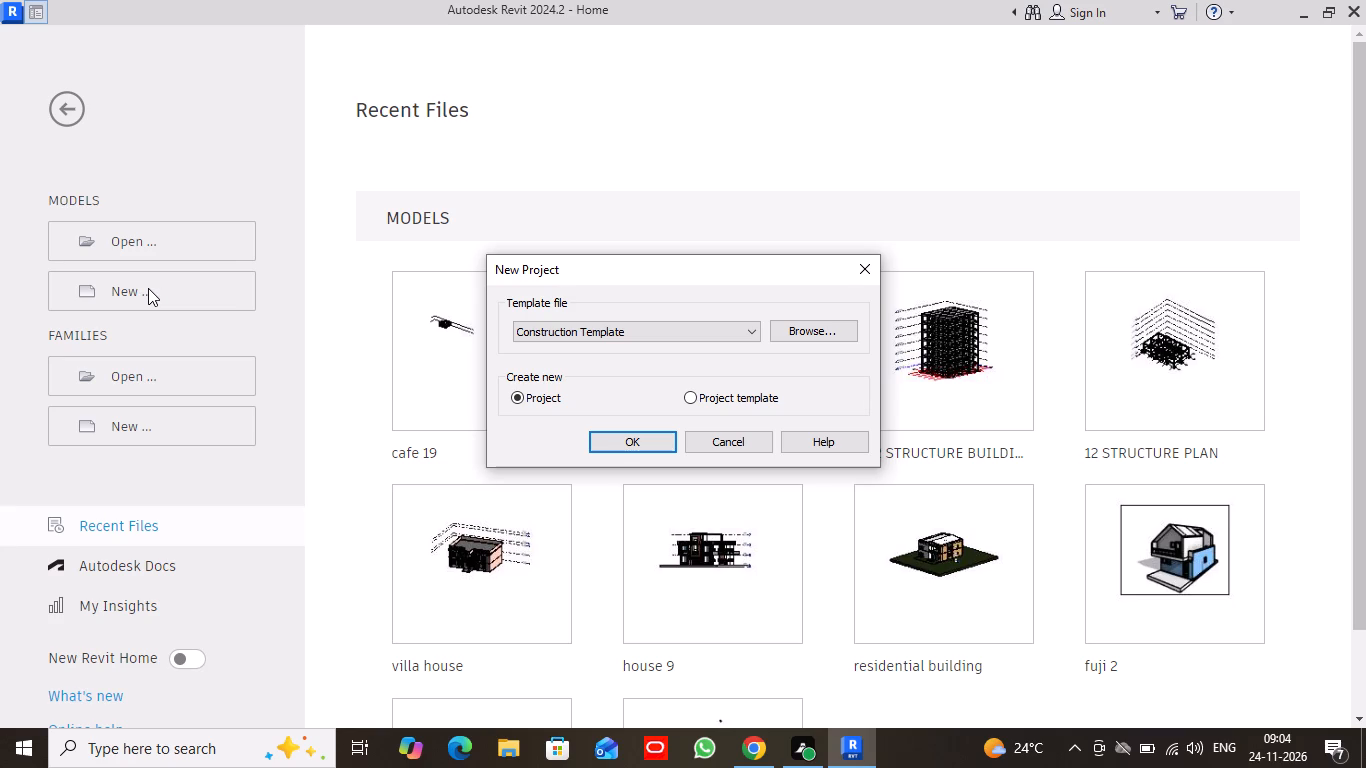
Create a new project based on the Architectural Template.
left_click(750, 332)
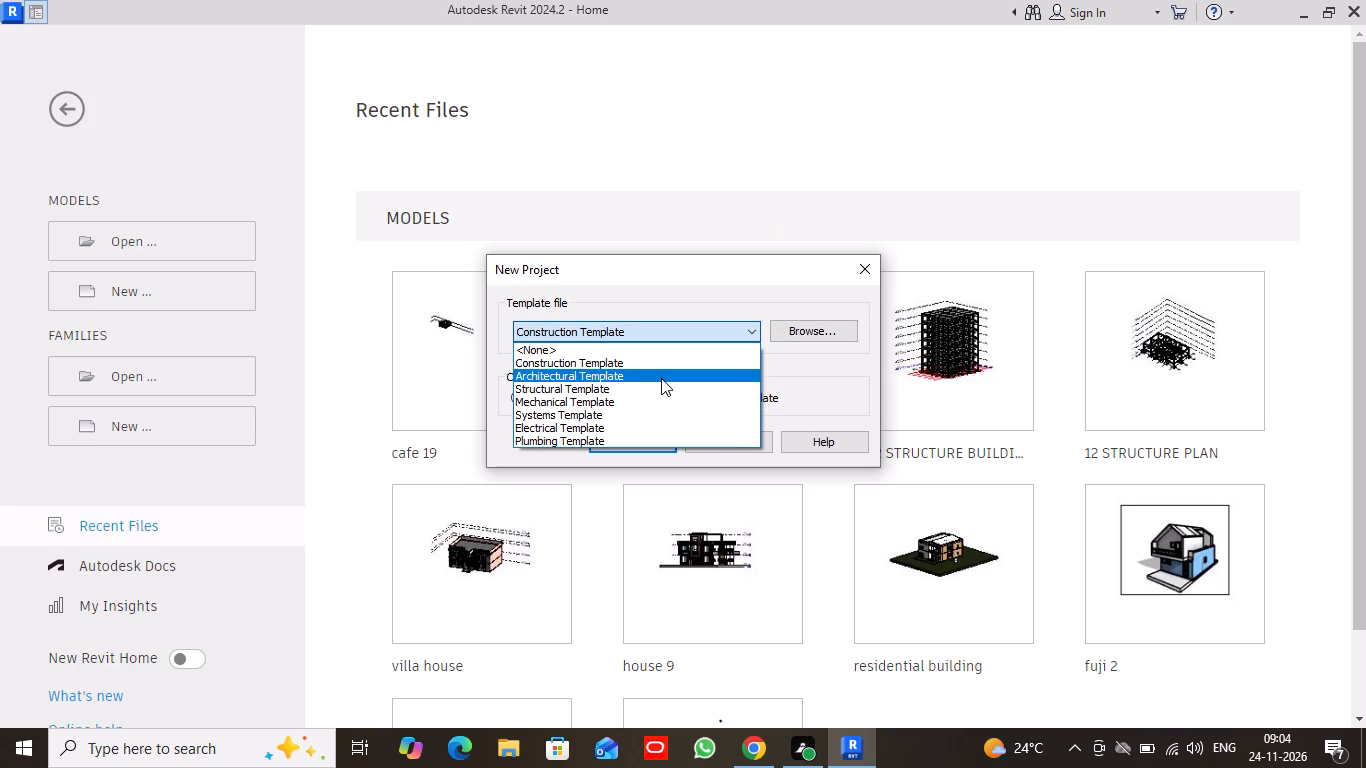
left_click(661, 378)
left_click(635, 440)
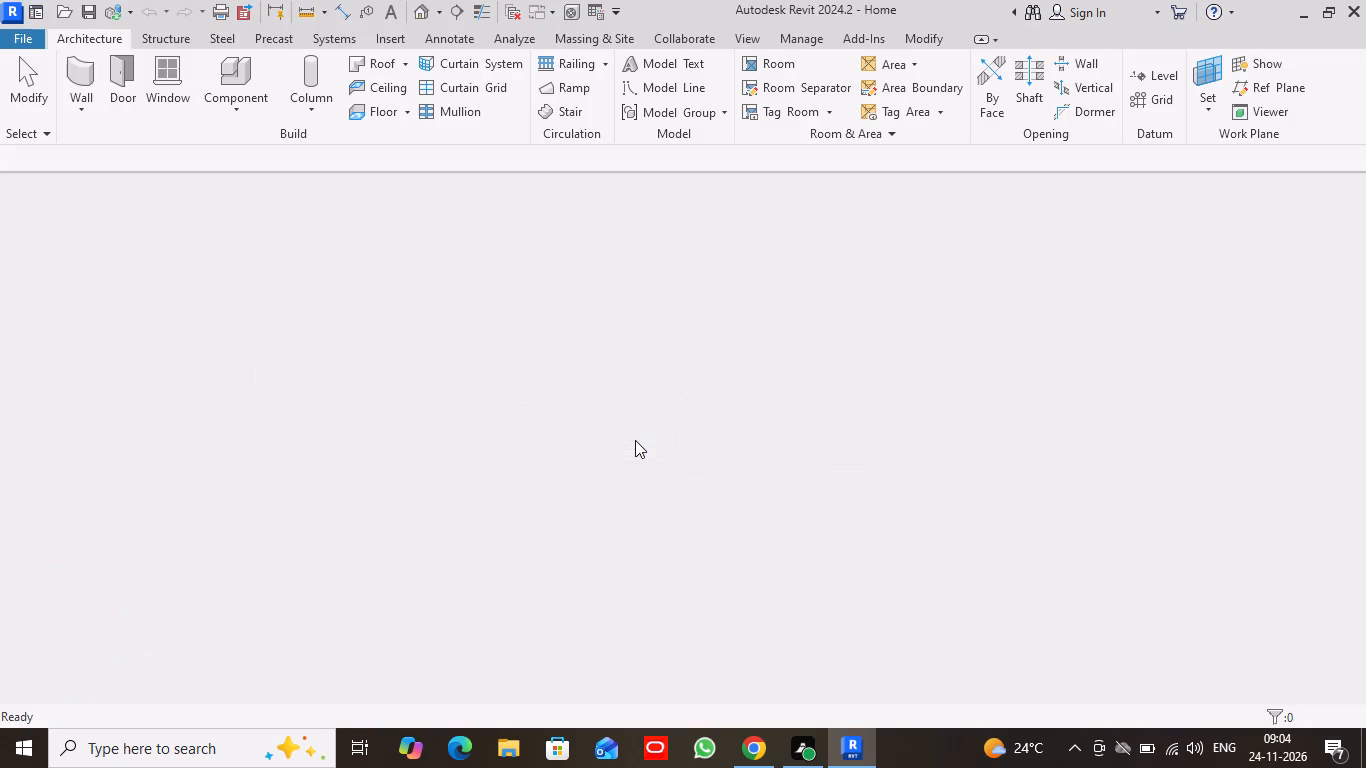
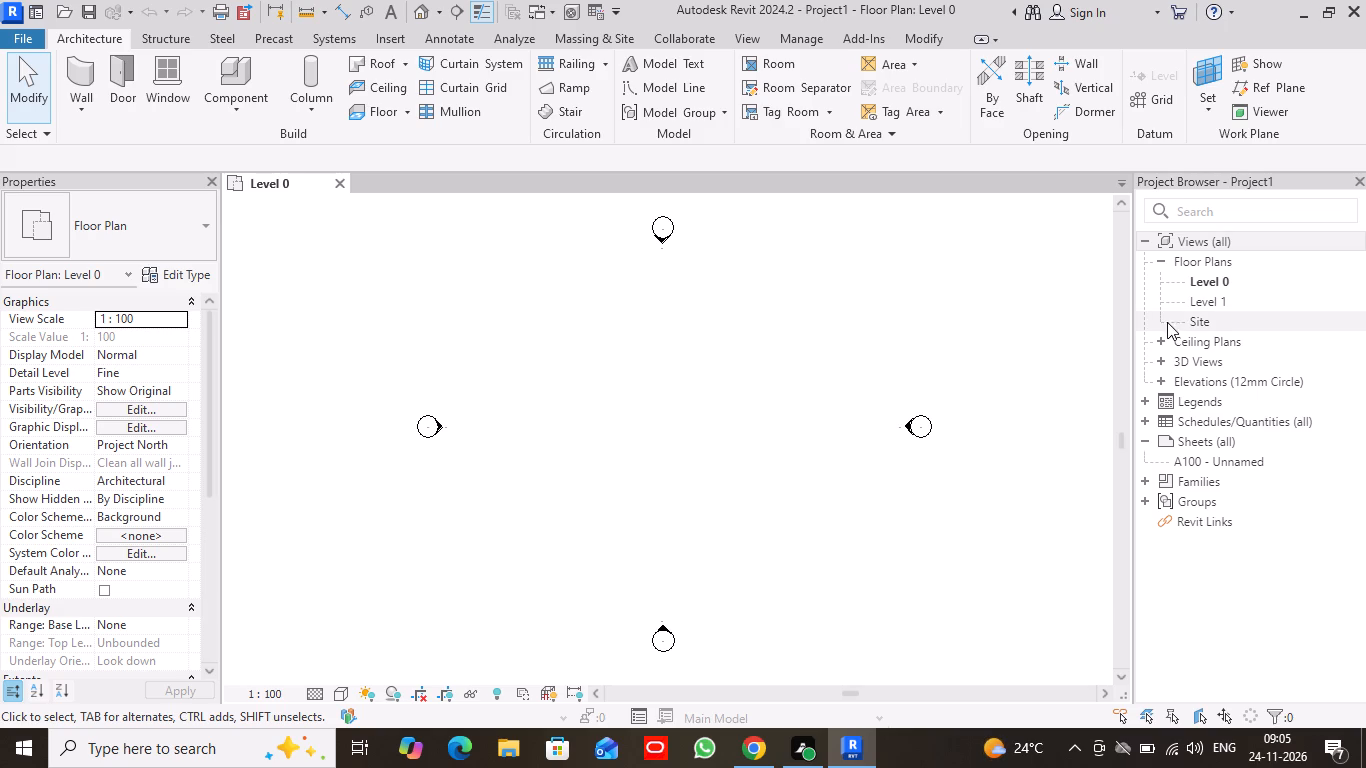
Open the East elevation view from the project's building elevations.
left_click(1162, 379)
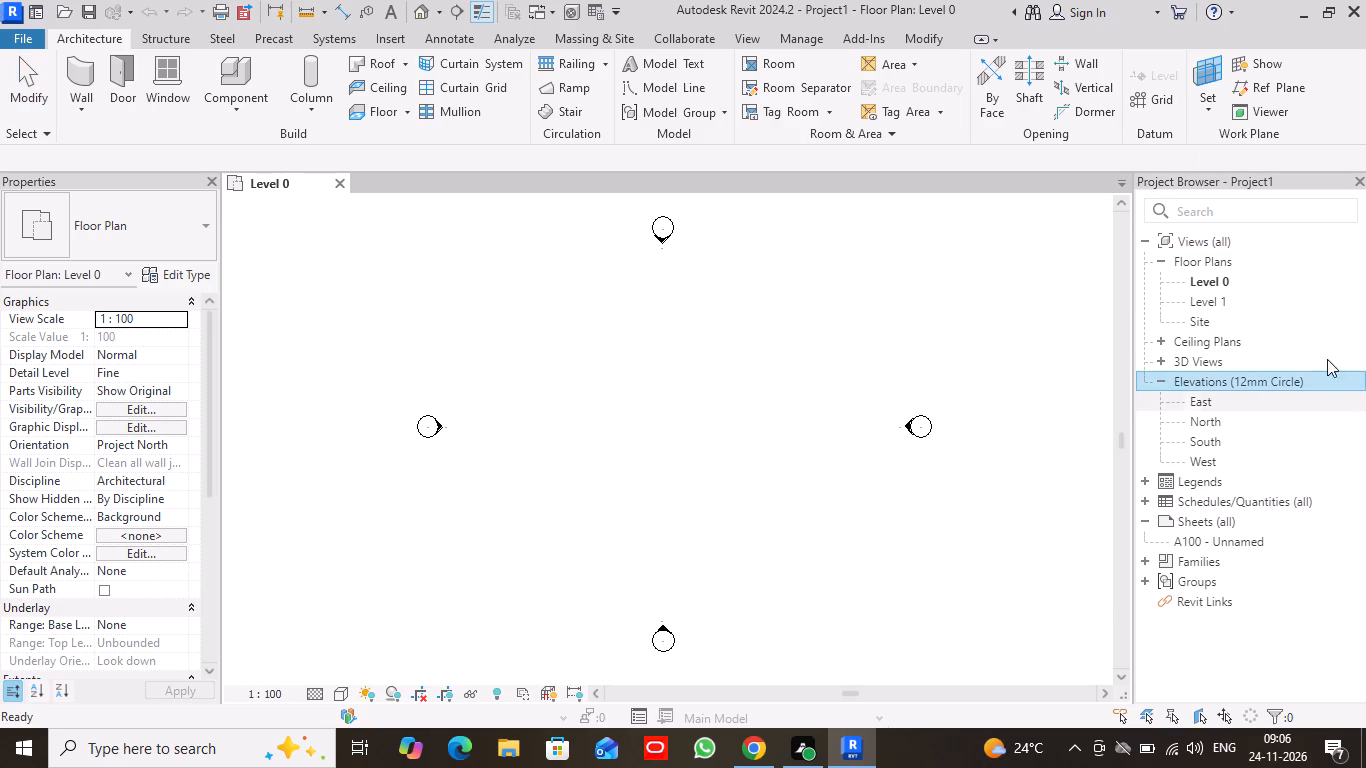
double_click(1201, 402)
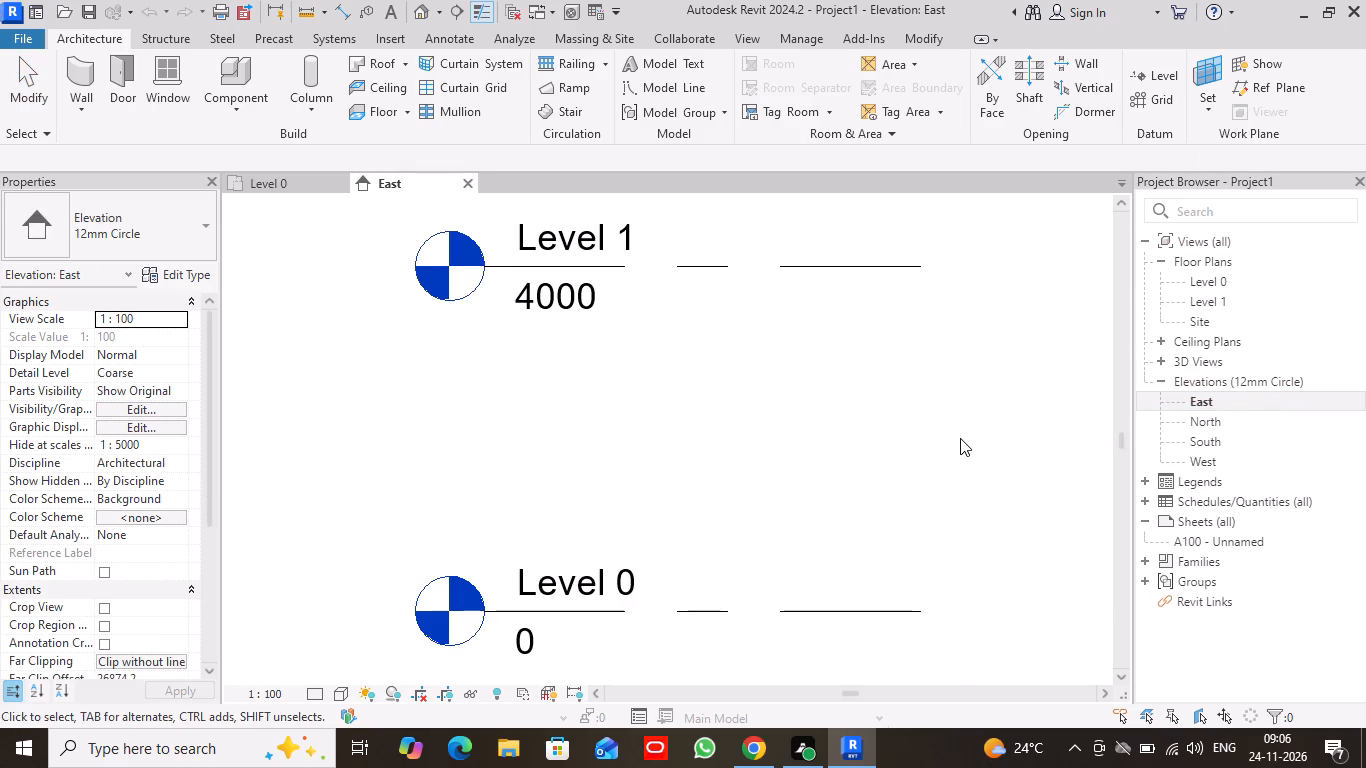
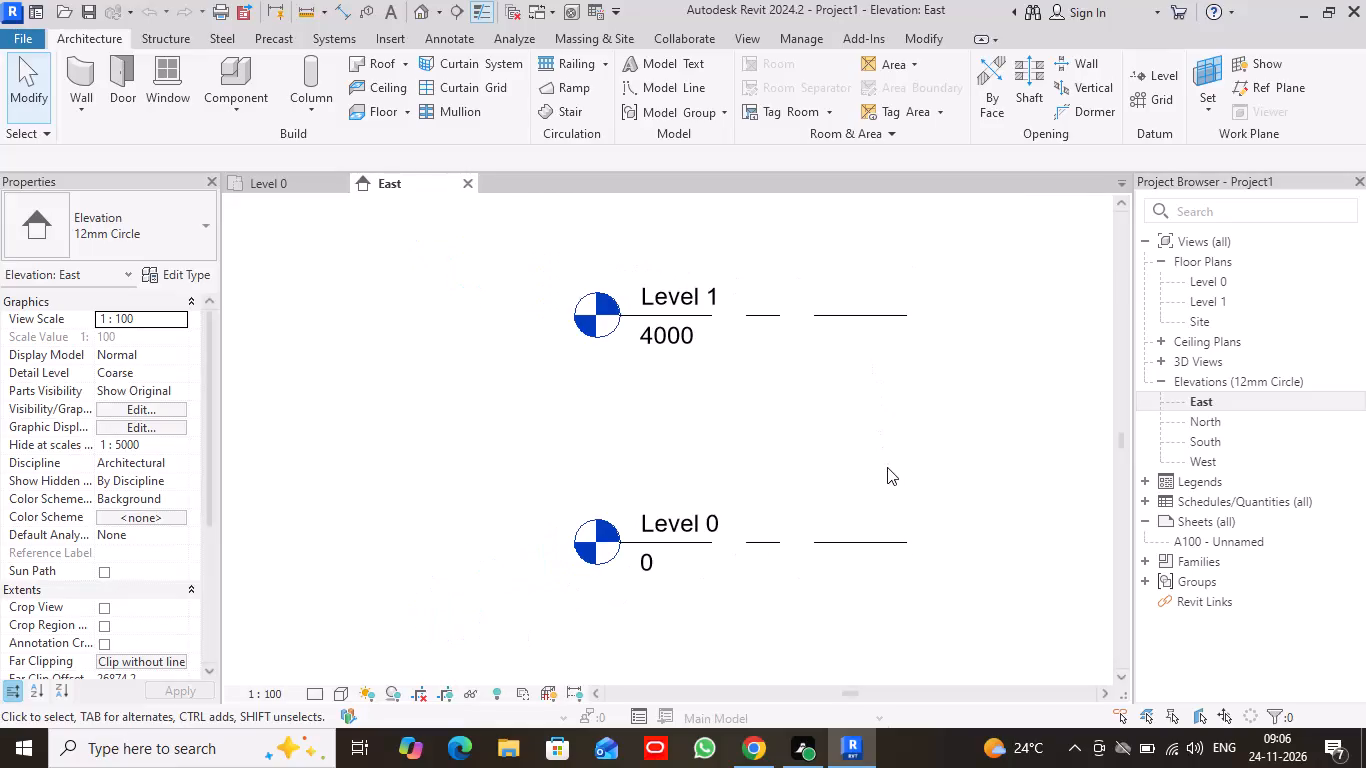
Set the project's length units to feet and fractional inches.
middle_click_drag(888, 468, 632, 478)
scroll(626, 480, "down", 2)
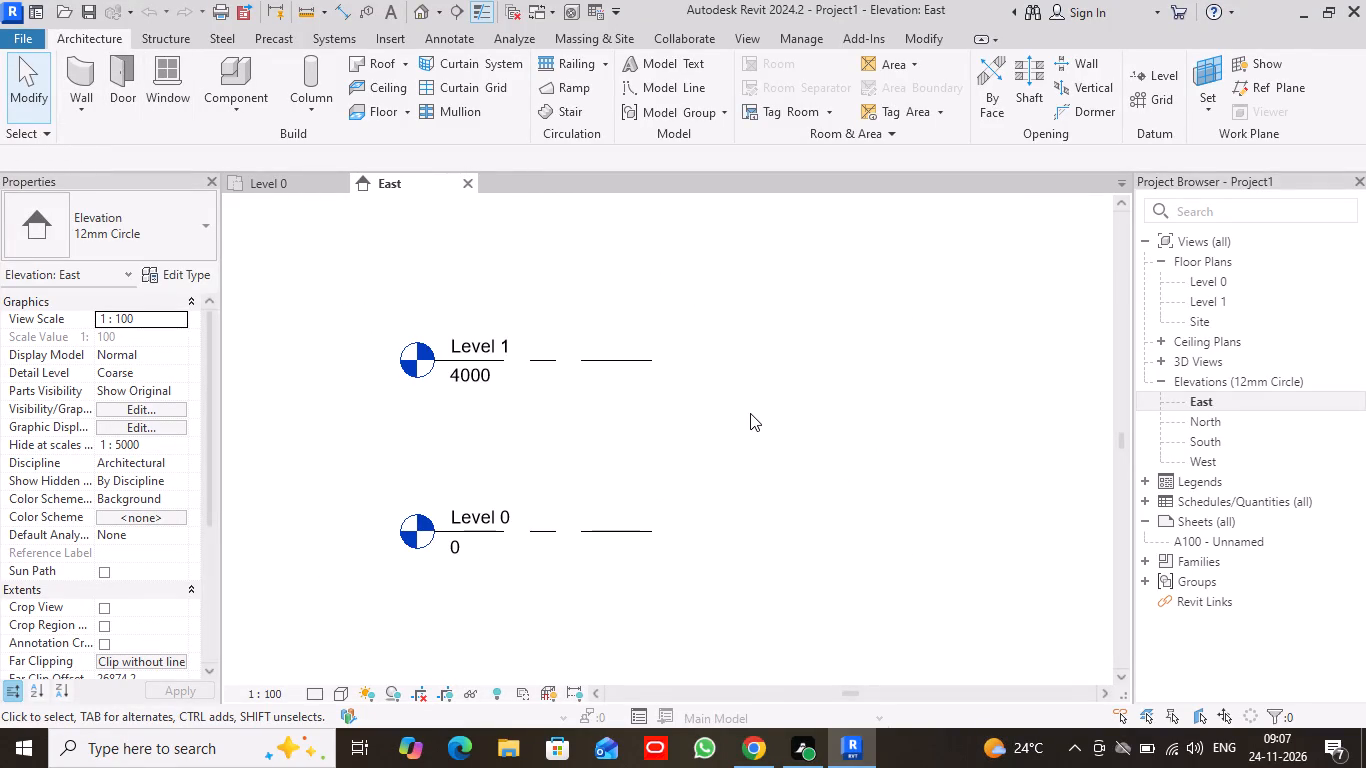
left_click(1150, 75)
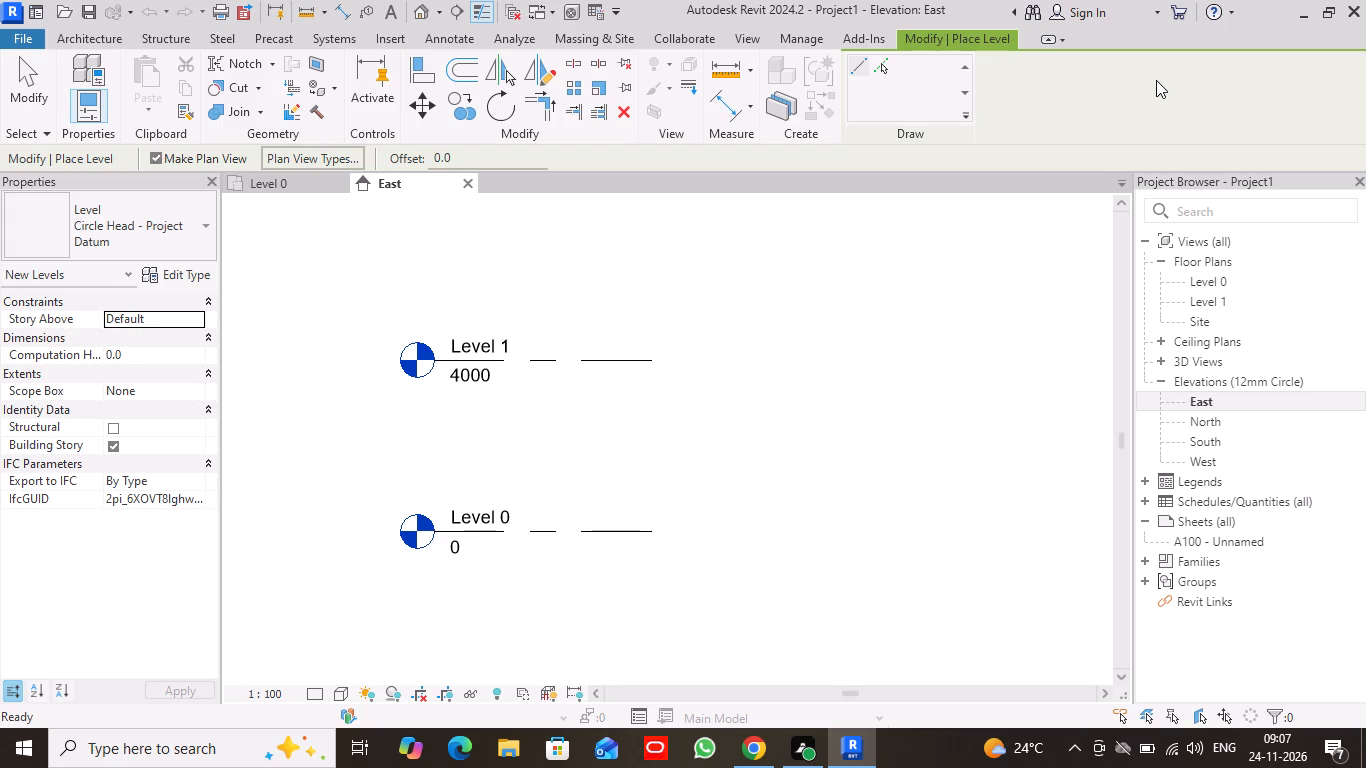
type("un")
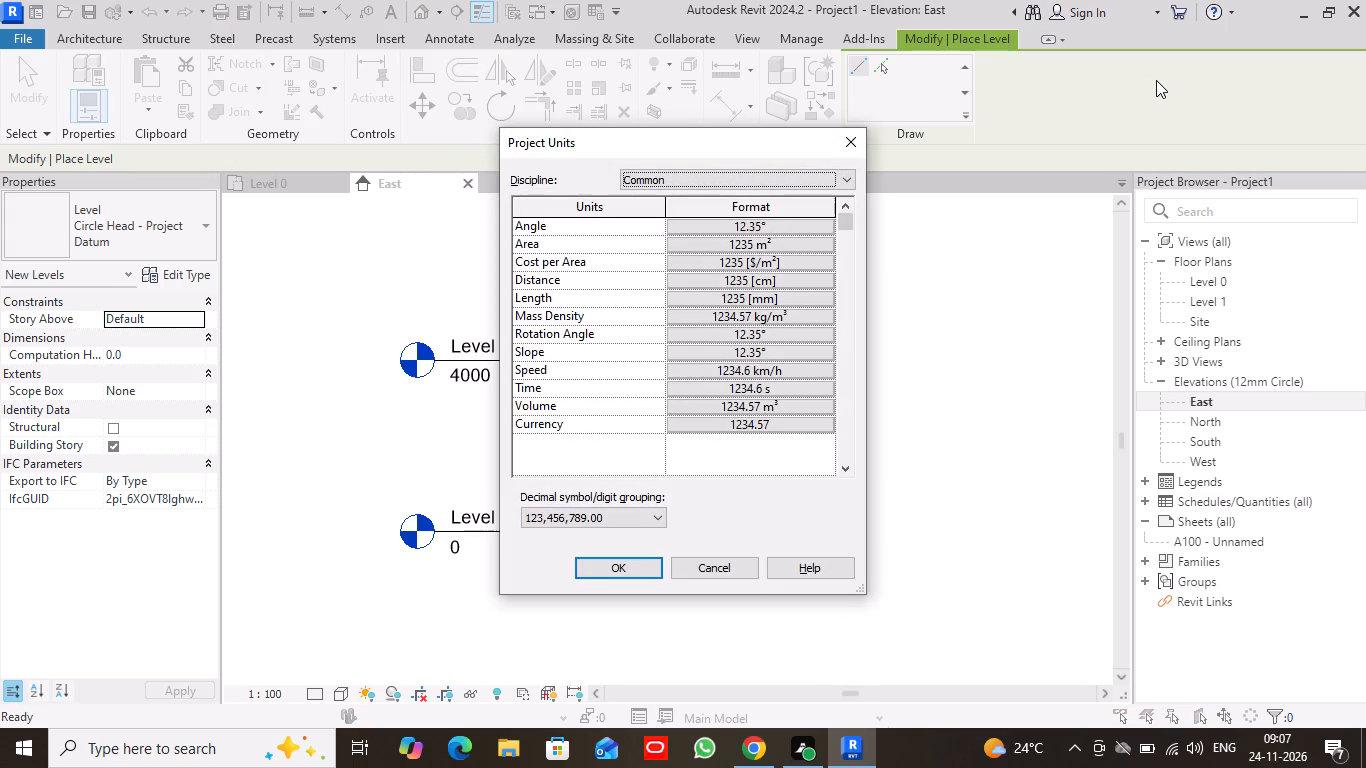
left_click(804, 295)
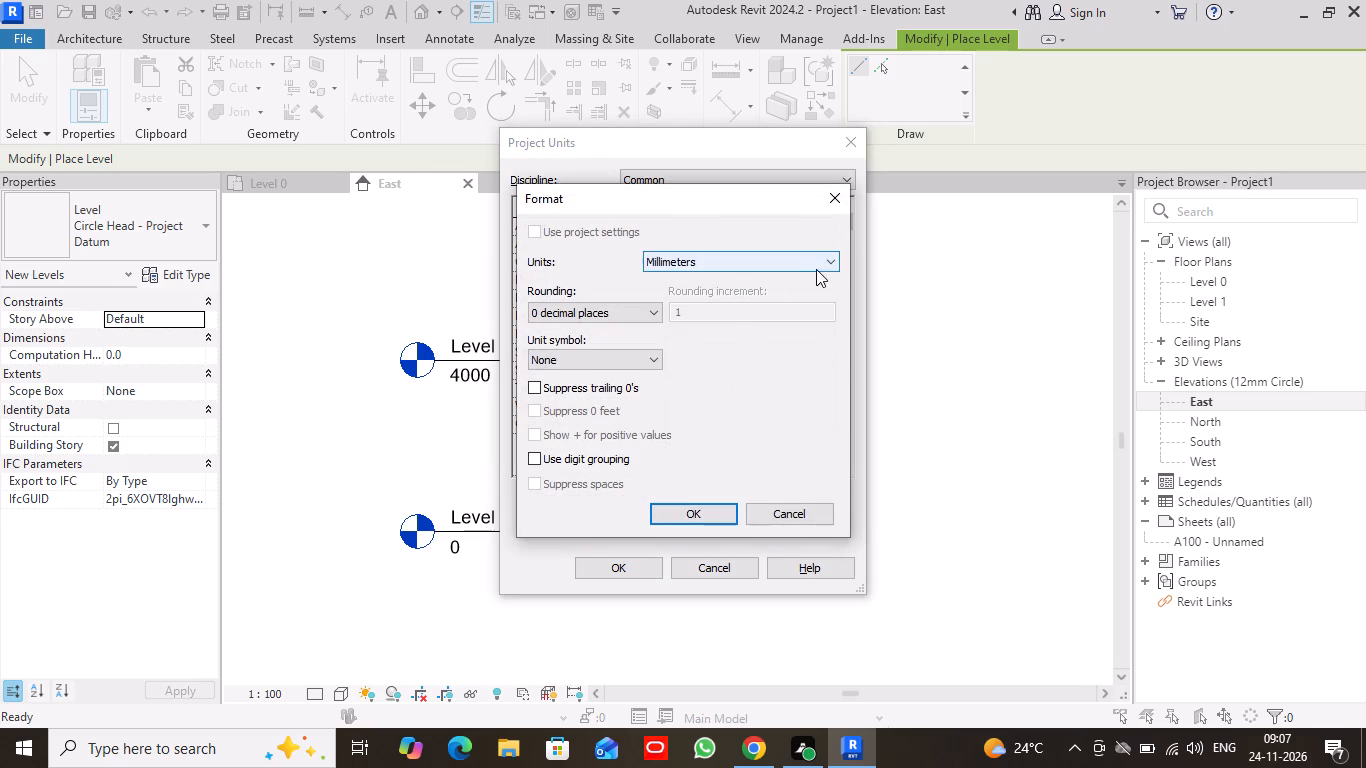
left_click(824, 259)
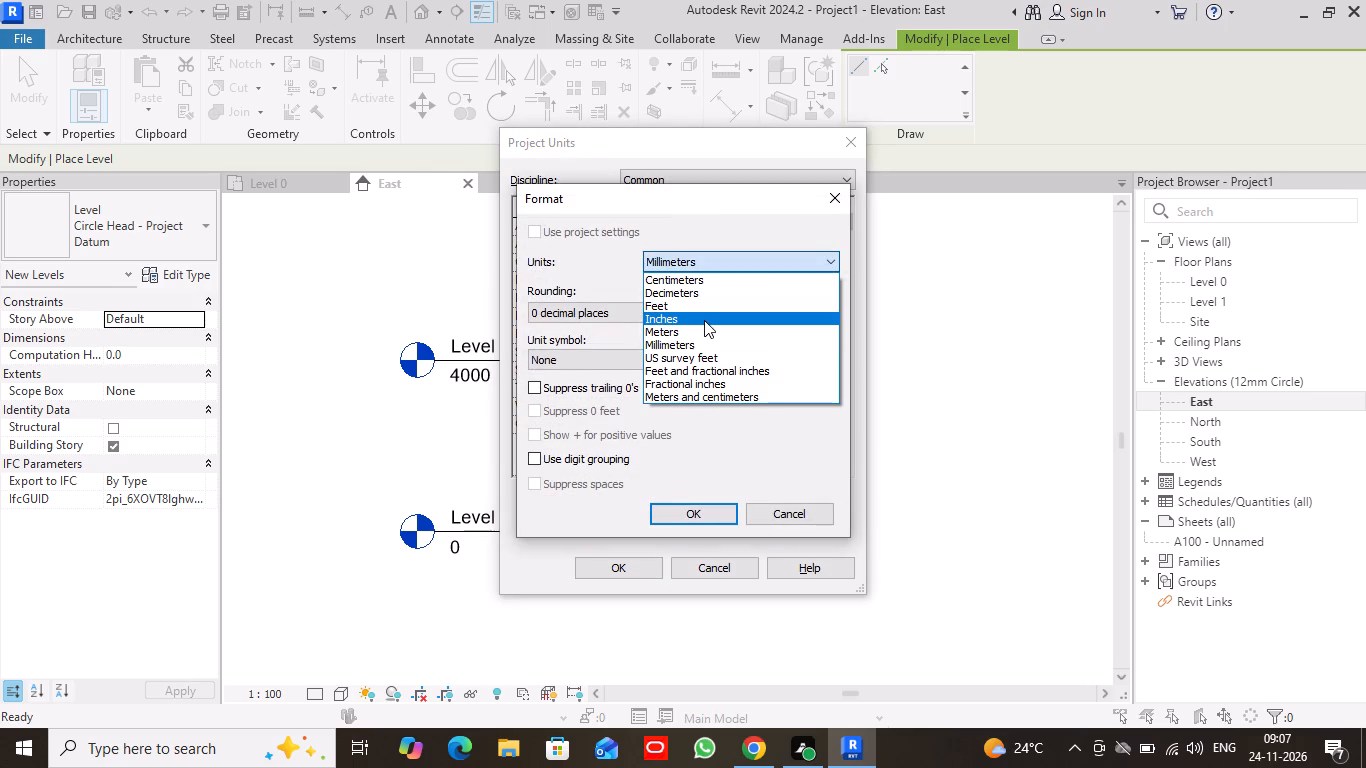
left_click(771, 373)
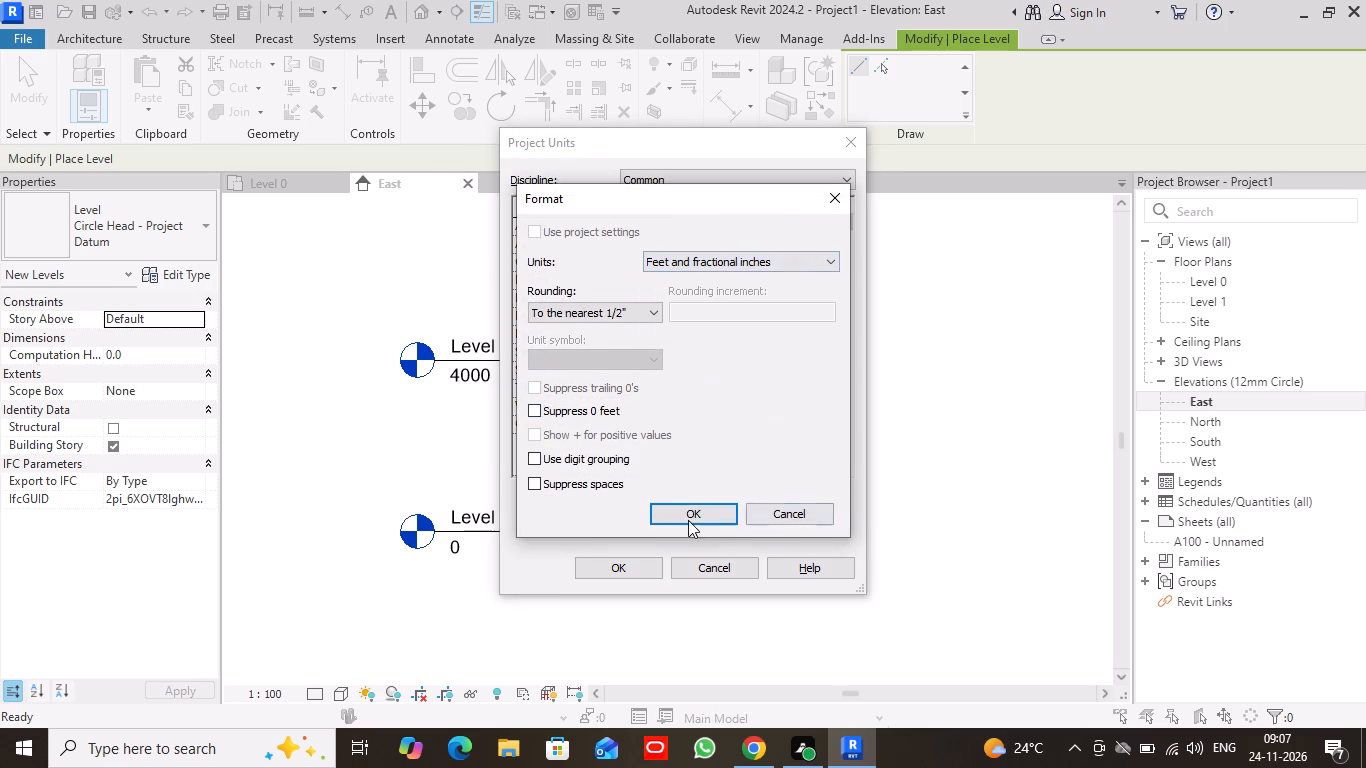
left_click(718, 517)
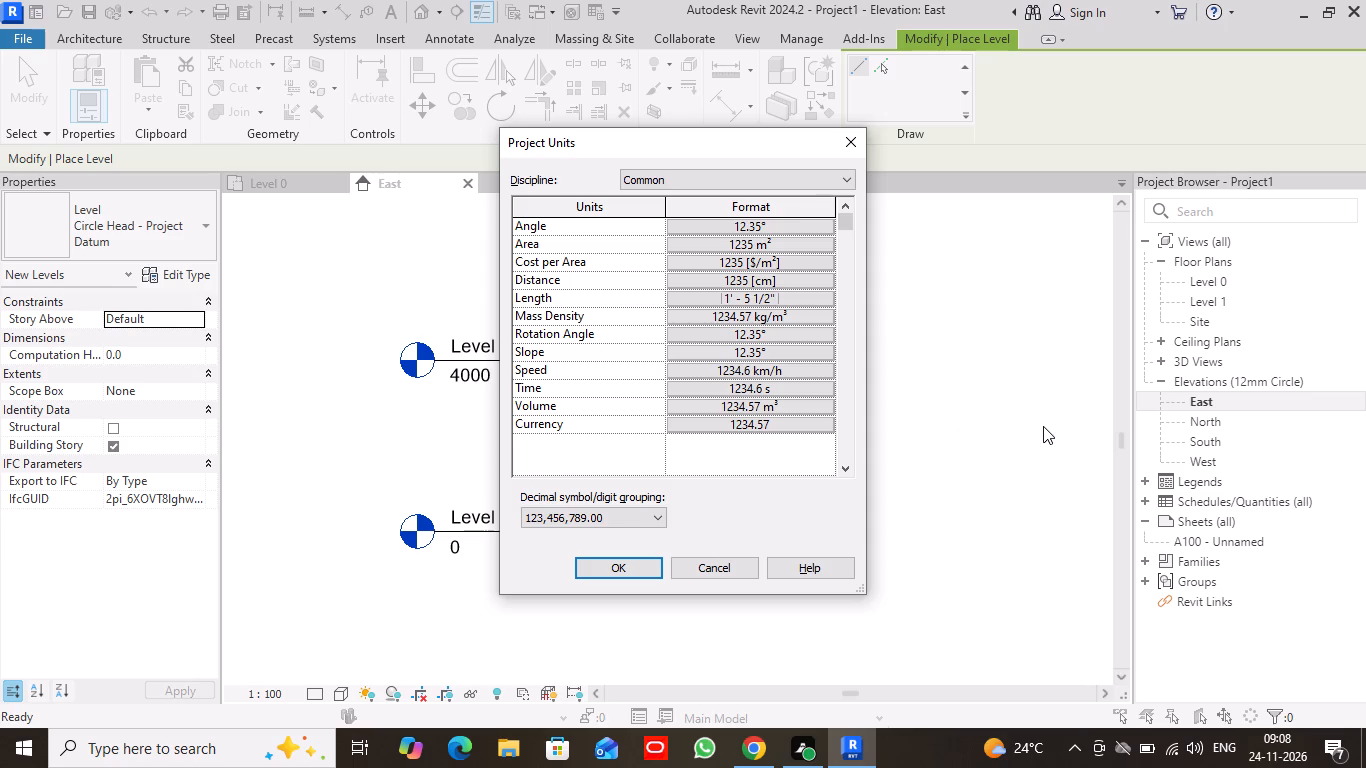
left_click(626, 567)
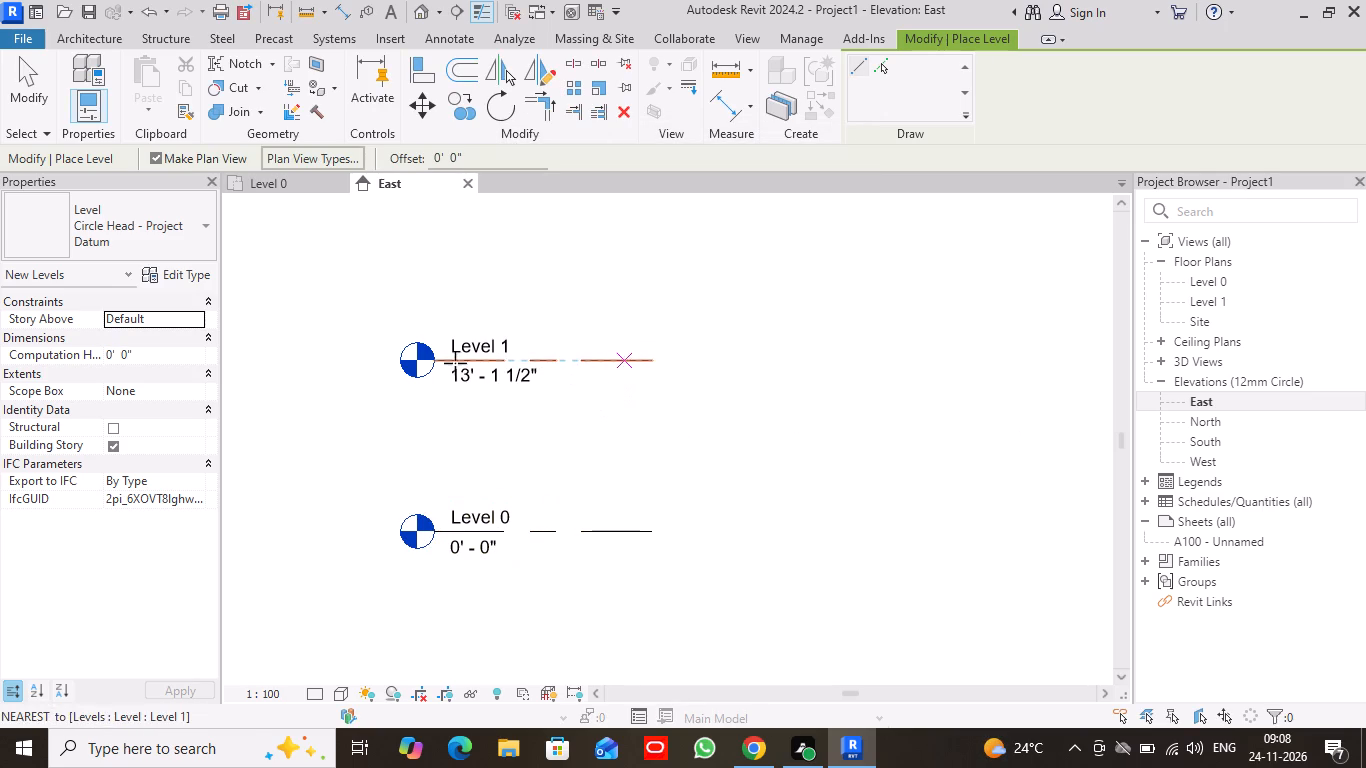
left_click(18, 77)
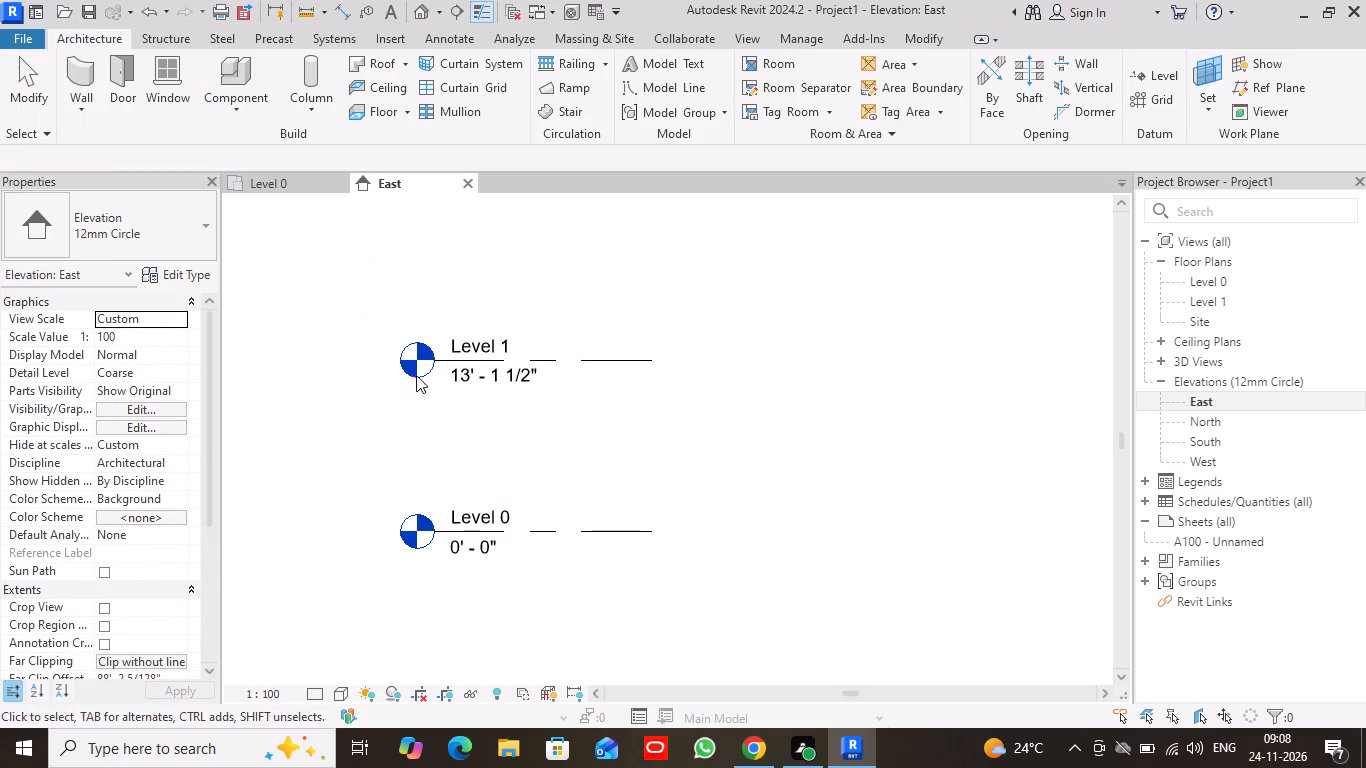
Set the elevation of Level 1 to 10'.
left_click(508, 385)
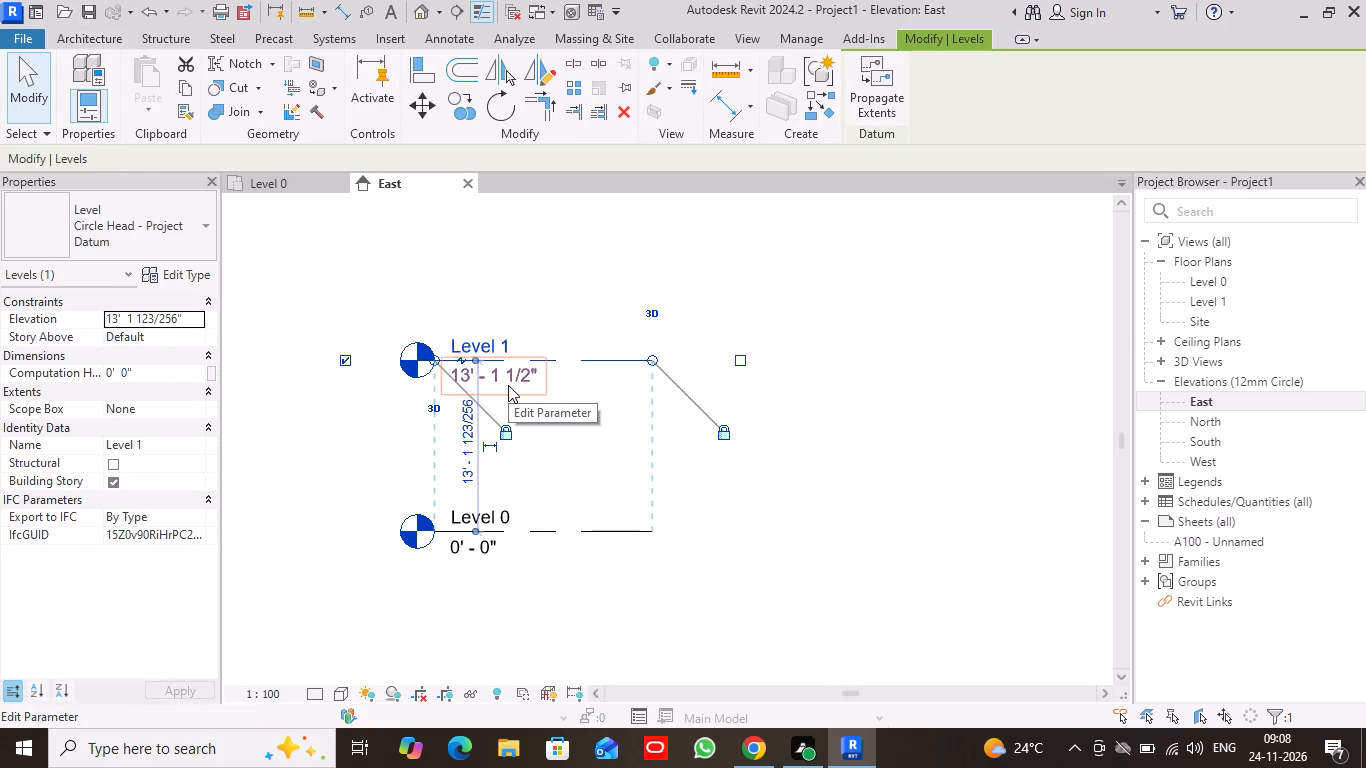
left_click(508, 385)
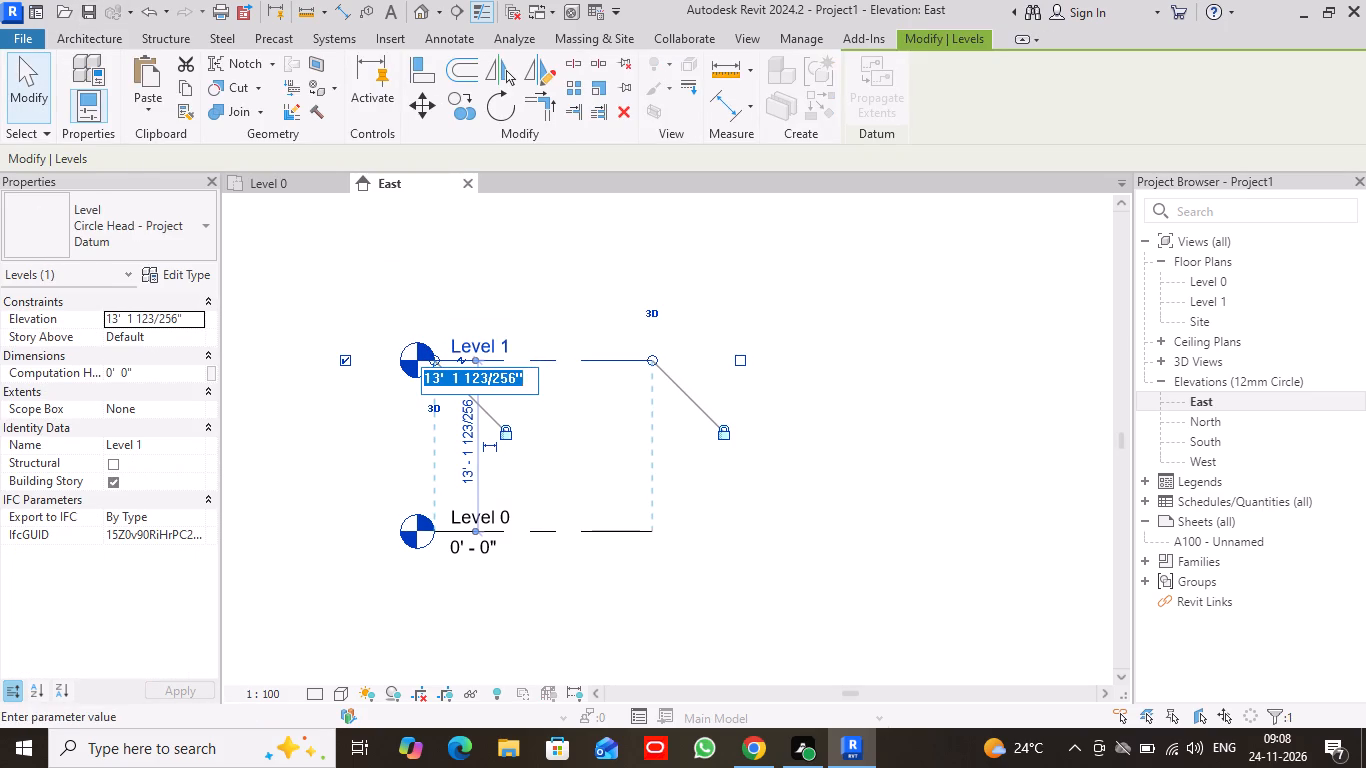
type("10'")
key("Return")
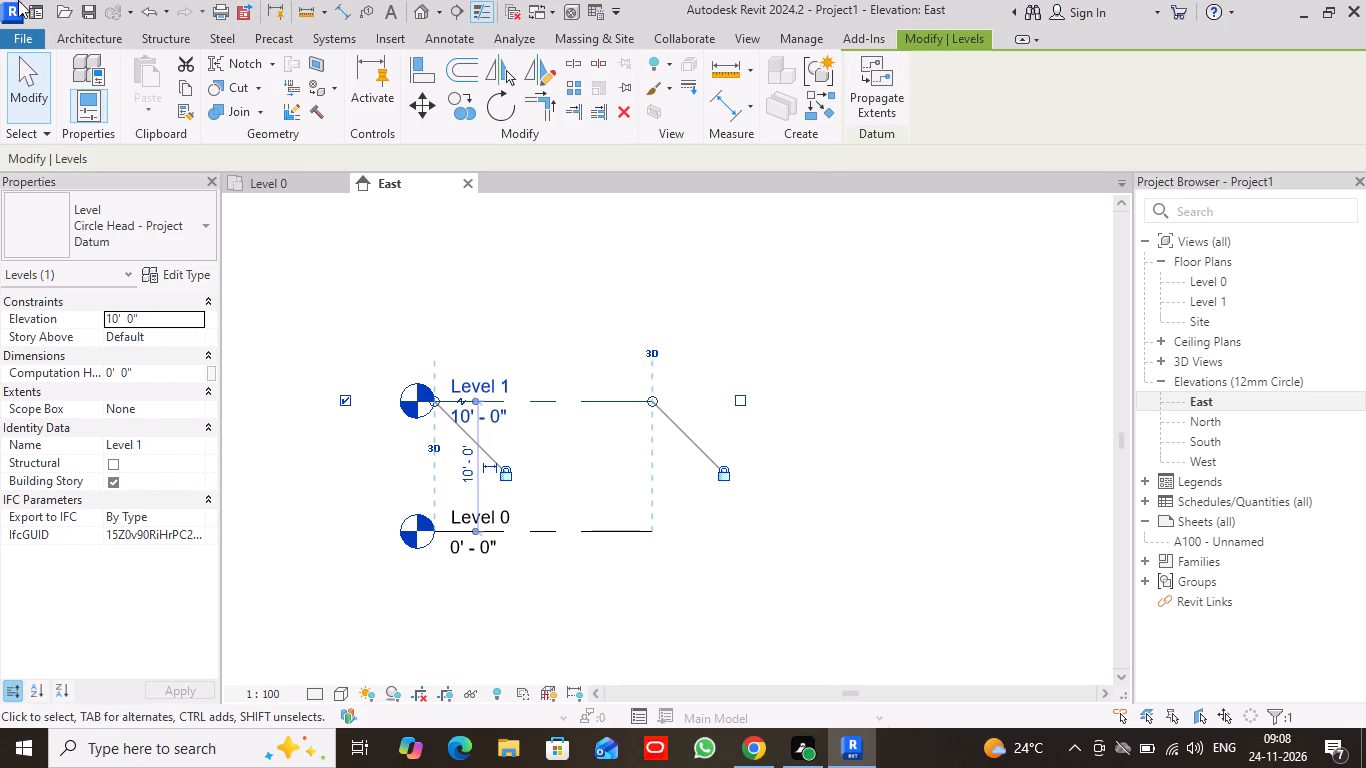
Add a new level with a short line 12' above Level 1.
left_click(84, 38)
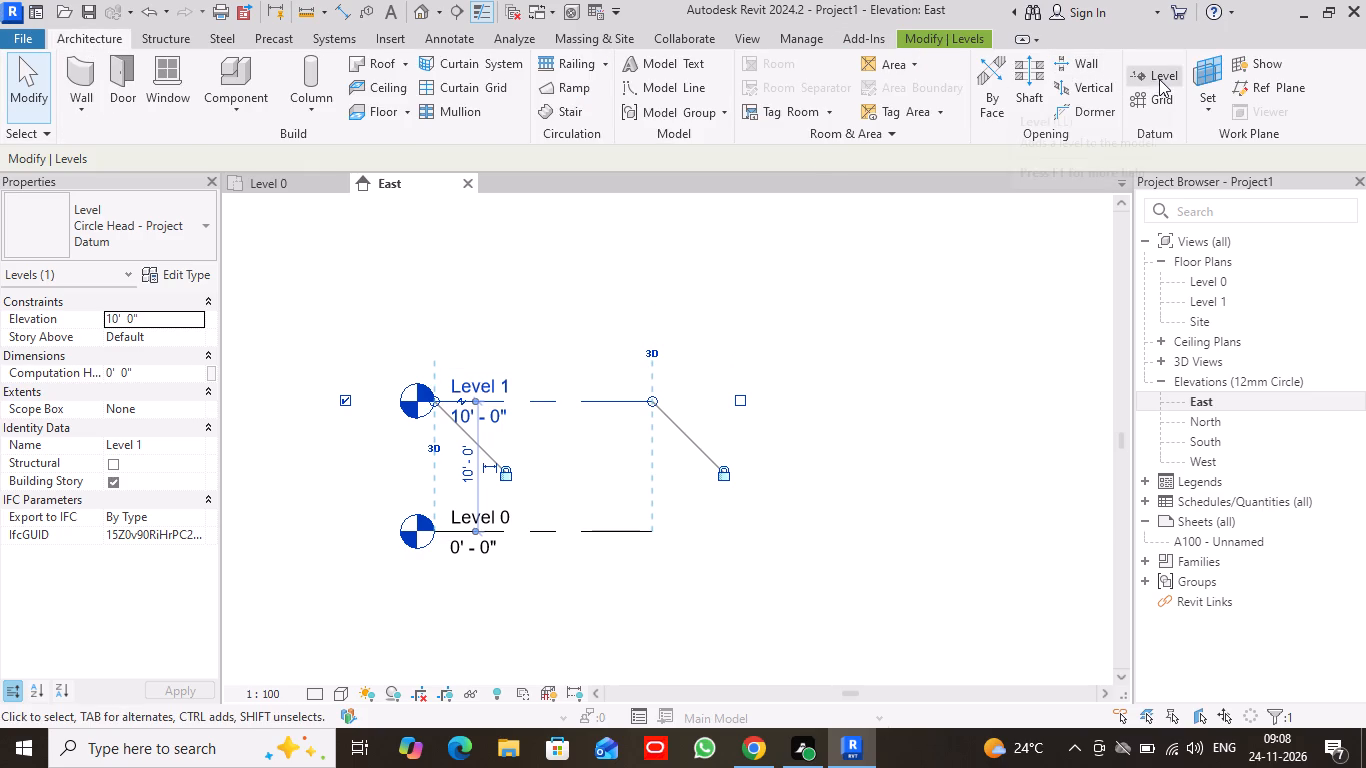
left_click(1159, 79)
middle_click_drag(813, 340, 867, 436)
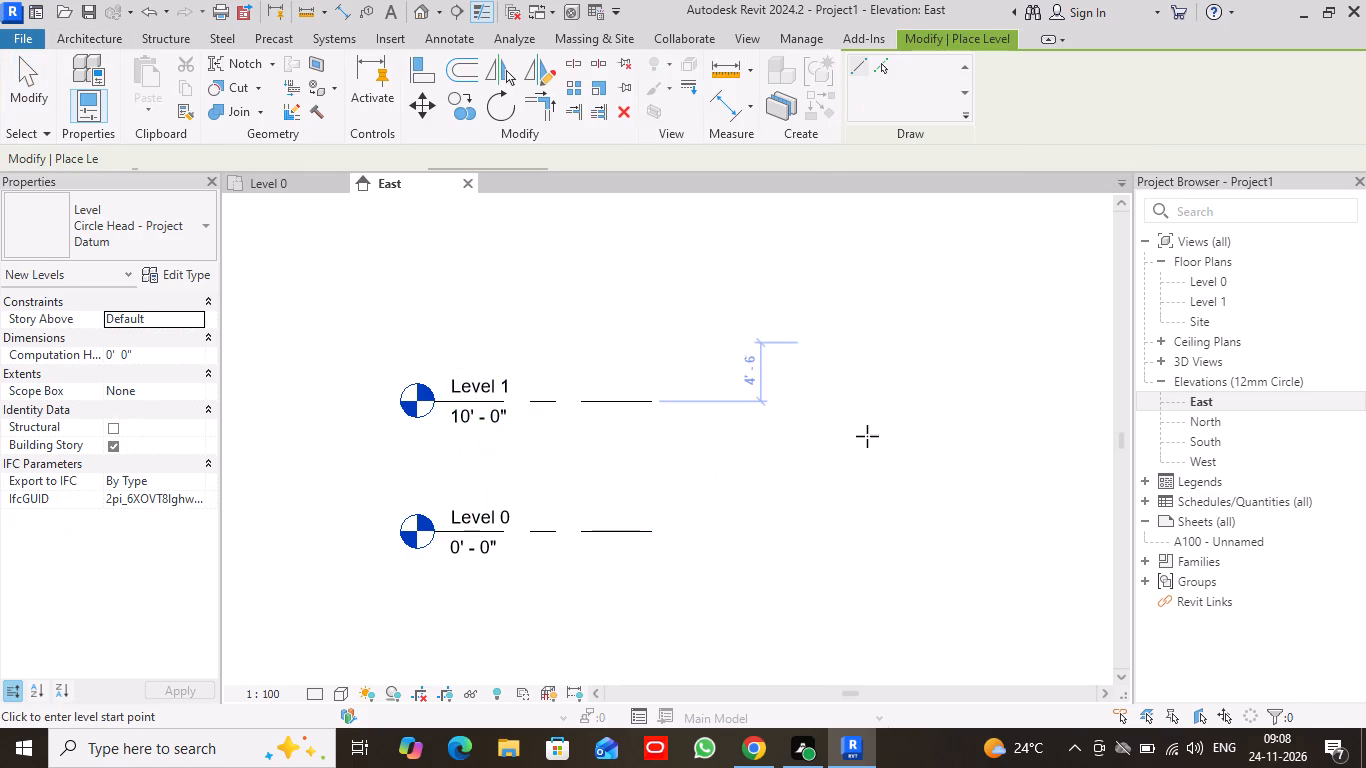
middle_click_drag(867, 436, 888, 459)
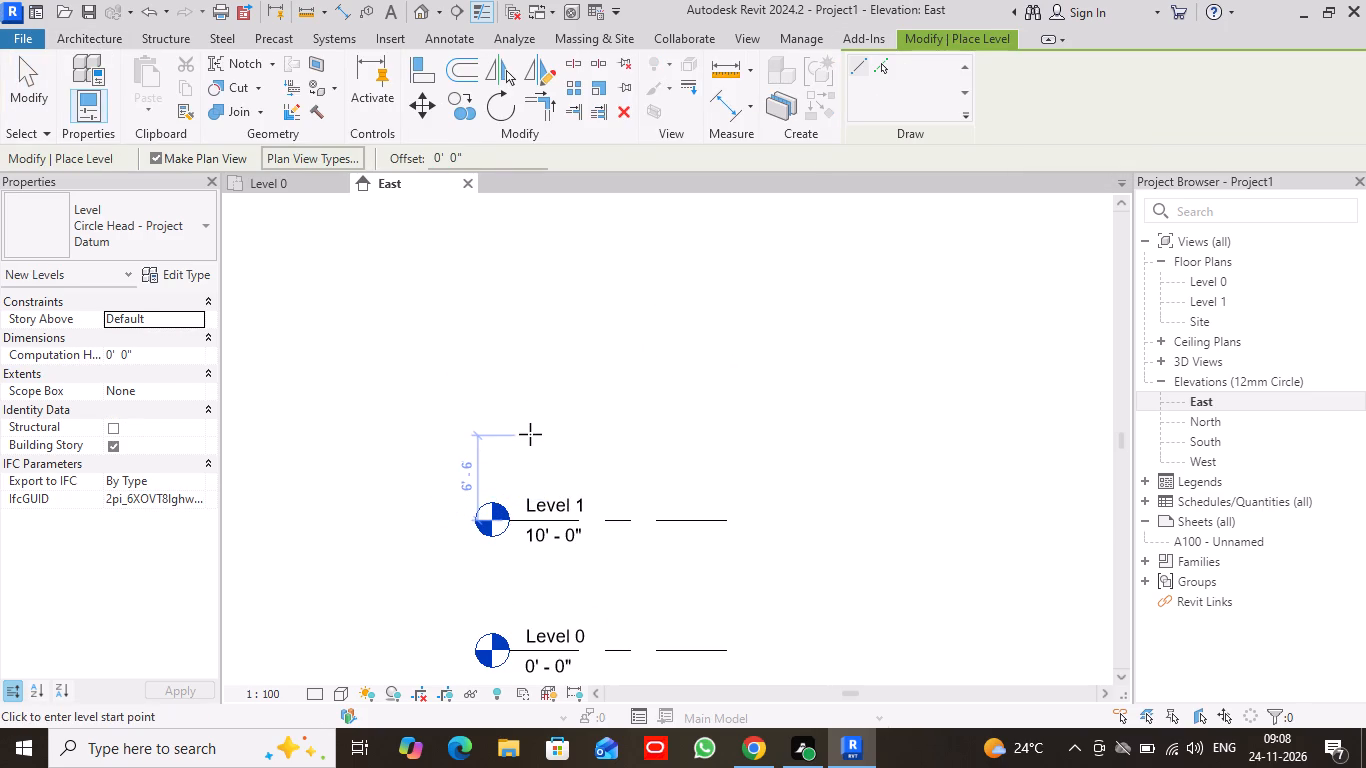
type("12")
key("apostrophe")
key("Return")
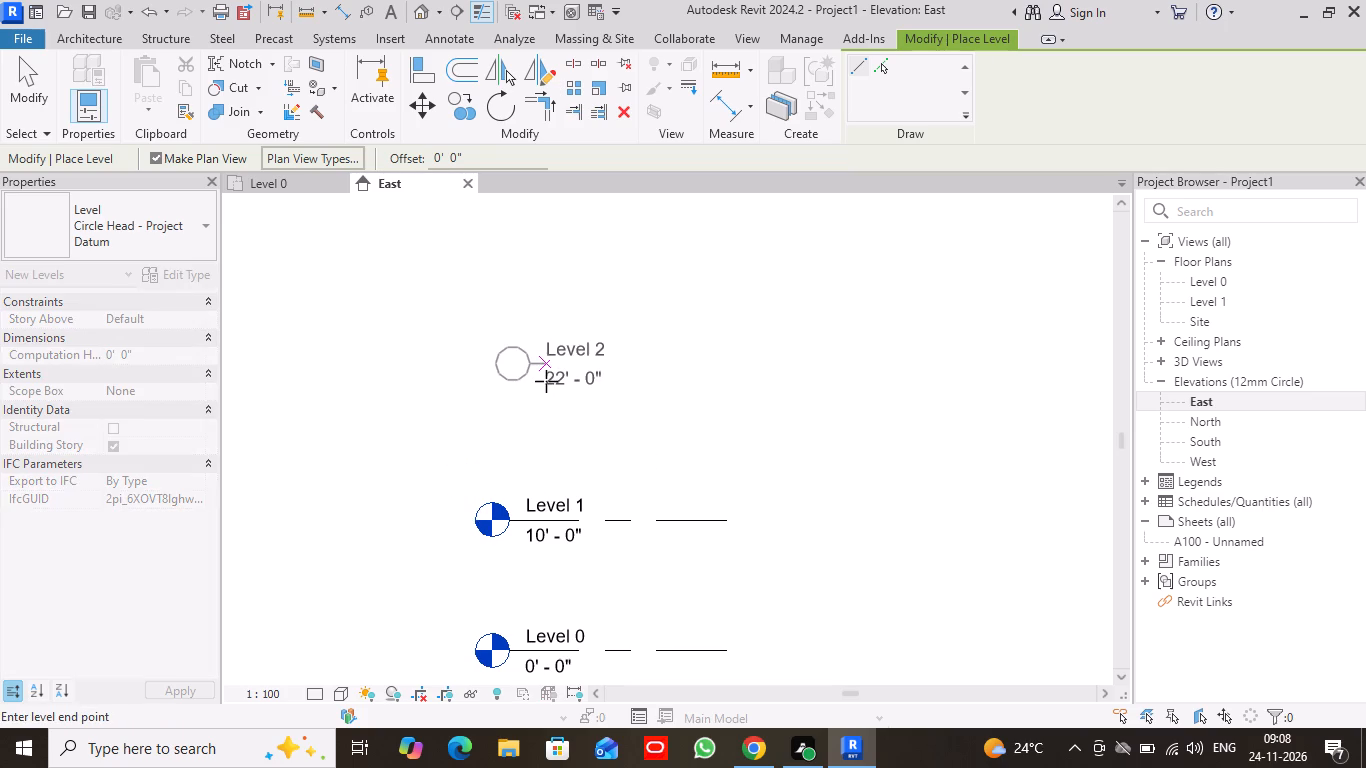
left_click(546, 381)
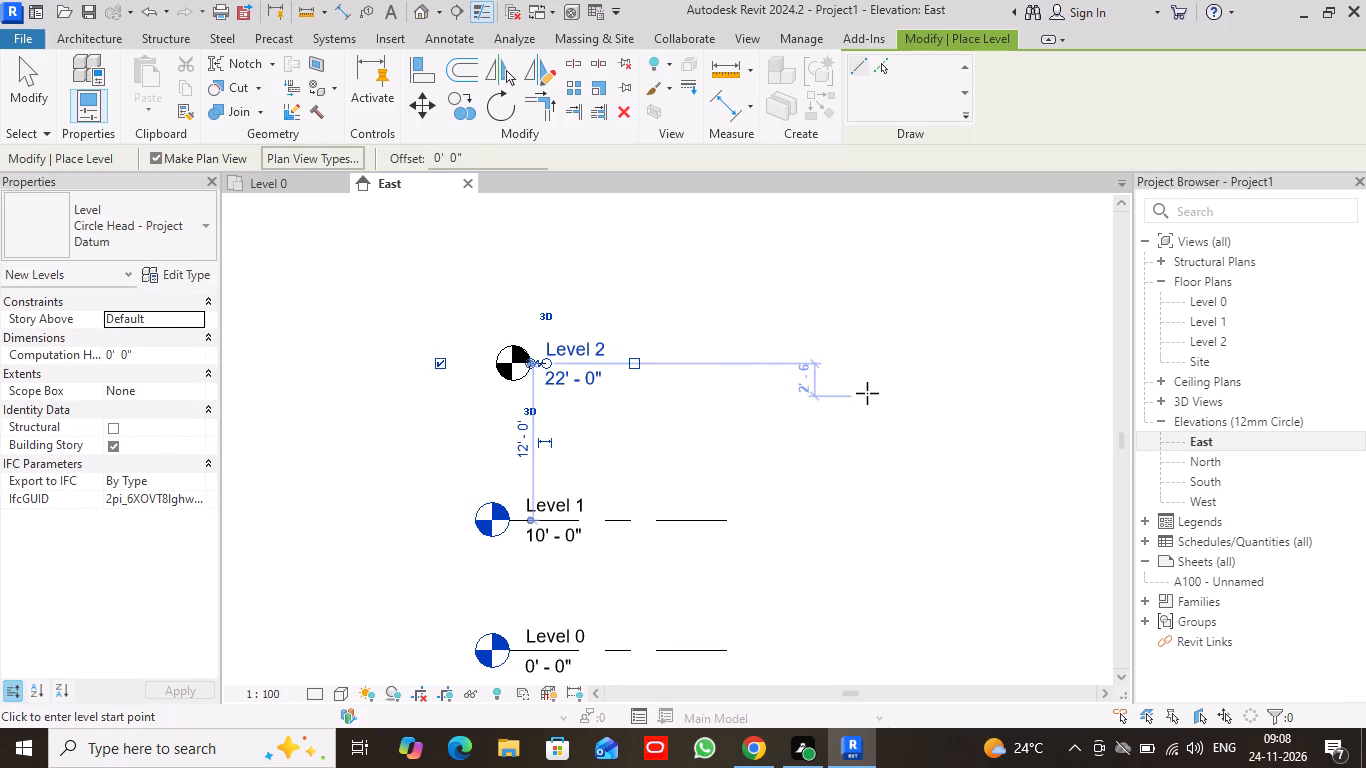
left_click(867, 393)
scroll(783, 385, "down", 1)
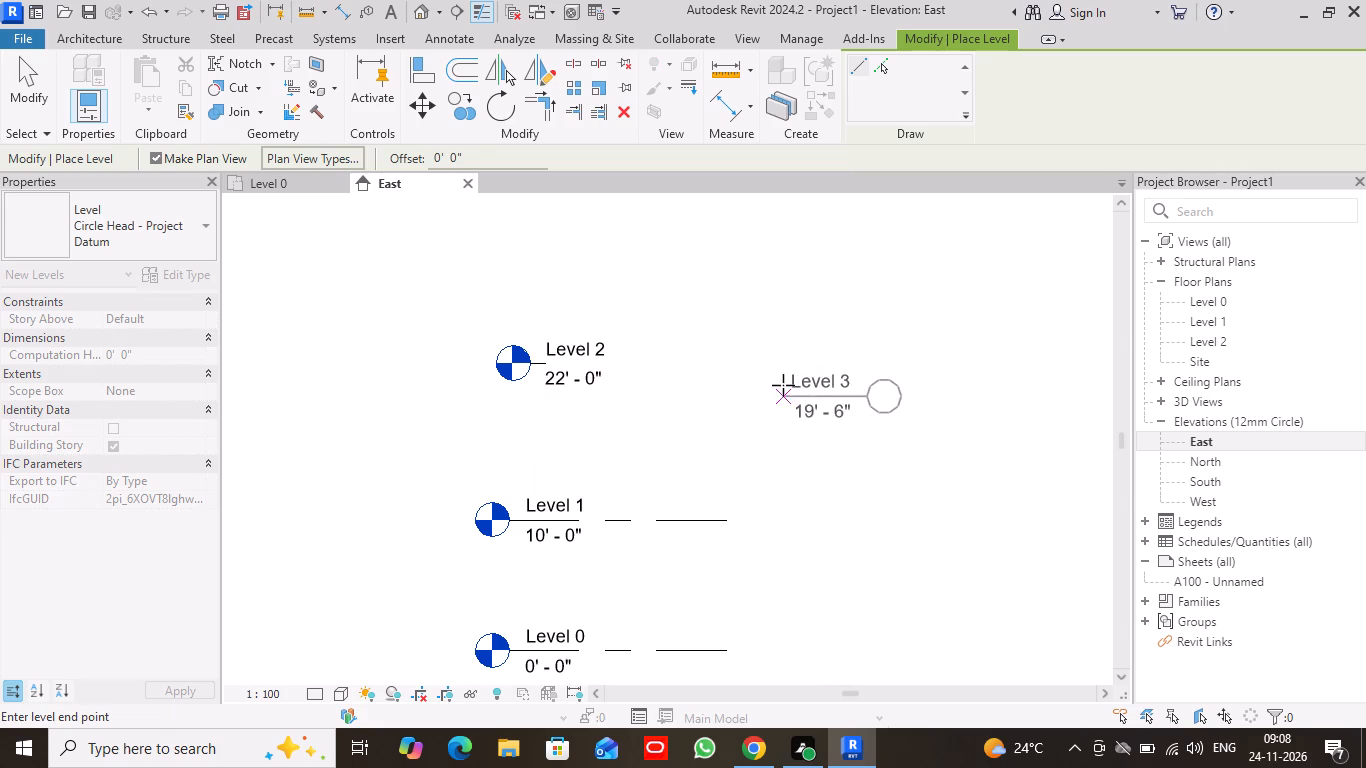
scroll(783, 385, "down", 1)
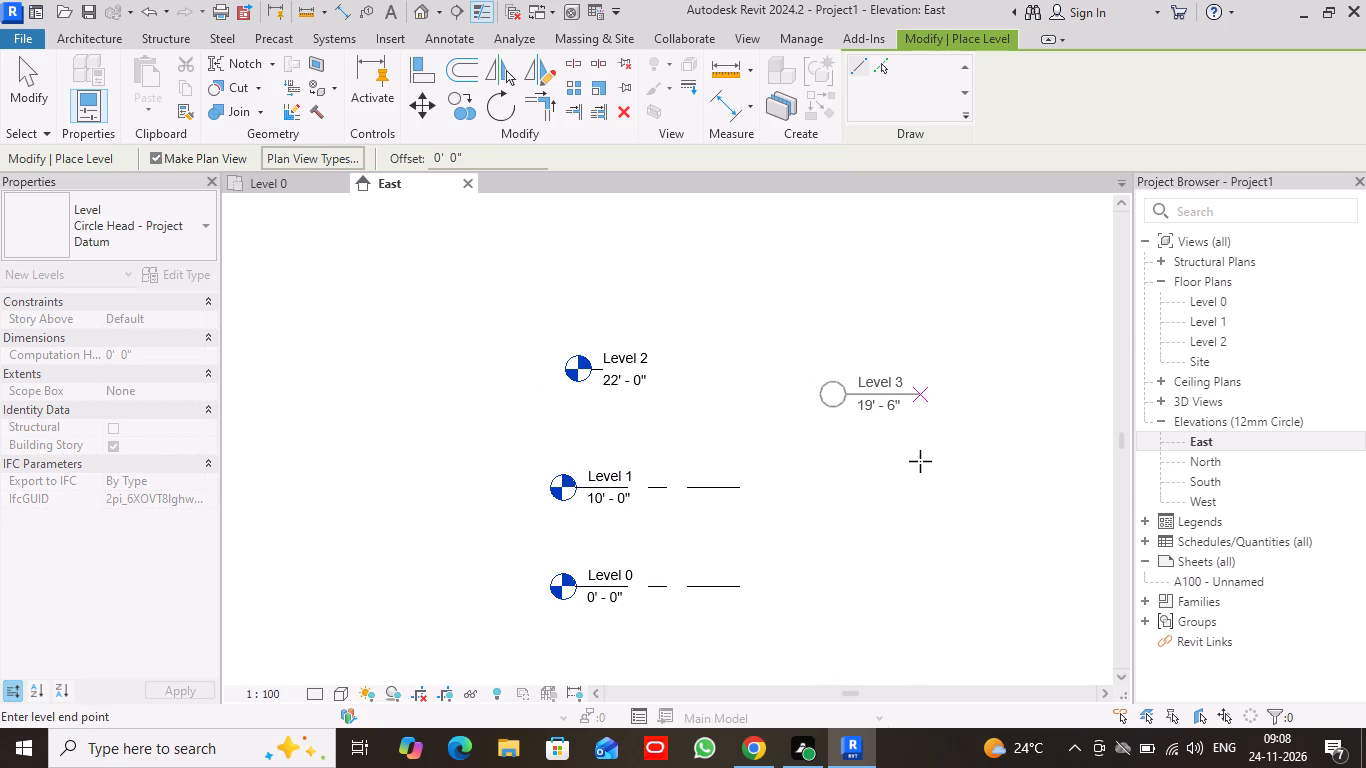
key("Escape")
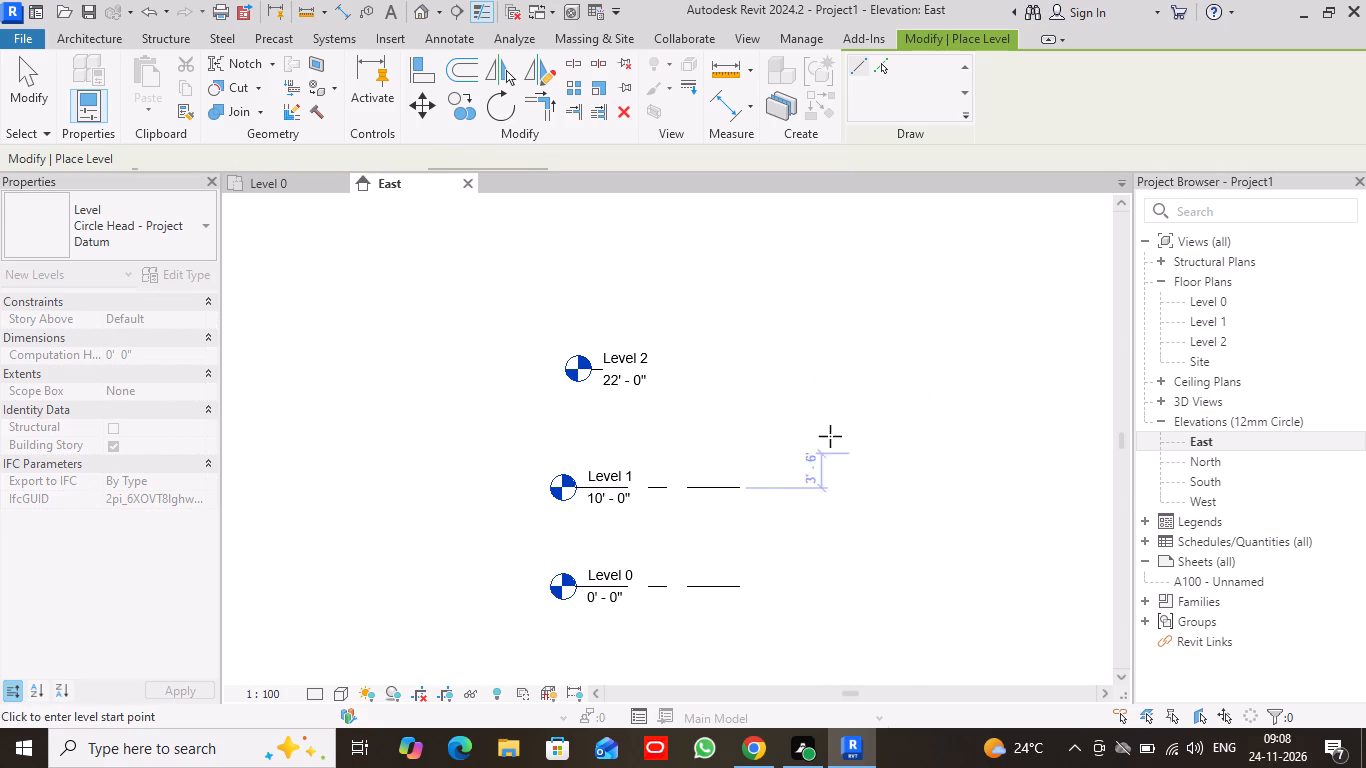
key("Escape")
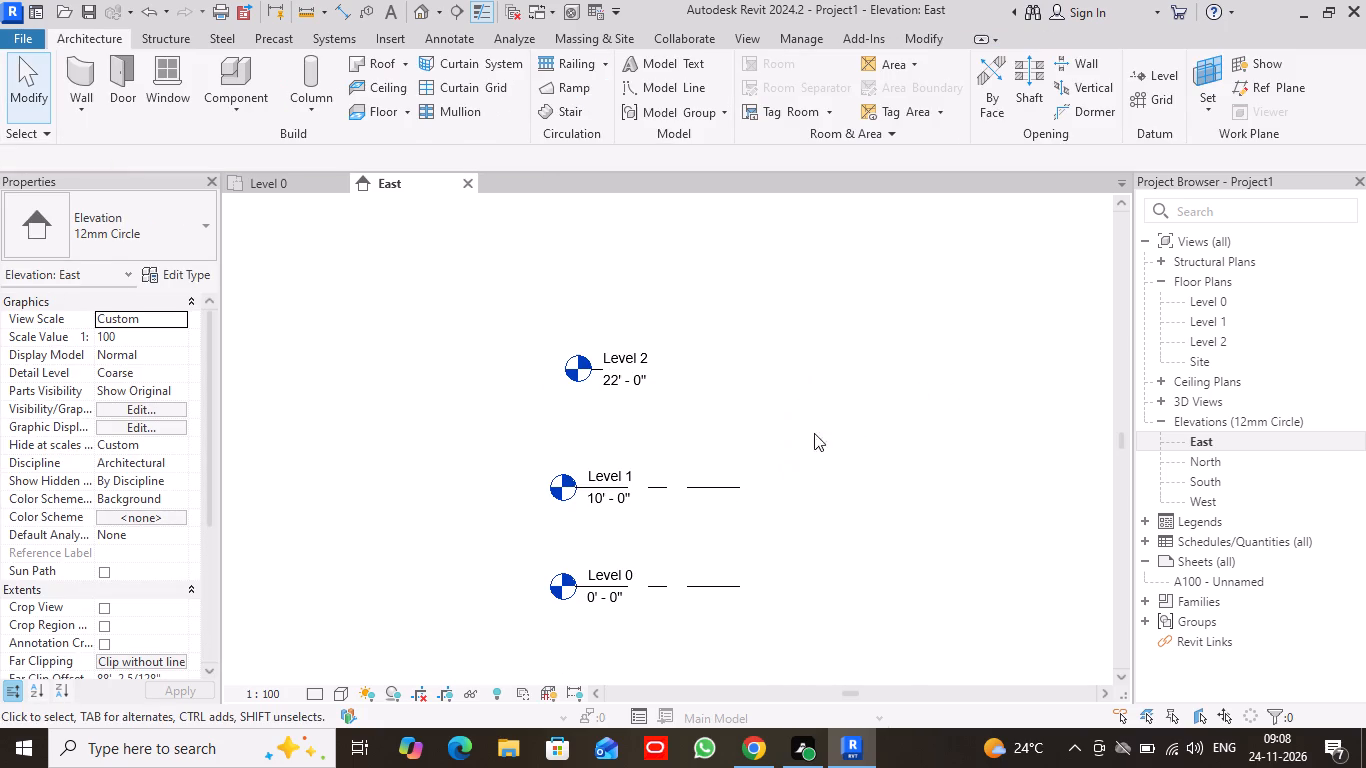
Extend the free end of the Level 2 line well beyond the ends of the two levels below it.
scroll(648, 380, "up", 5)
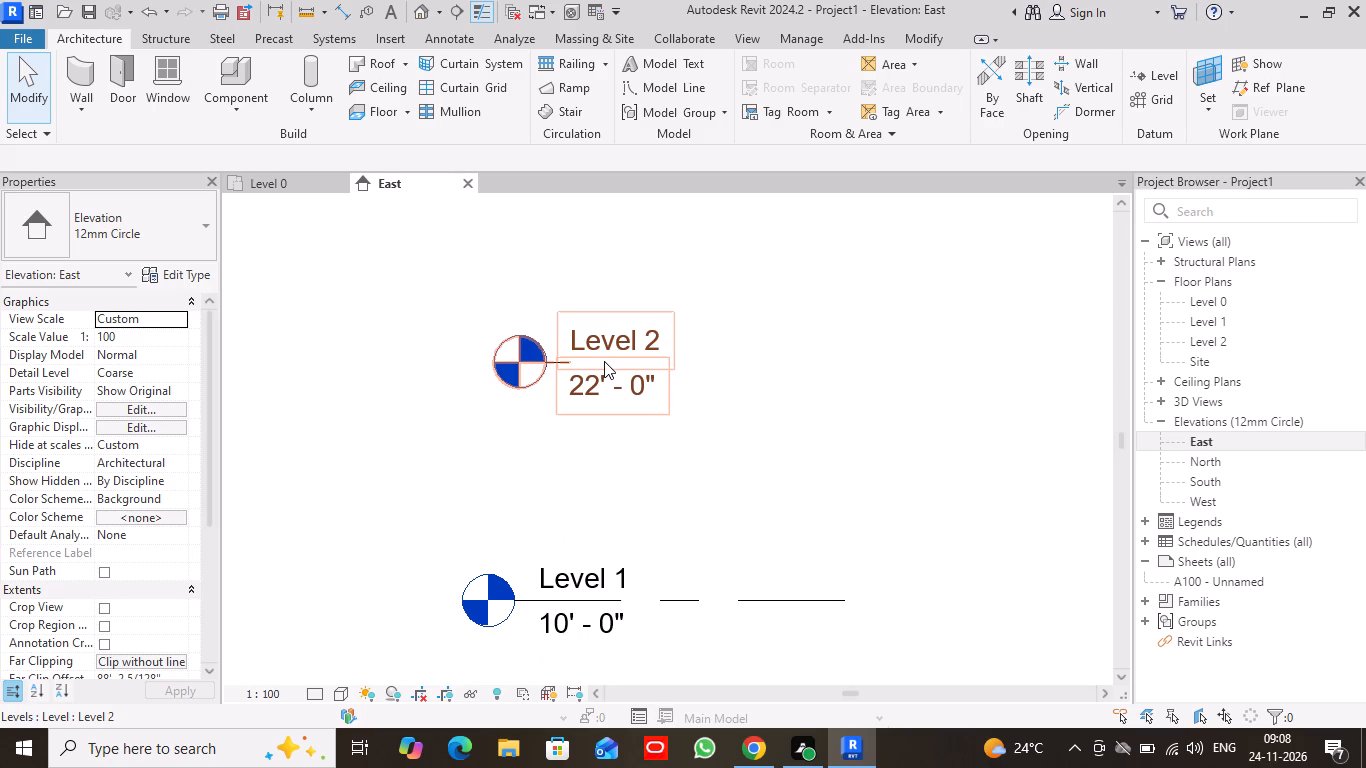
scroll(732, 420, "down", 4)
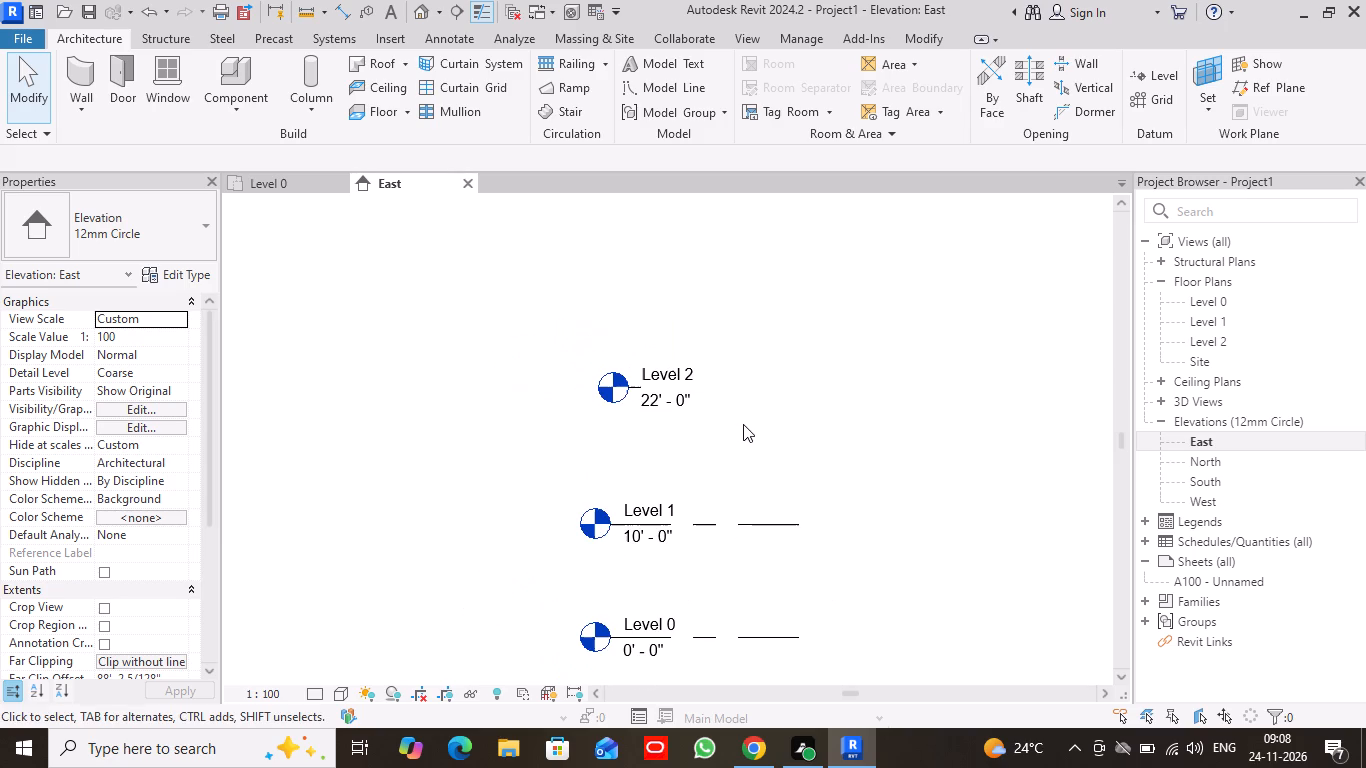
middle_click_drag(743, 424, 669, 331)
scroll(669, 331, "down", 1)
scroll(669, 331, "up", 2)
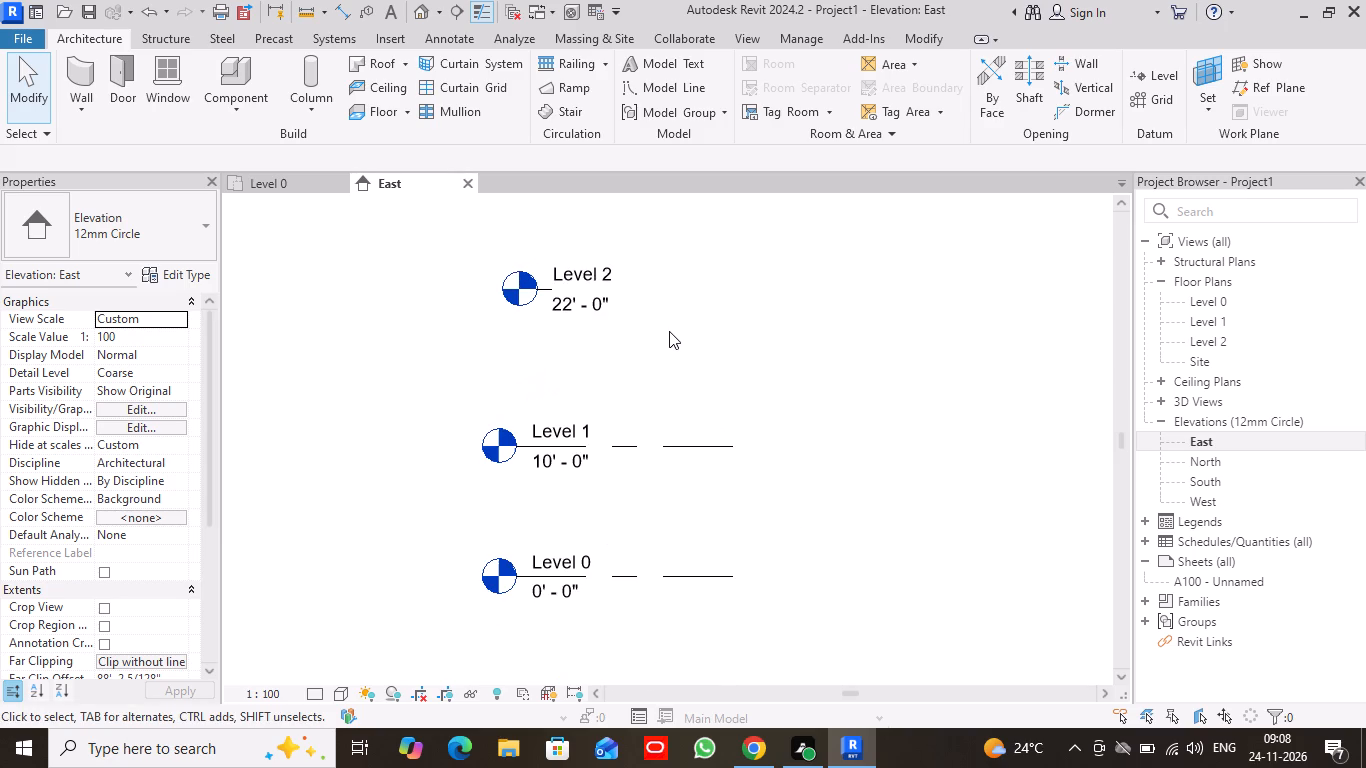
left_click(580, 292)
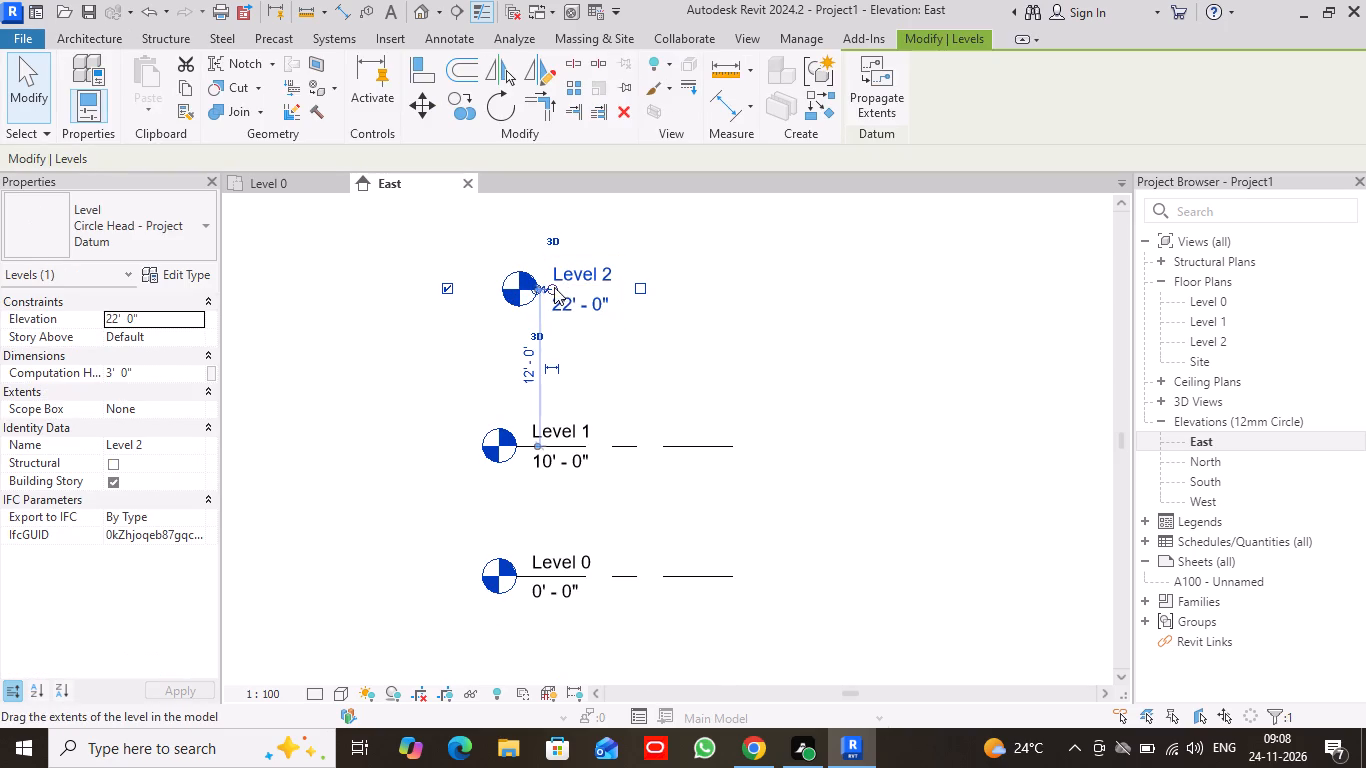
left_click_drag(551, 288, 1117, 335)
scroll(998, 391, "down", 3)
middle_click_drag(998, 405, 796, 382)
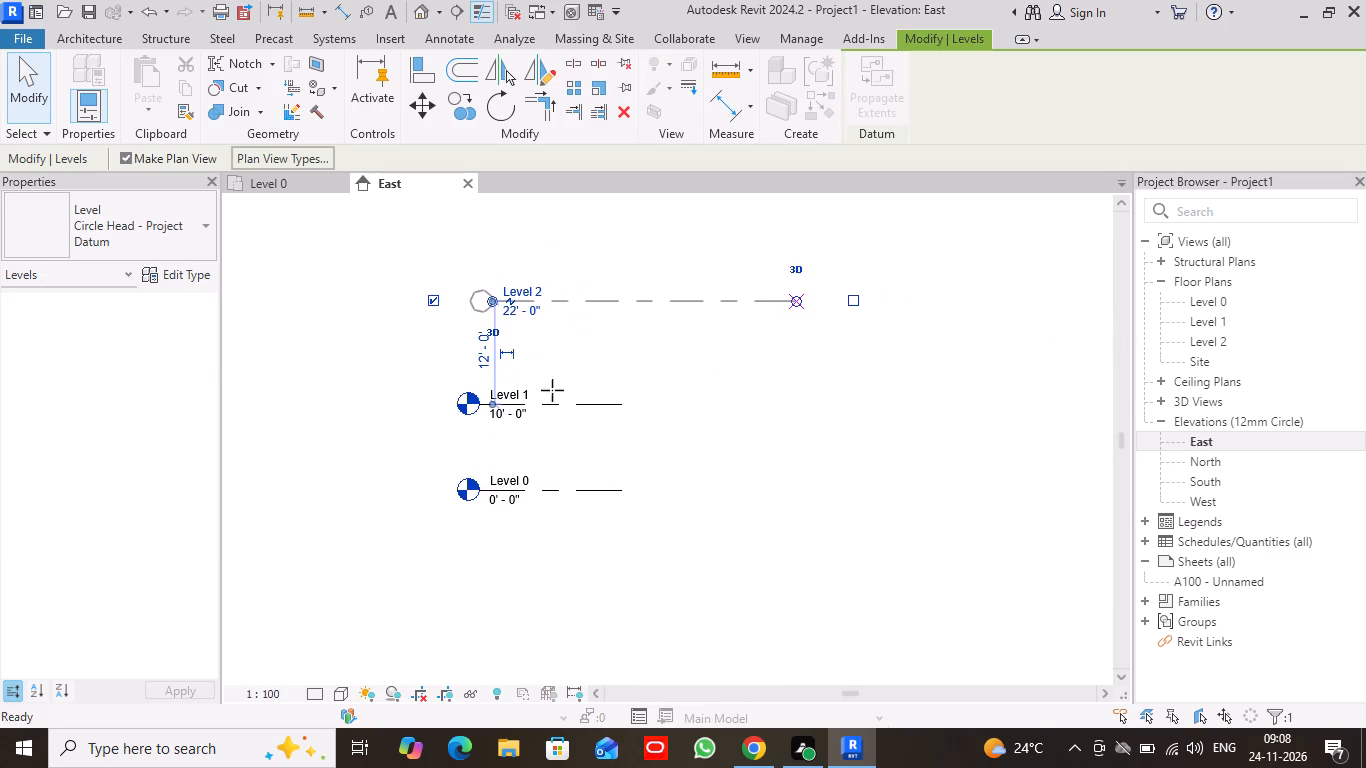
left_click(1034, 321)
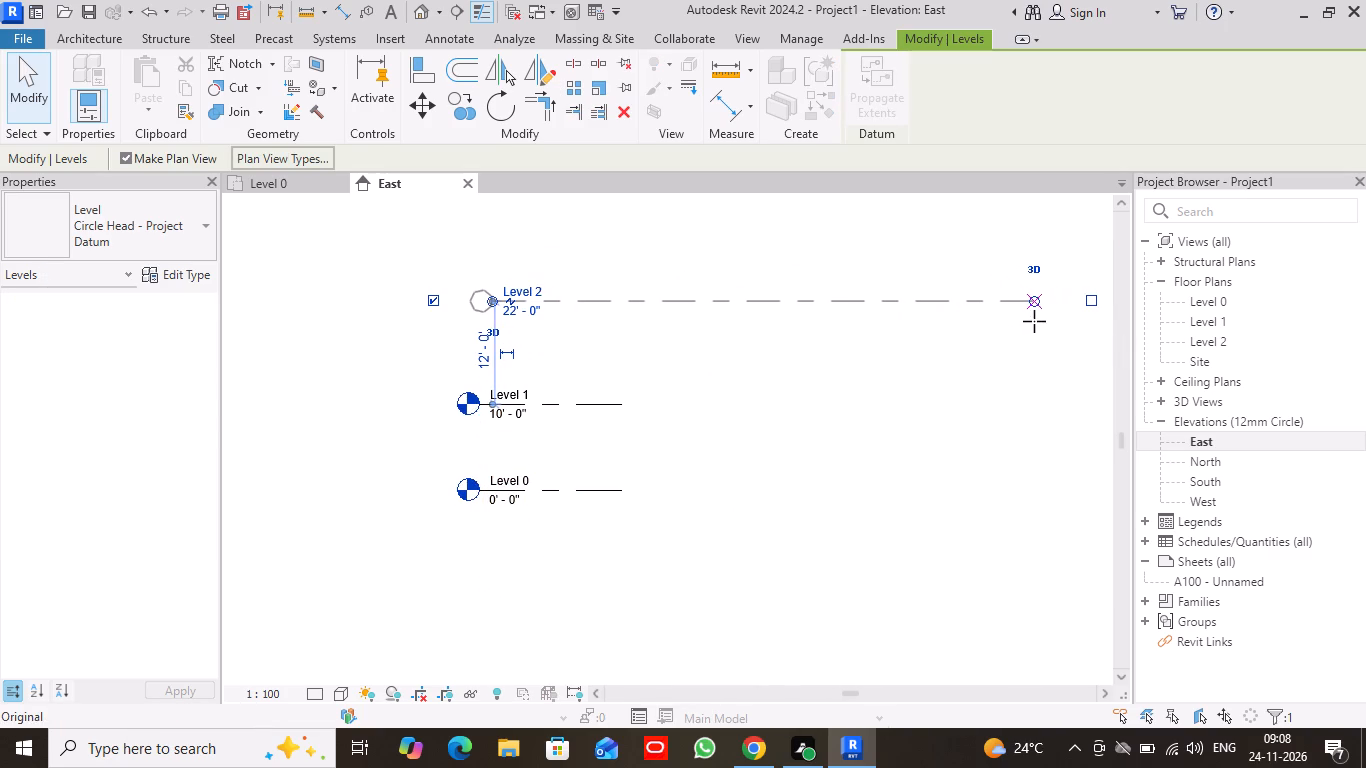
Extend the locked Level 1 and Level 0 lines together so their free ends align with the end of Level 2.
left_click(484, 401)
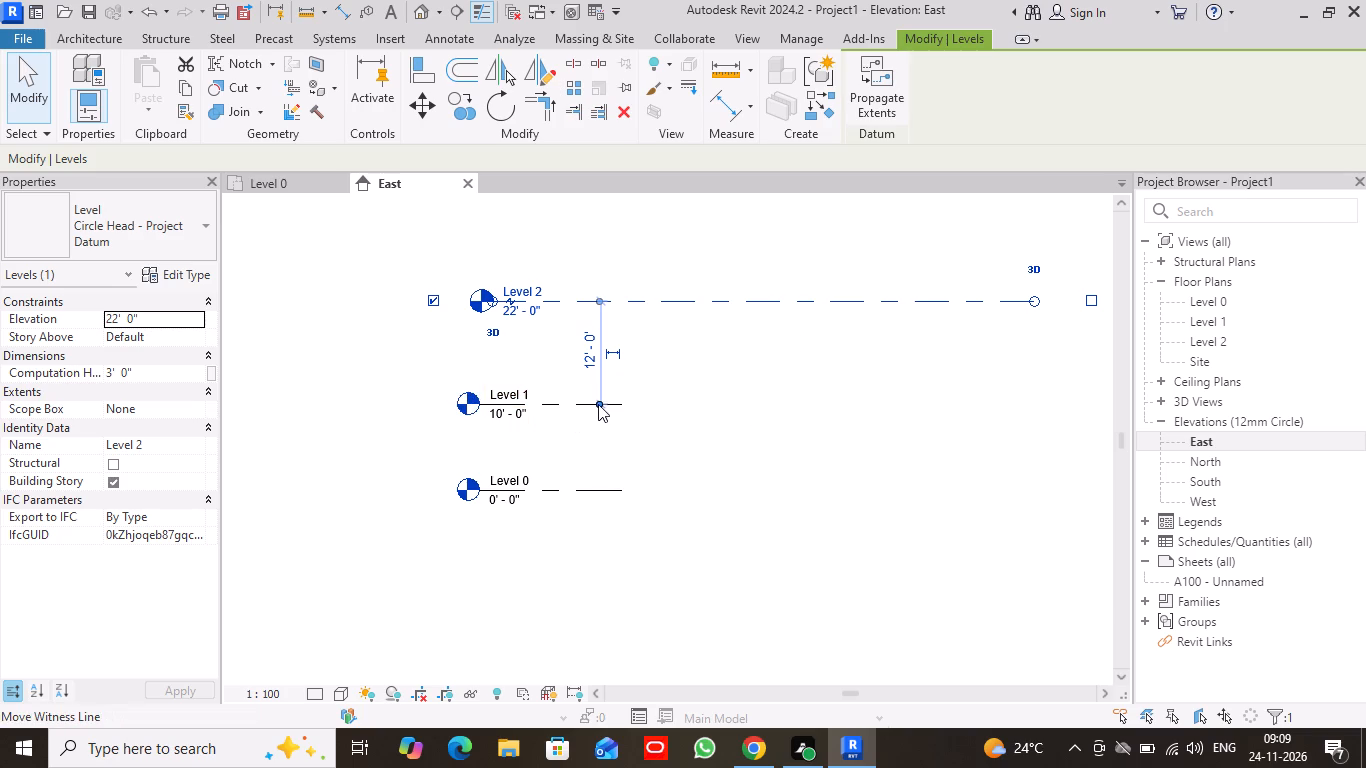
left_click_drag(598, 402, 1056, 411)
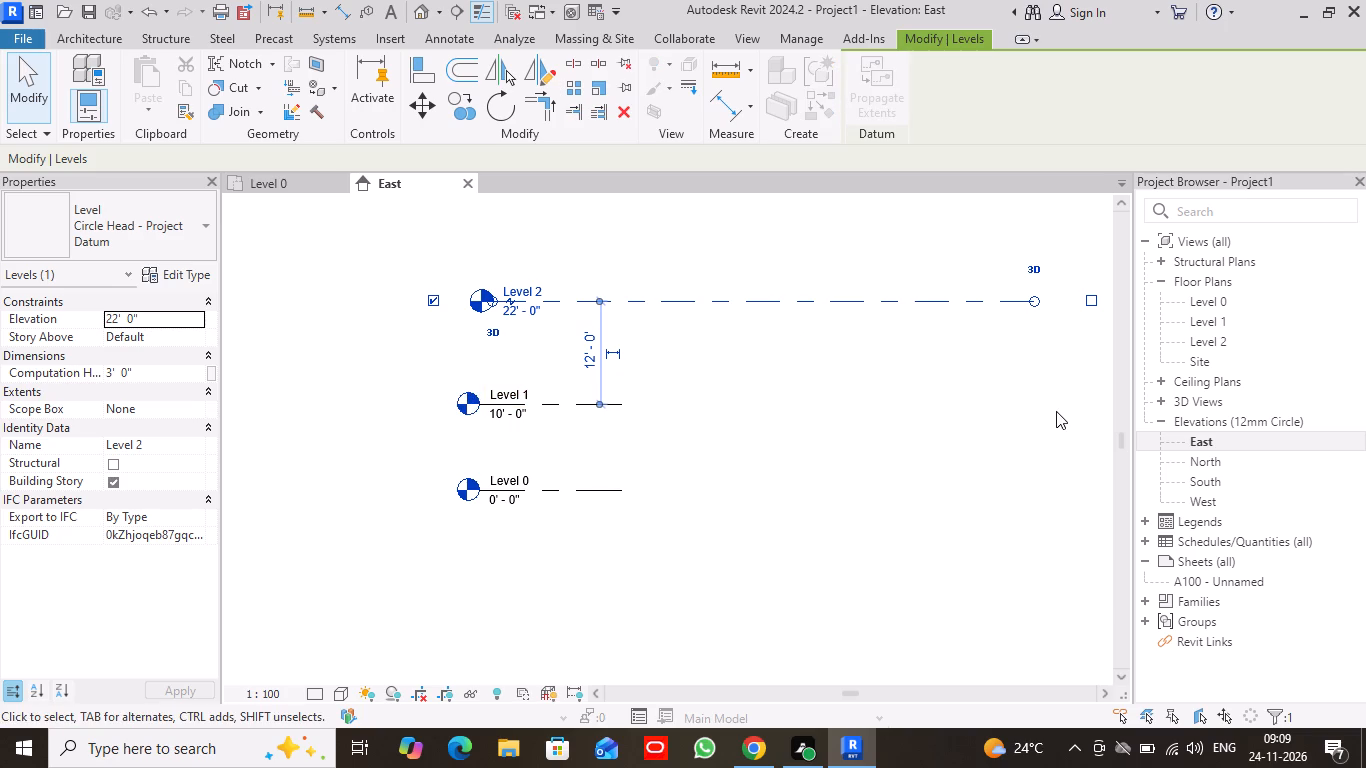
scroll(560, 410, "up", 4)
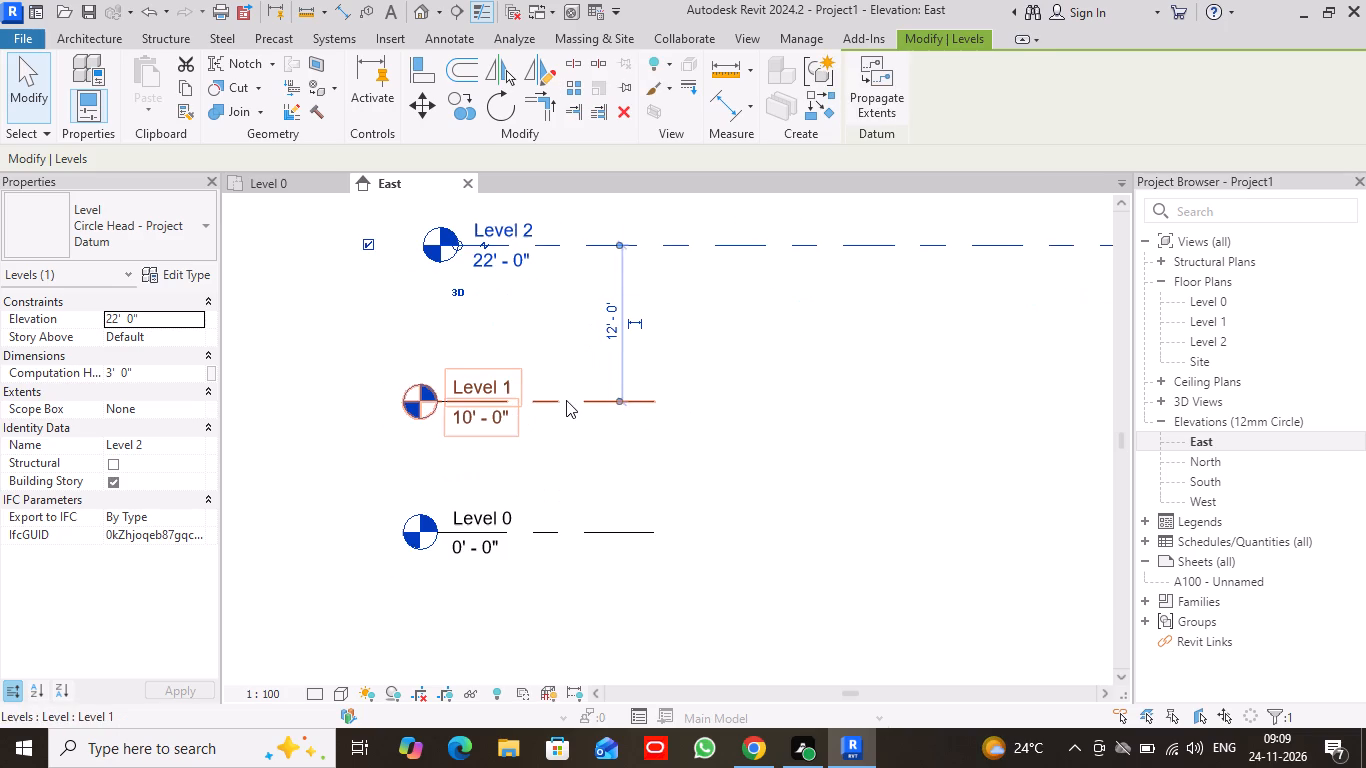
left_click(542, 394)
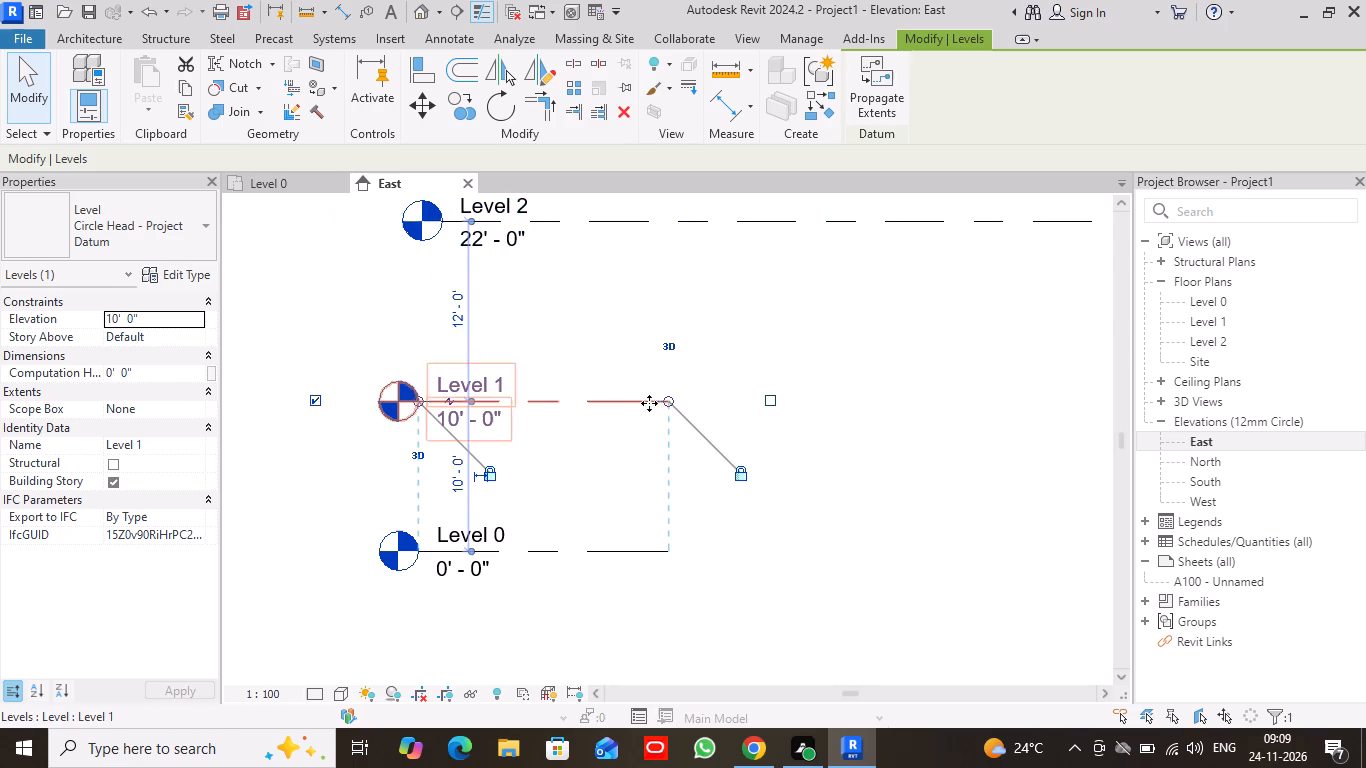
left_click_drag(670, 402, 1024, 407)
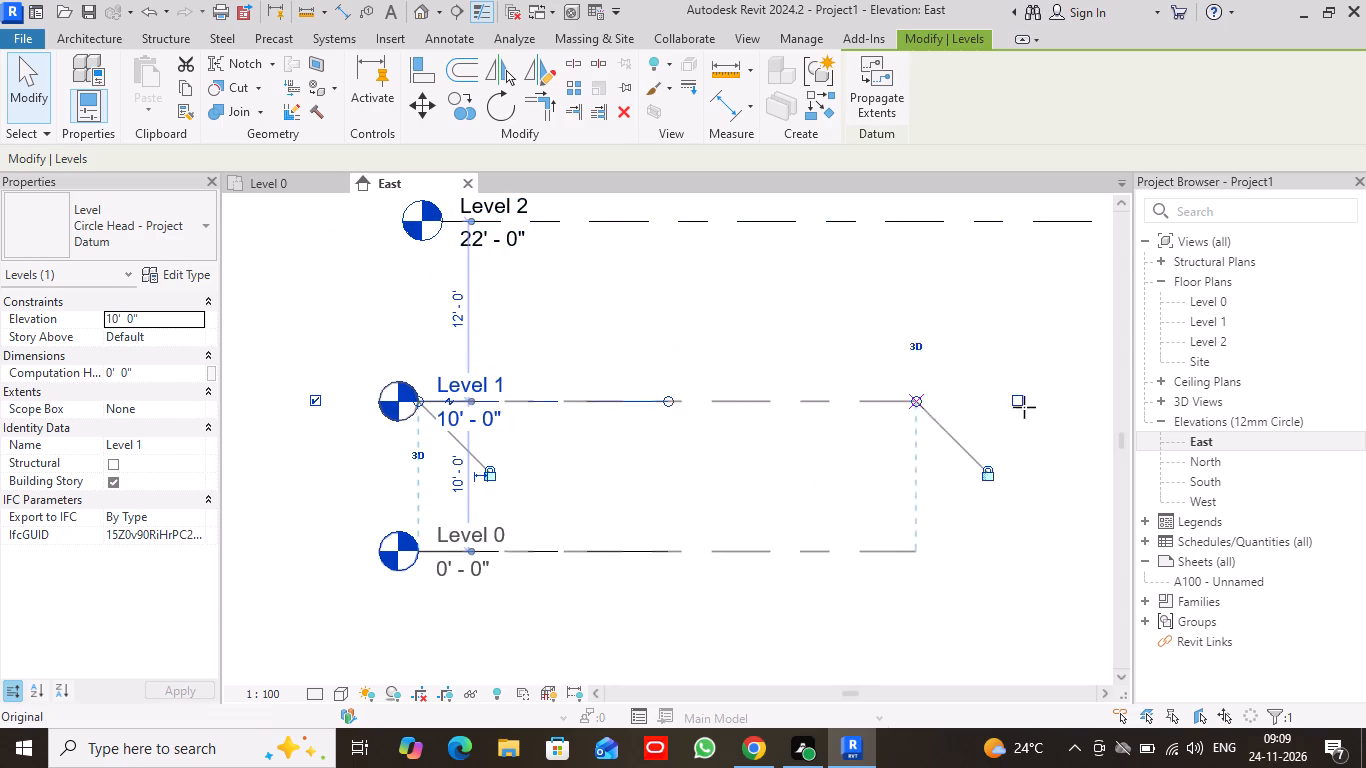
left_click_drag(1024, 407, 1245, 410)
scroll(946, 478, "down", 2)
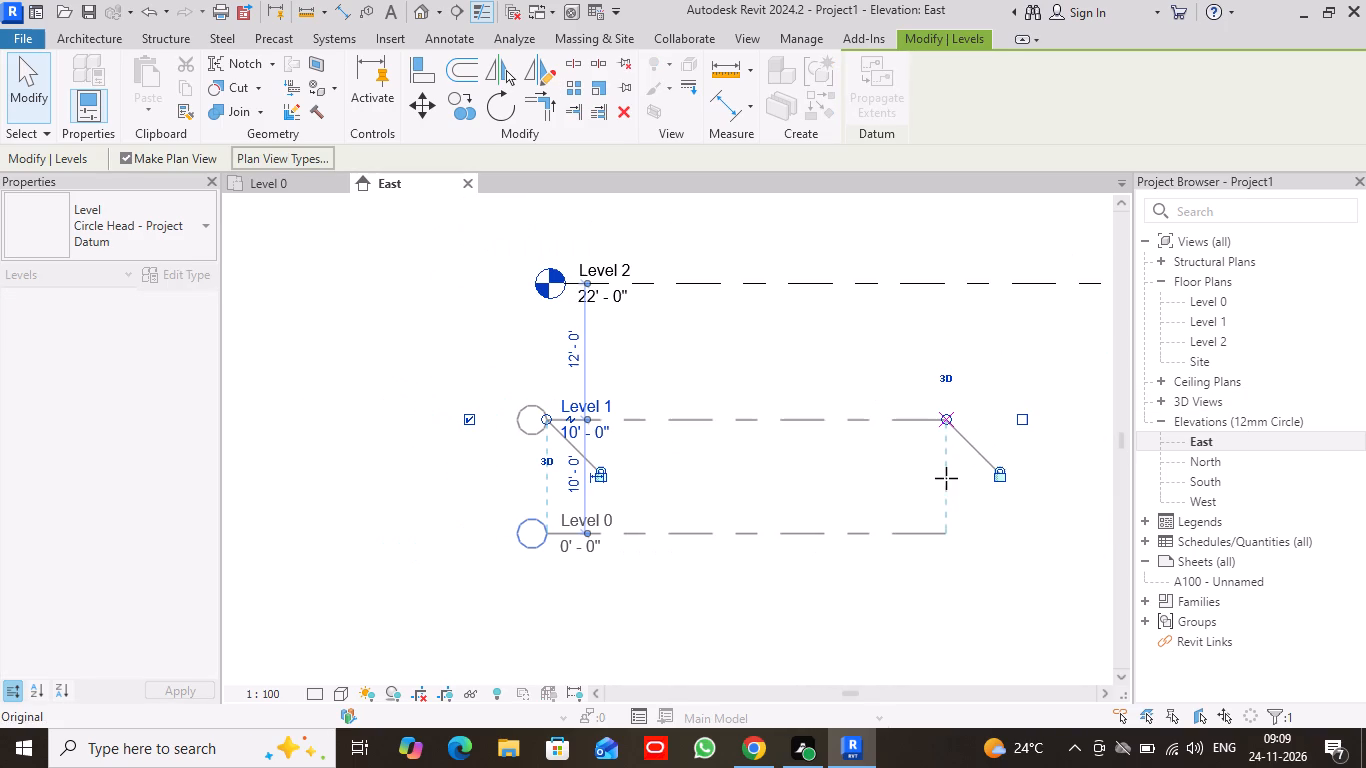
middle_click_drag(1057, 472, 820, 452)
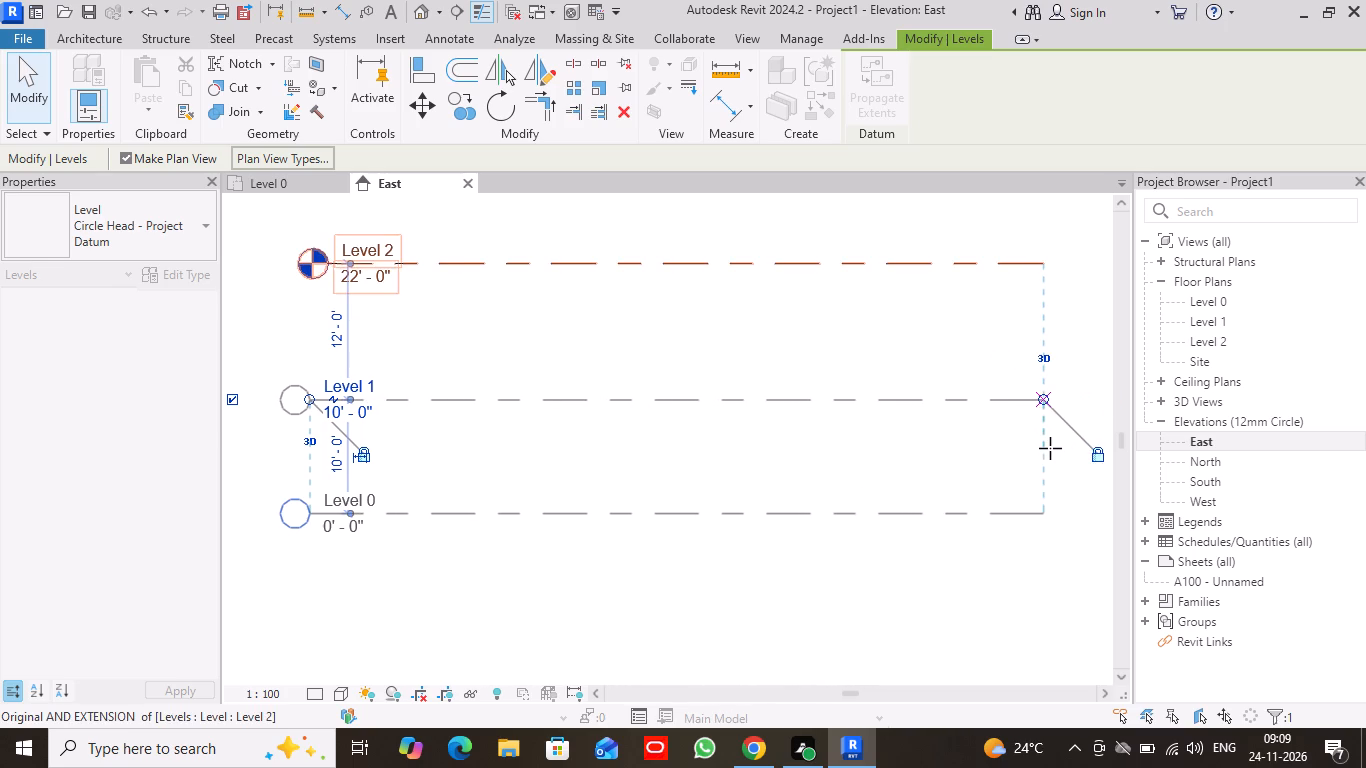
left_click(1050, 448)
scroll(506, 280, "down", 1)
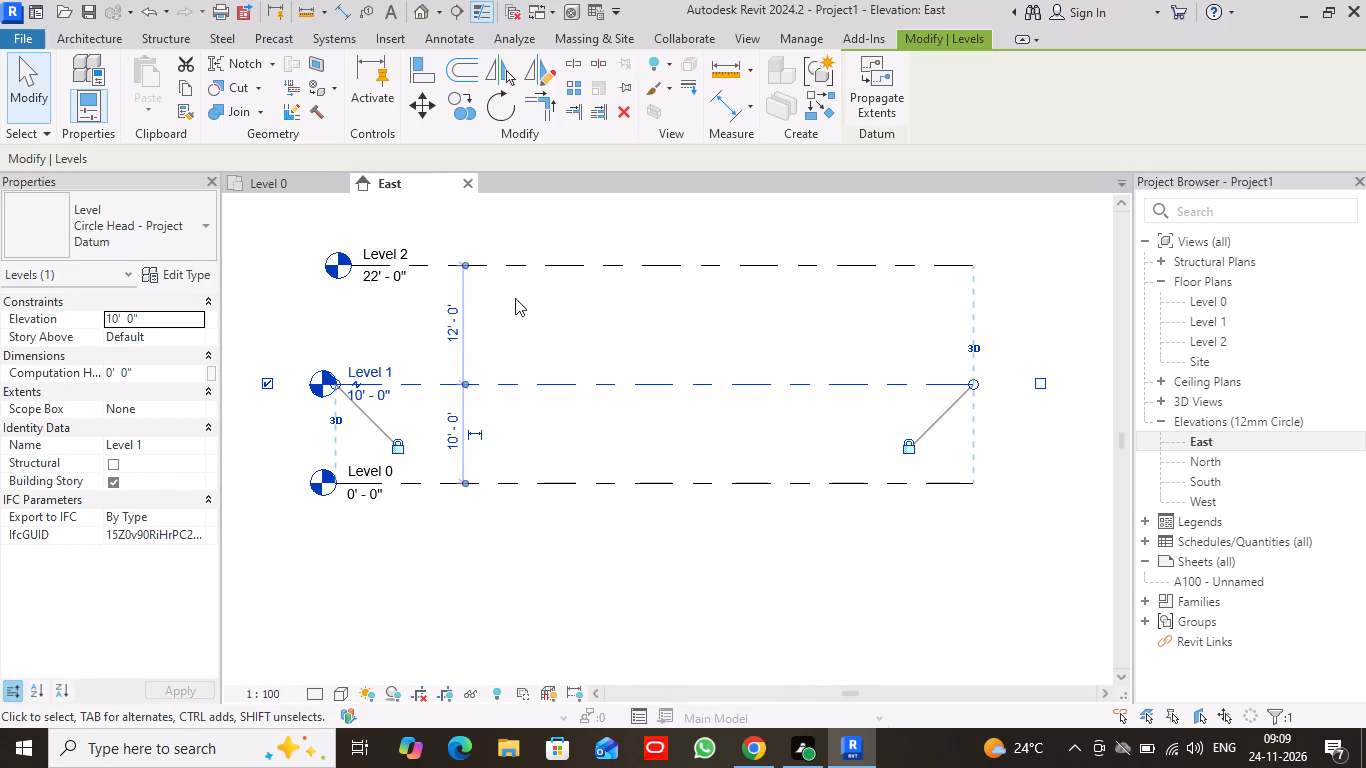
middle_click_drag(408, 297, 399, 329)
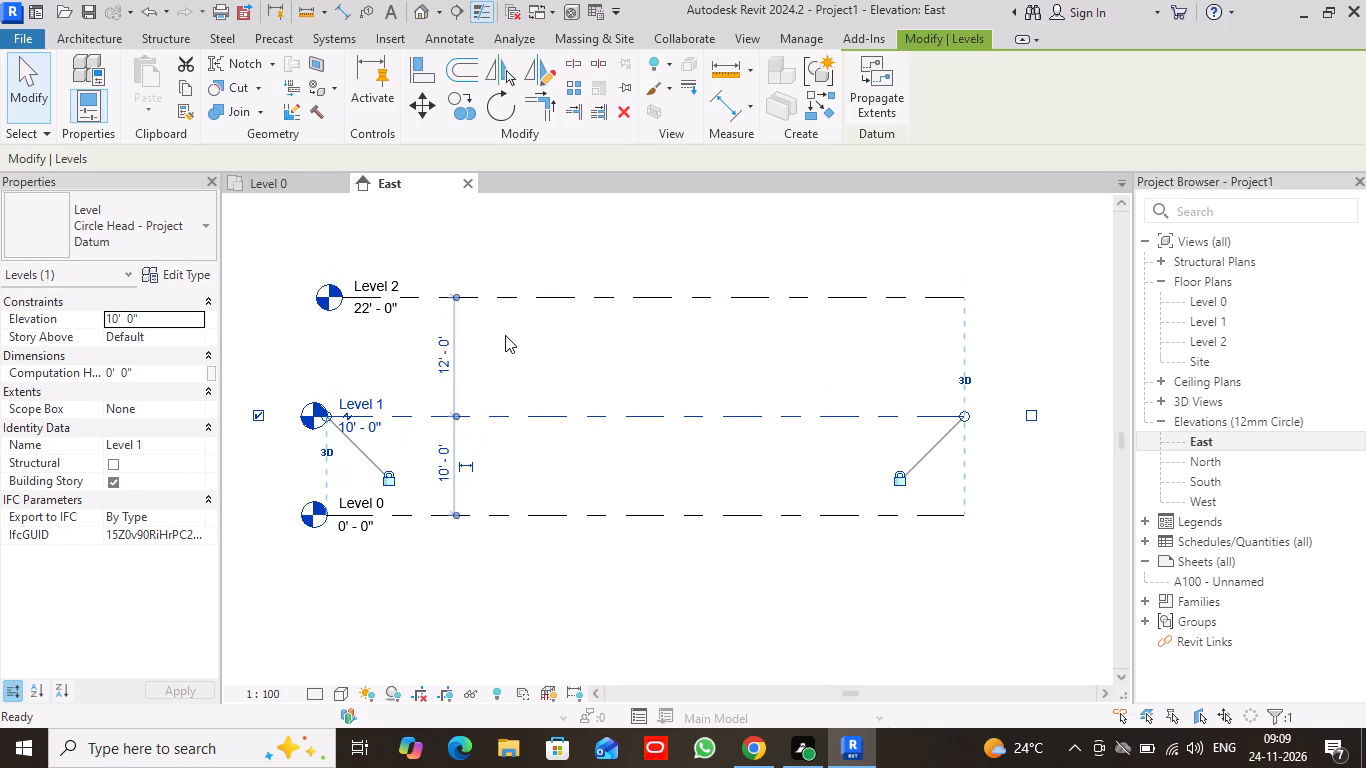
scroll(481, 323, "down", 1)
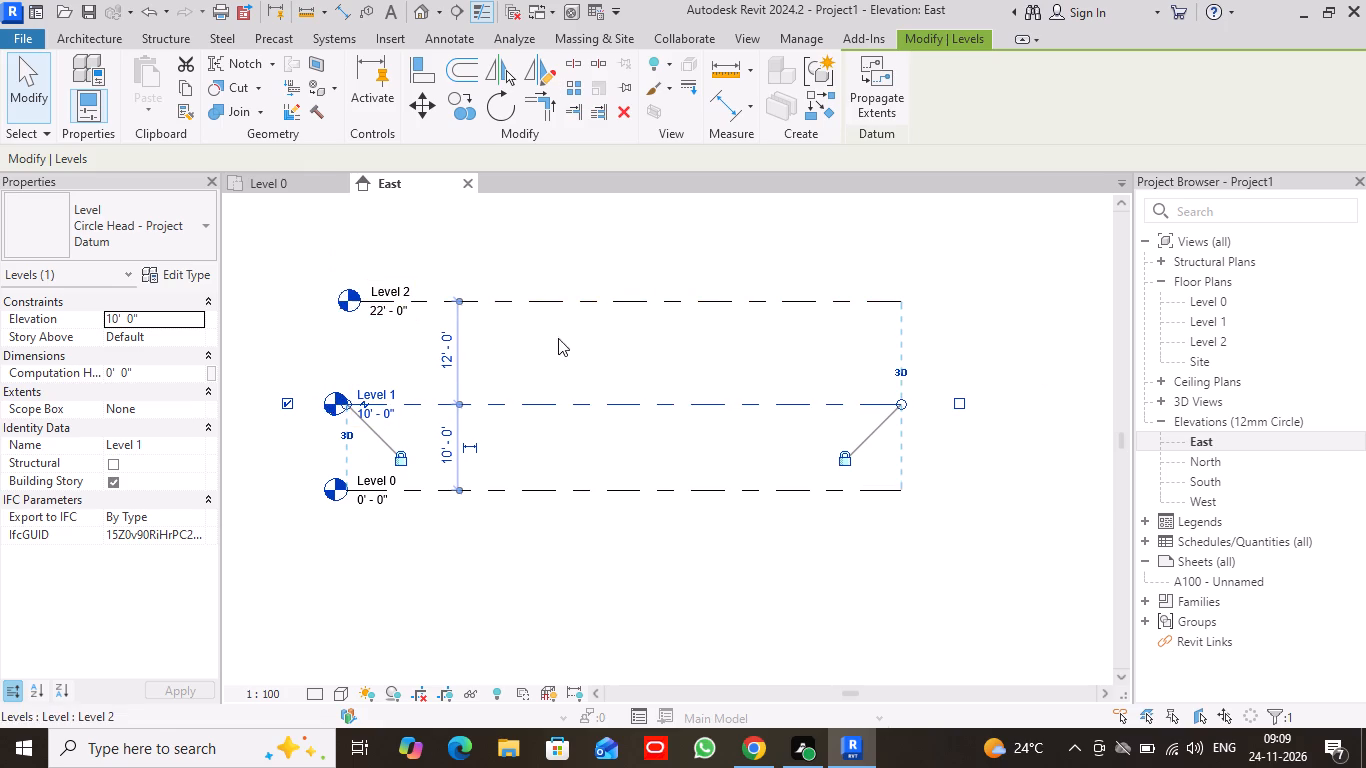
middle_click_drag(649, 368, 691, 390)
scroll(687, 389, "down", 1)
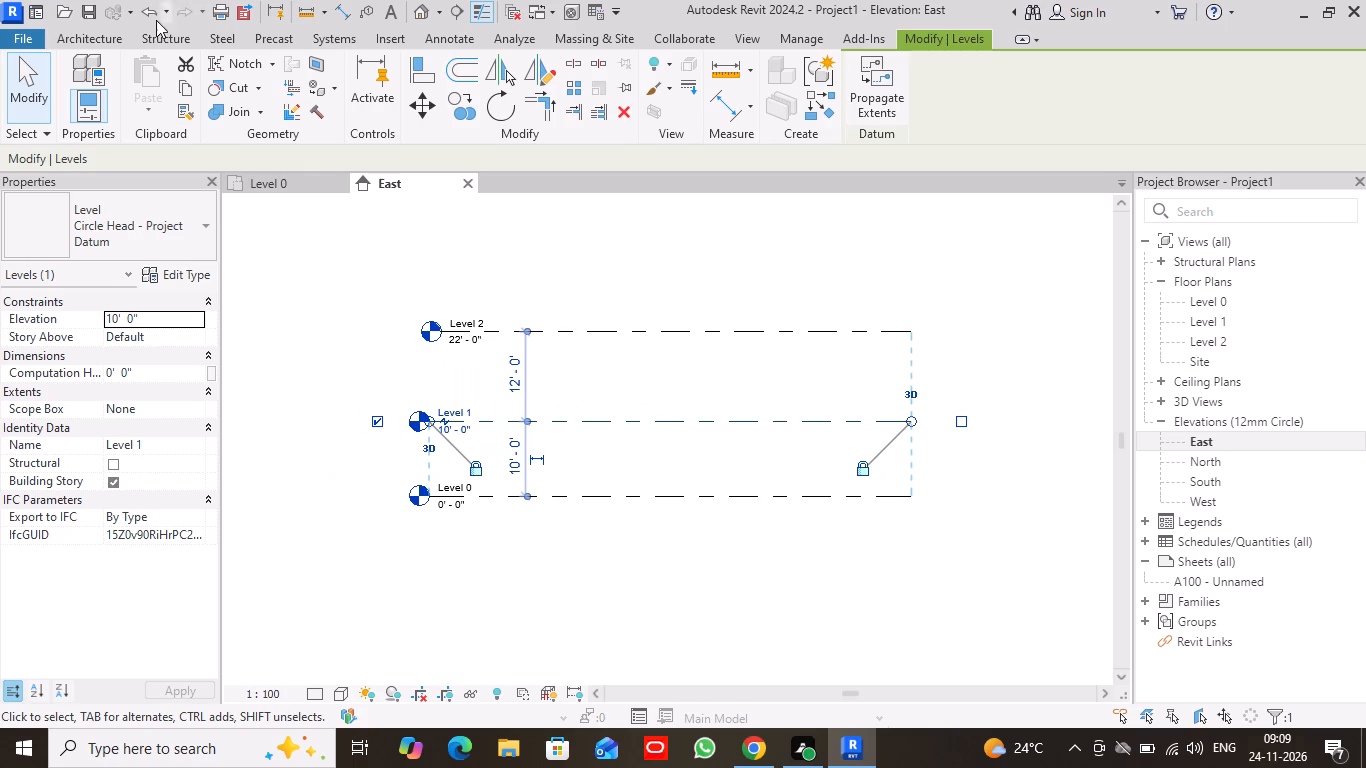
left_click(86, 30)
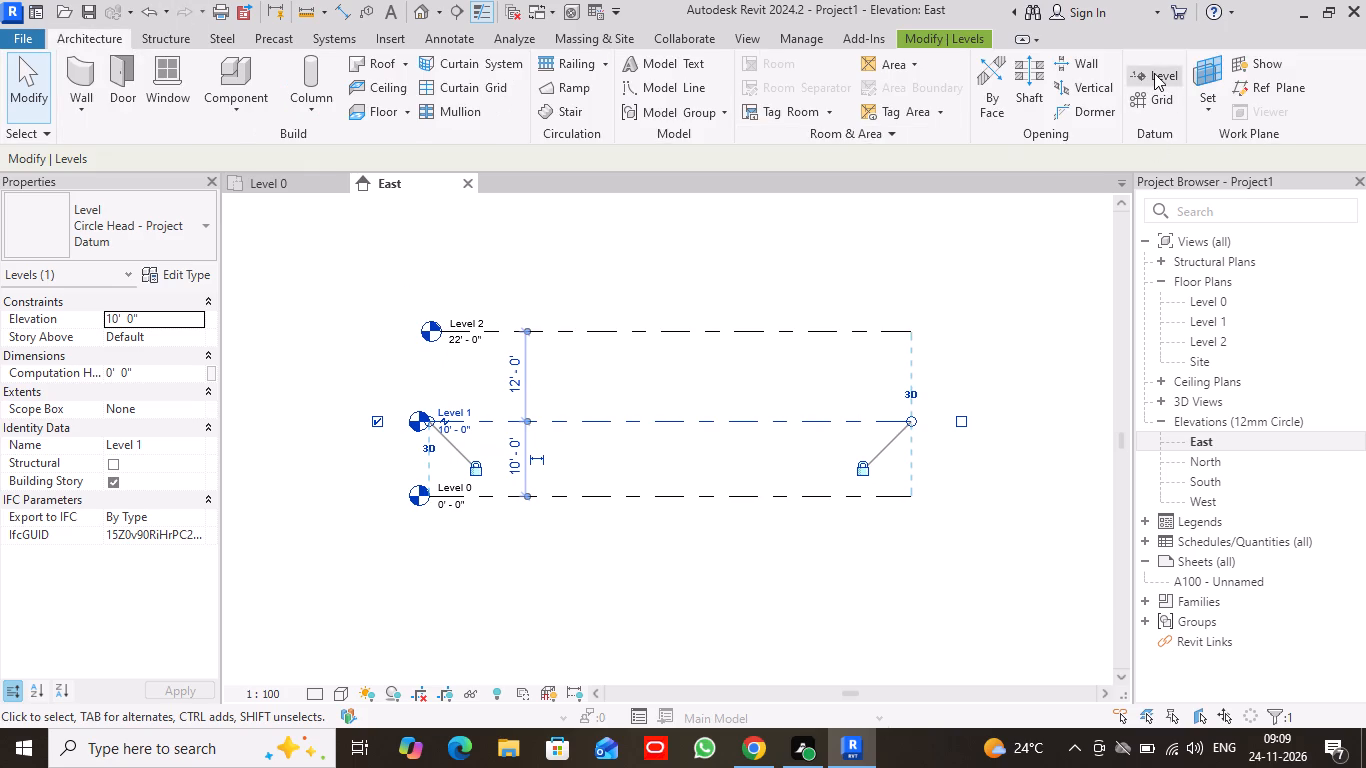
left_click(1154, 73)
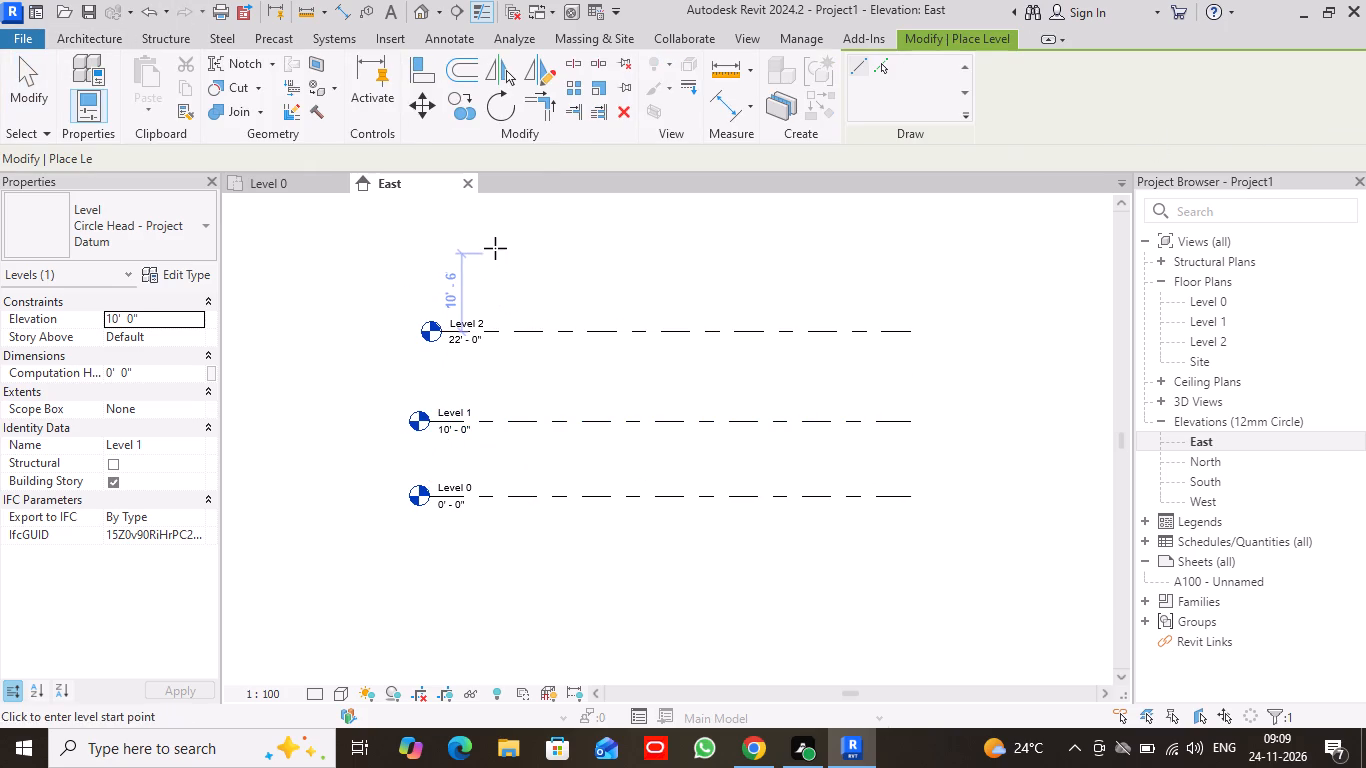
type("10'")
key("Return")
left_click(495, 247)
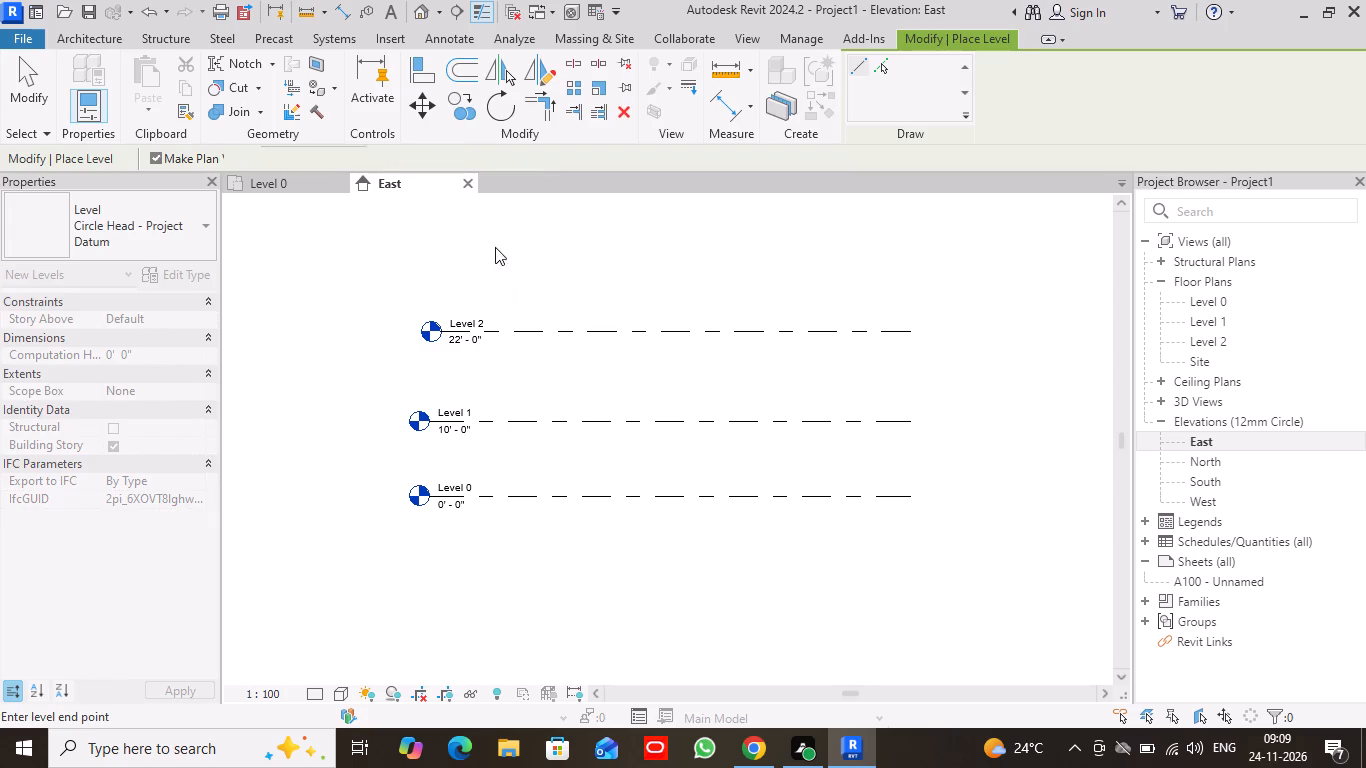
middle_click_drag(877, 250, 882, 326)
Add a new level 13' above Level 2, spanning between the head end and free end of Level 0.
left_click(1157, 69)
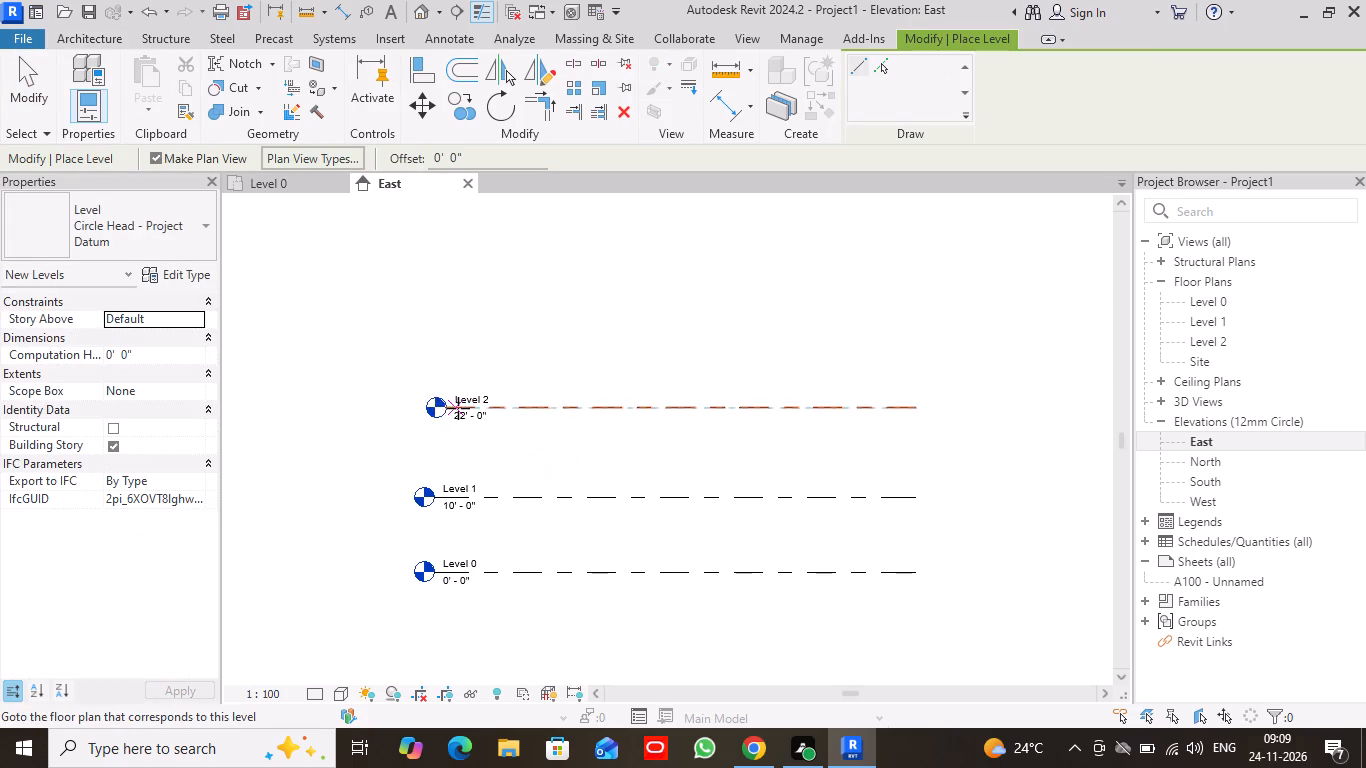
left_click(437, 311)
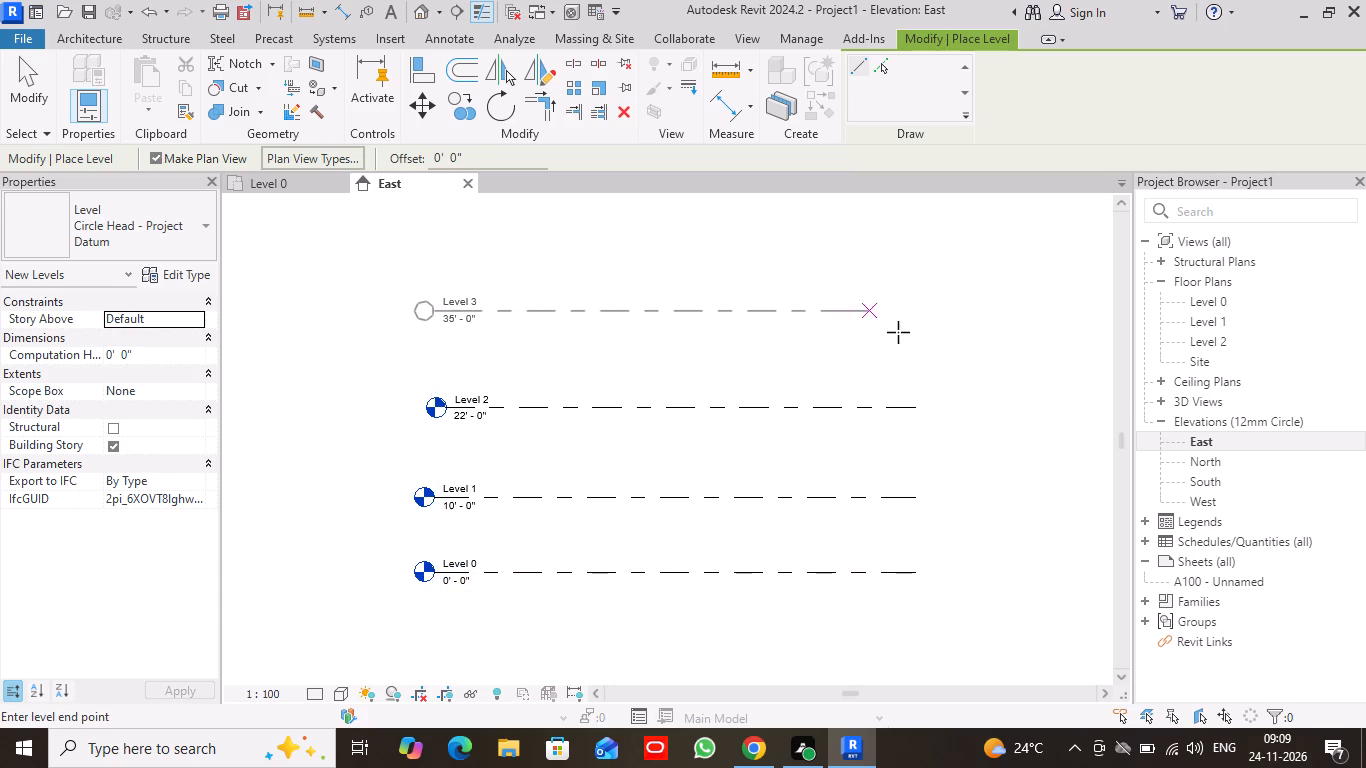
left_click(917, 332)
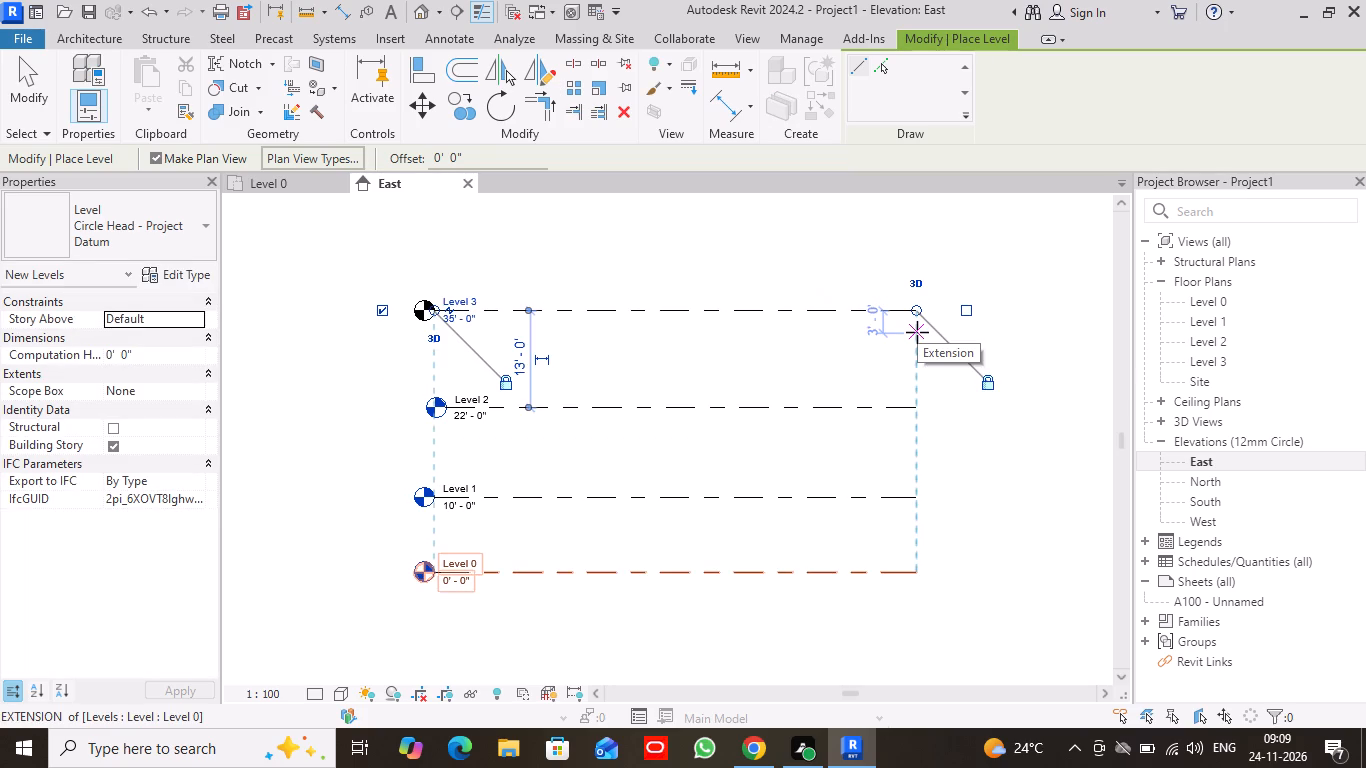
key("Escape")
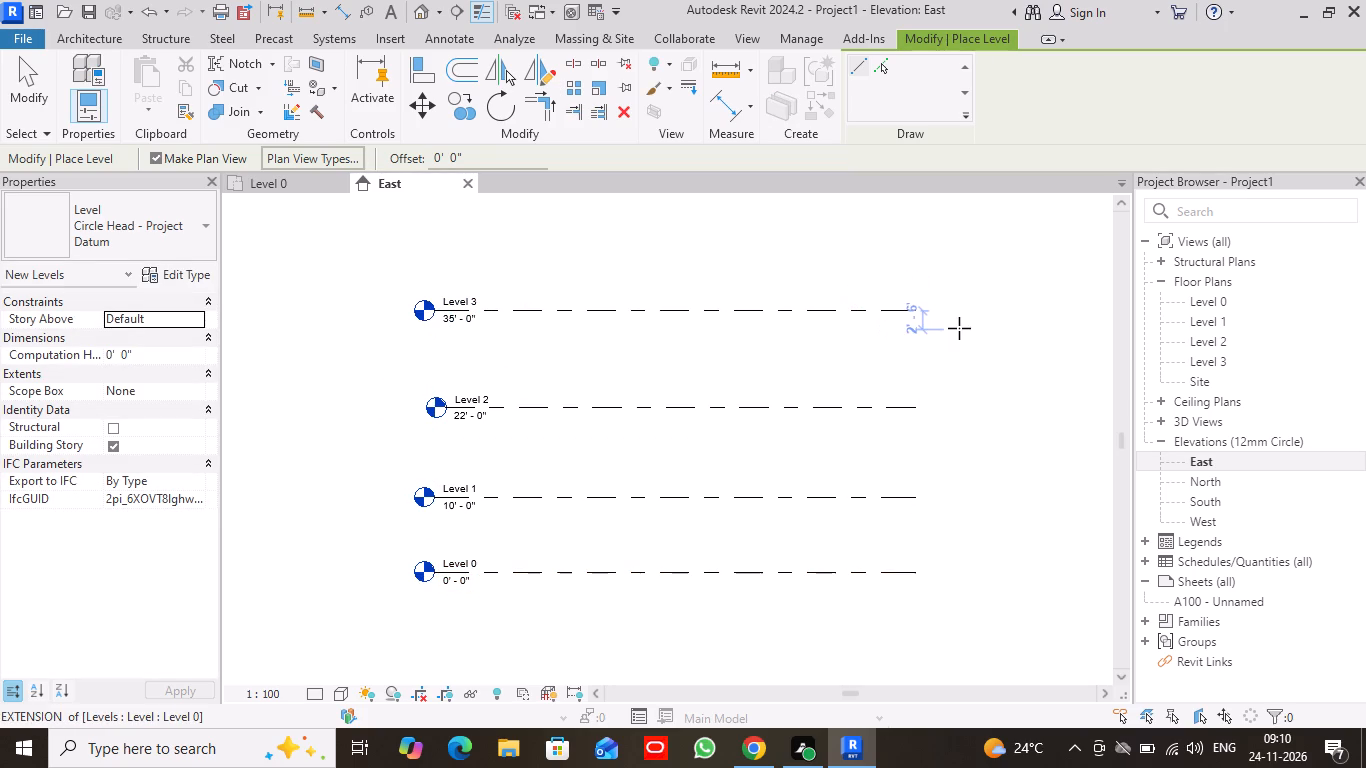
key("Escape")
Move Level 2 by setting the distance between it and Level 3 to 10'.
scroll(480, 395, "up", 3)
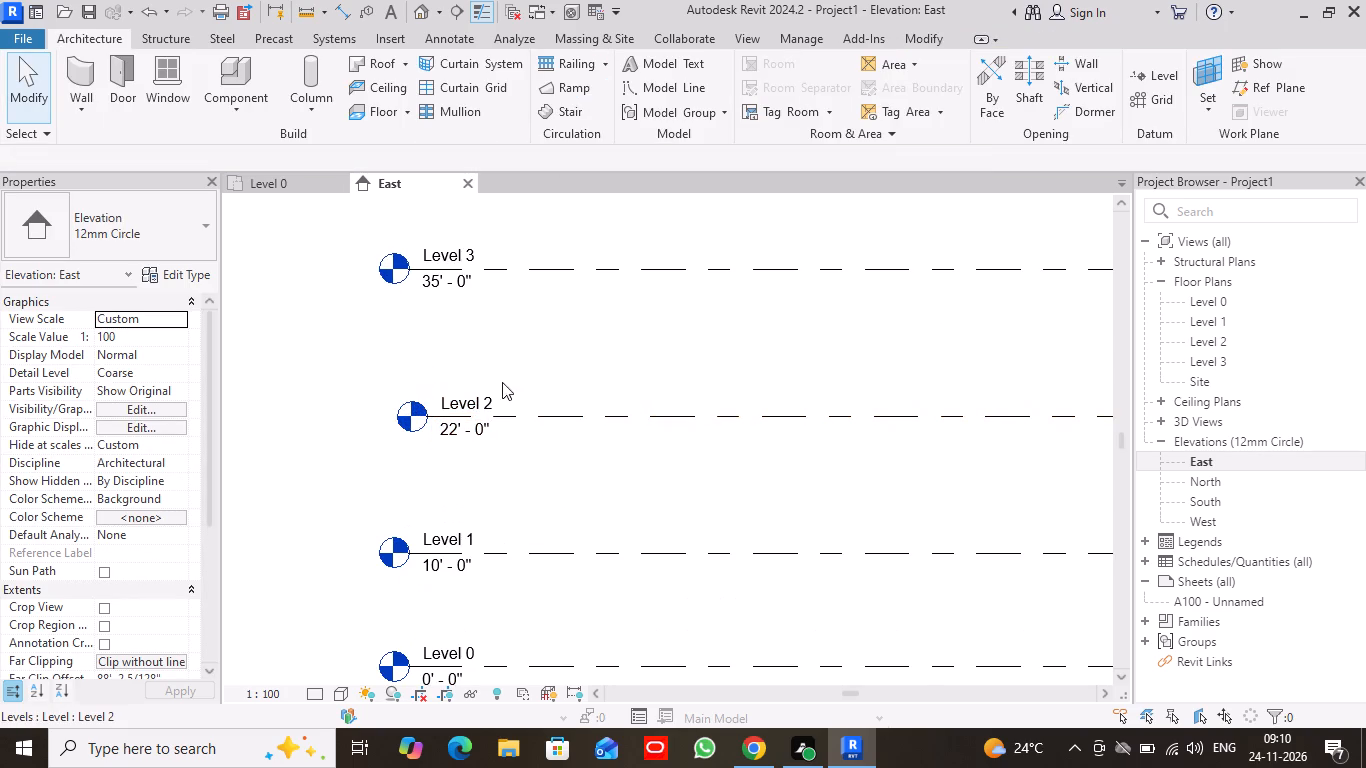
left_click(511, 411)
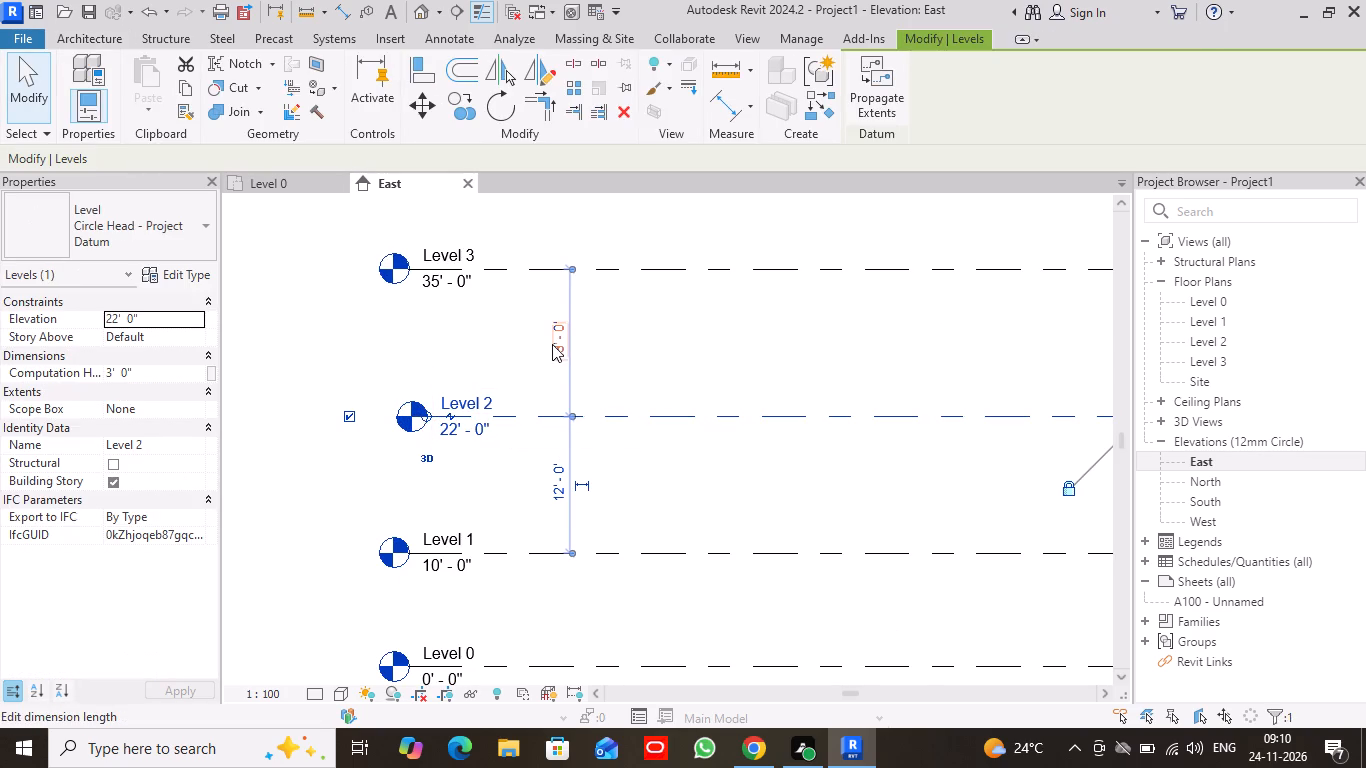
left_click(553, 343)
type("10'")
key("Return")
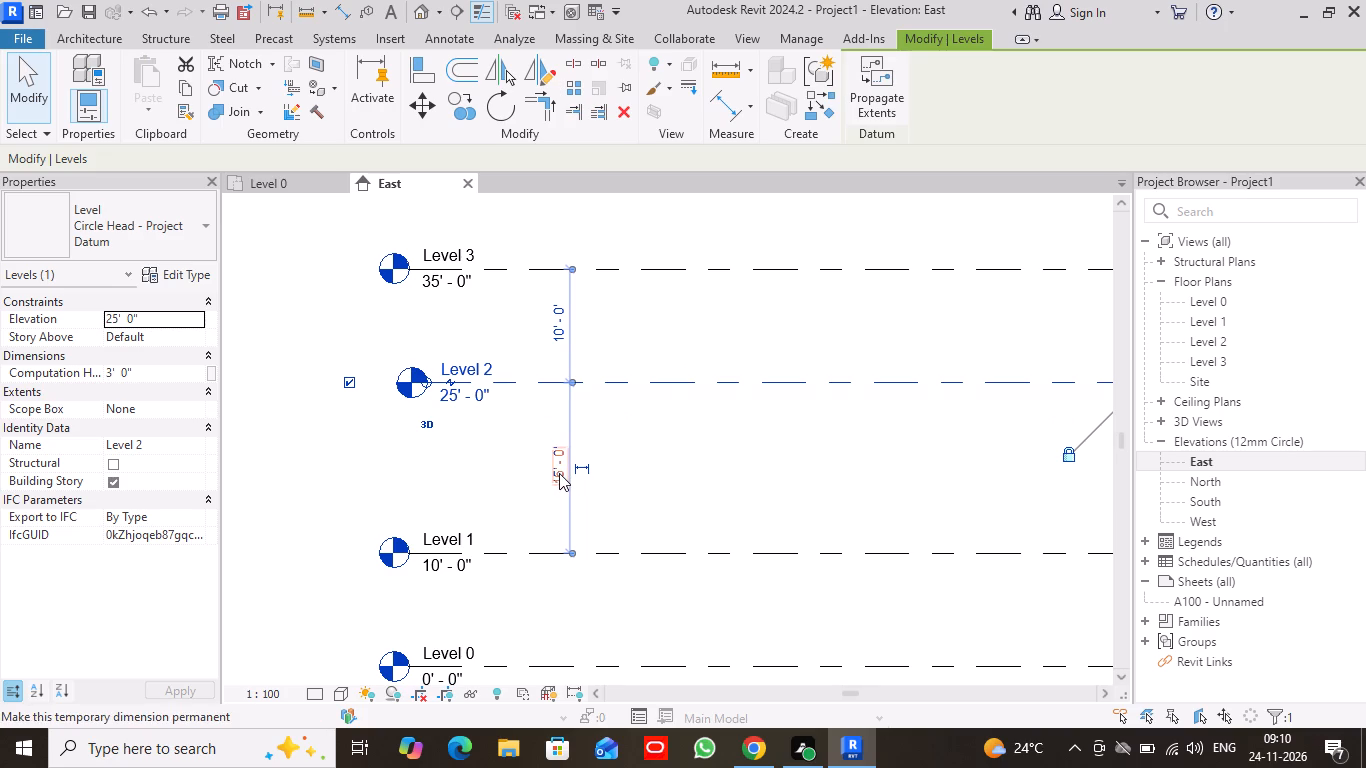
left_click(248, 378)
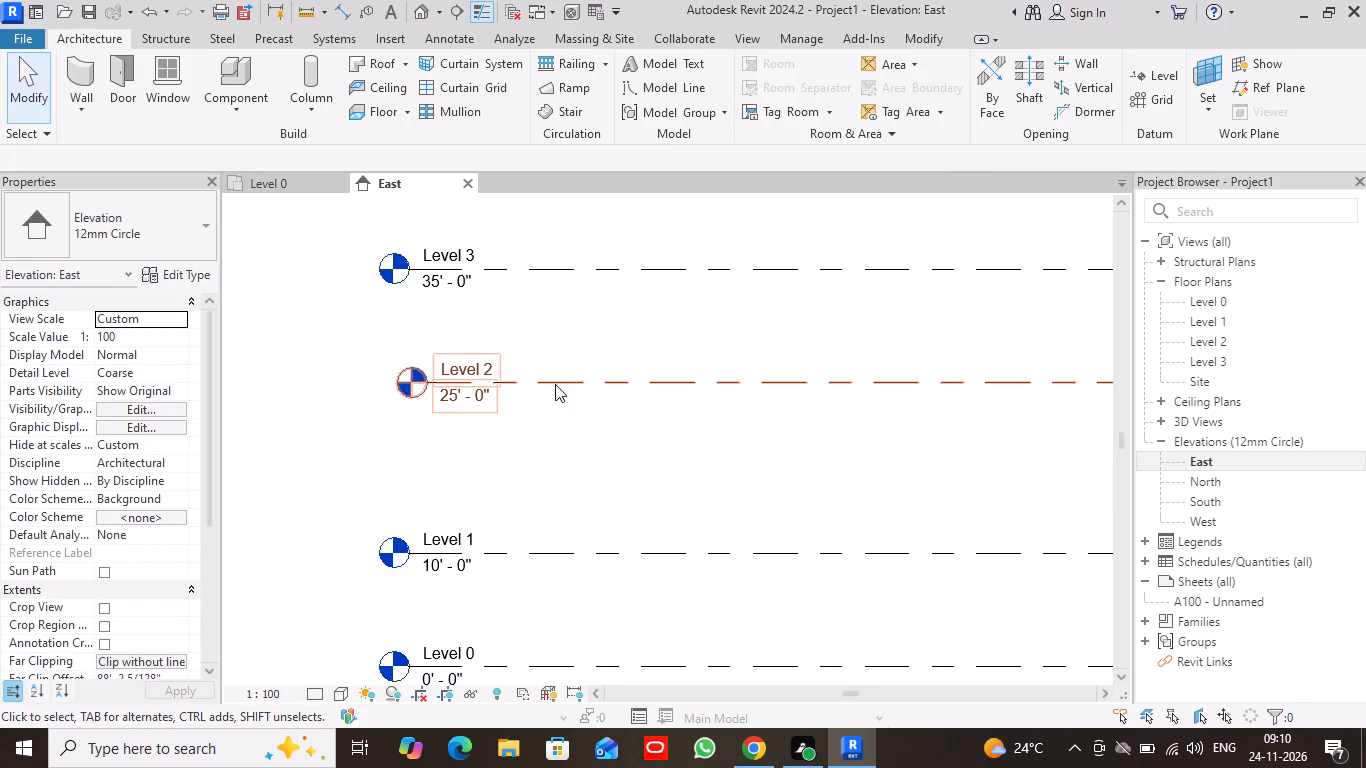
Move Level 1 by setting the distance between it and Level 2 to 12'.
left_click(555, 384)
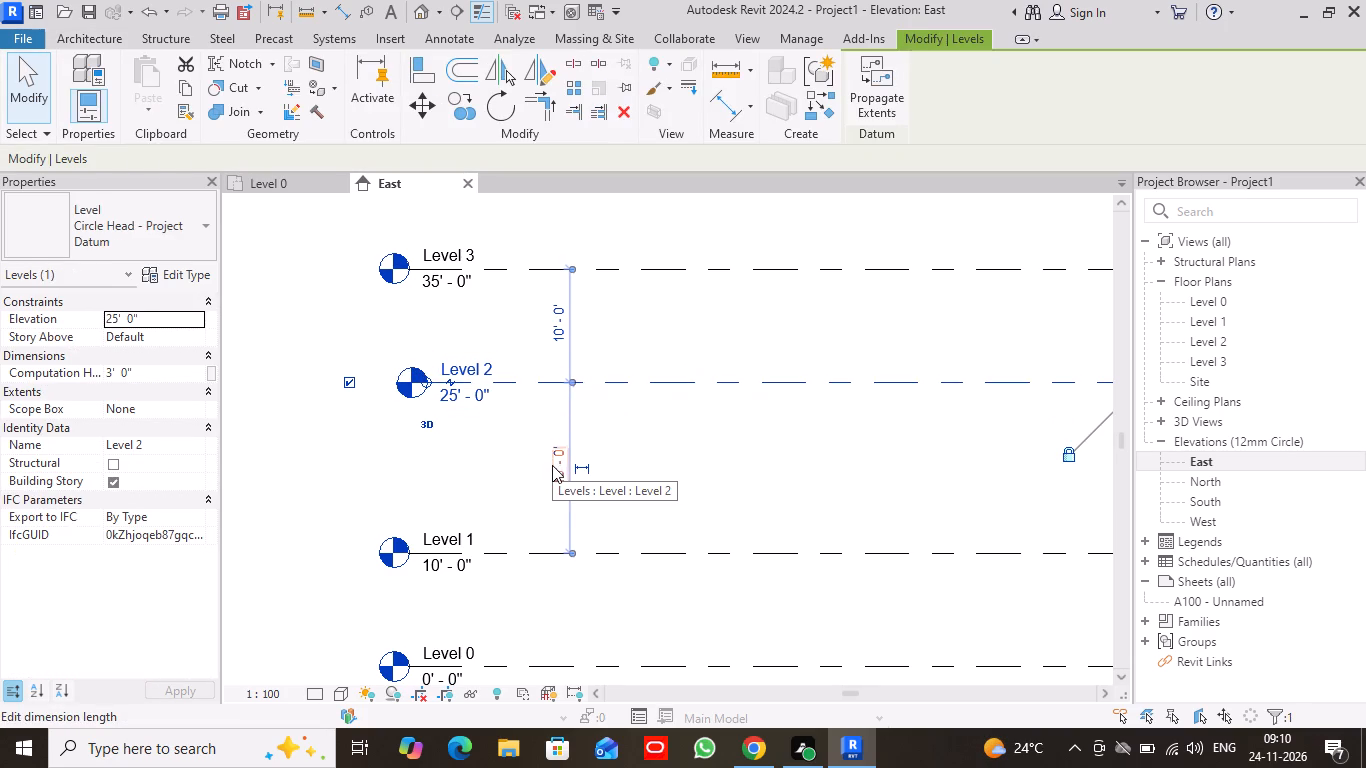
left_click(316, 478)
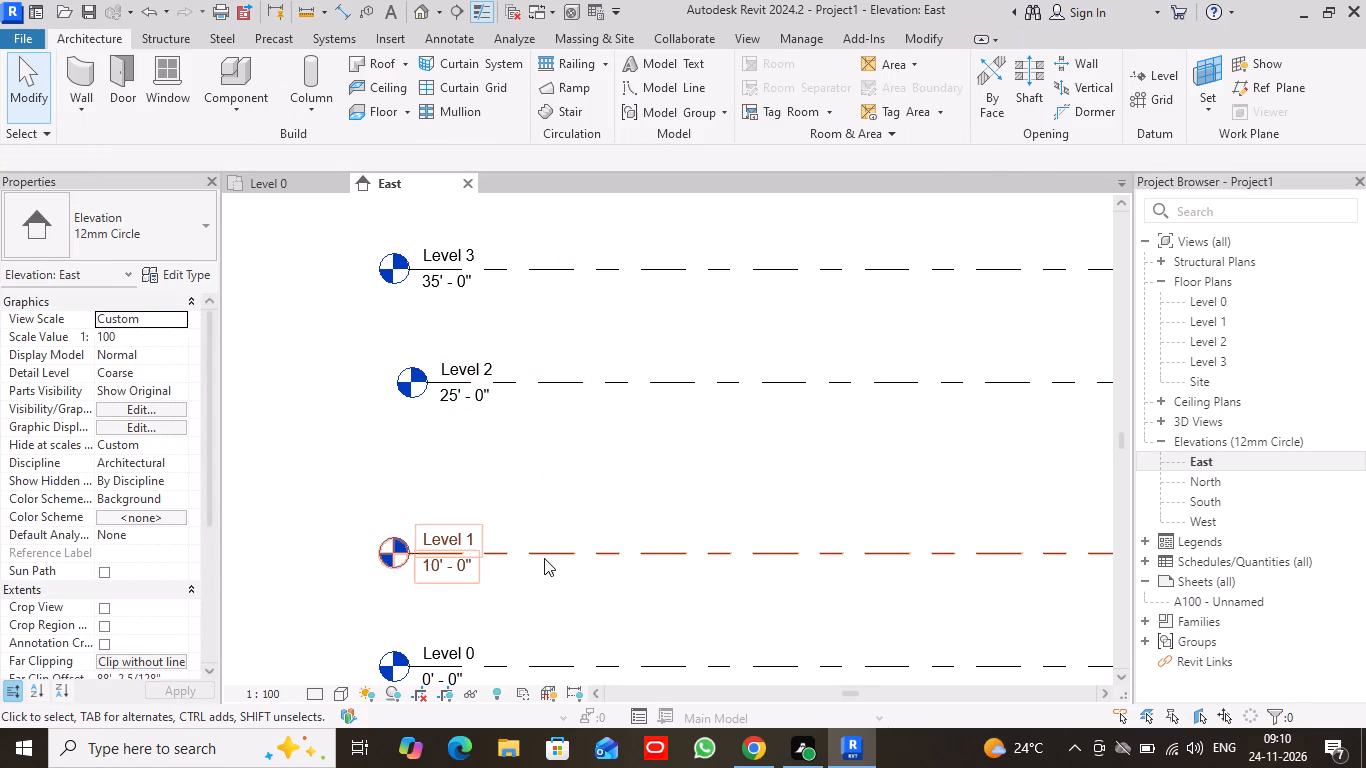
left_click(556, 553)
left_click(539, 466)
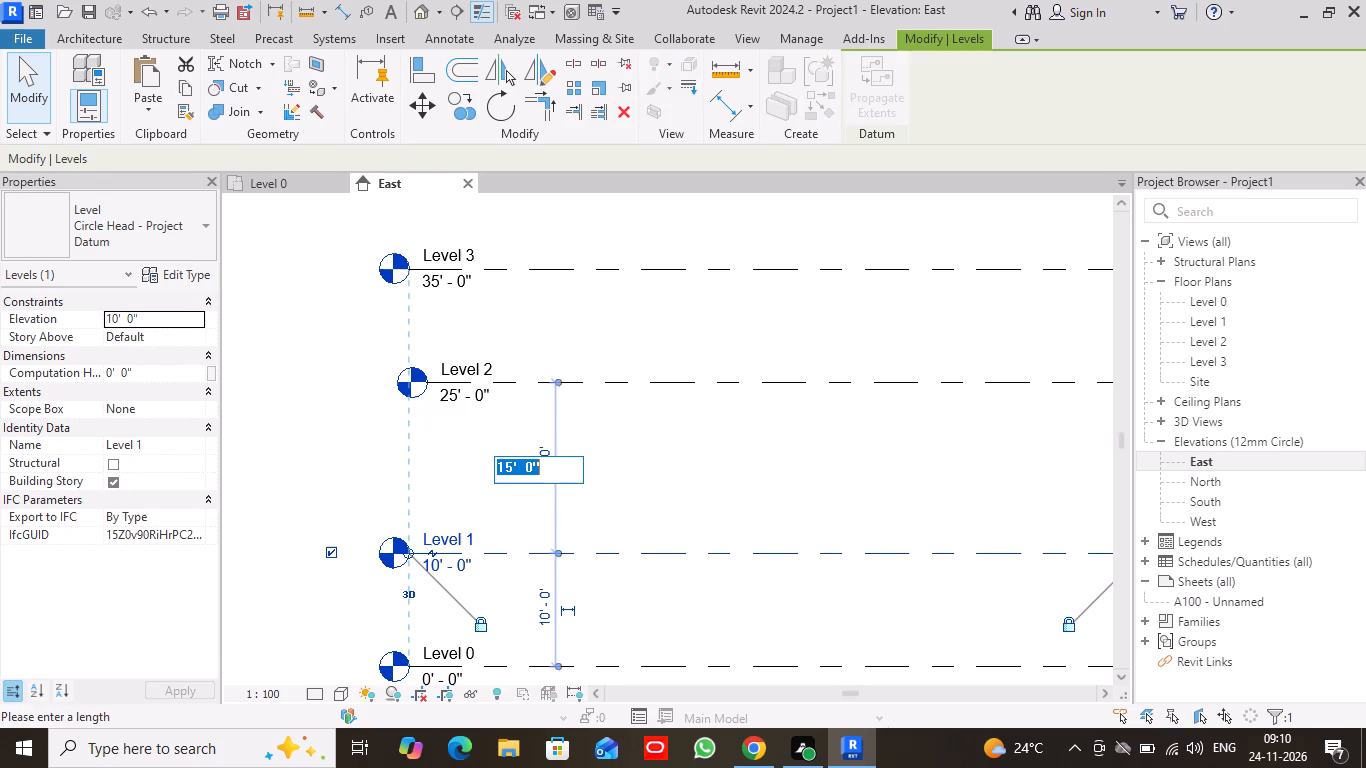
type("12'")
key("Return")
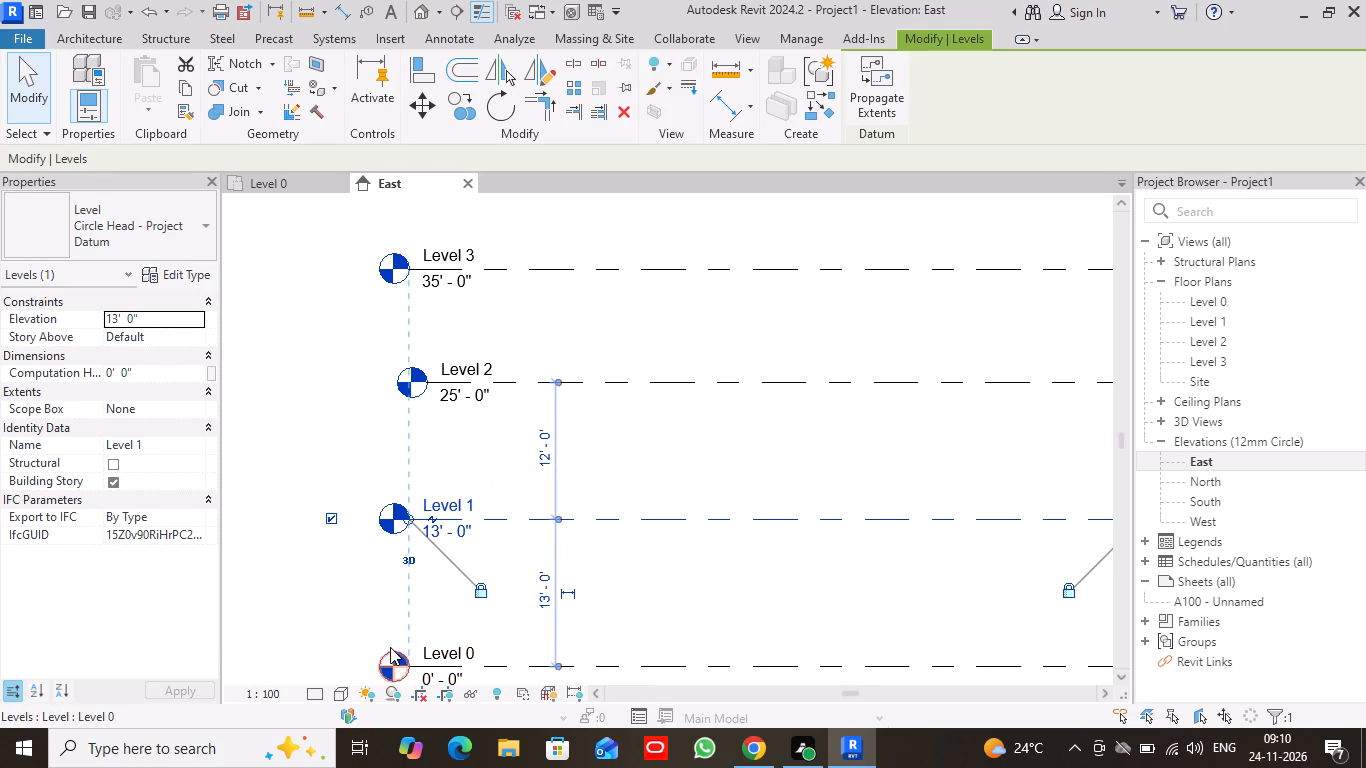
Move Level 0 by setting the distance between it and Level 1 to 10'.
left_click(416, 666)
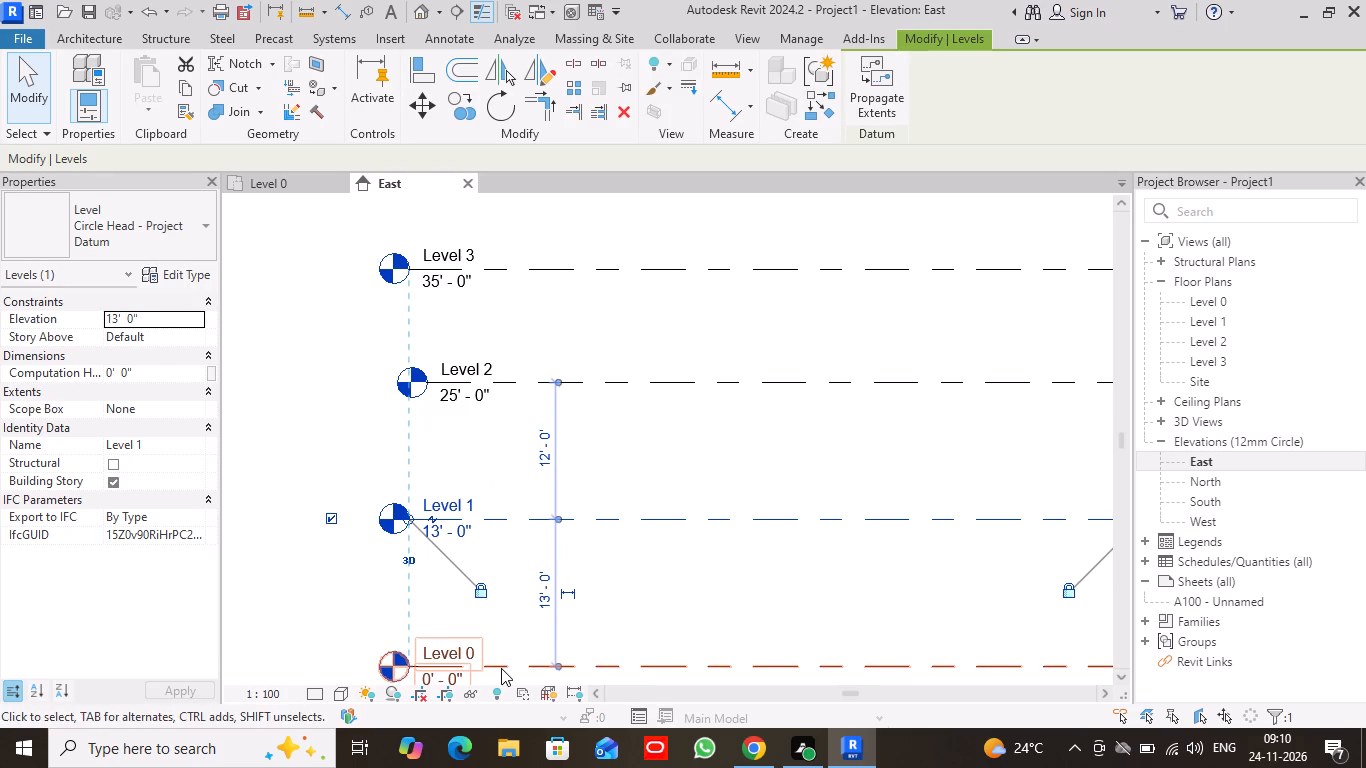
left_click(501, 668)
left_click(541, 588)
type("10'")
key("Return")
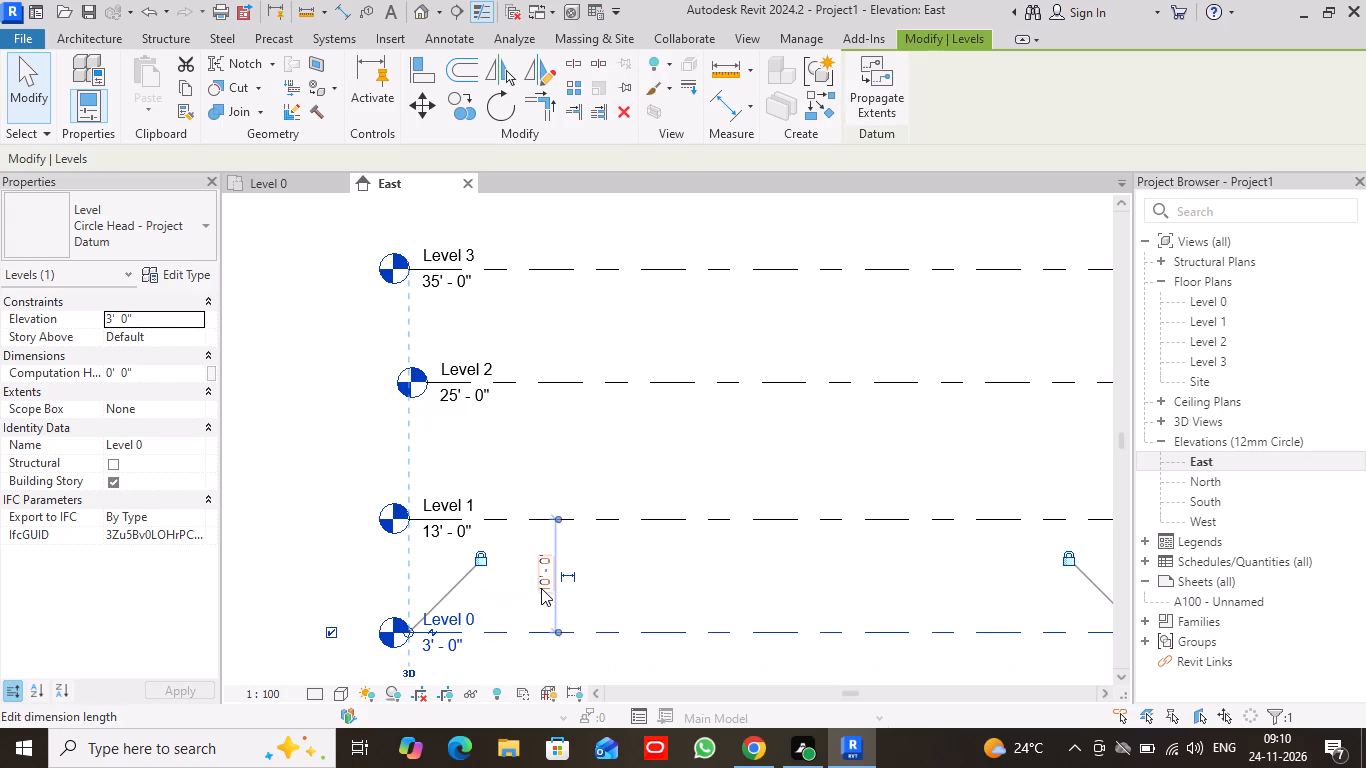
Extend the locked free ends of all four level lines together, further away from the level heads.
scroll(656, 587, "down", 3)
middle_click_drag(773, 649, 762, 619)
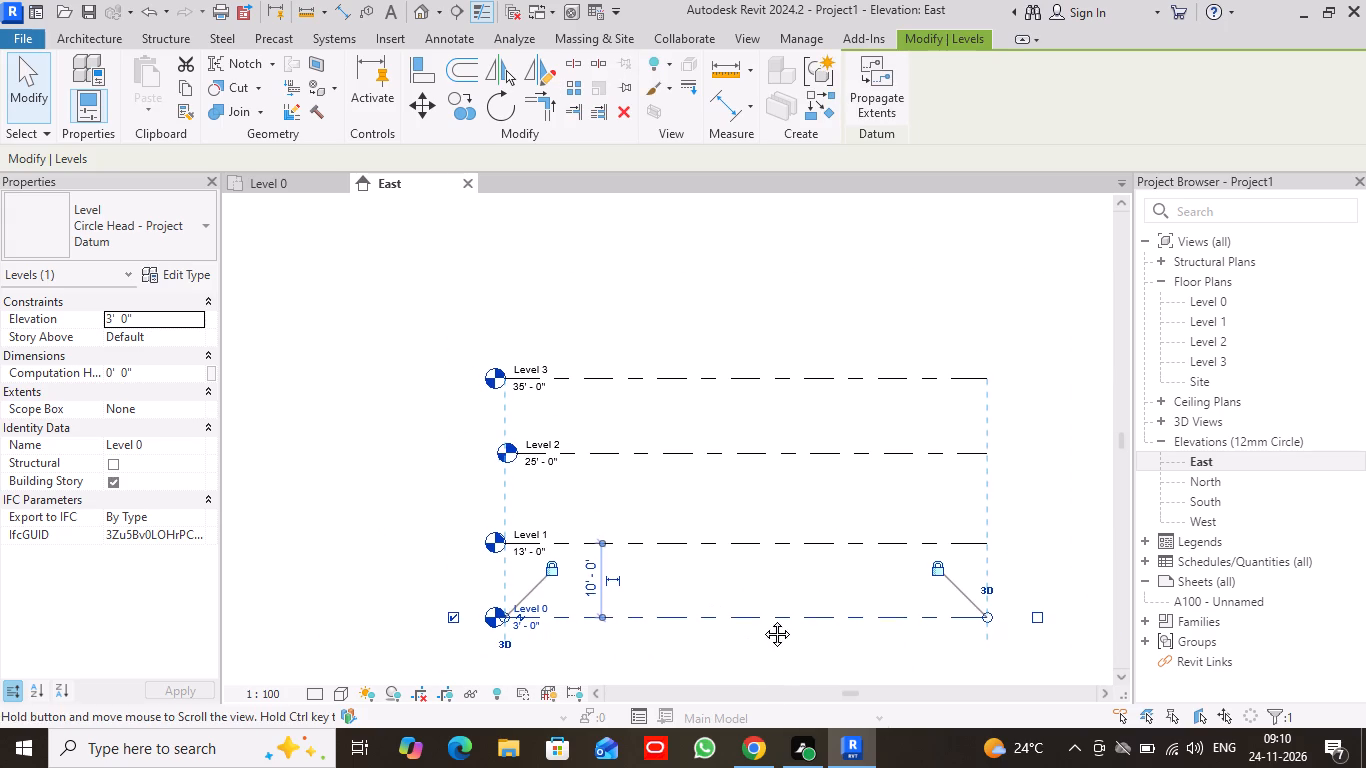
middle_click_drag(762, 619, 621, 539)
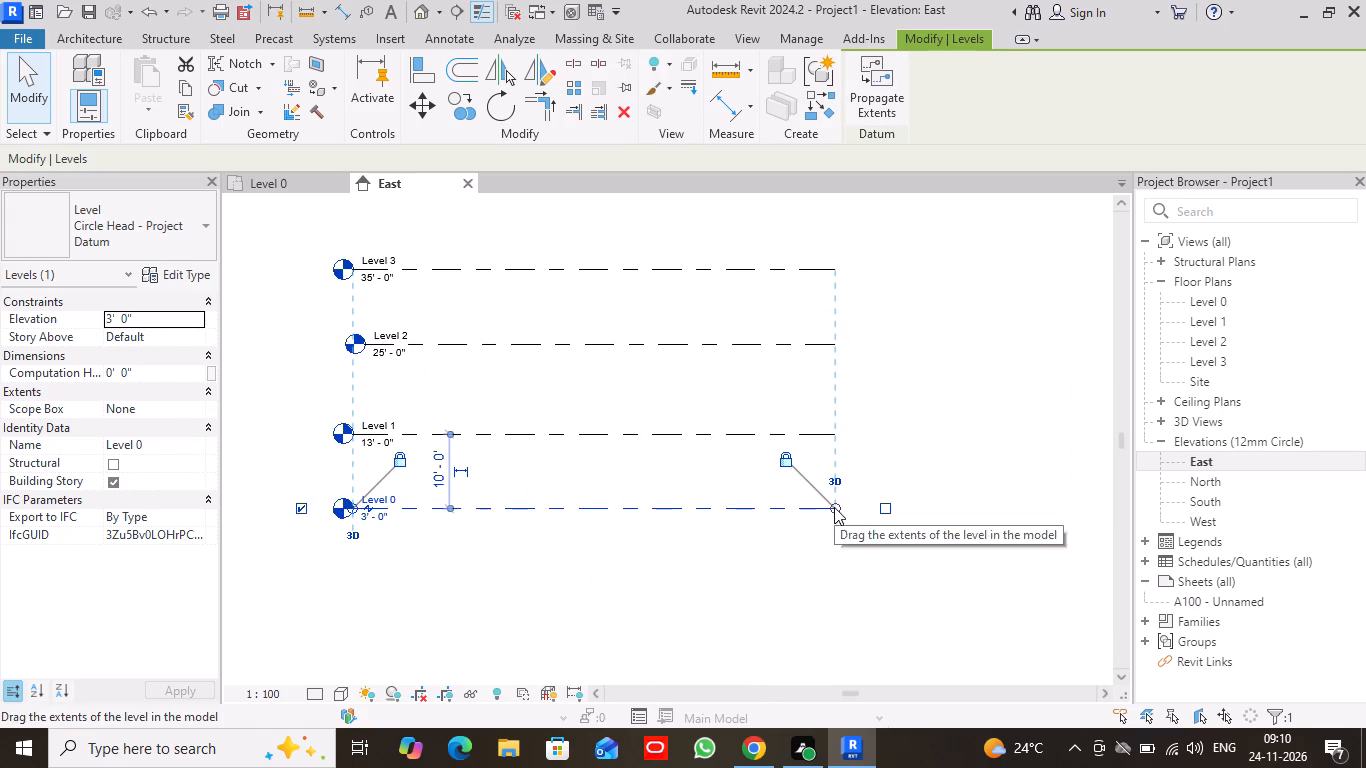
left_click_drag(834, 507, 1060, 515)
left_click(1074, 588)
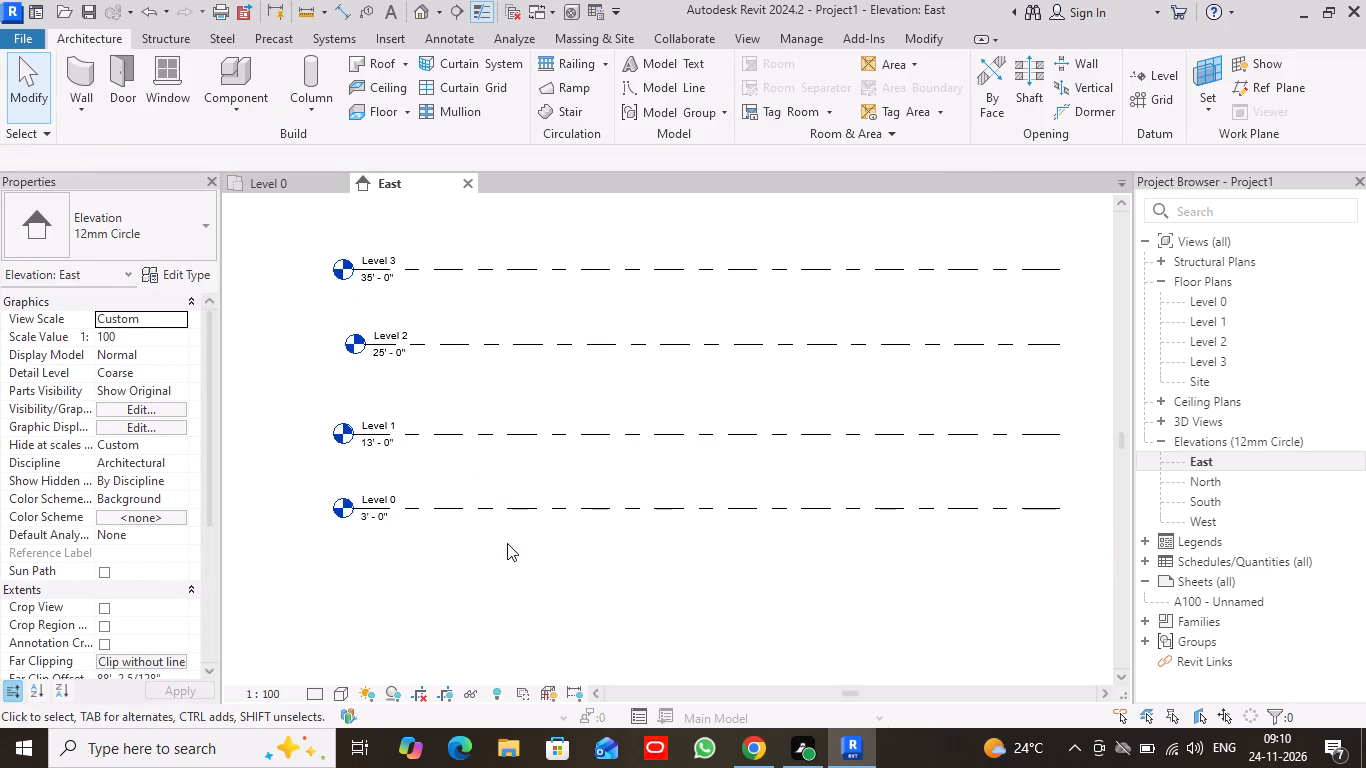
Move the head end of the Level 2 line into alignment with the heads of the other levels.
left_click(355, 433)
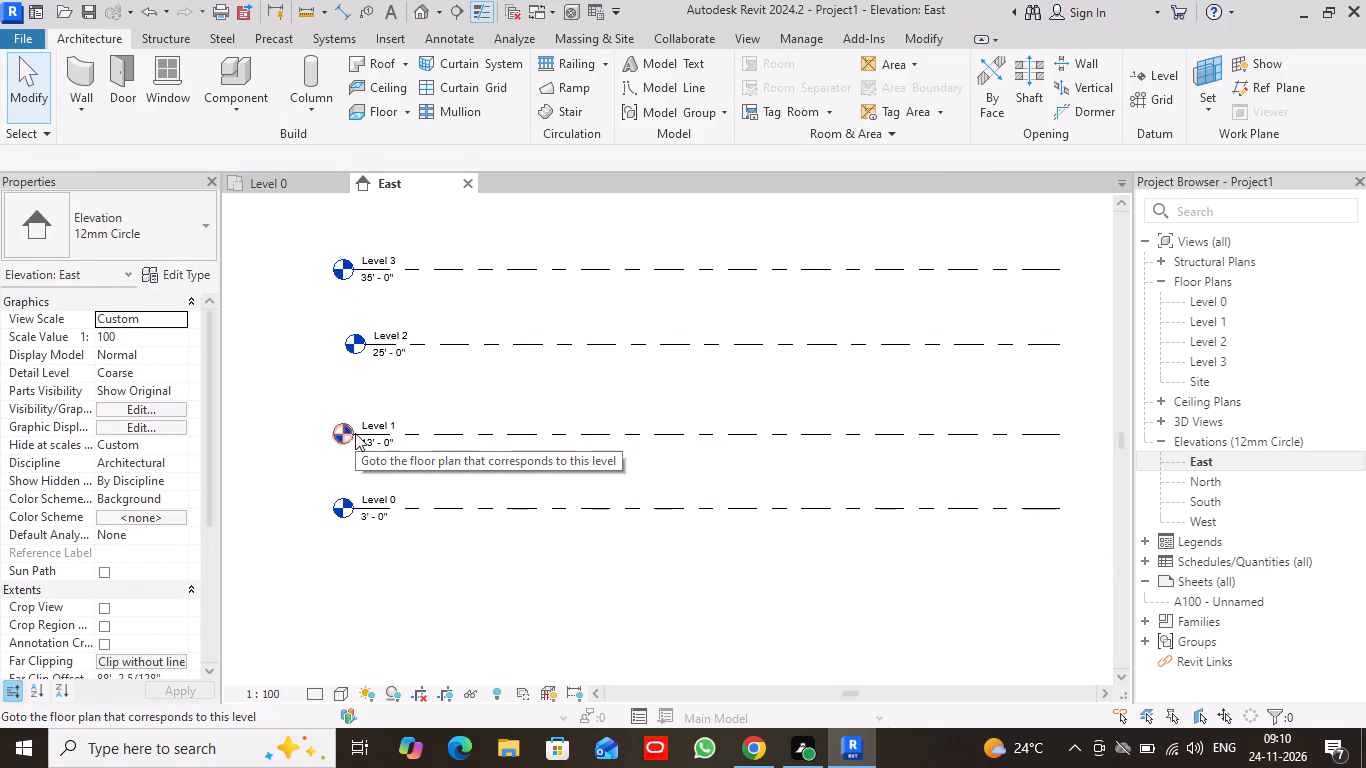
left_click(367, 342)
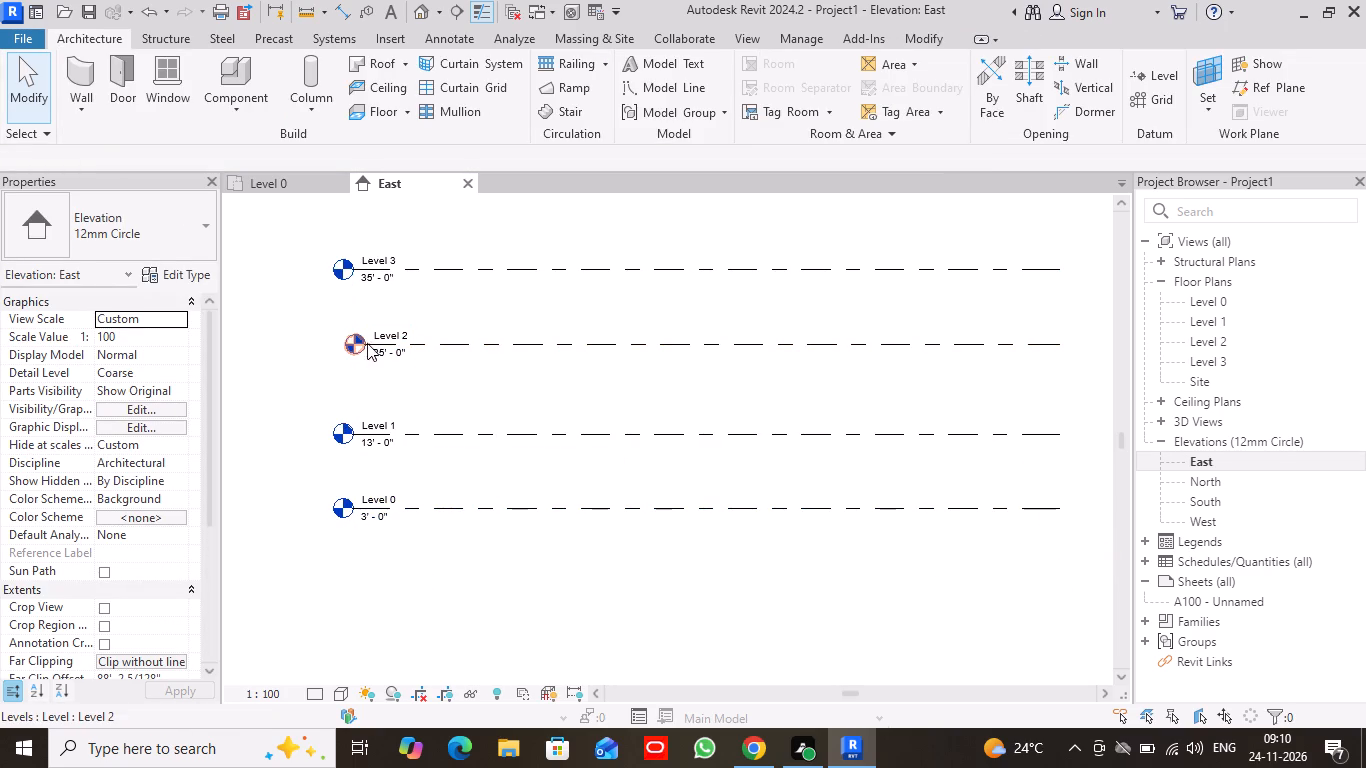
left_click(384, 343)
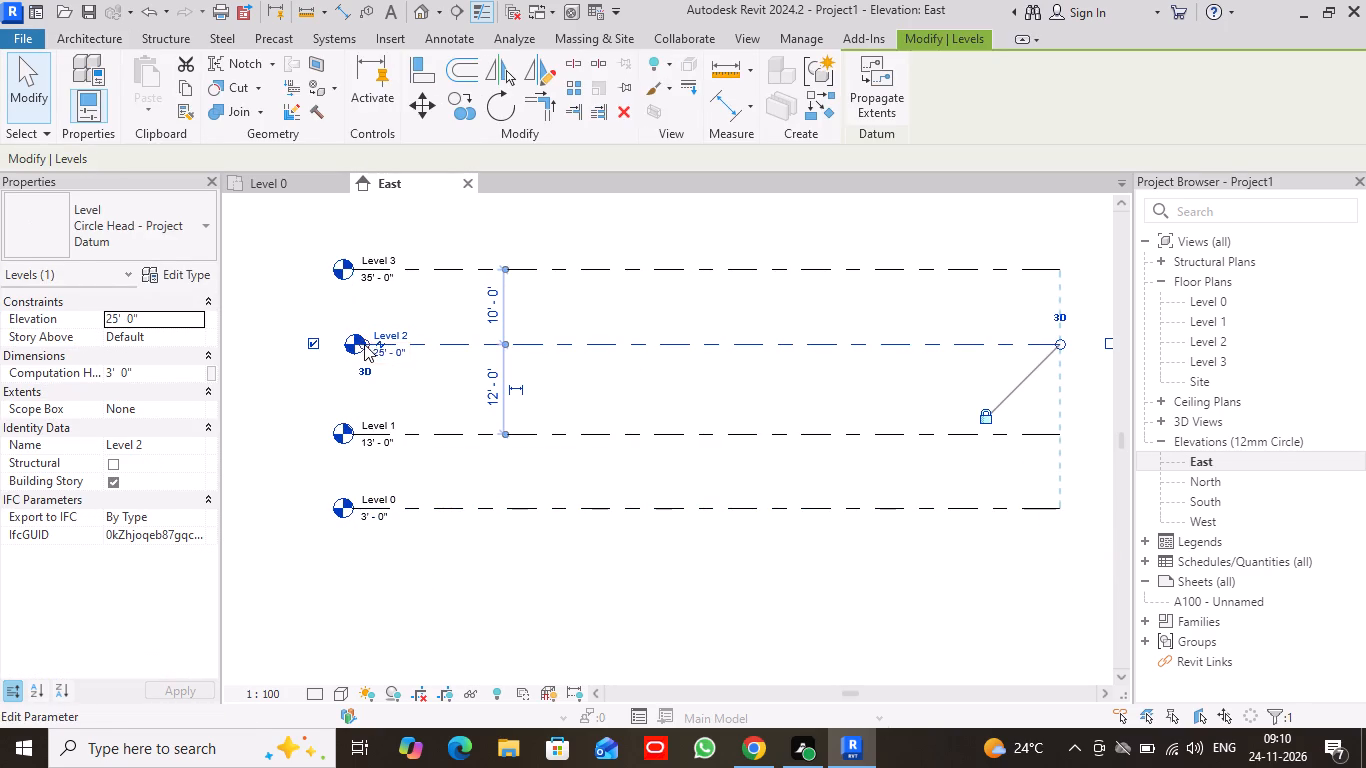
left_click_drag(363, 344, 336, 343)
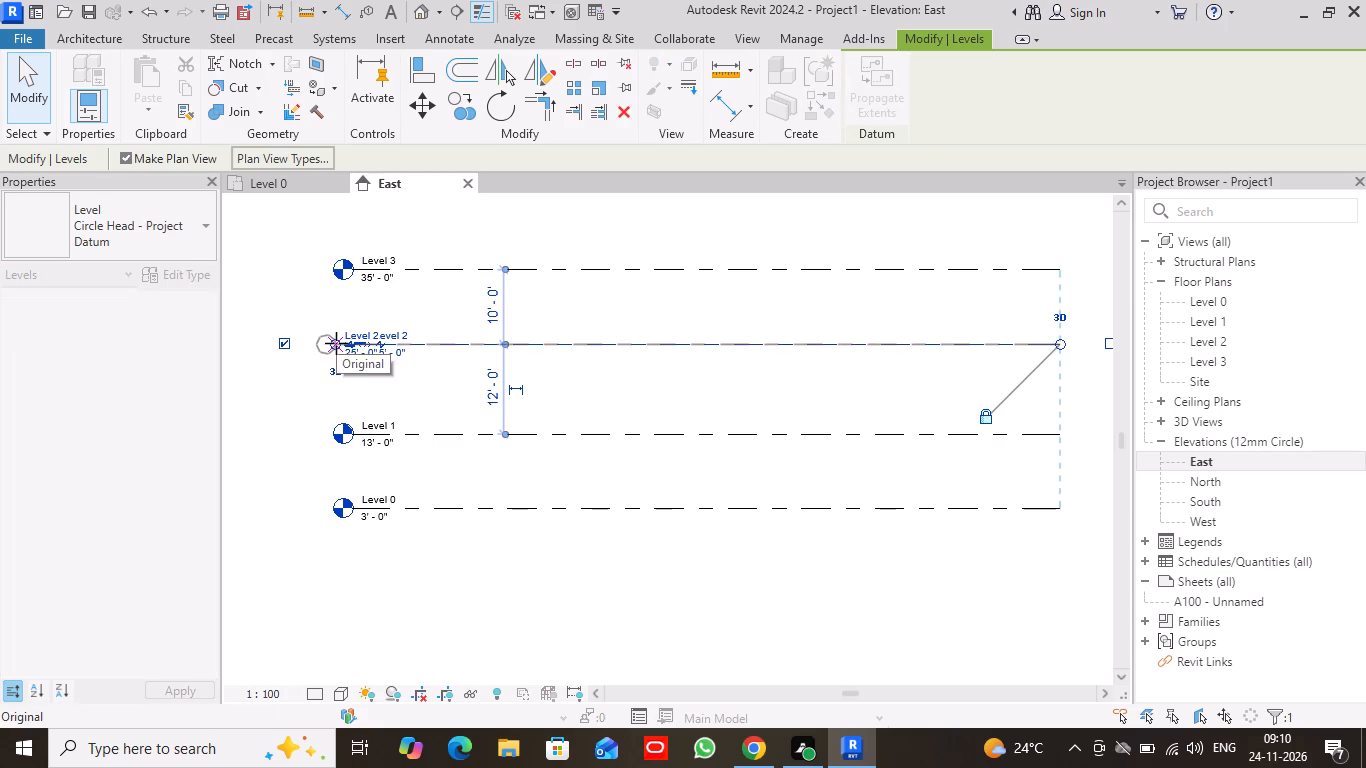
left_click_drag(336, 343, 350, 343)
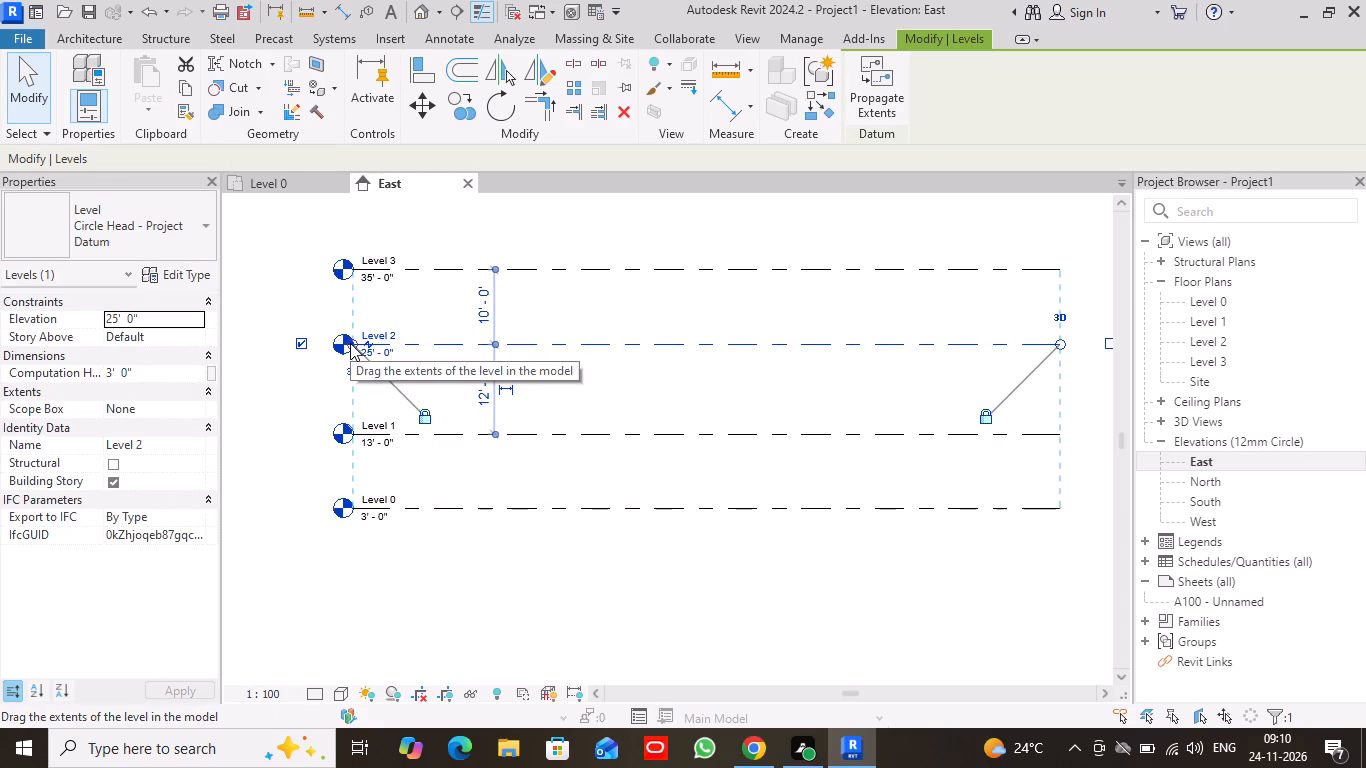
left_click(350, 343)
key("Escape")
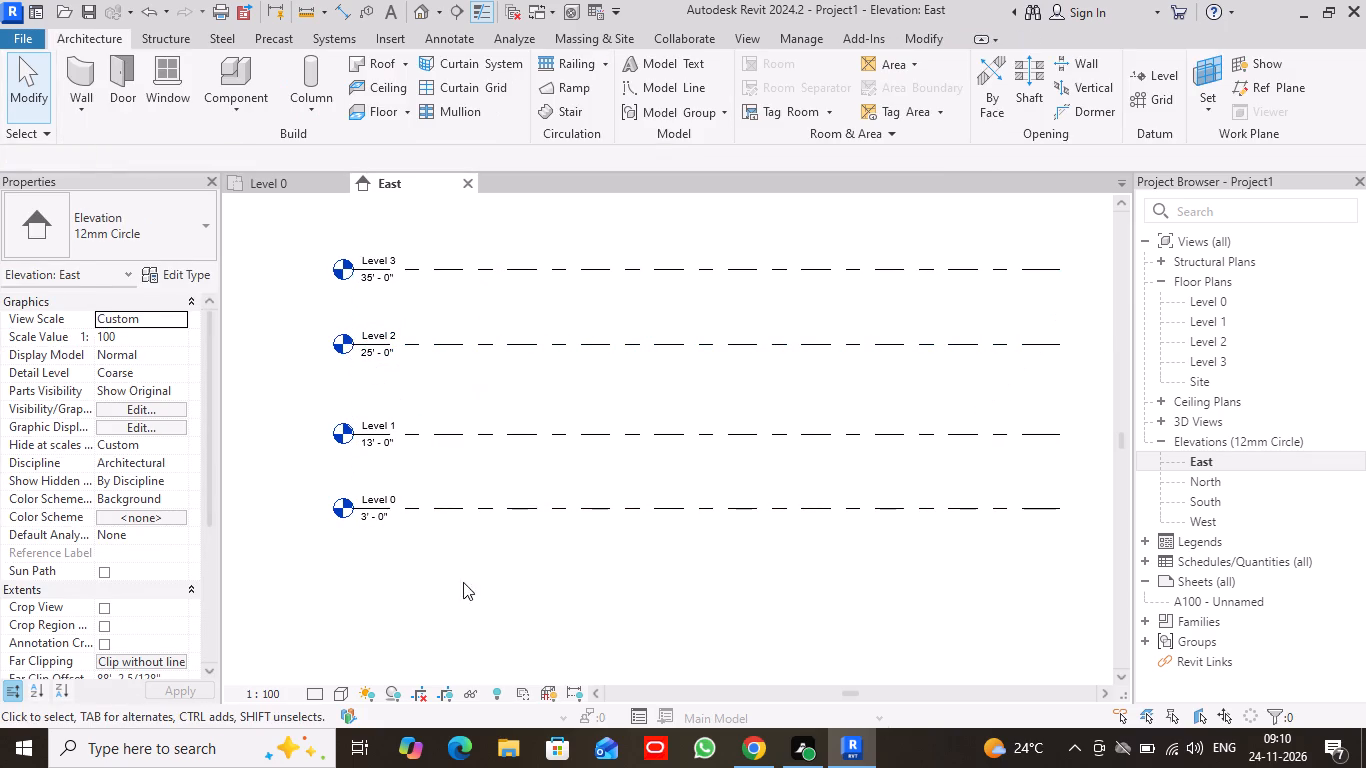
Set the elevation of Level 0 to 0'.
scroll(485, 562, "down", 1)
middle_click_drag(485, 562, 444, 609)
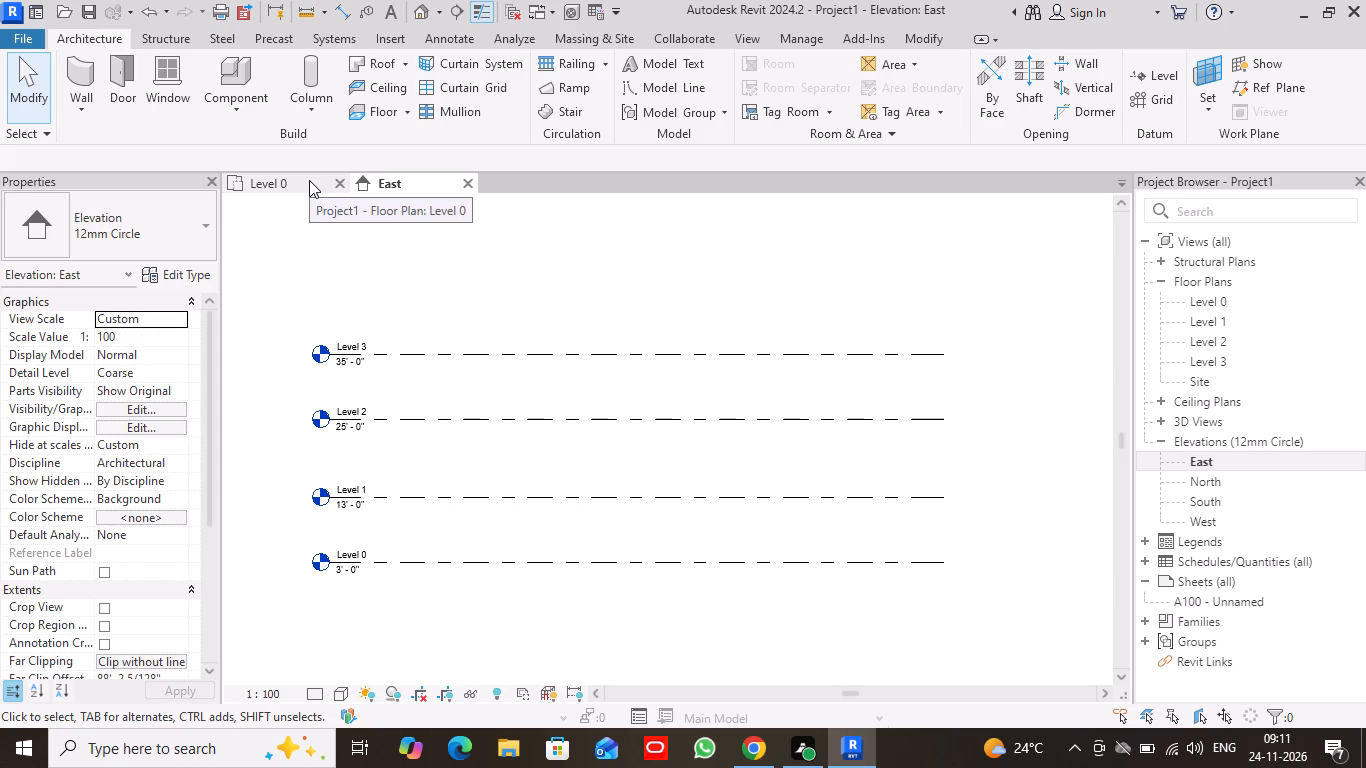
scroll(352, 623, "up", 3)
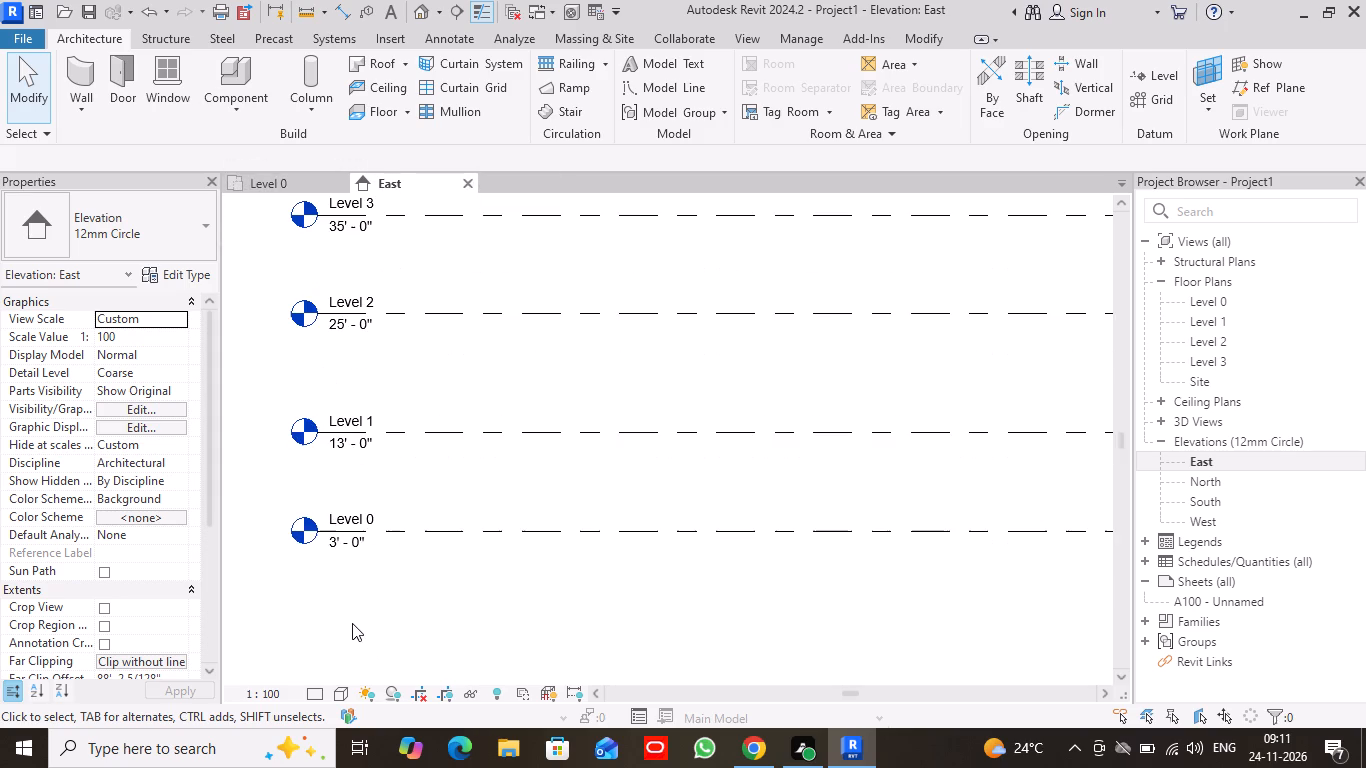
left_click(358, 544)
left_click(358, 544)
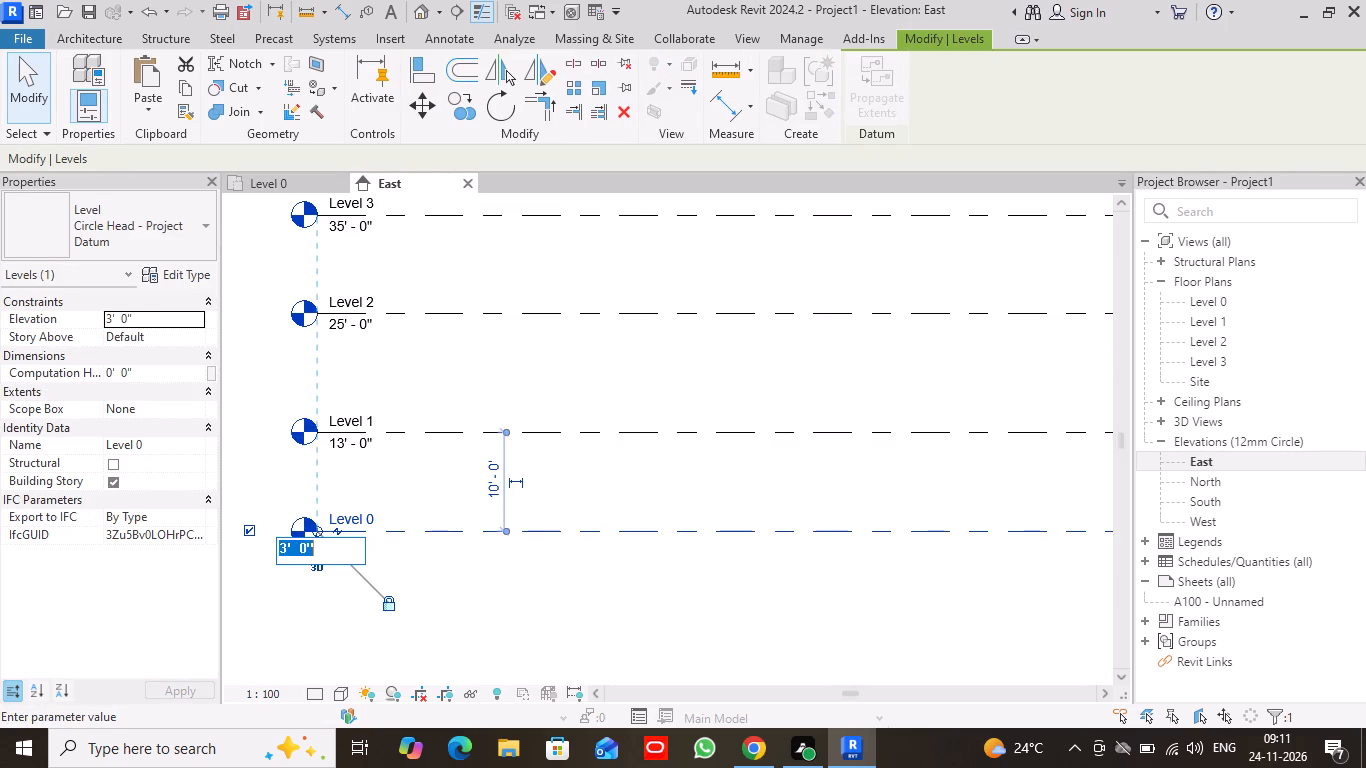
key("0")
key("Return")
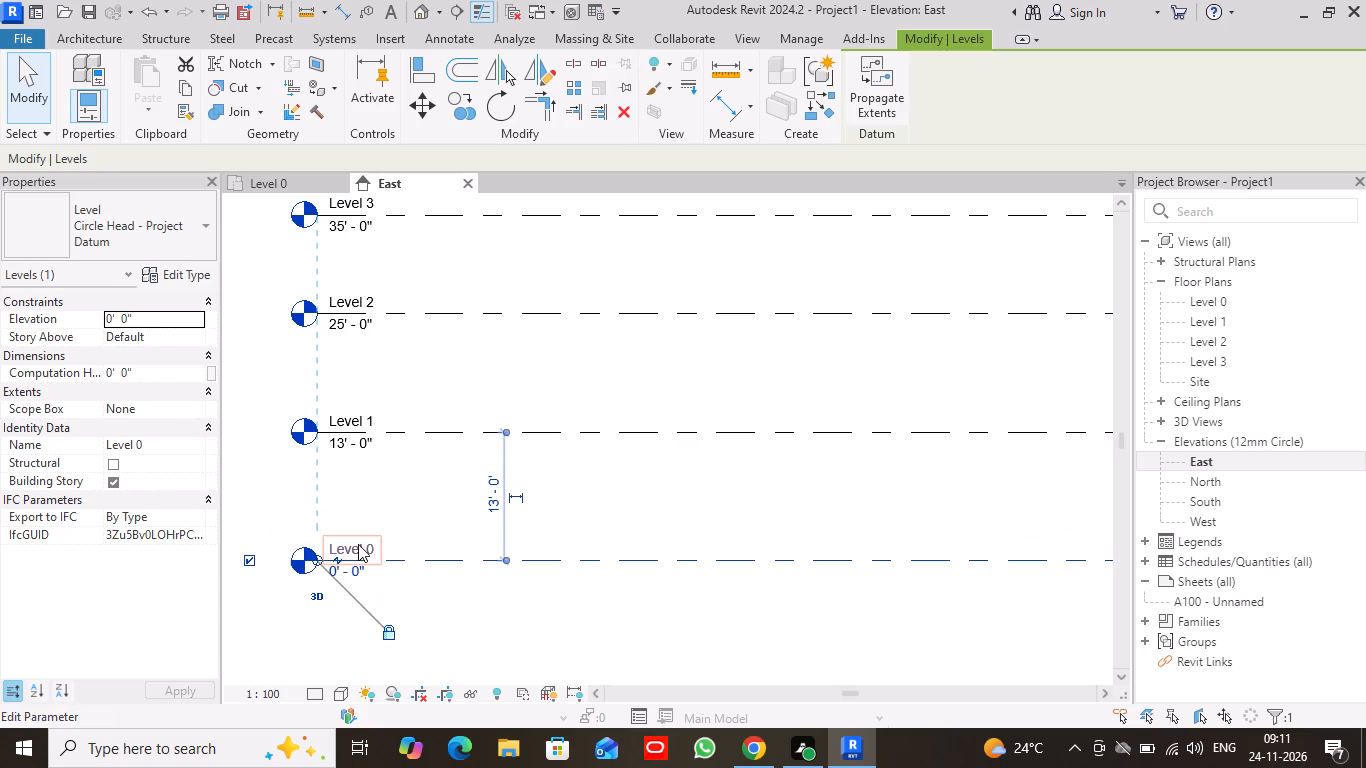
With Level 0 selected, set the distance between Level 0 and Level 1 to 10'.
left_click(491, 493)
type("10")
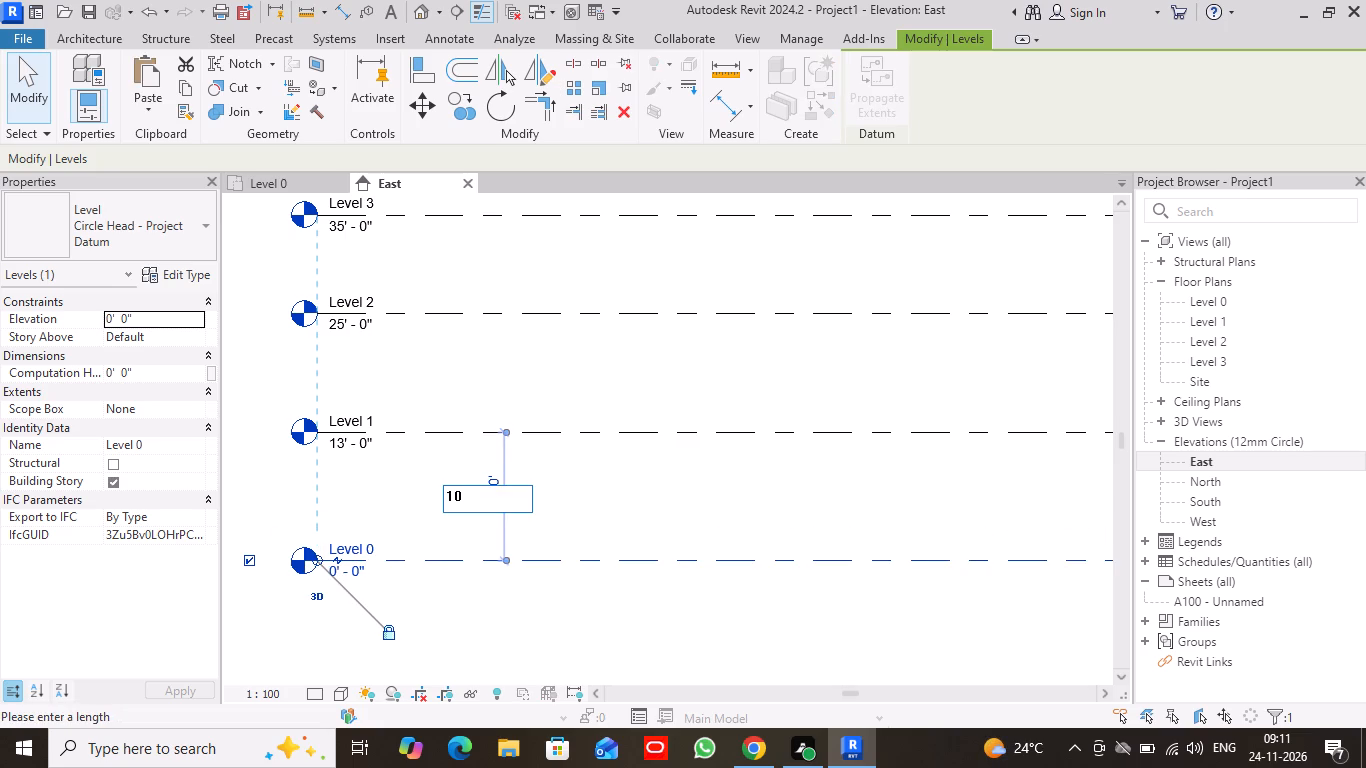
key("apostrophe")
key("Return")
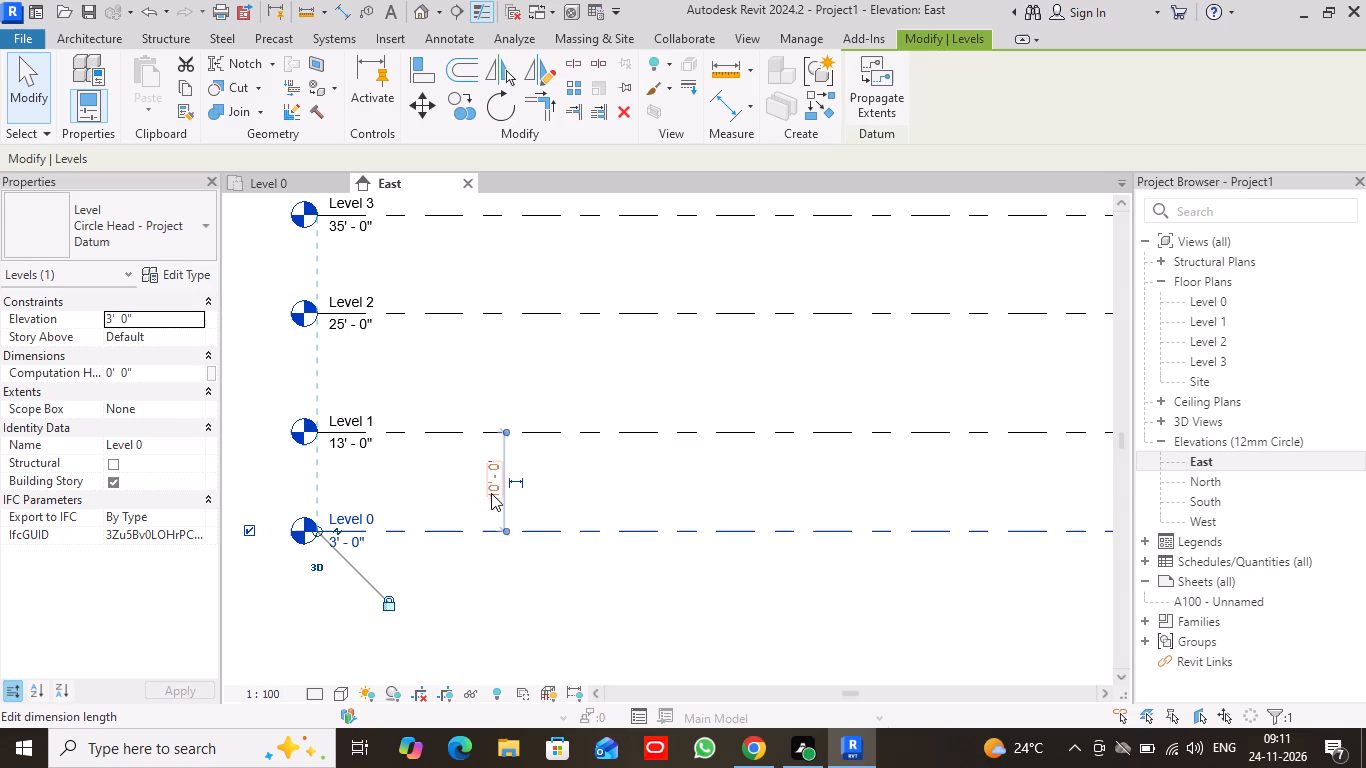
Undo the last change to the spacing between Level 0 and Level 1.
key("ctrl+z")
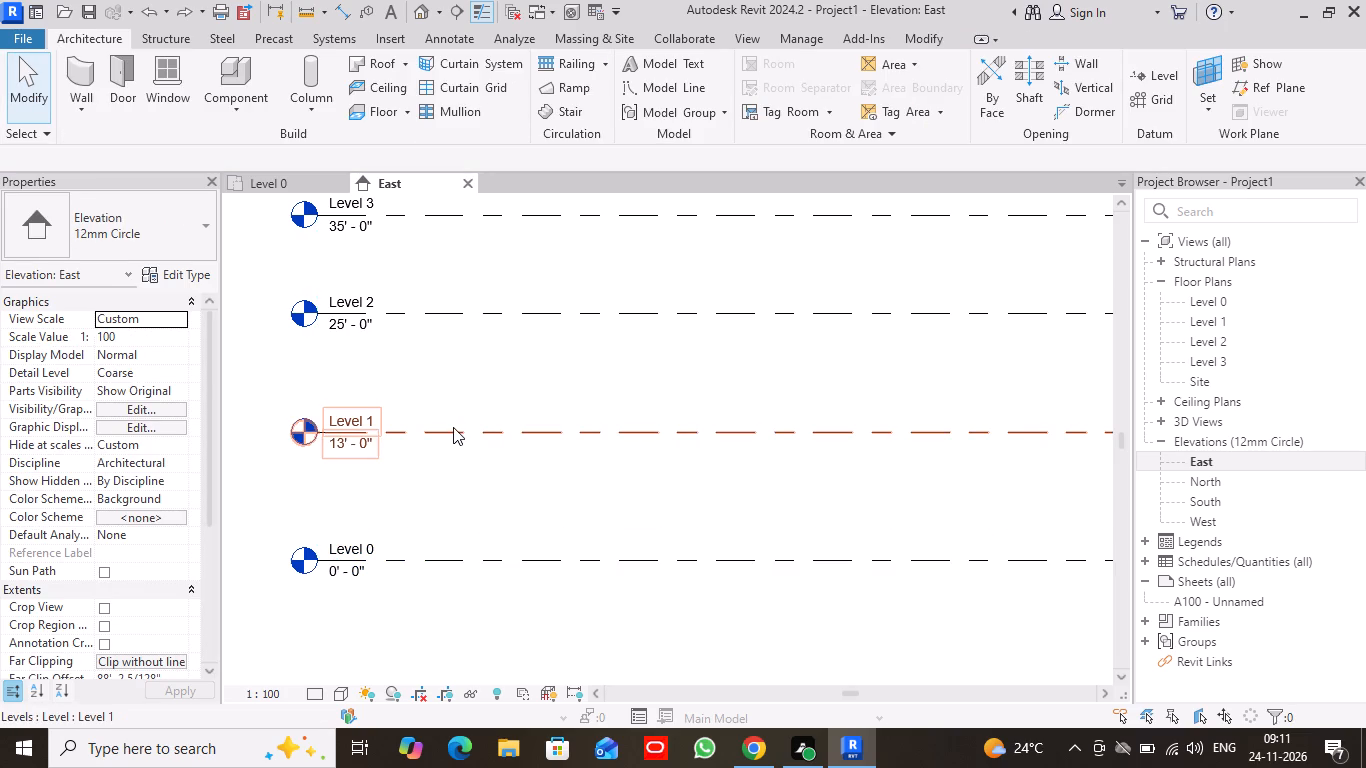
With Level 1 selected, set its distance above Level 0 to 10'.
left_click(453, 427)
left_click(492, 493)
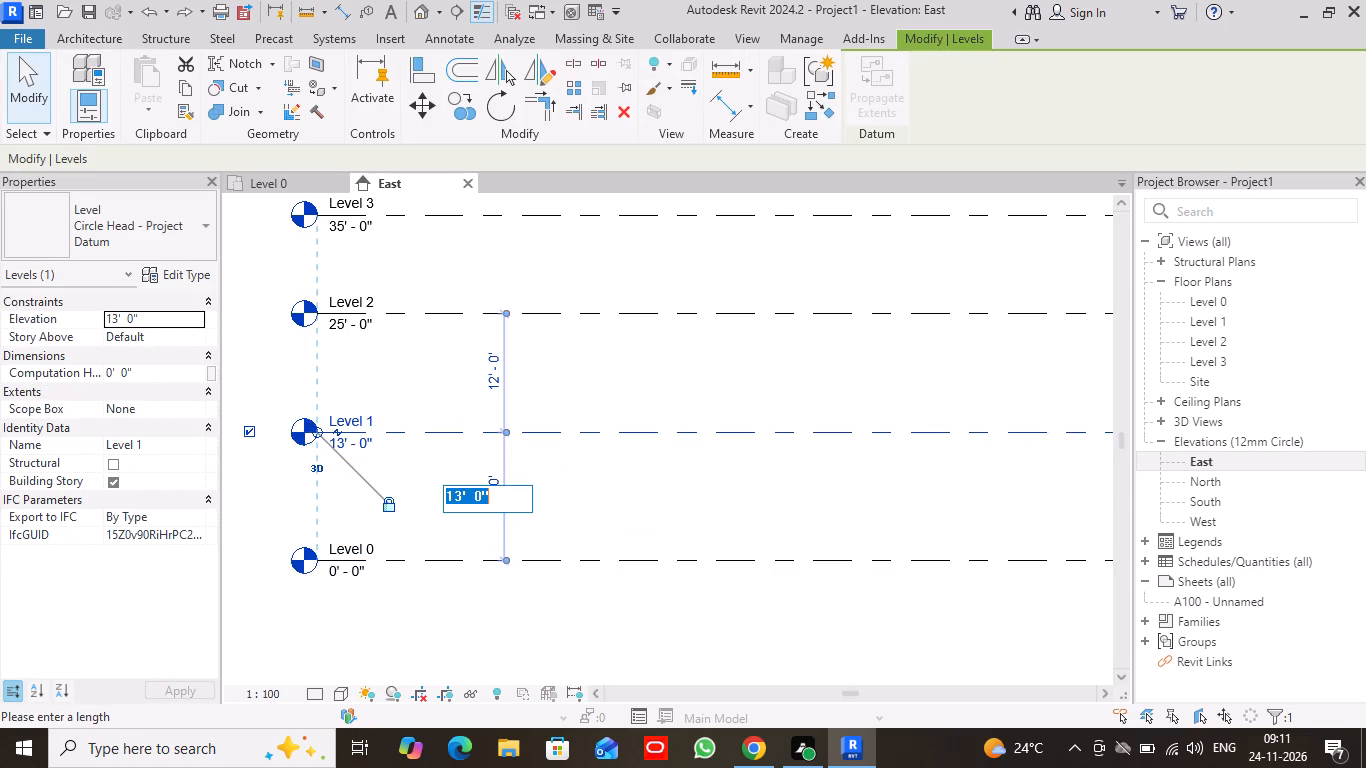
type("10'")
key("Return")
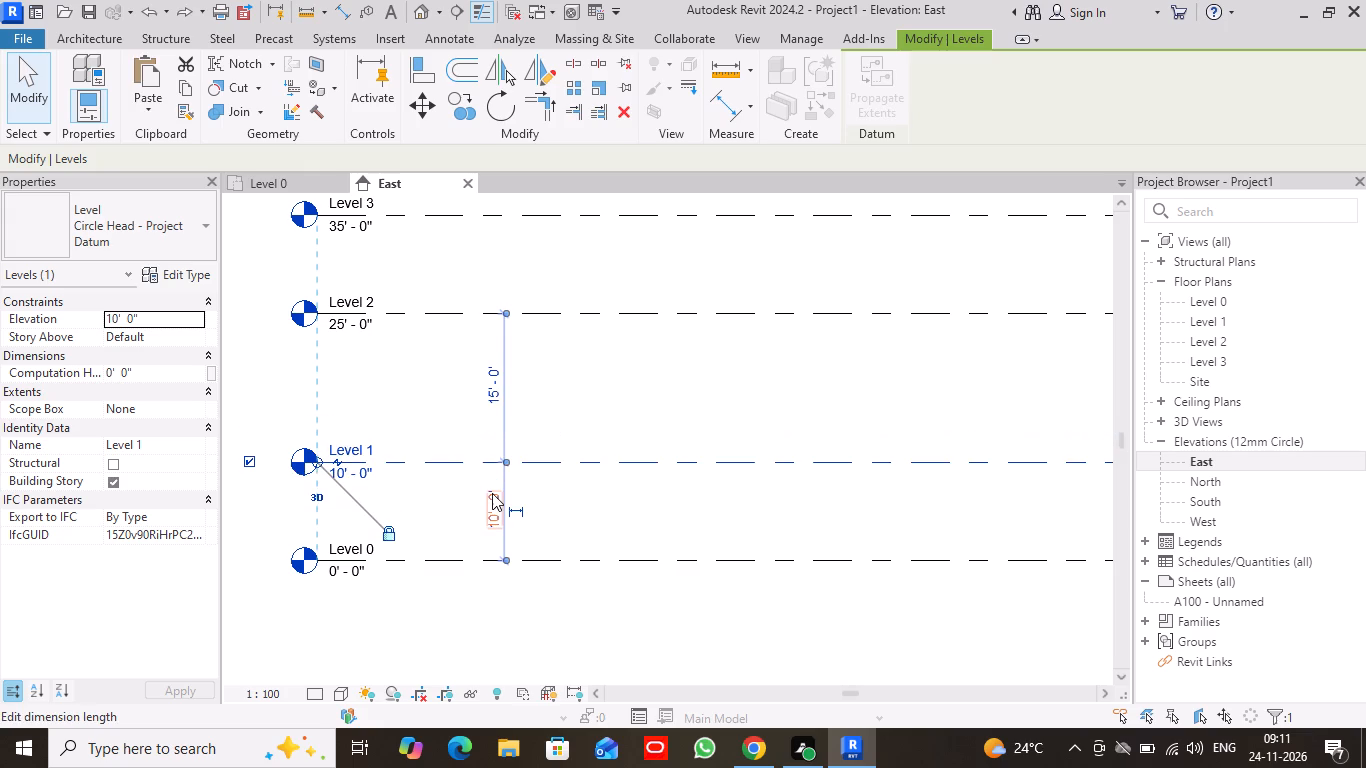
With Level 2 selected, set its distance above Level 1 to 12'.
left_click(447, 313)
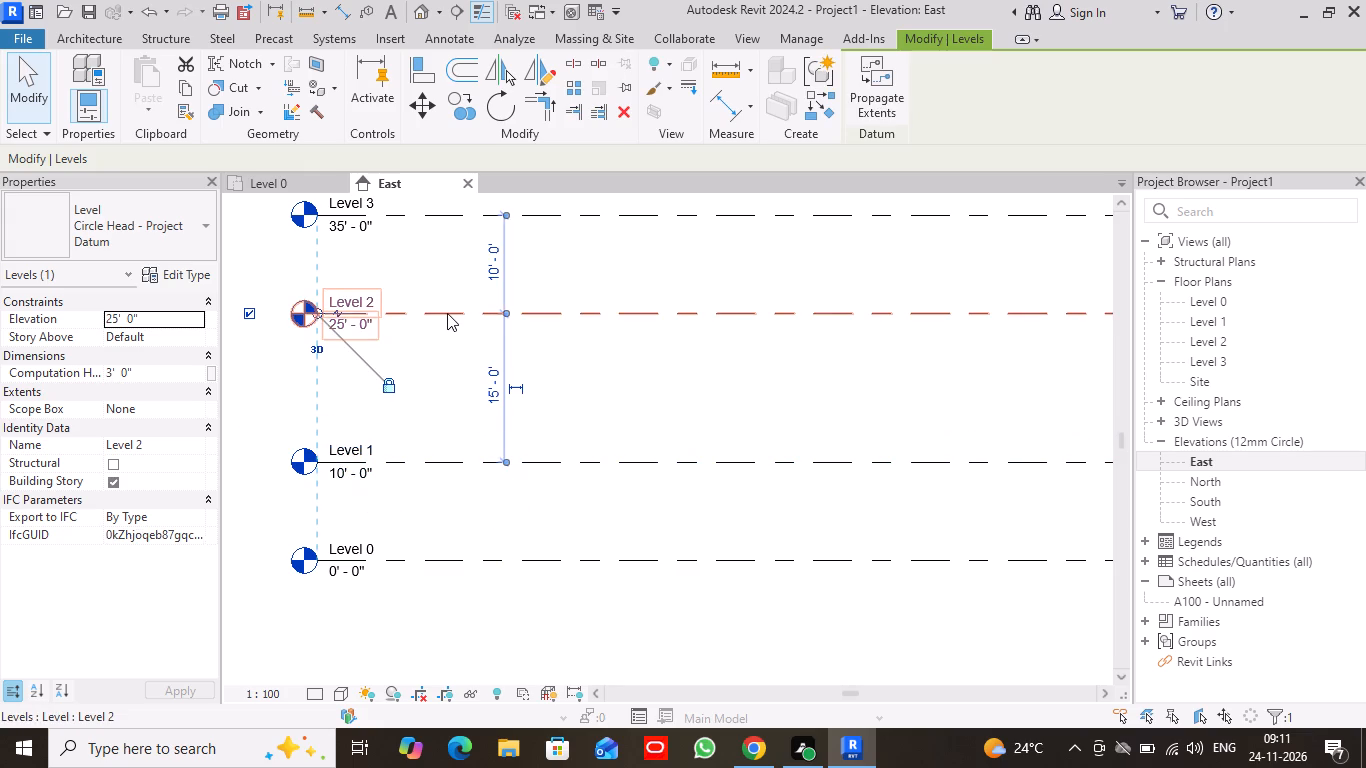
left_click(491, 383)
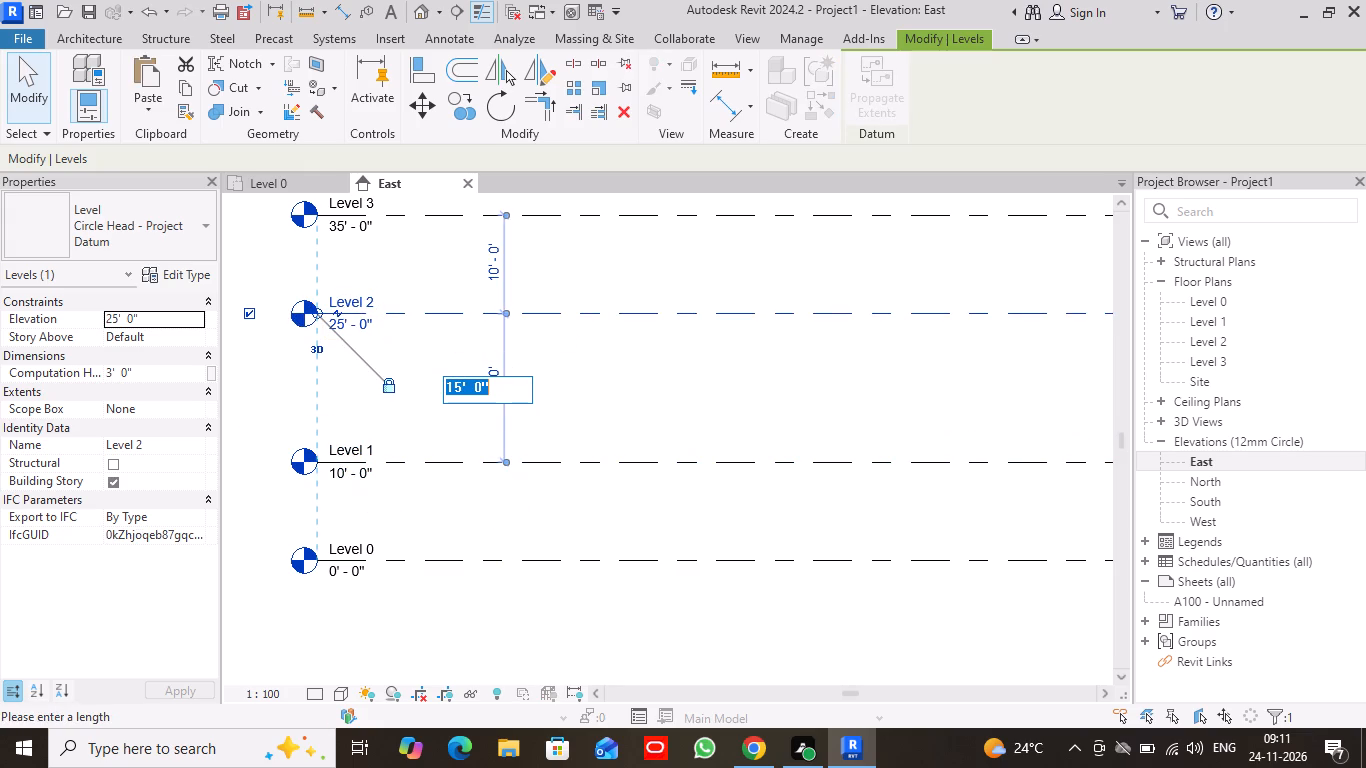
type("12")
key("apostrophe")
key("Return")
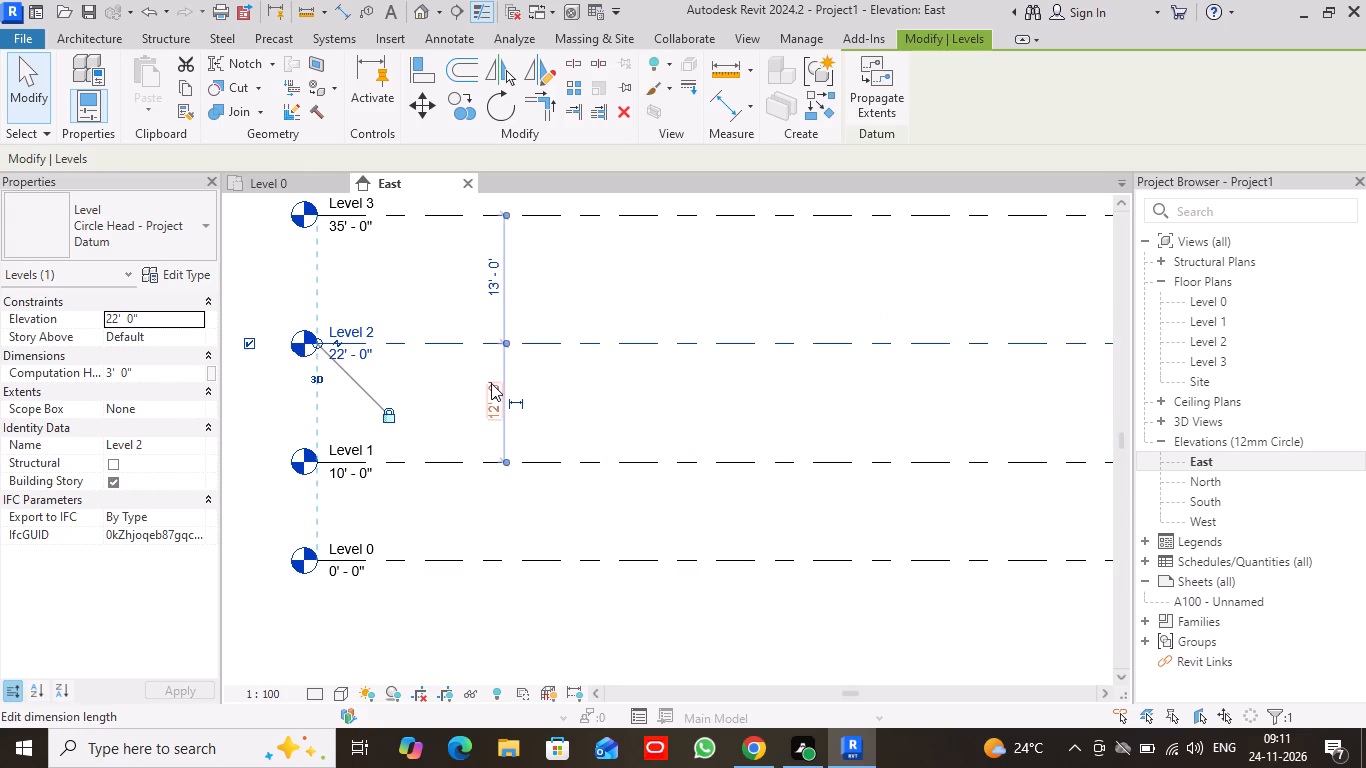
With Level 3 selected, set its distance above Level 2 to 10', then clear the selection.
left_click(491, 271)
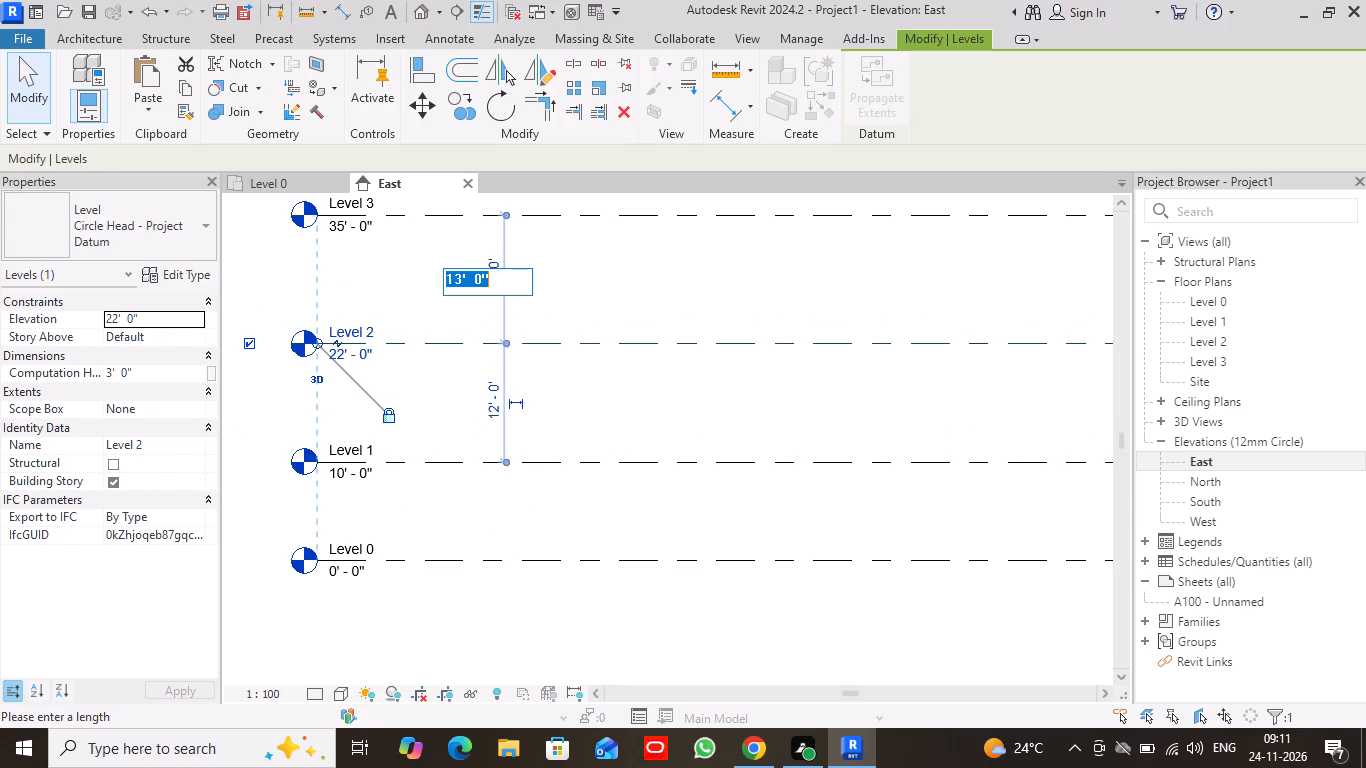
left_click(441, 211)
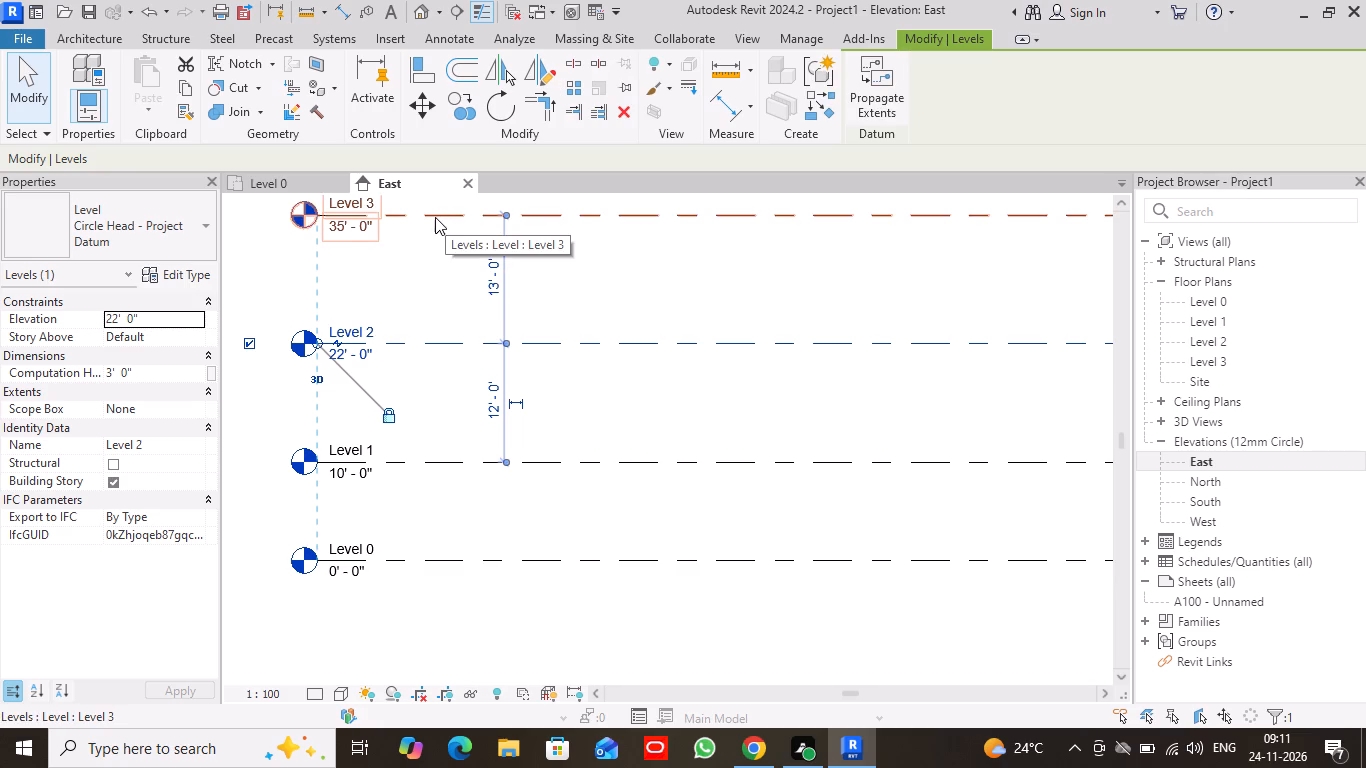
left_click(434, 215)
left_click(495, 279)
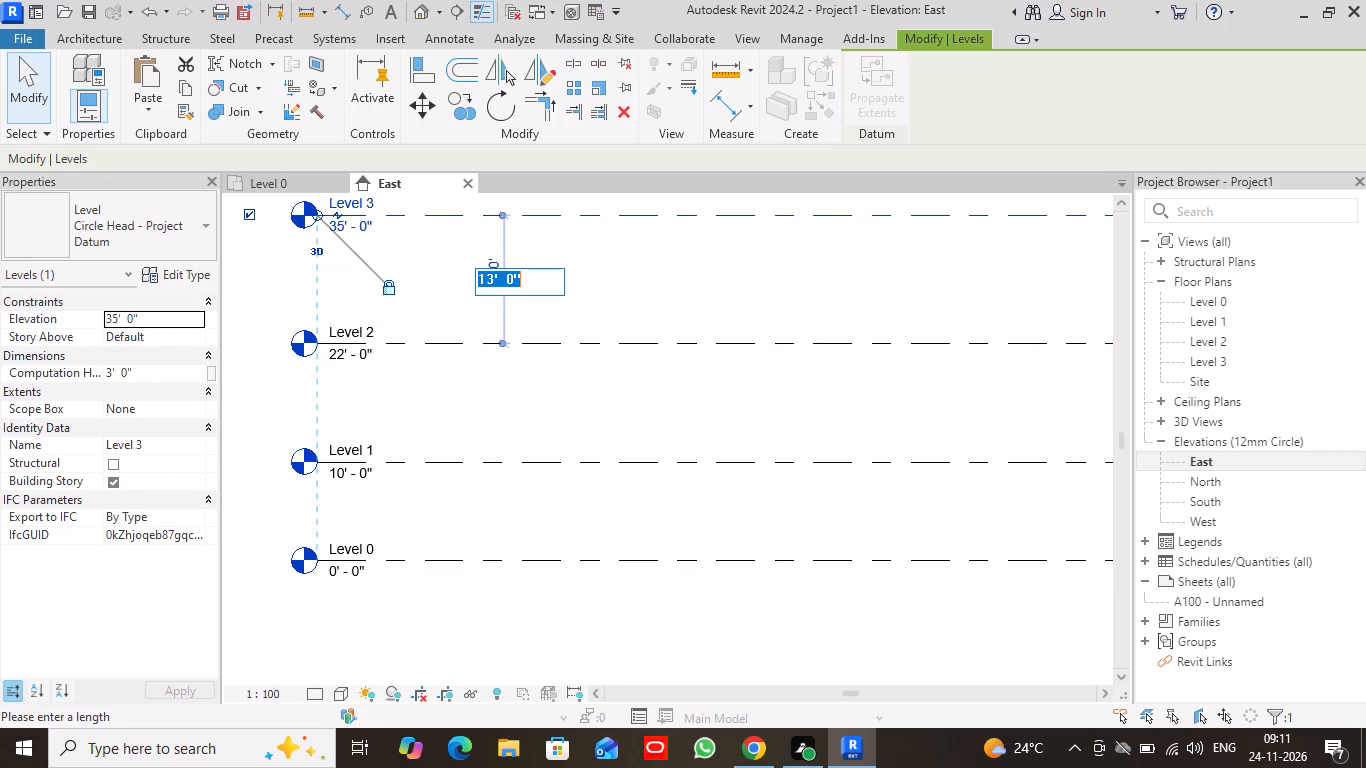
type("10'")
key("Return")
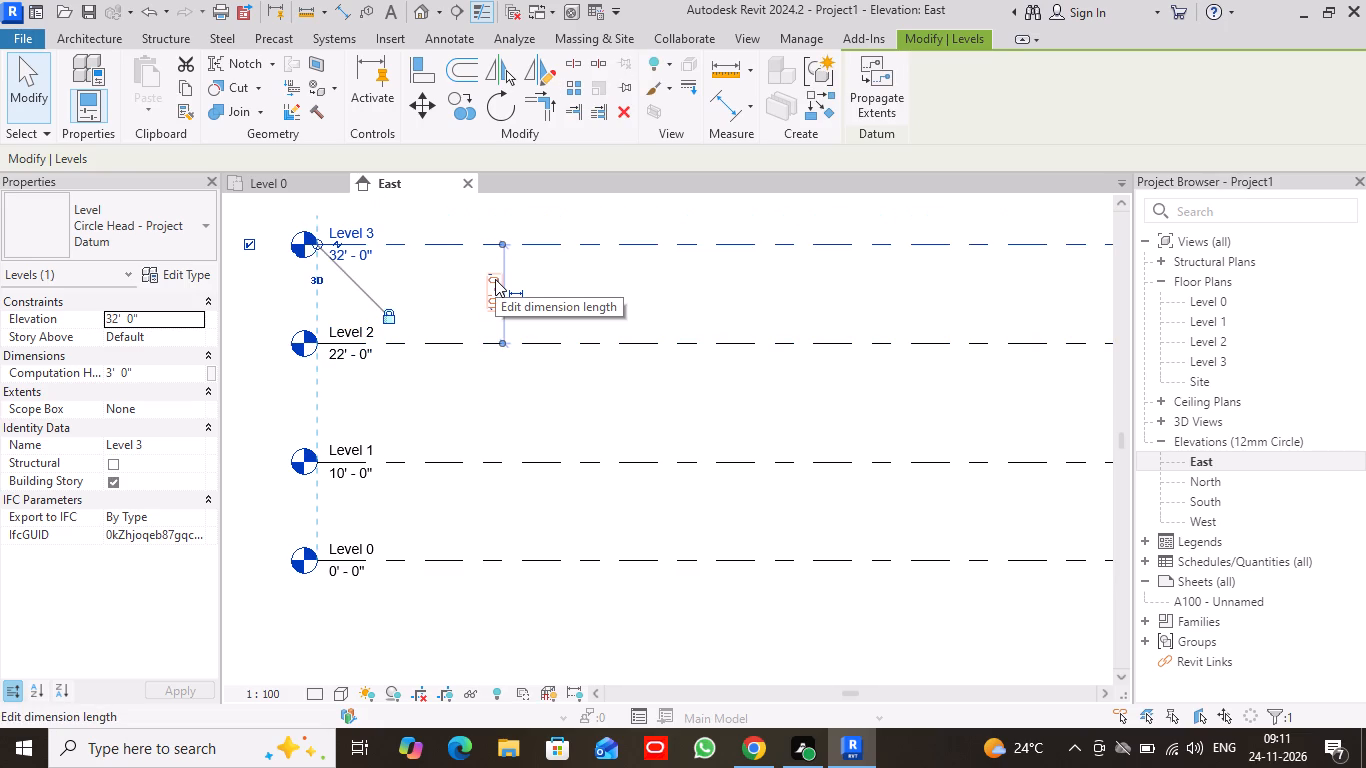
left_click(40, 82)
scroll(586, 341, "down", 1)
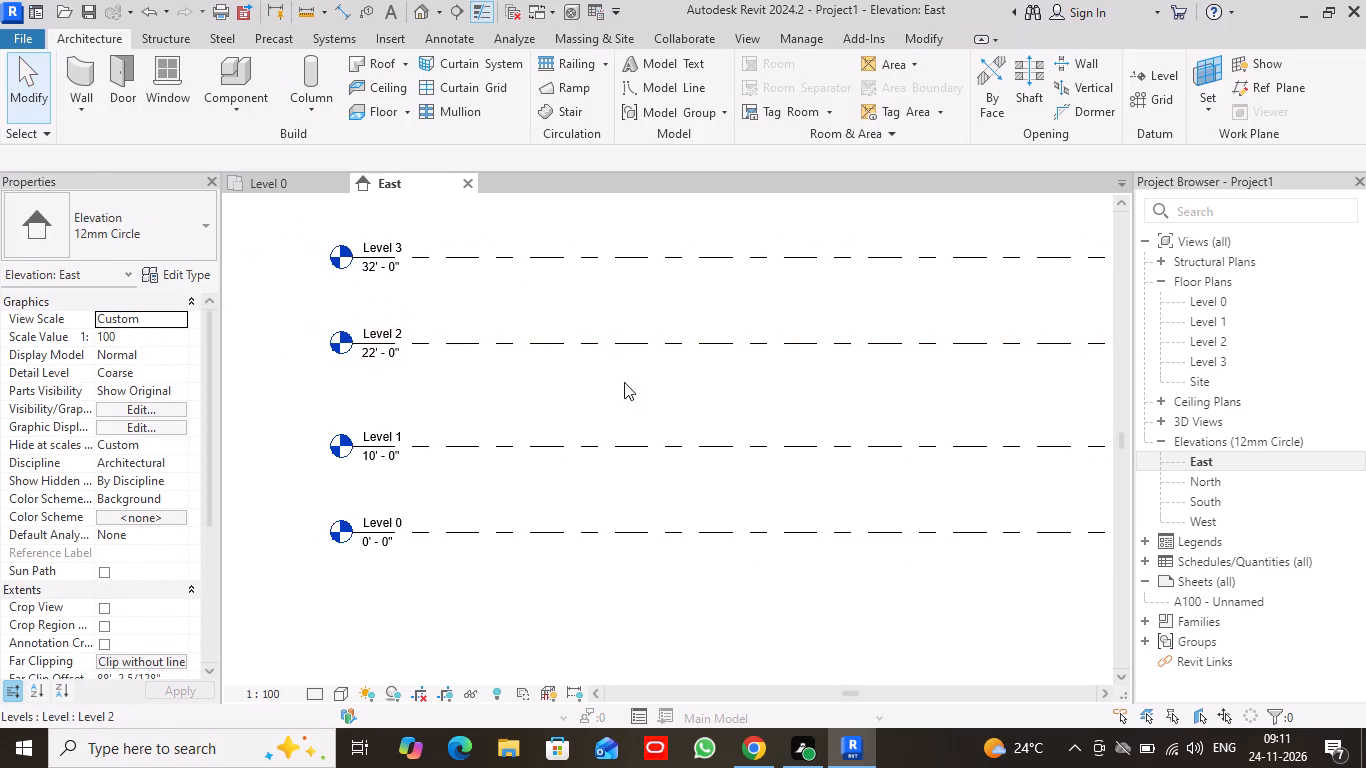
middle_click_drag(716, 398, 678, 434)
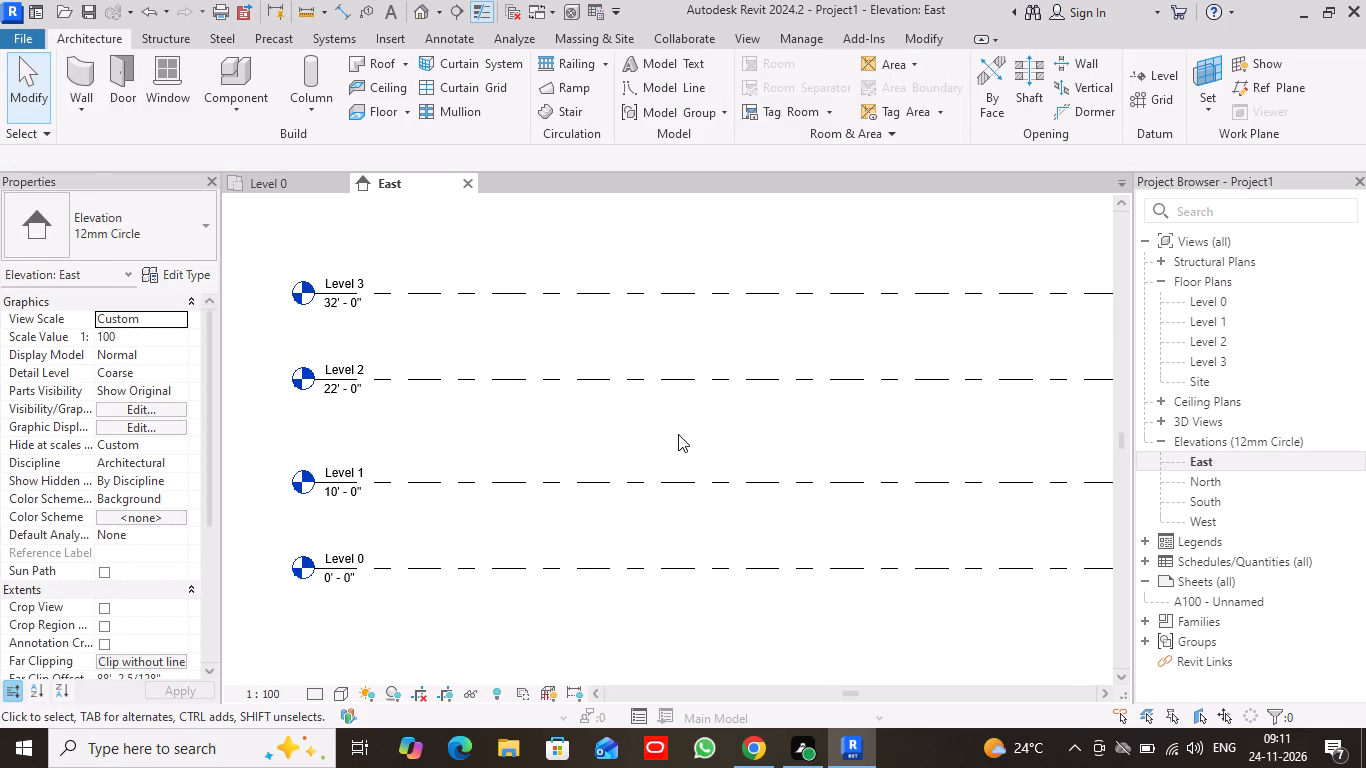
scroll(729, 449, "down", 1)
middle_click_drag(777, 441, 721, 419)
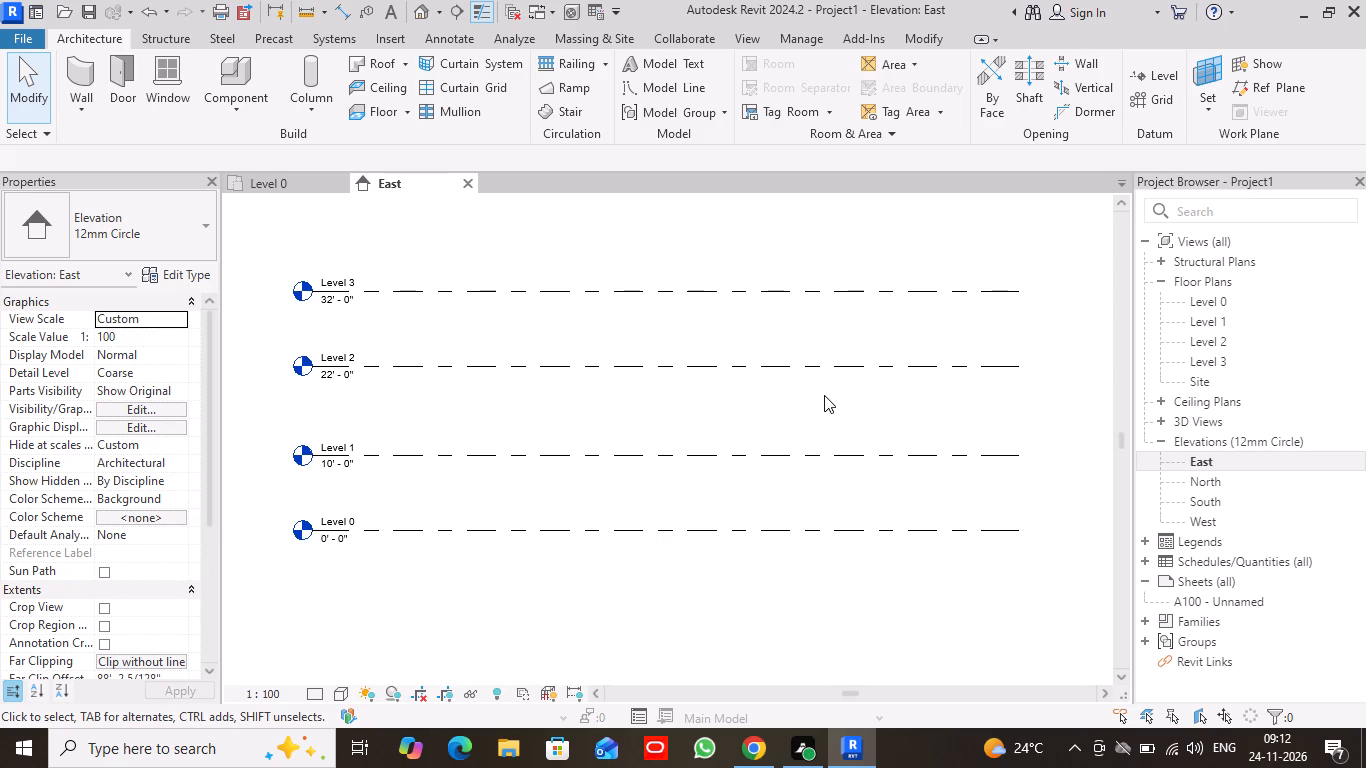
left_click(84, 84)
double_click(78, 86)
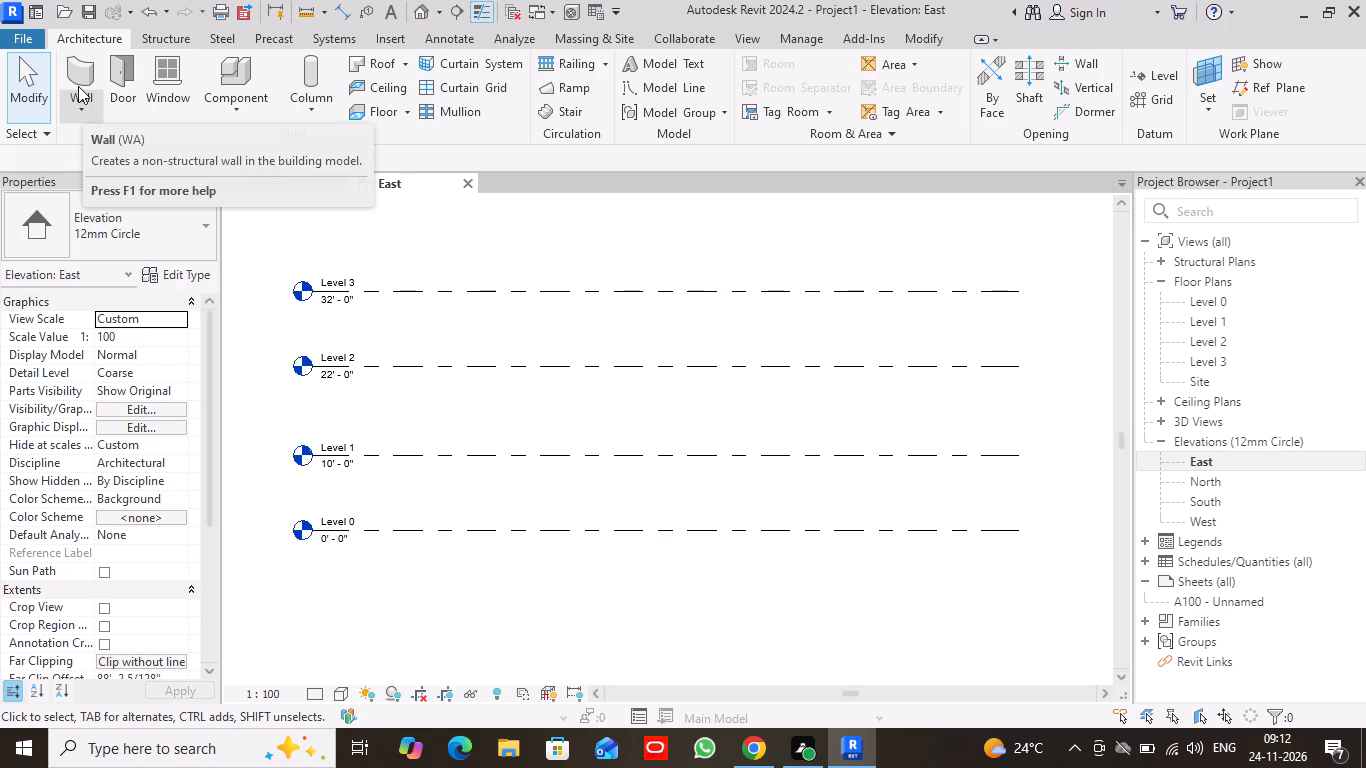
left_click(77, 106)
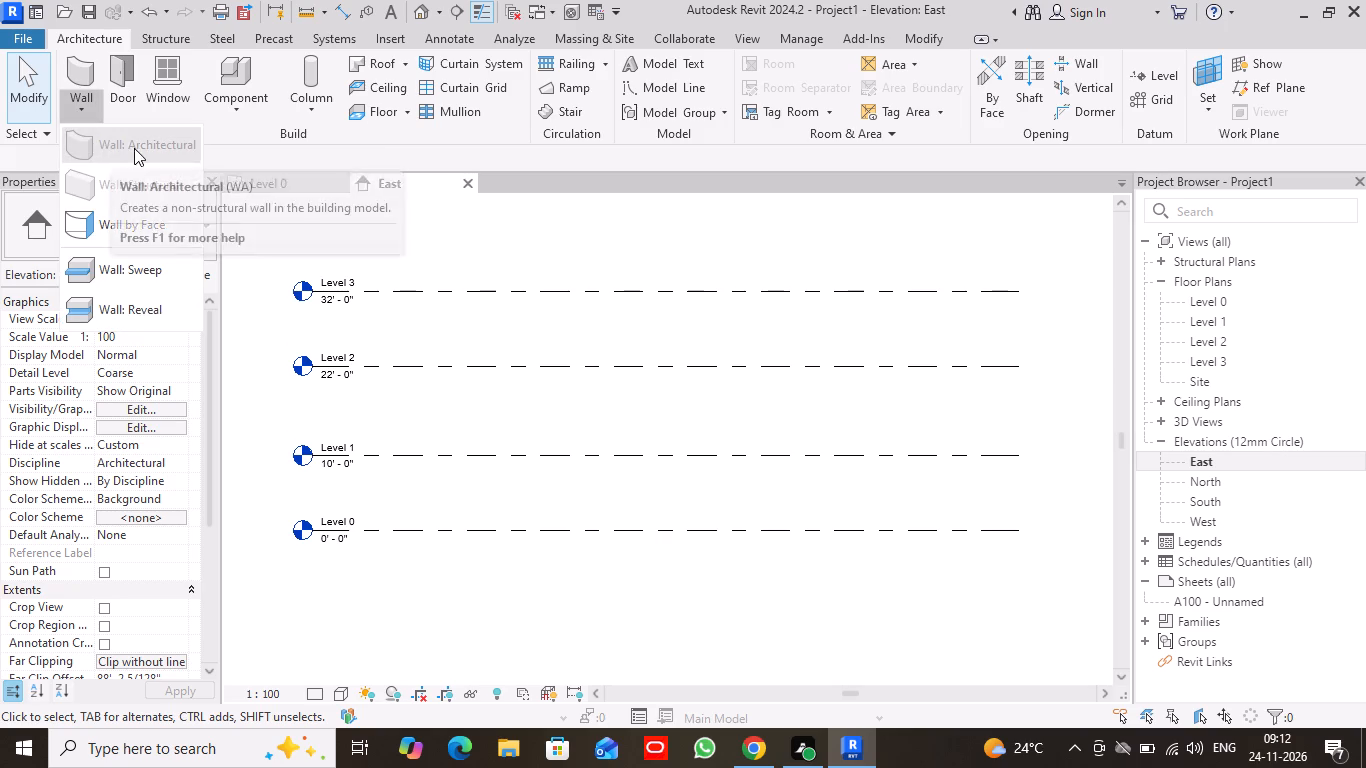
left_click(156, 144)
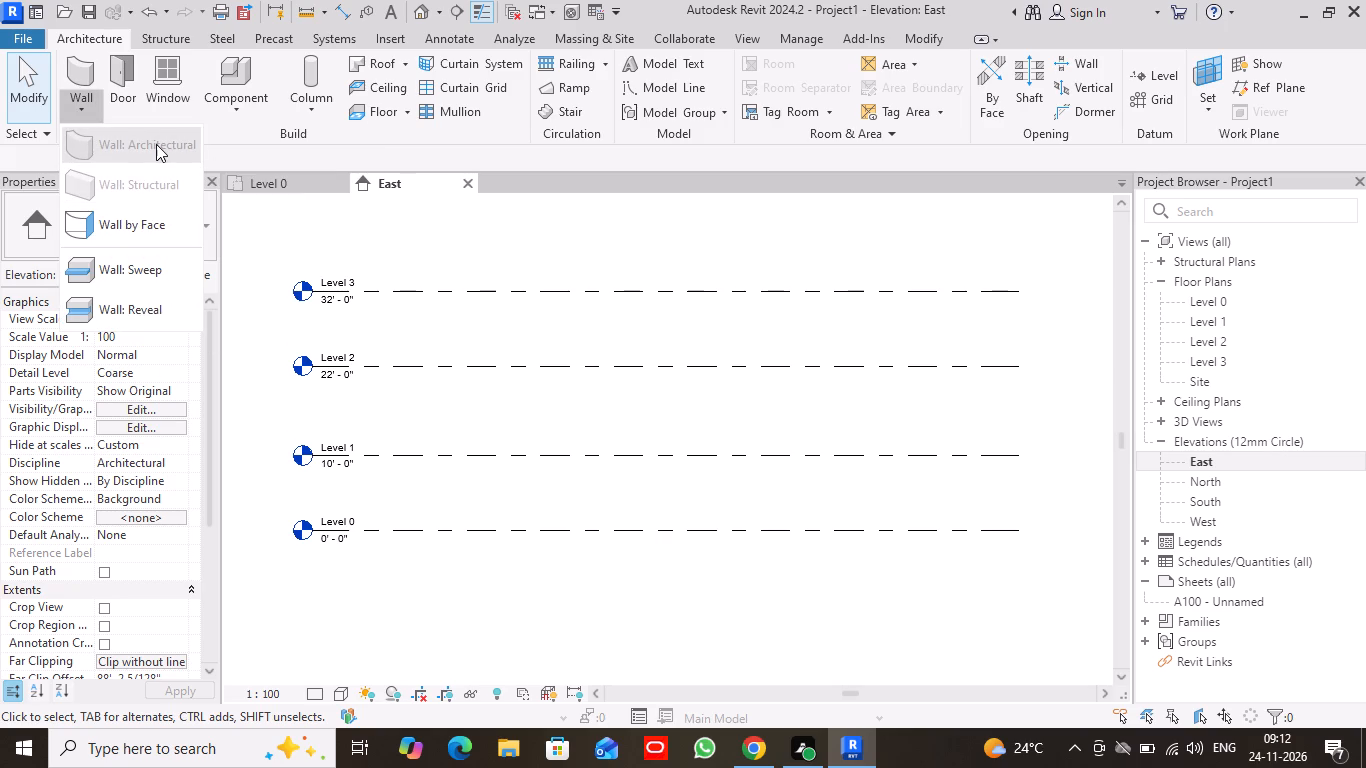
In the Level 0 floor plan, start a wall and duplicate its basic wall type under the name 9" wall.
left_click(306, 183)
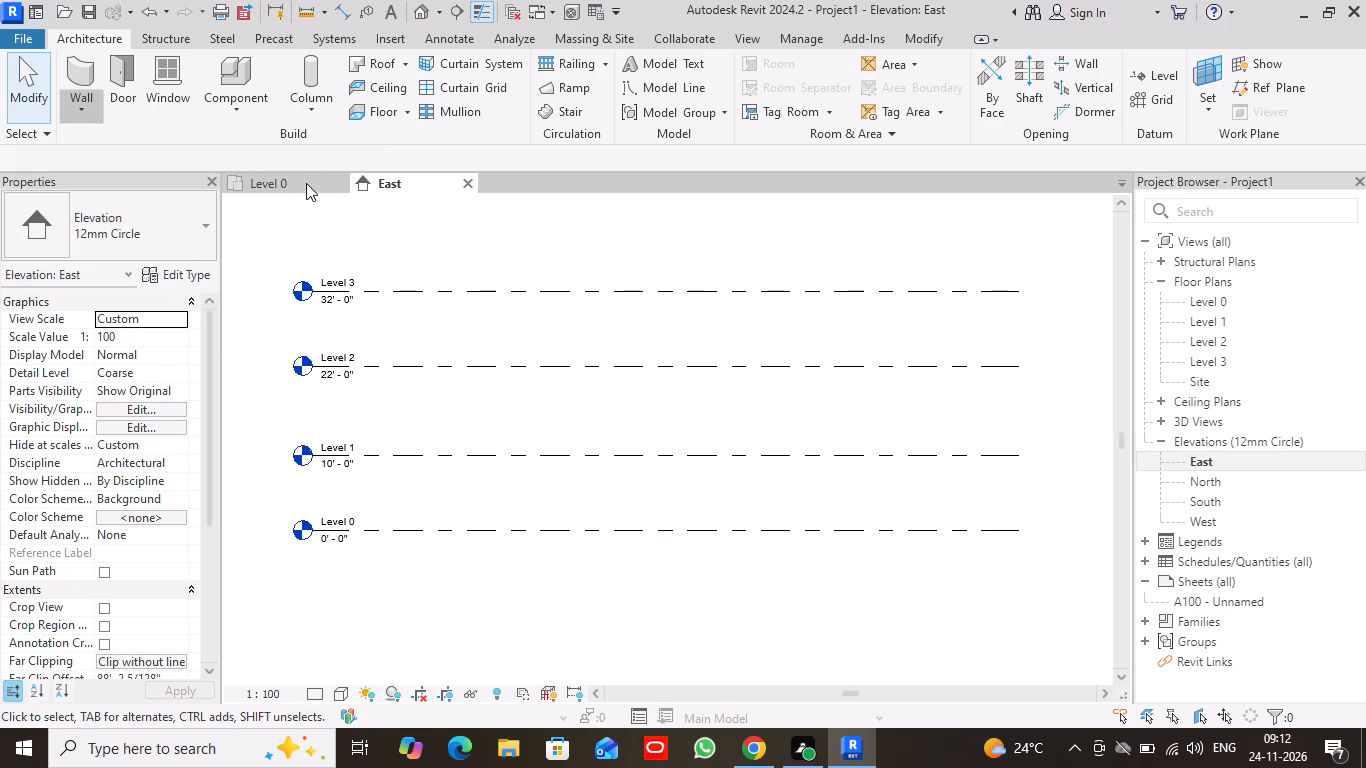
left_click(78, 73)
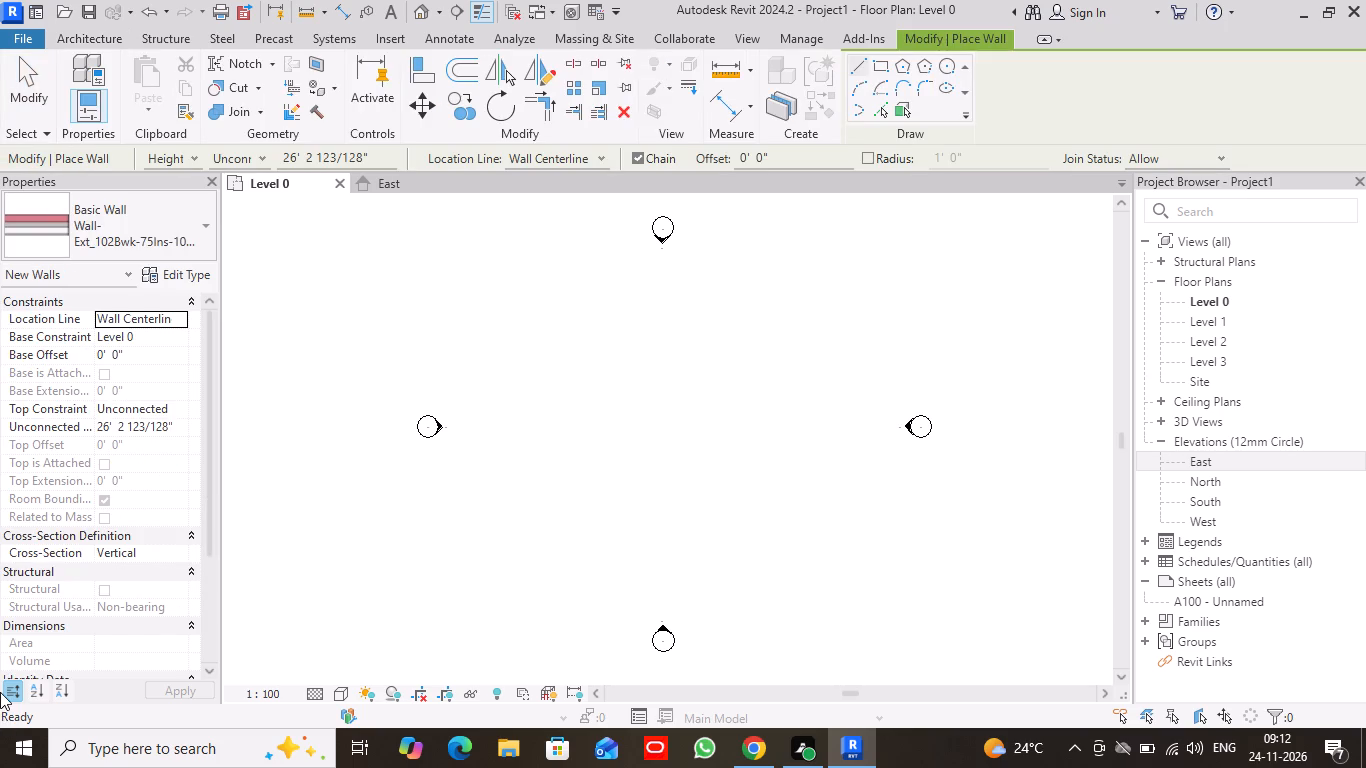
left_click(177, 271)
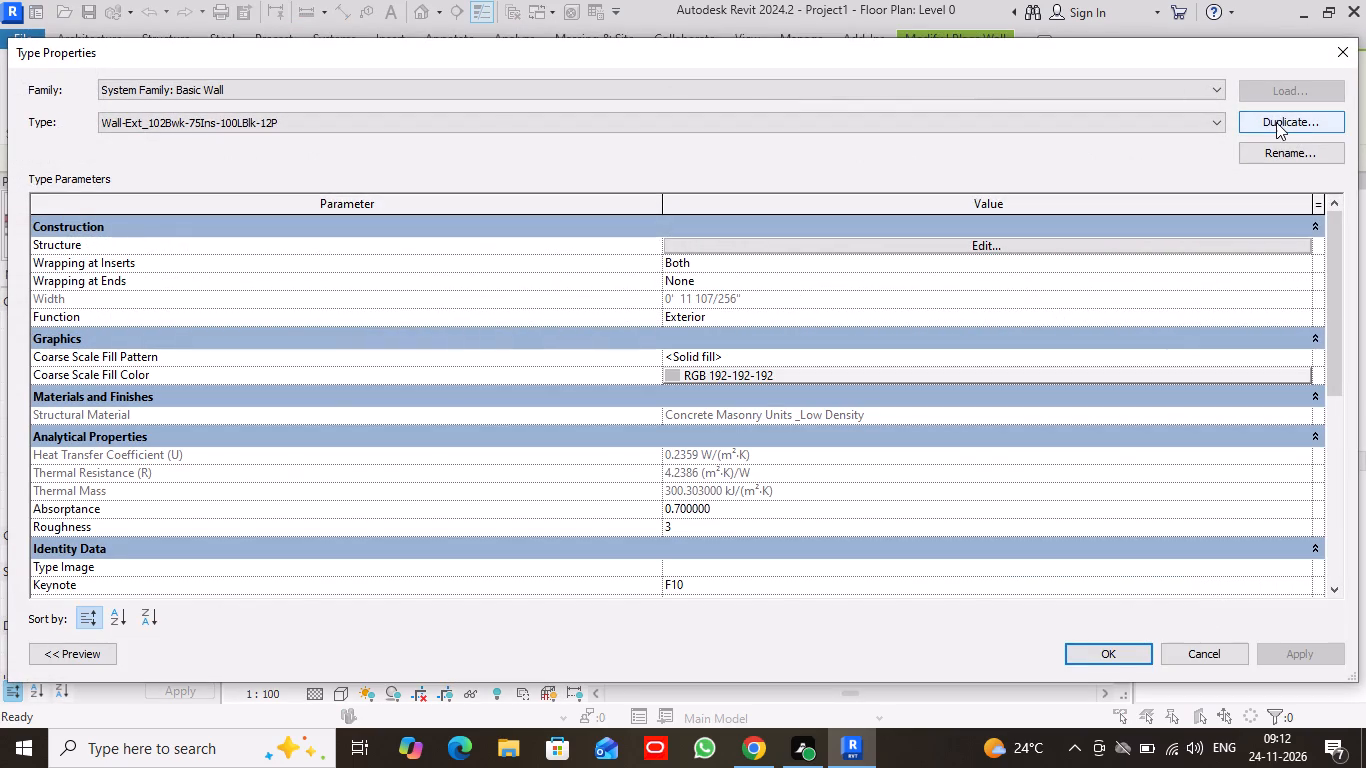
left_click(1276, 122)
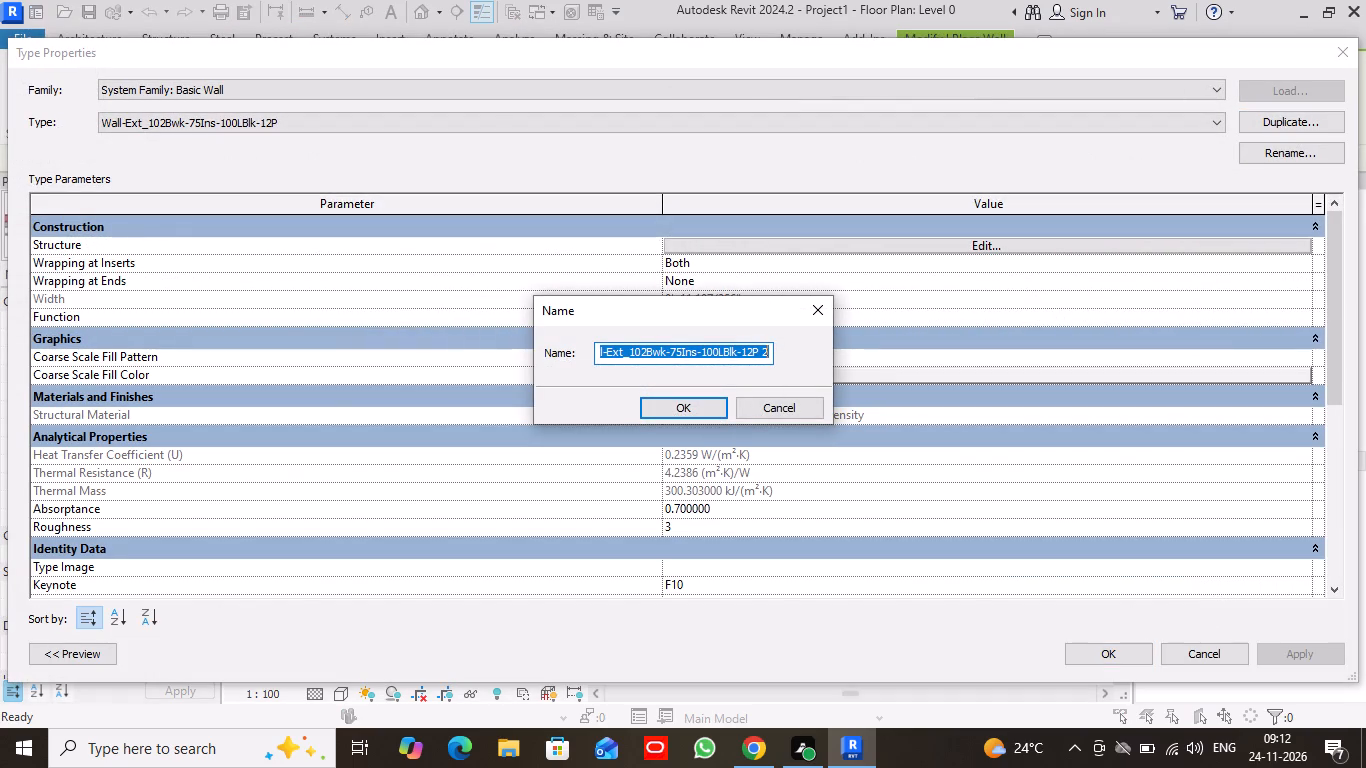
key("9")
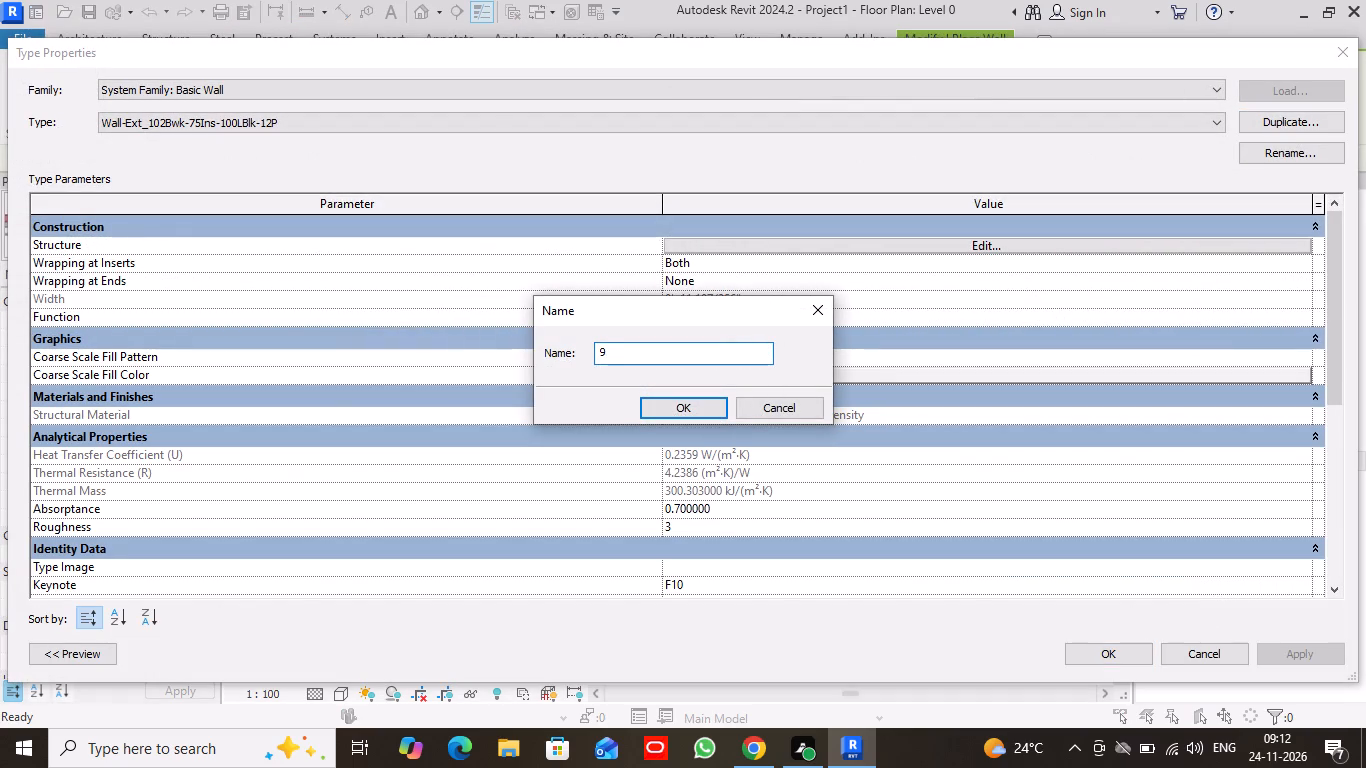
key("shift+quotedbl")
key("space")
type("wall")
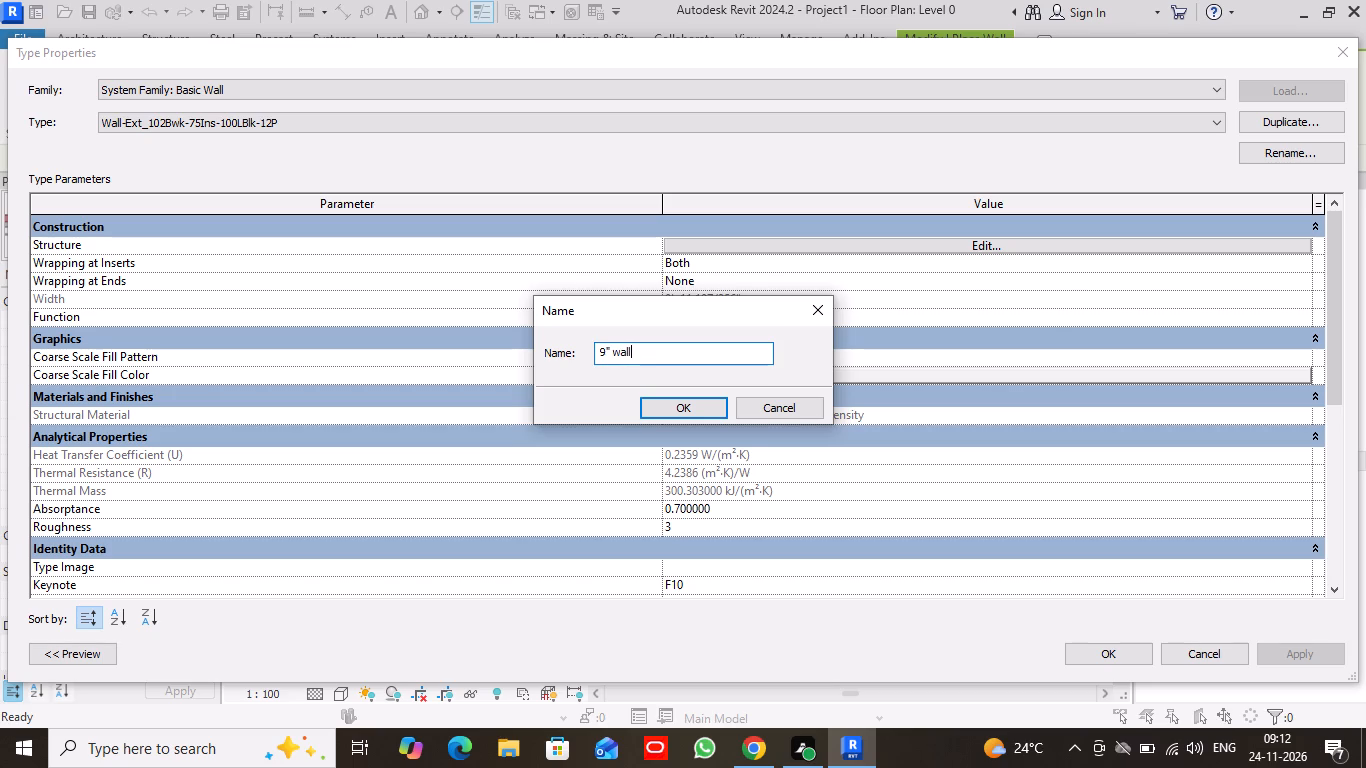
left_click(674, 401)
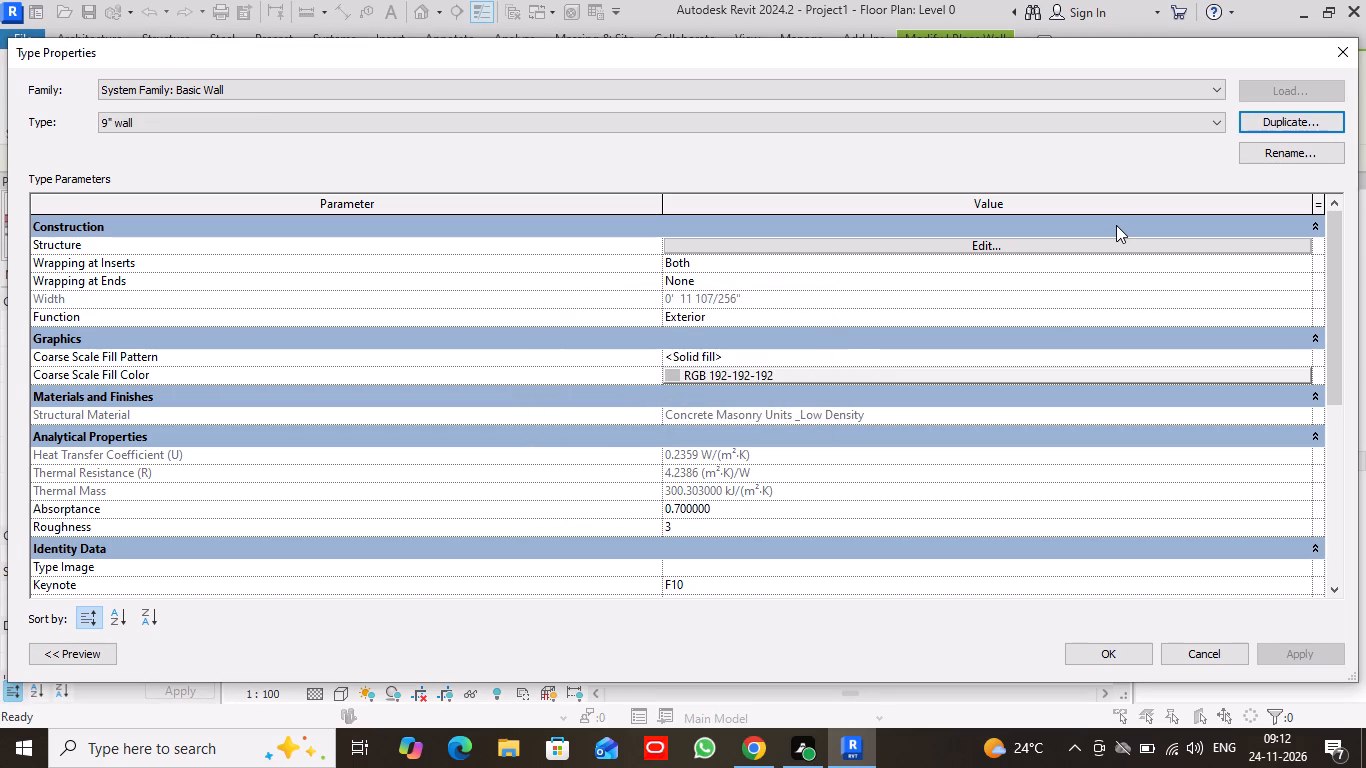
Delete the brick finish, thermal/air and plaster finish layers from the 9" wall type's structure.
left_click(1005, 242)
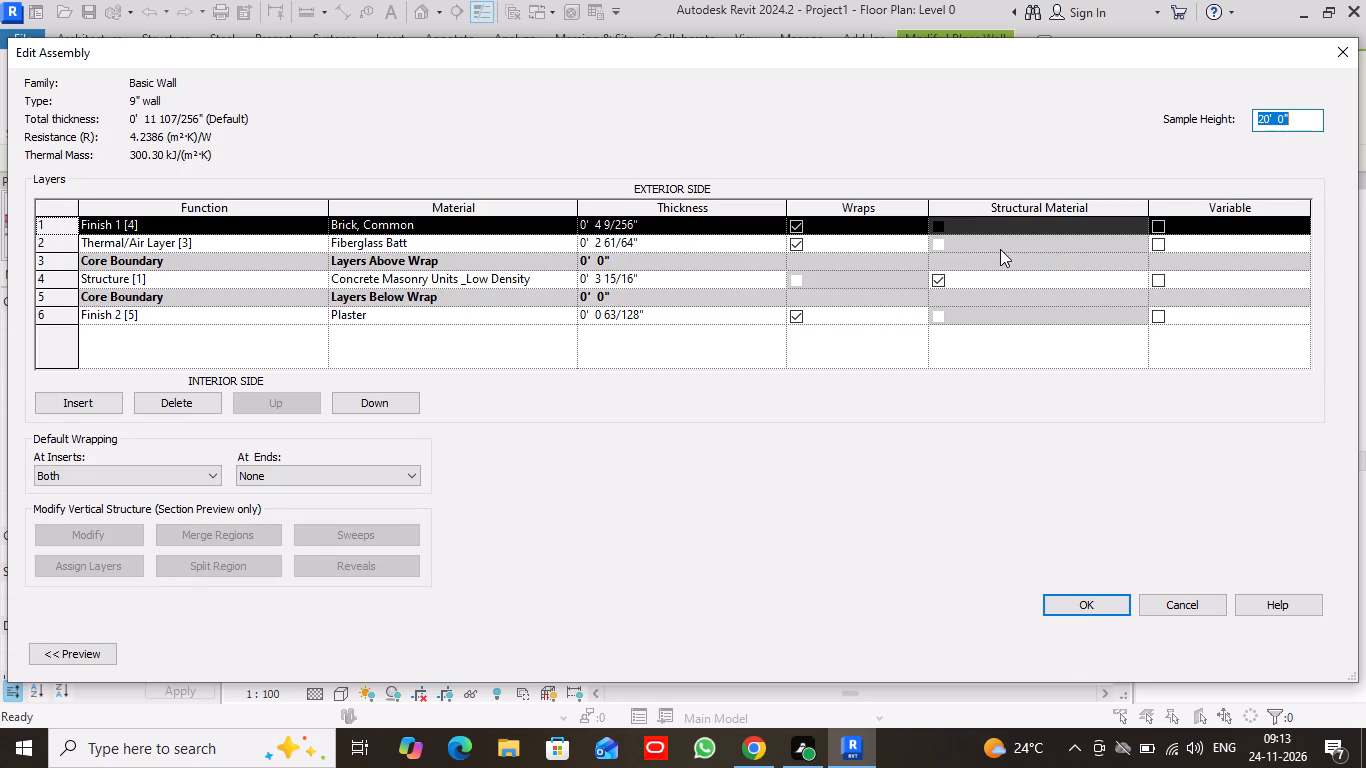
left_click(188, 406)
left_click(188, 405)
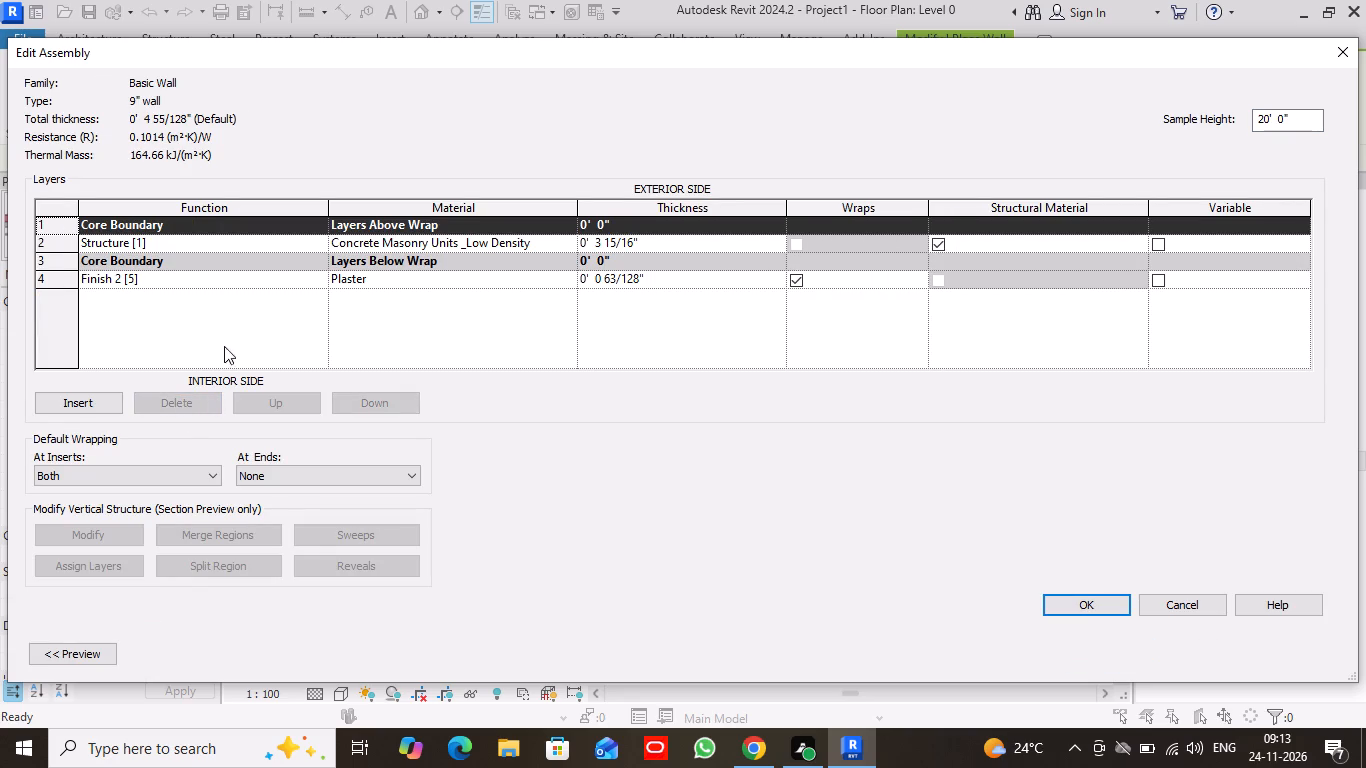
left_click(256, 278)
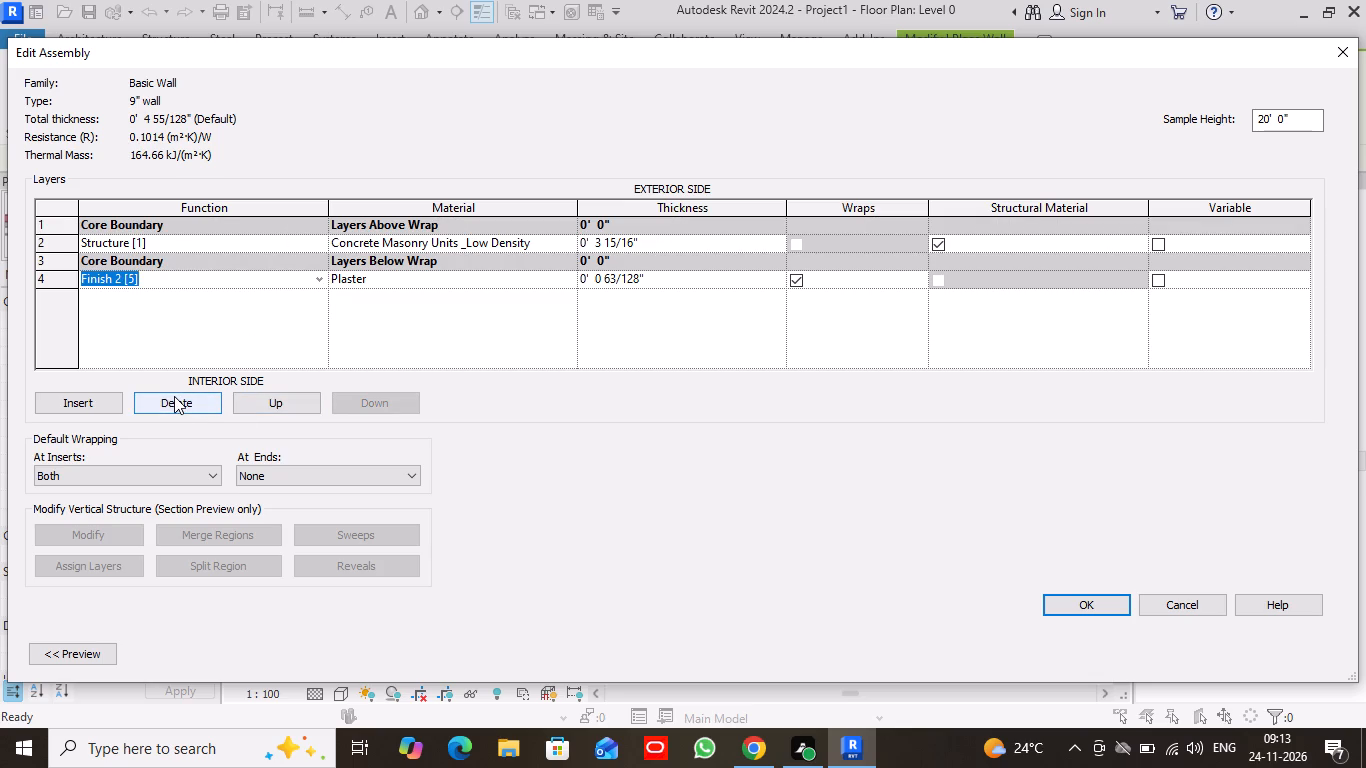
left_click(174, 396)
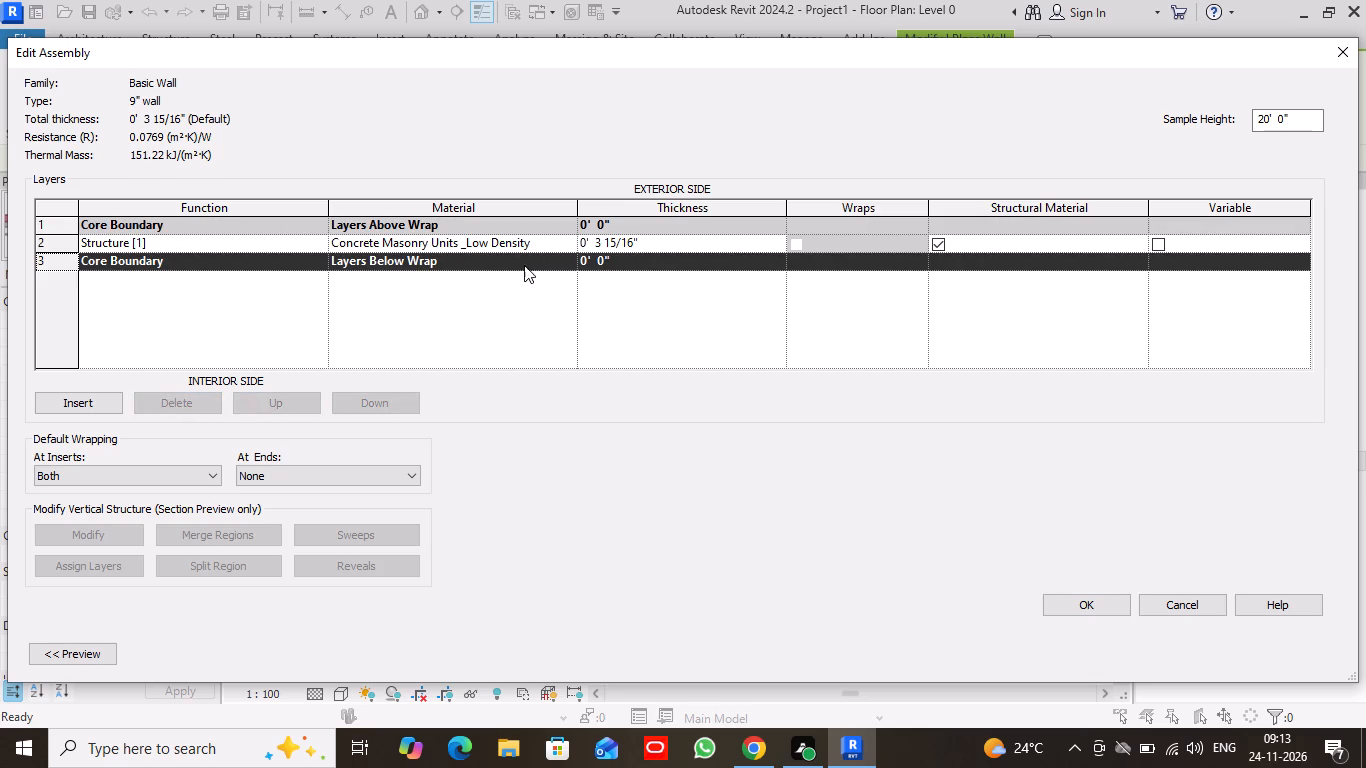
Set the thickness of the remaining concrete masonry structure layer to 9" and accept the wall type's properties.
left_click(690, 240)
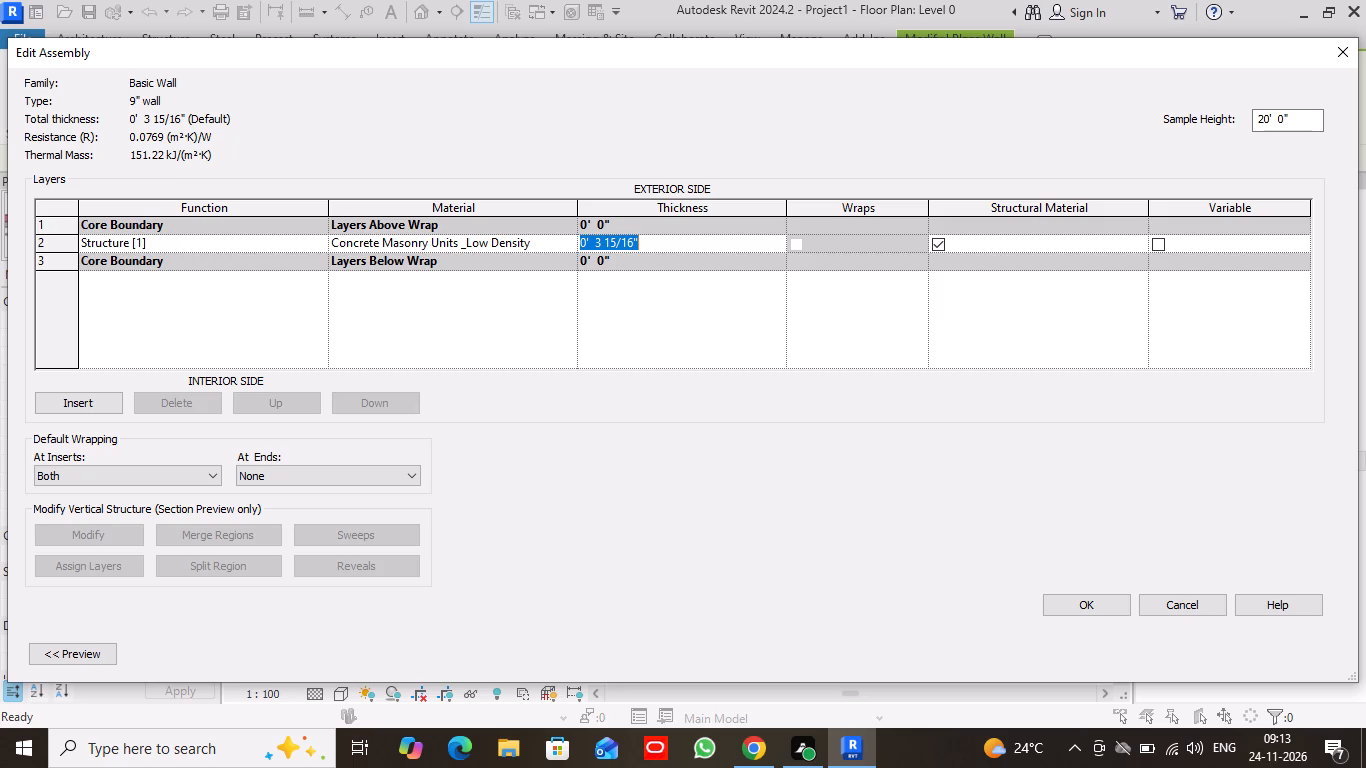
type("9\"")
key("Return")
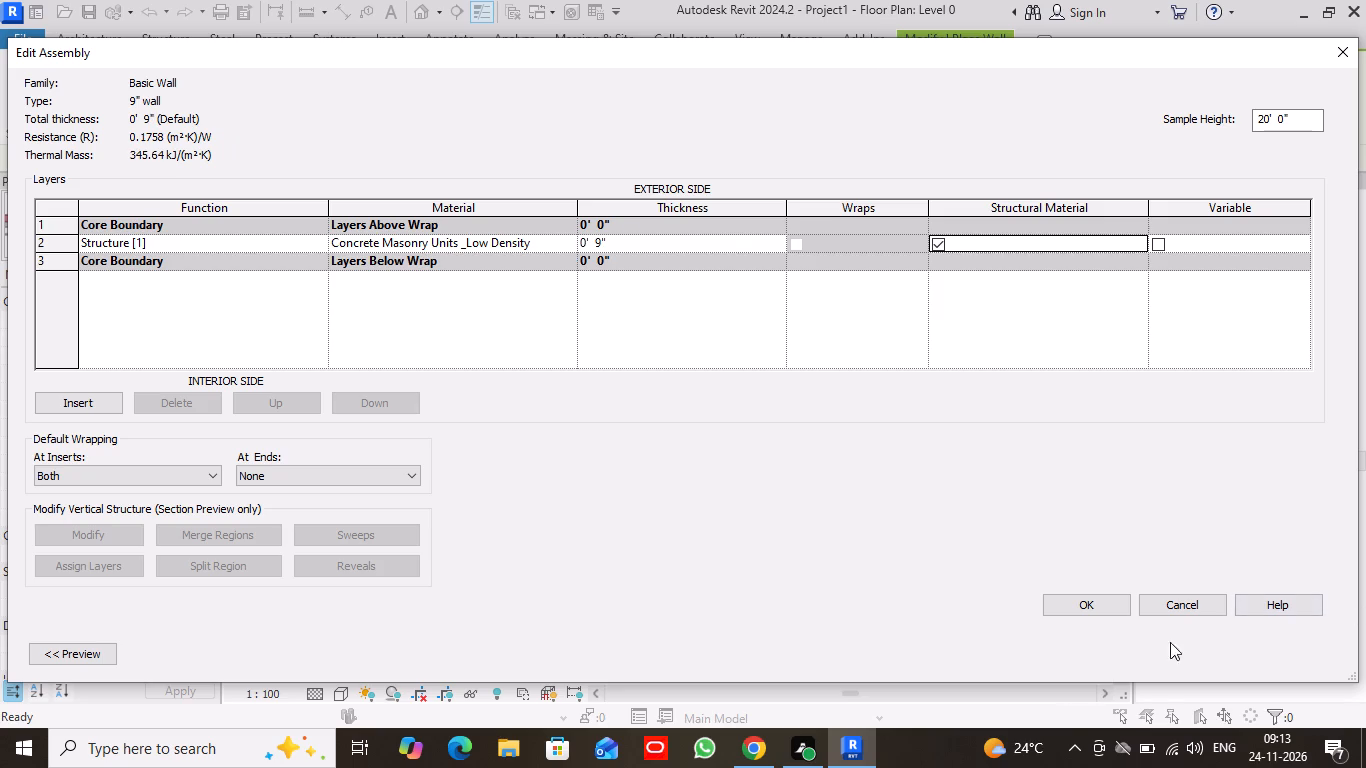
left_click(1082, 610)
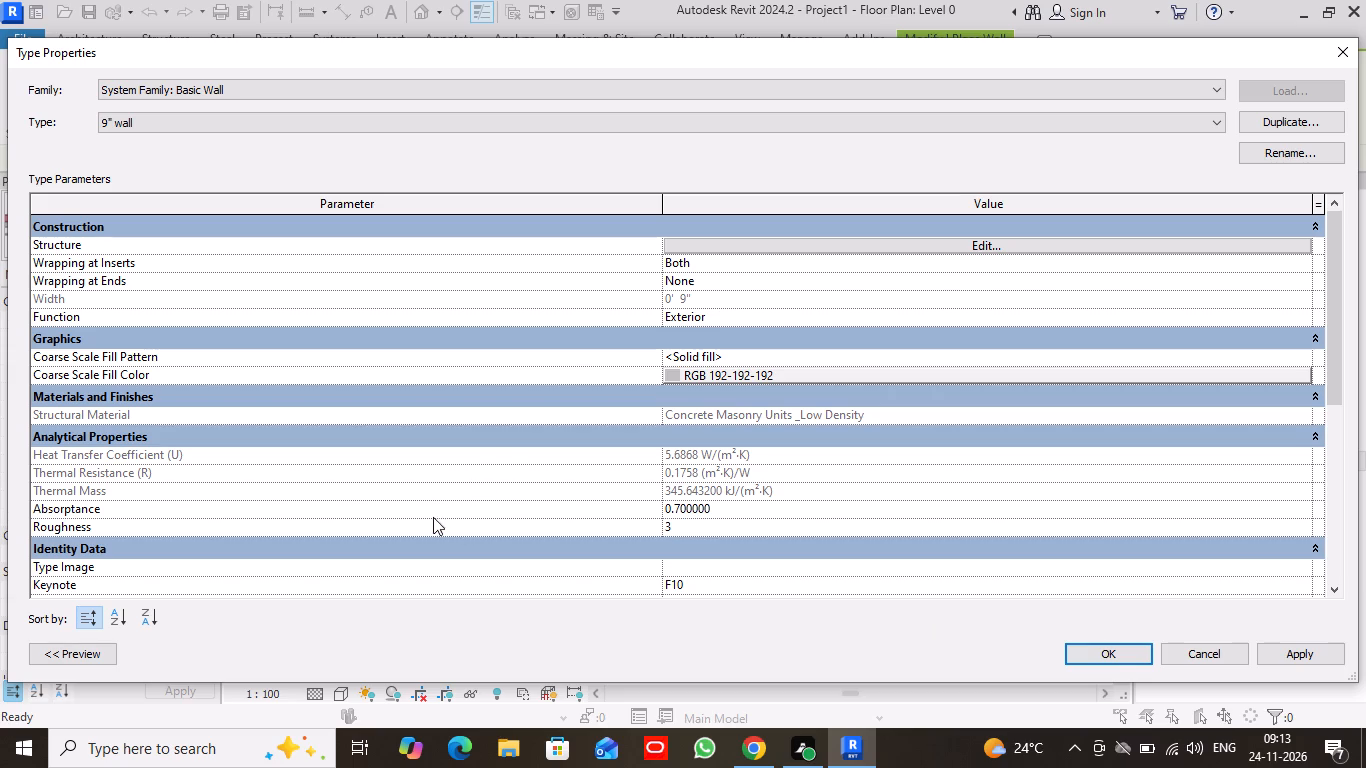
left_click(1109, 649)
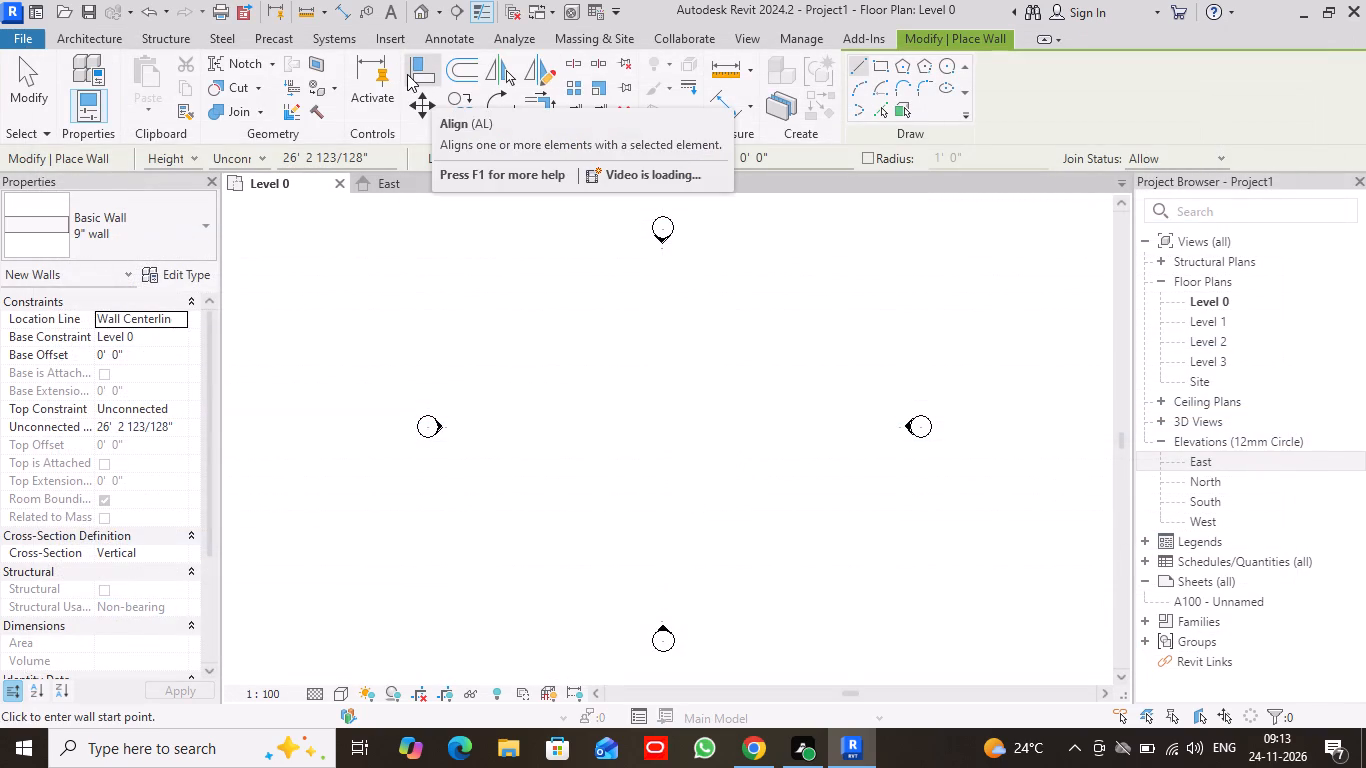
Start a wall and duplicate the 9" wall type under the name 4.5" wall.
left_click(98, 37)
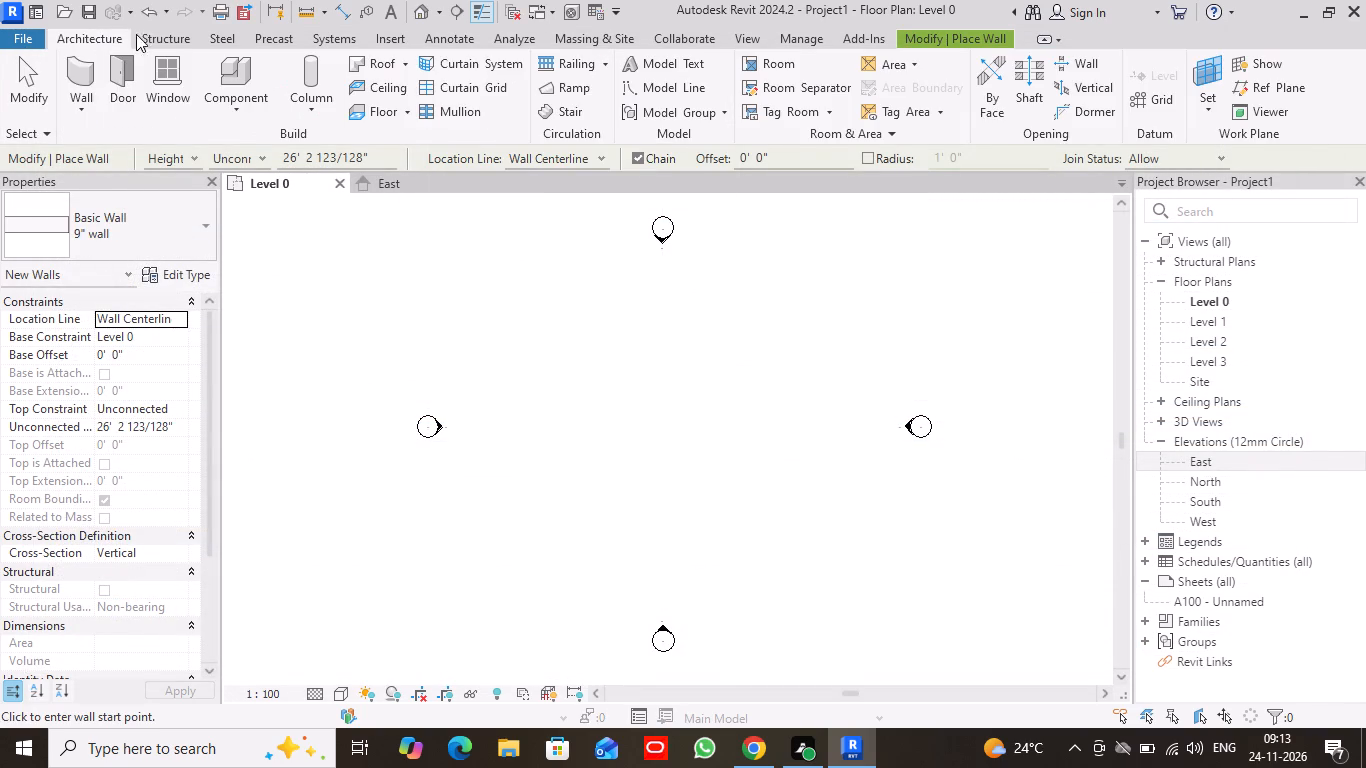
left_click(81, 86)
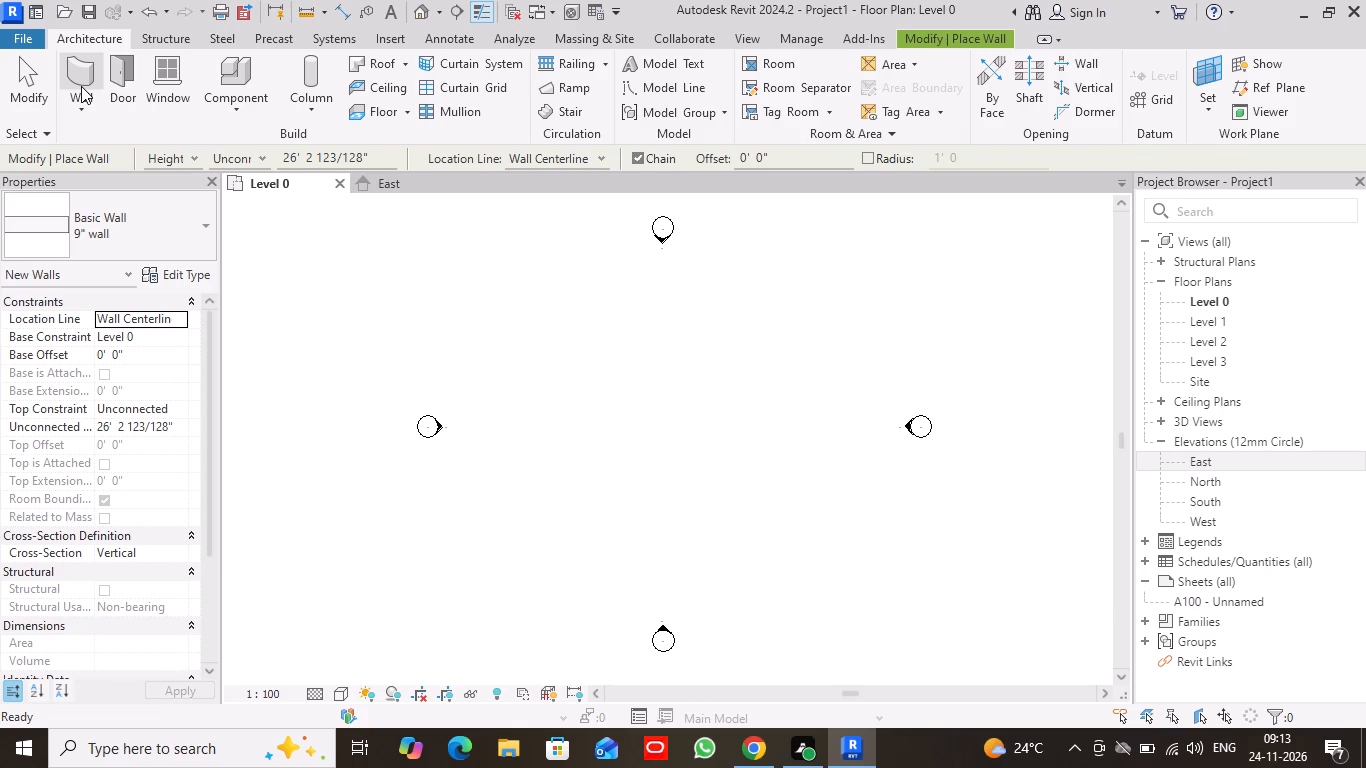
left_click(172, 269)
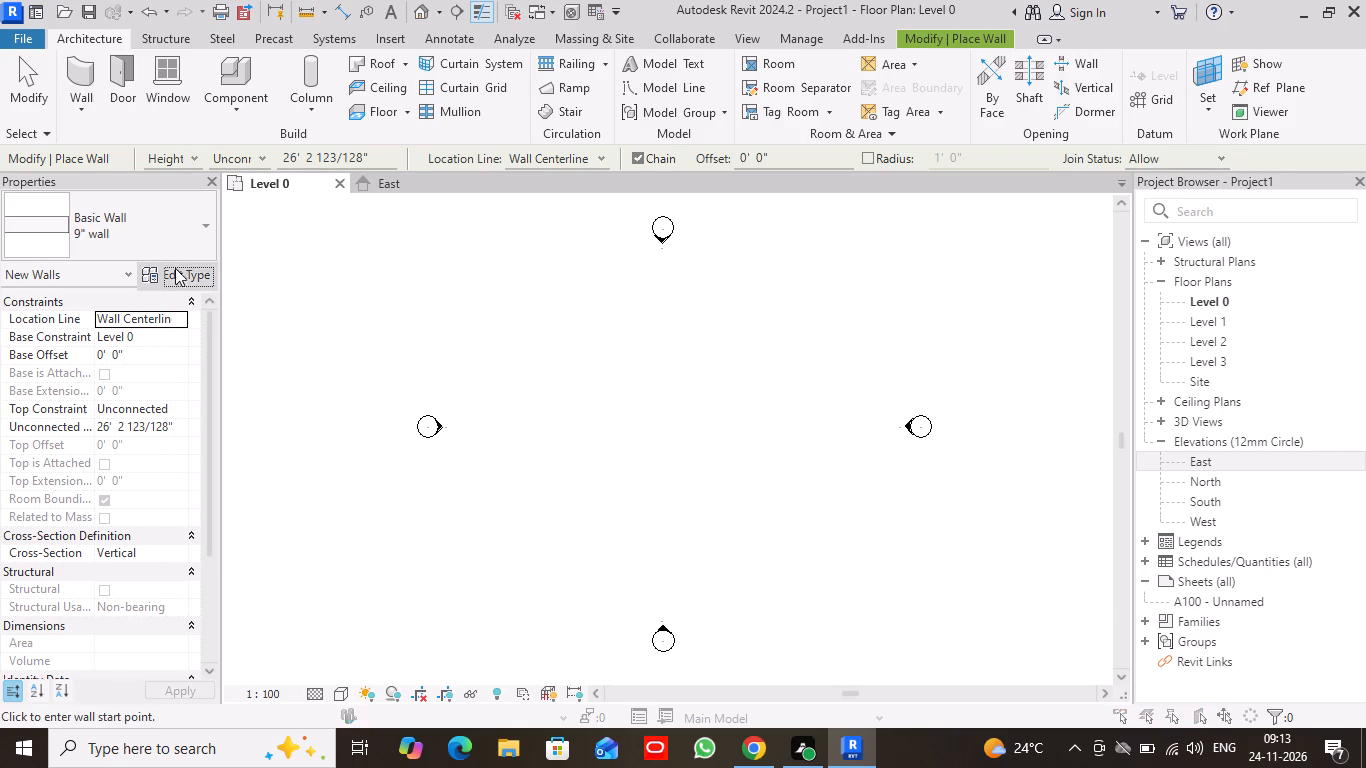
left_click(1274, 117)
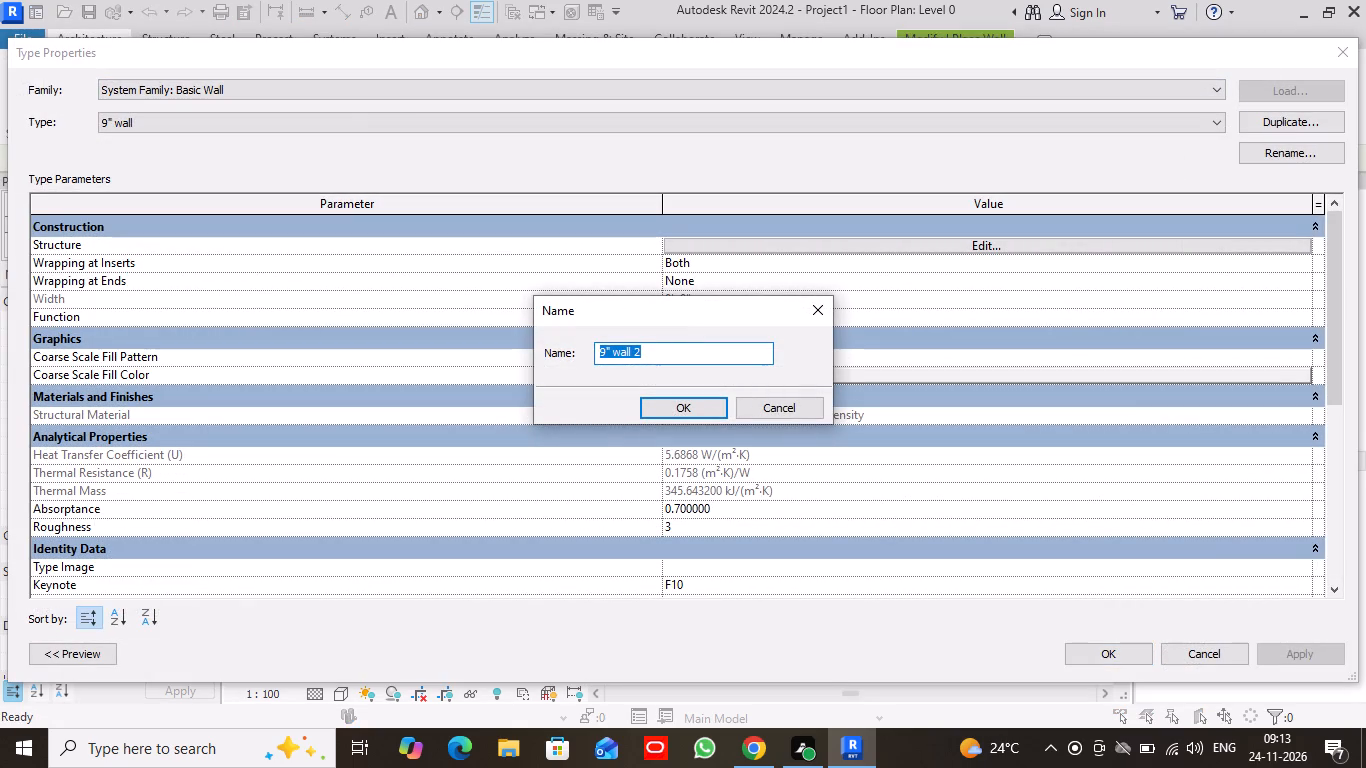
key("4")
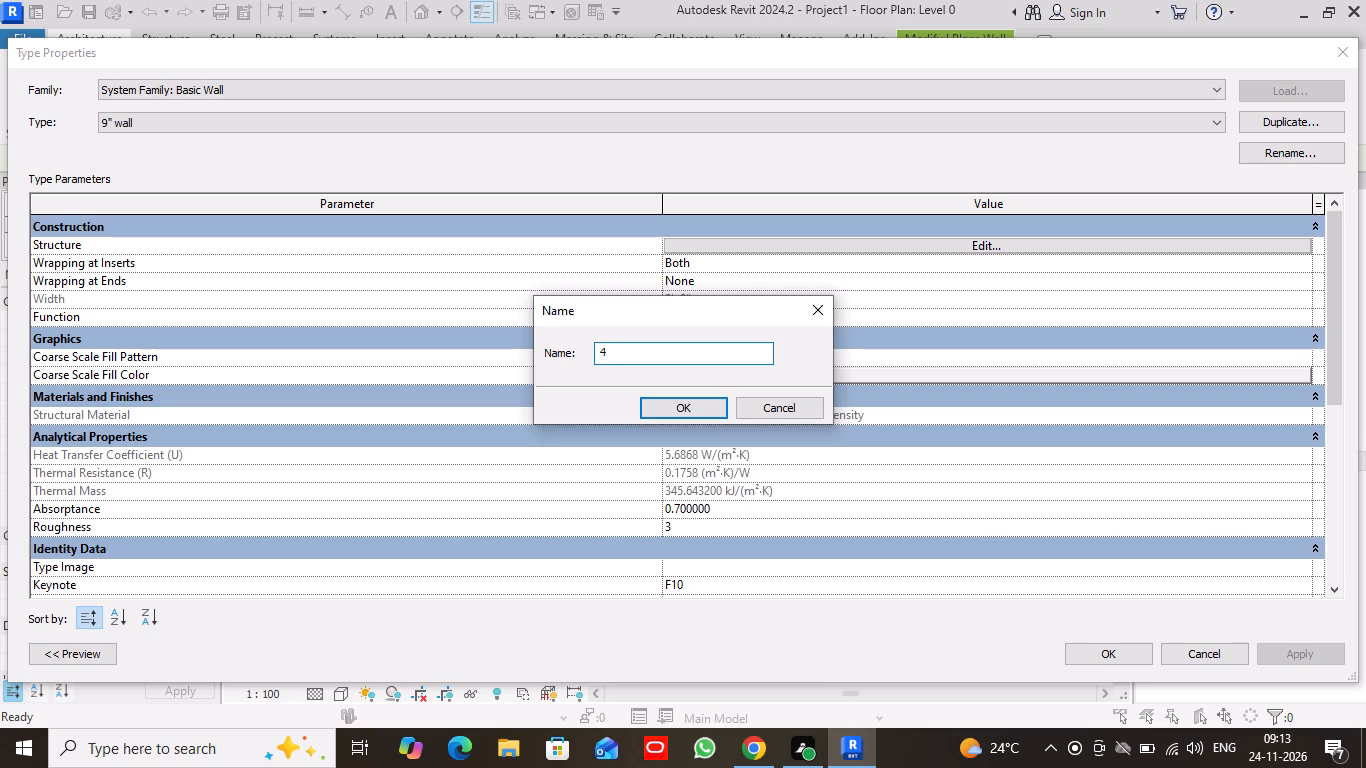
type(".4")
key("BackSpace")
key("5")
type("\"")
key("space")
type("wall")
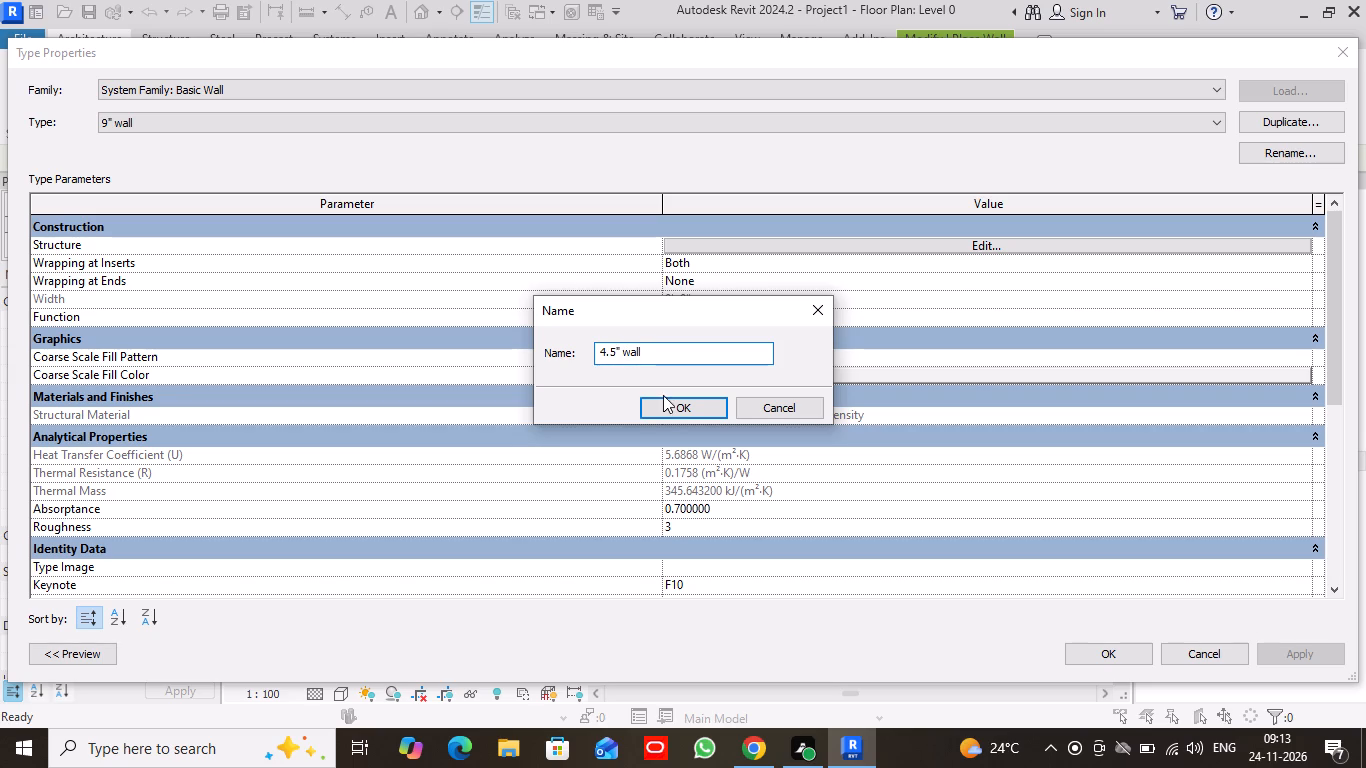
left_click(665, 400)
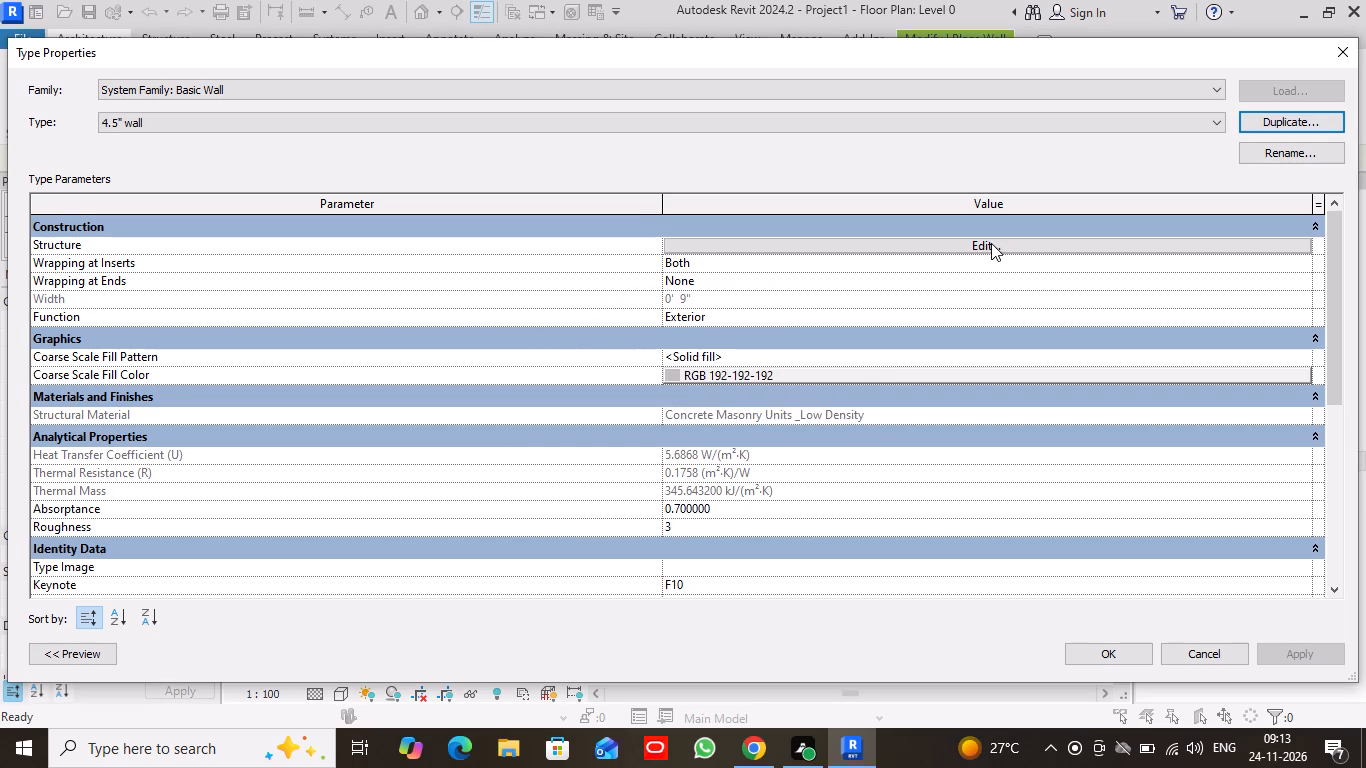
Set the concrete masonry structure layer of the 4.5" wall type to 4.5" thick and accept the type's properties.
left_click(995, 240)
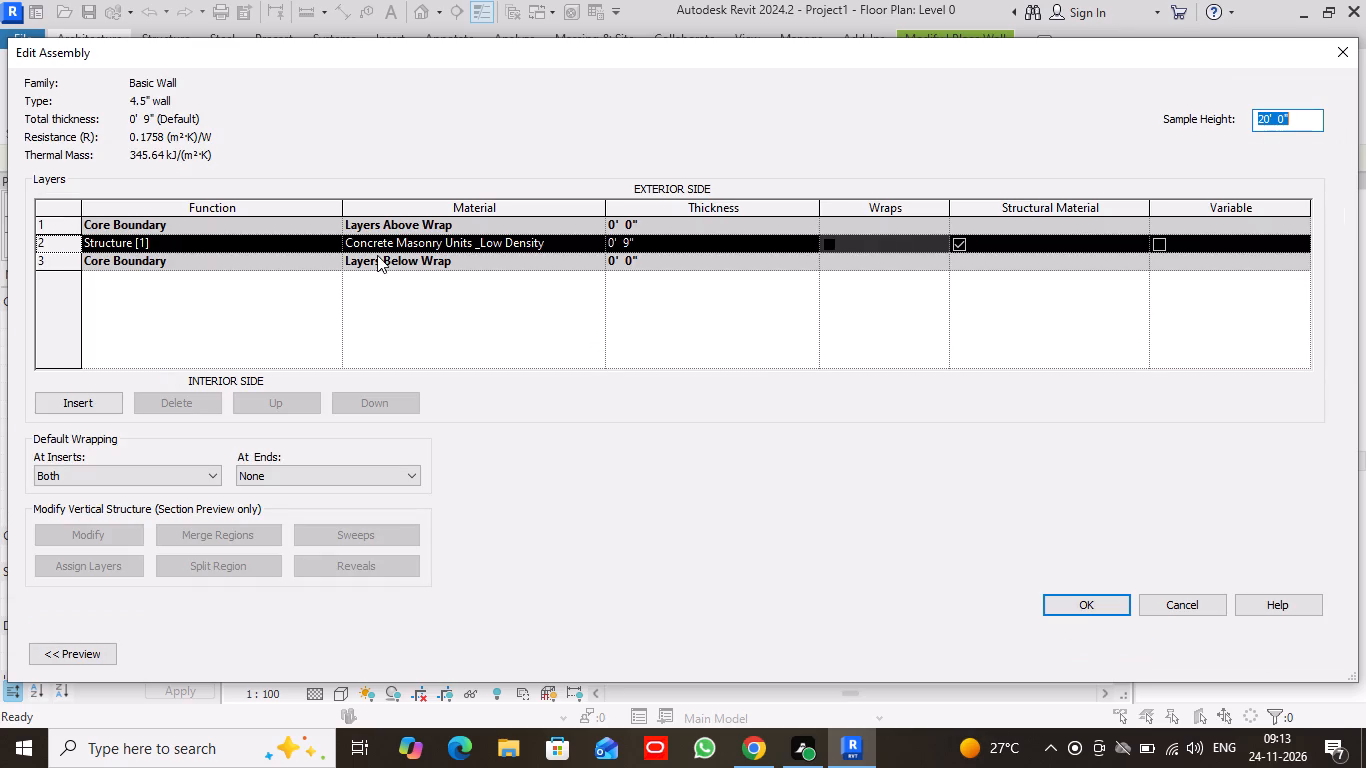
left_click(745, 243)
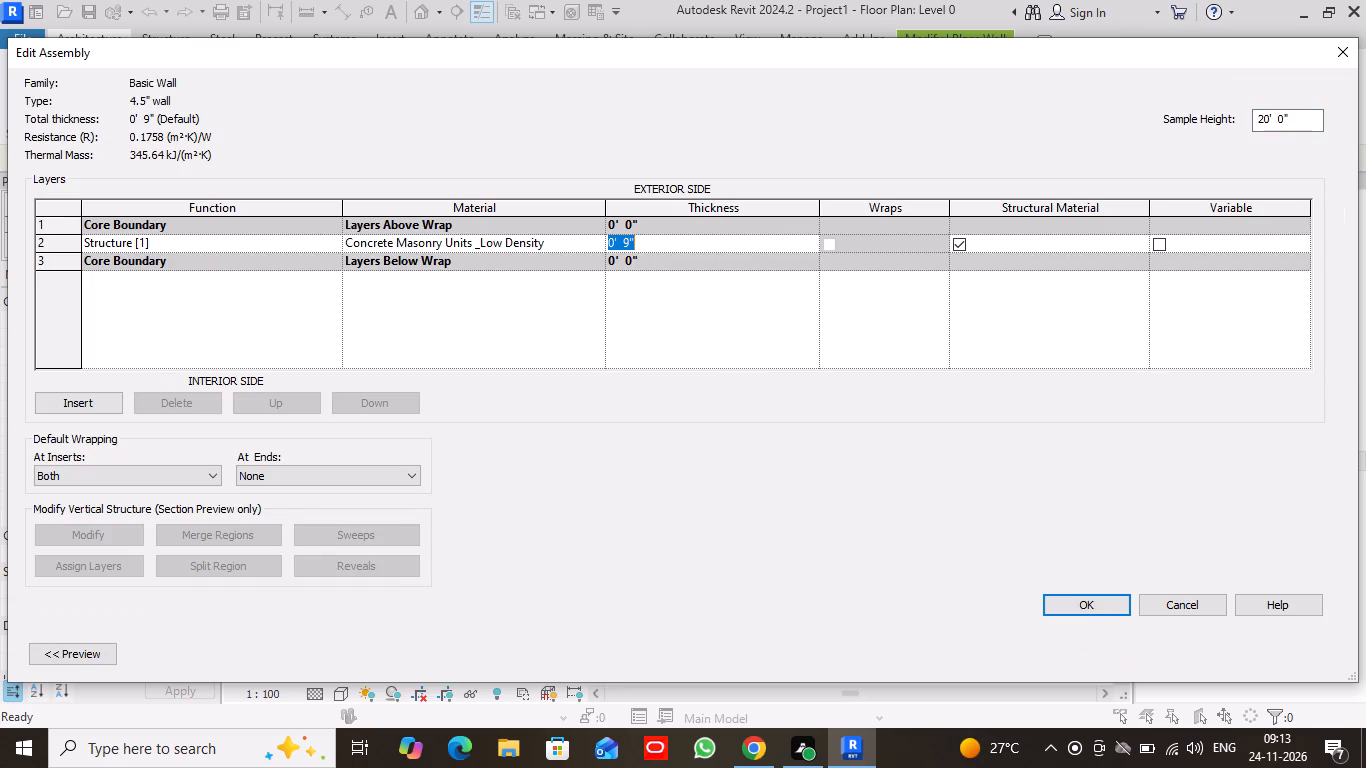
key("4")
type(".5")
key("shift+quotedbl")
key("Return")
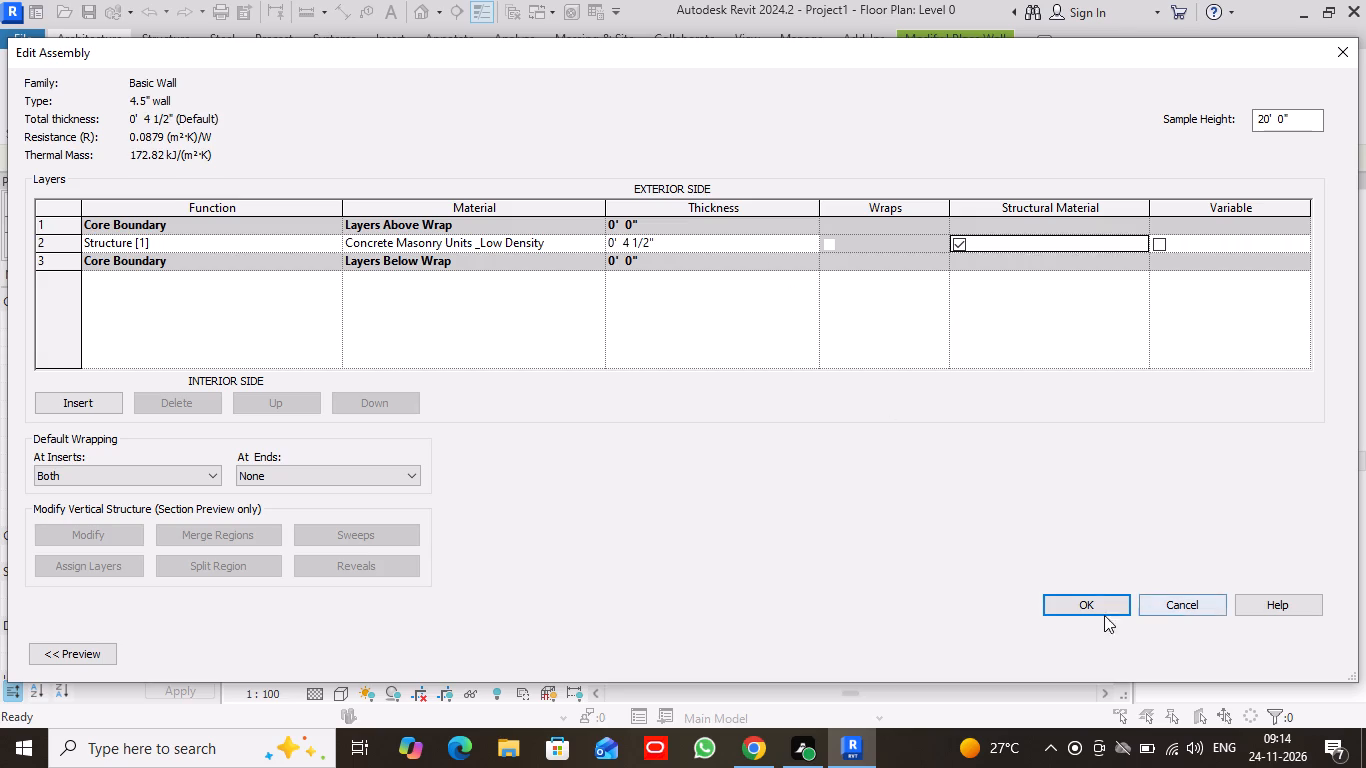
left_click(1071, 598)
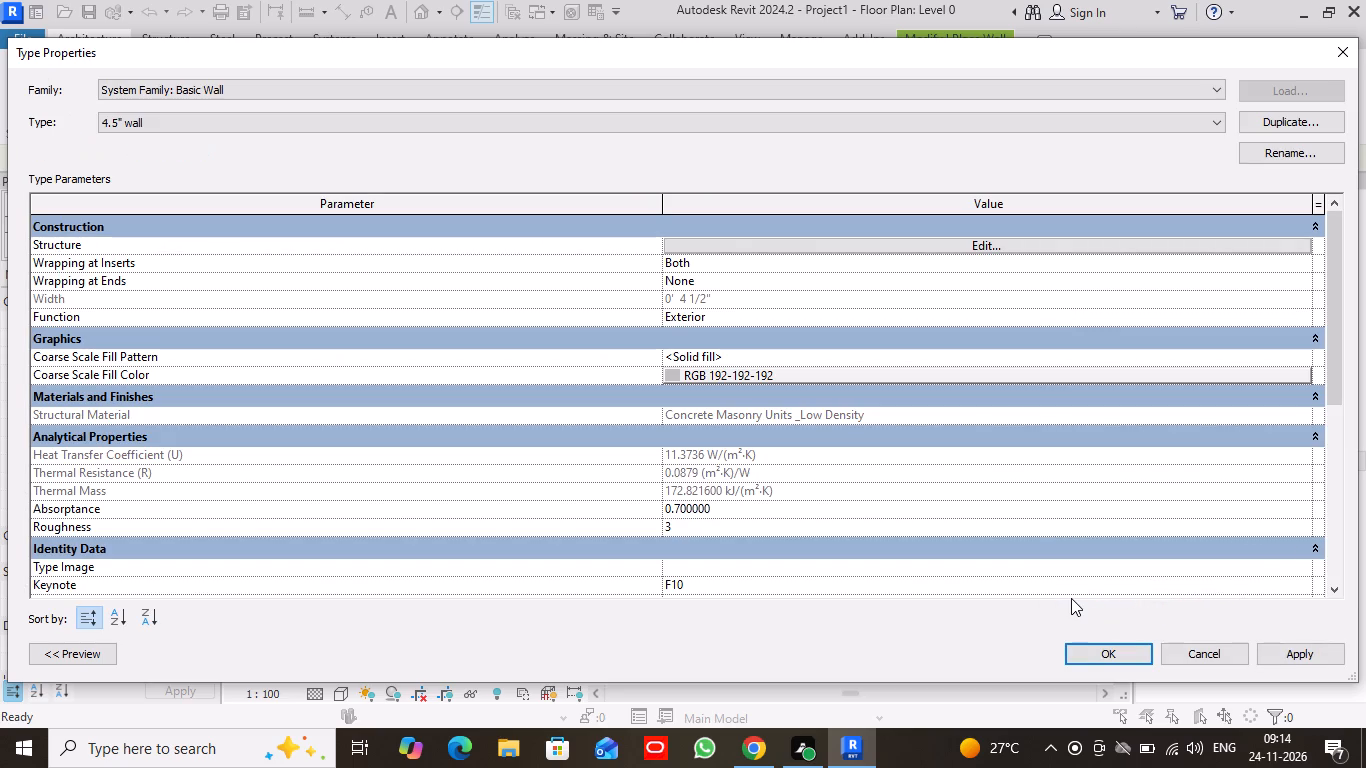
left_click(1119, 654)
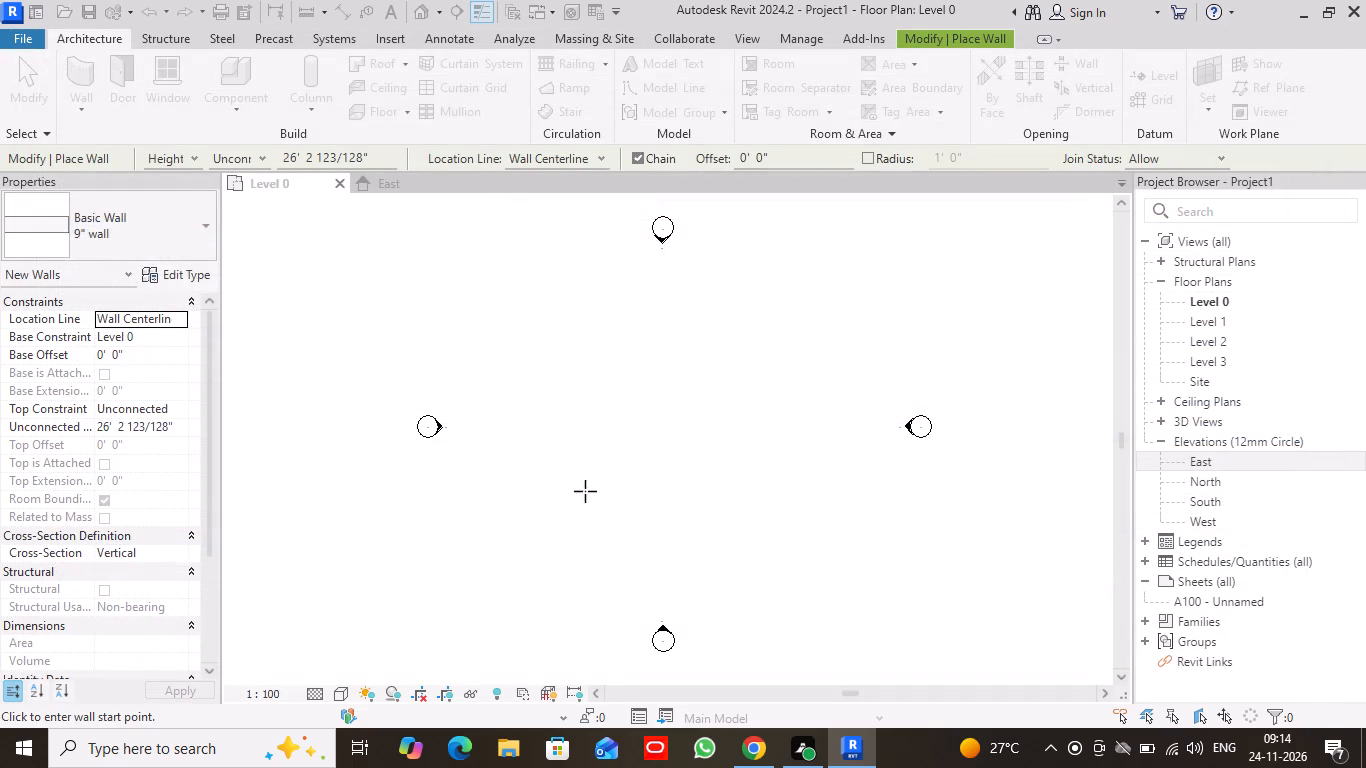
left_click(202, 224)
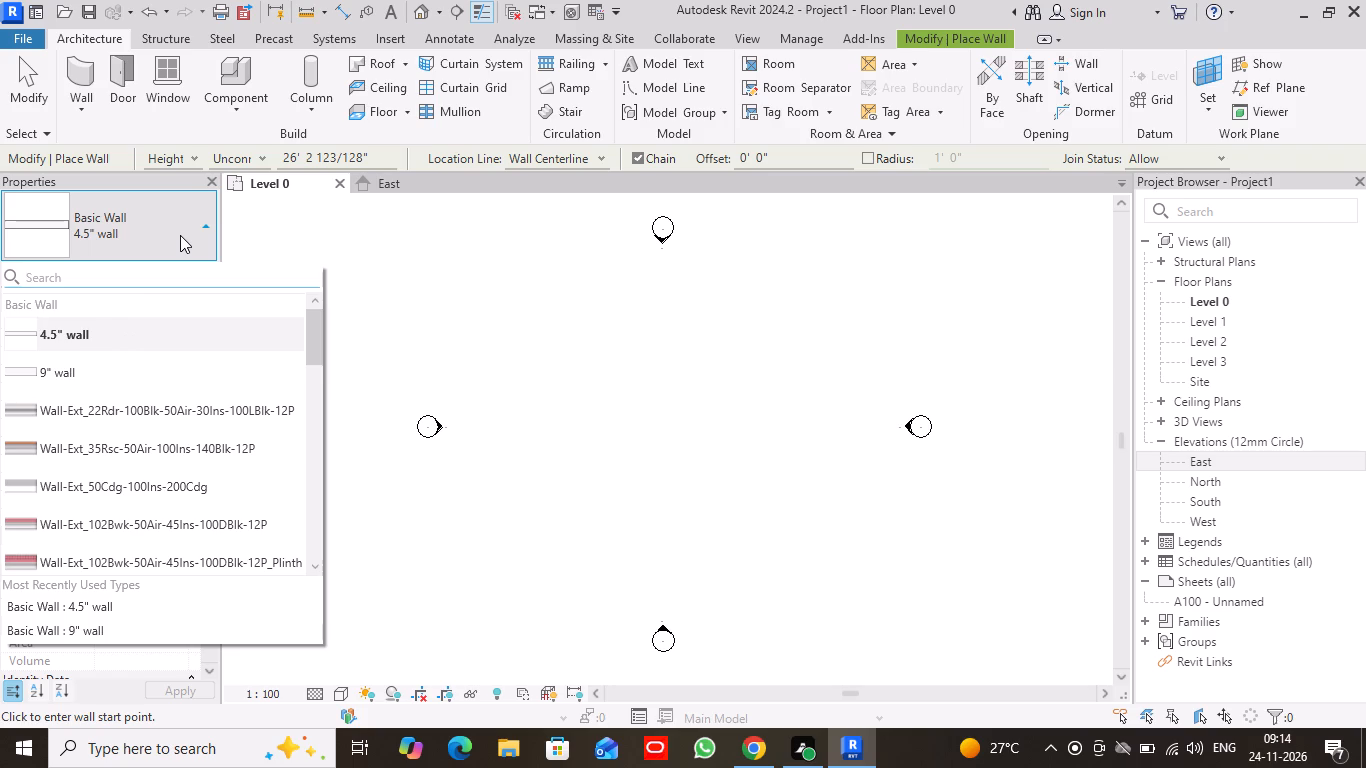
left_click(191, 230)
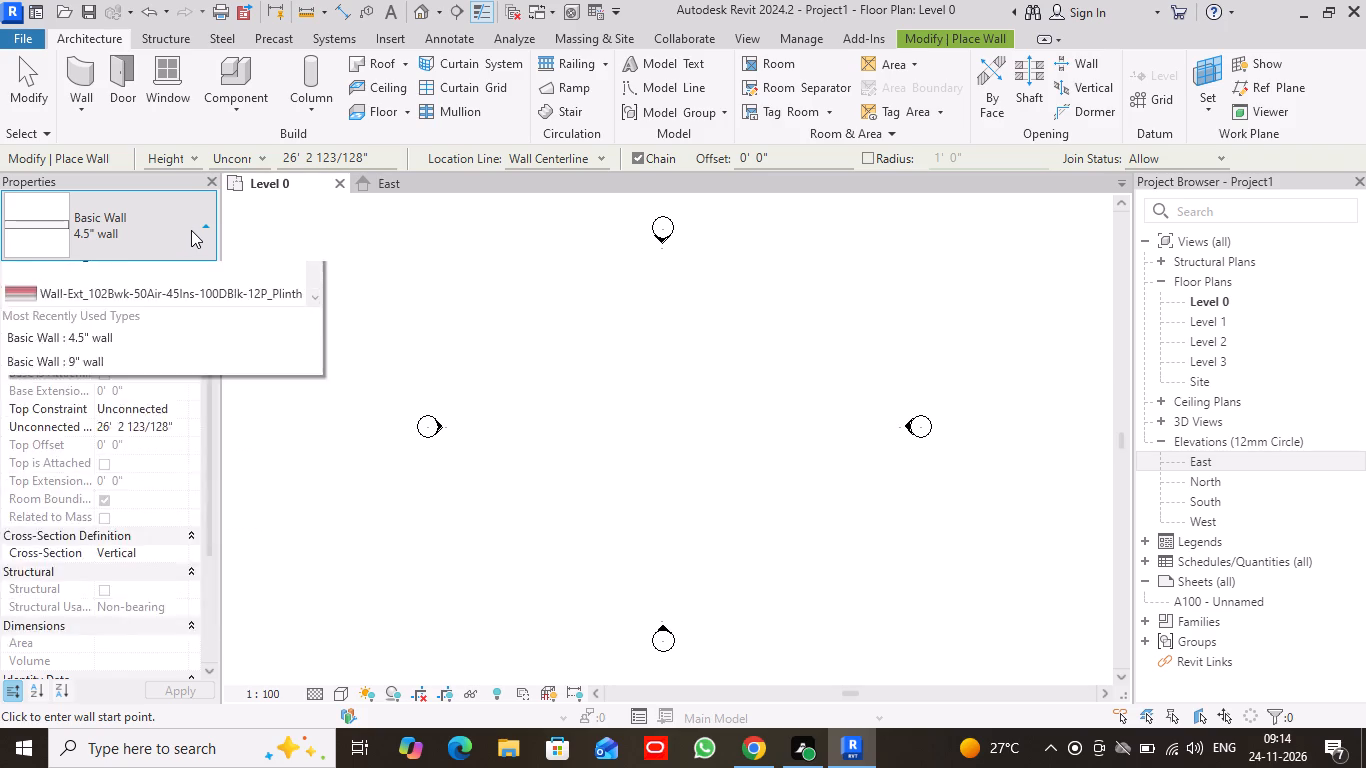
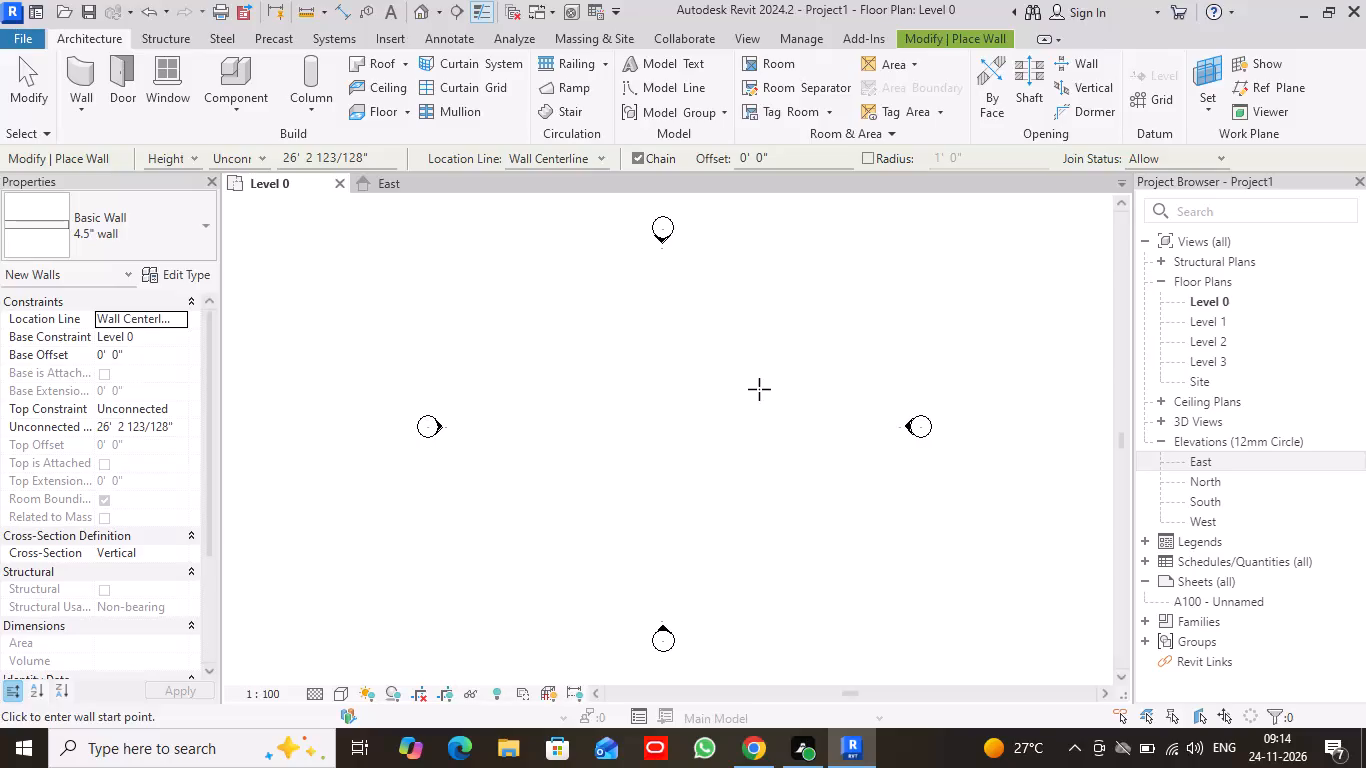
Exit wall placement and move the north and west elevation markers outward, away from the centre of the Level 0 plan.
scroll(931, 402, "down", 1)
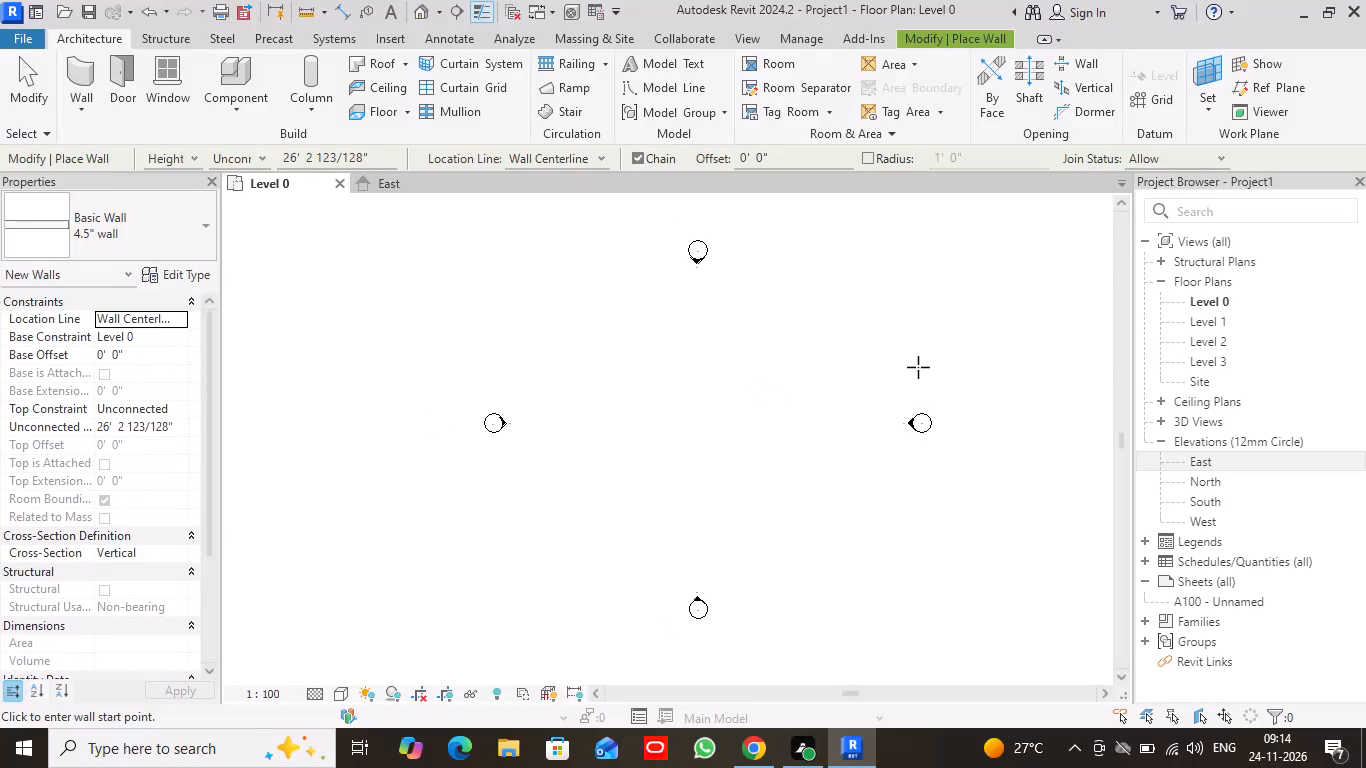
middle_click_drag(917, 367, 904, 360)
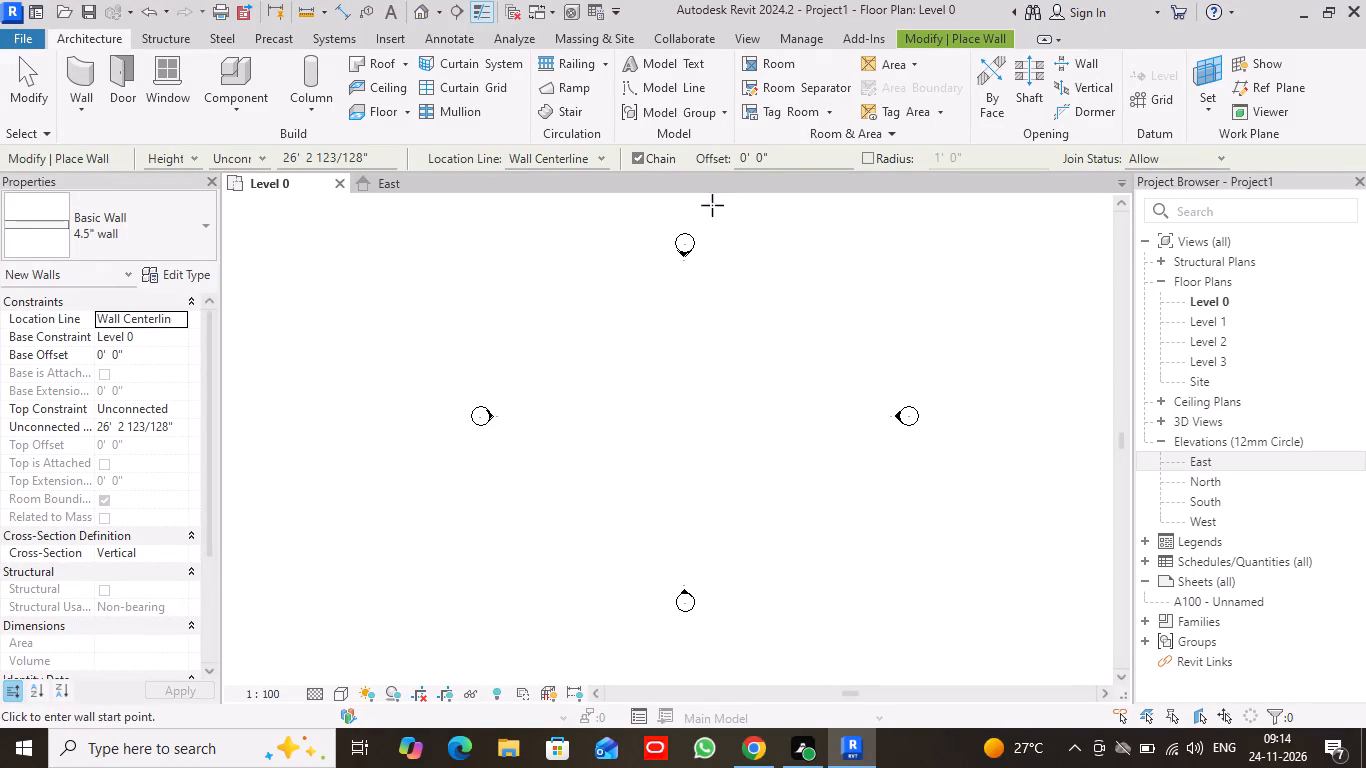
left_click(28, 80)
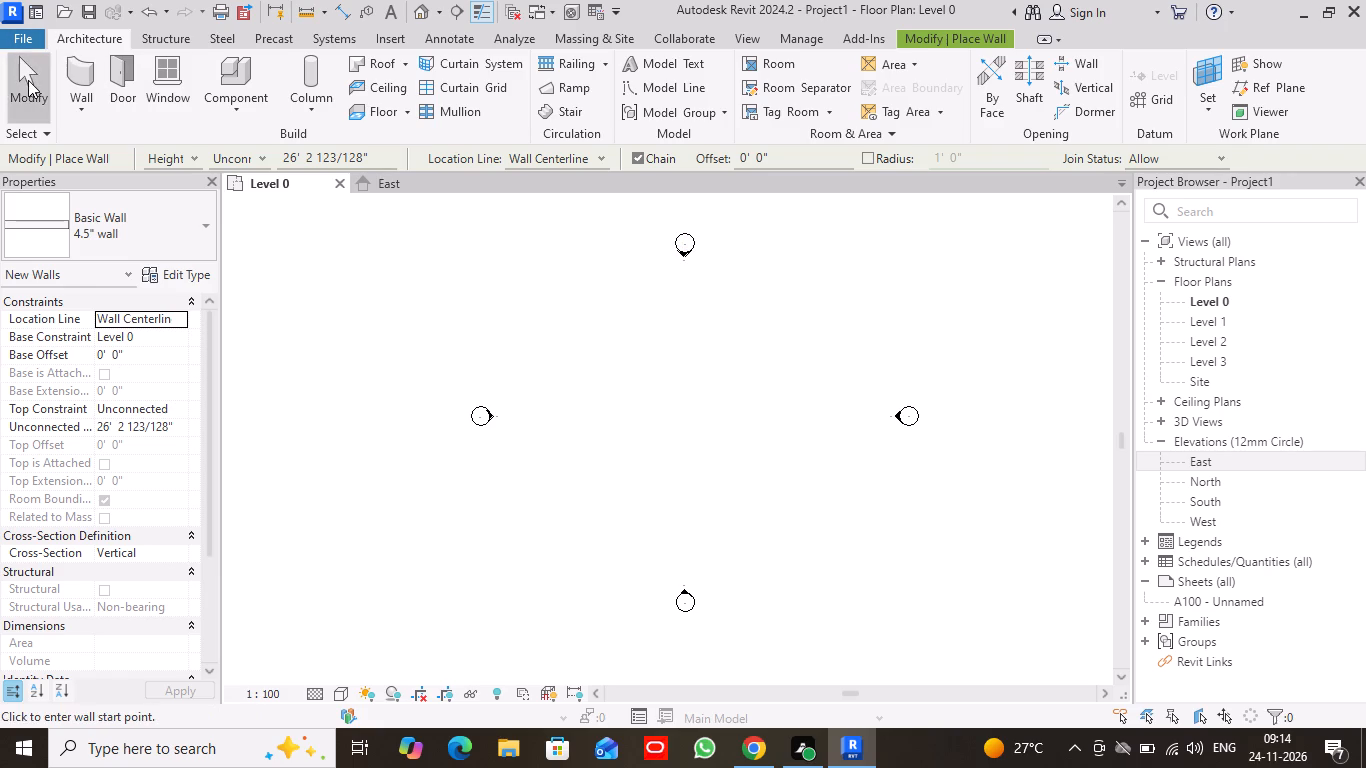
left_click(684, 242)
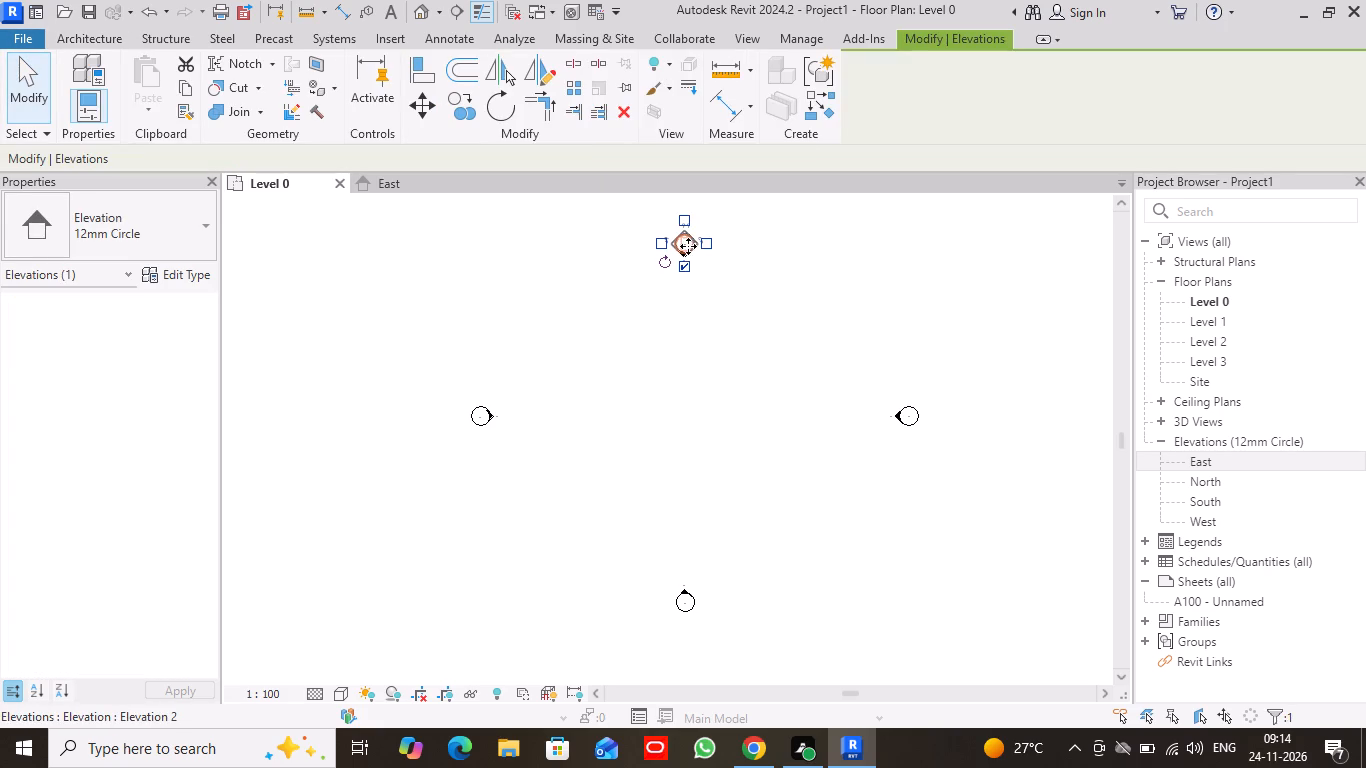
left_click_drag(684, 245, 690, 110)
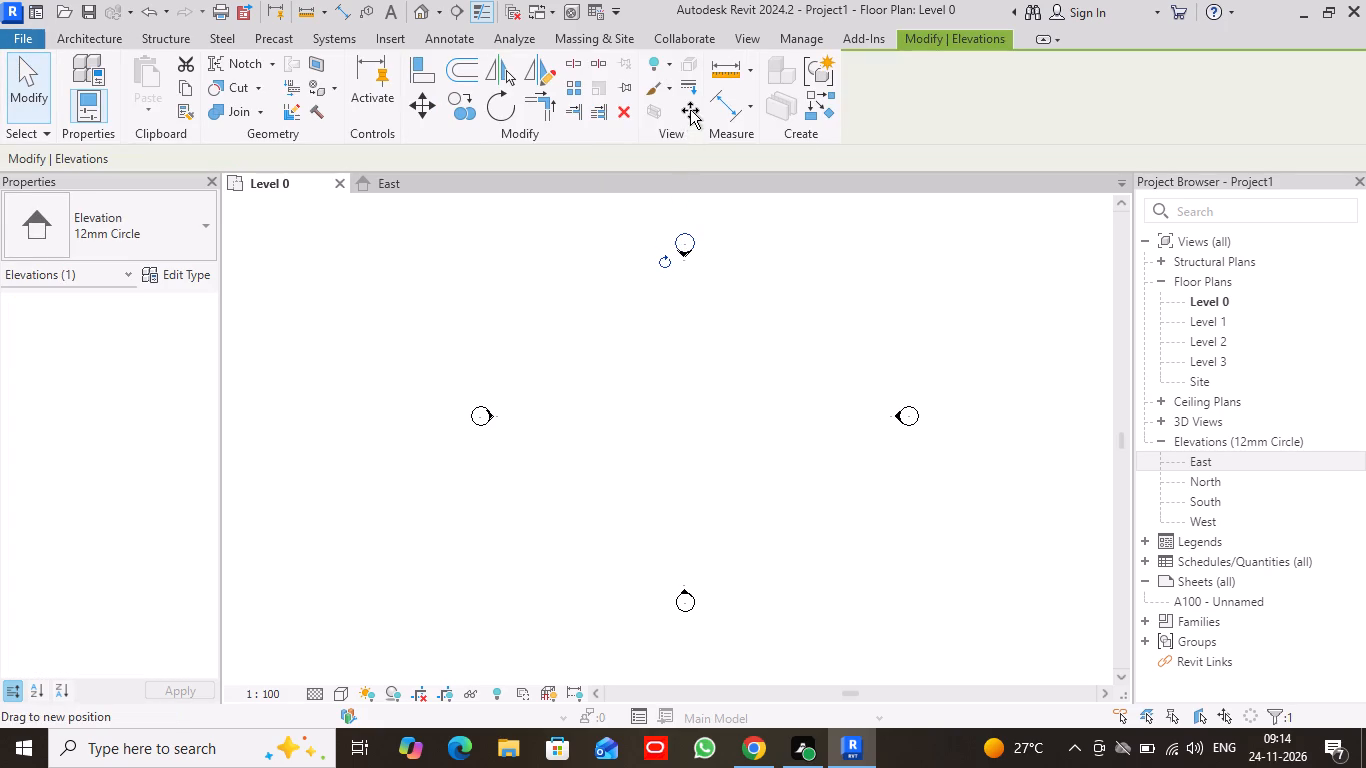
left_click_drag(690, 110, 691, 76)
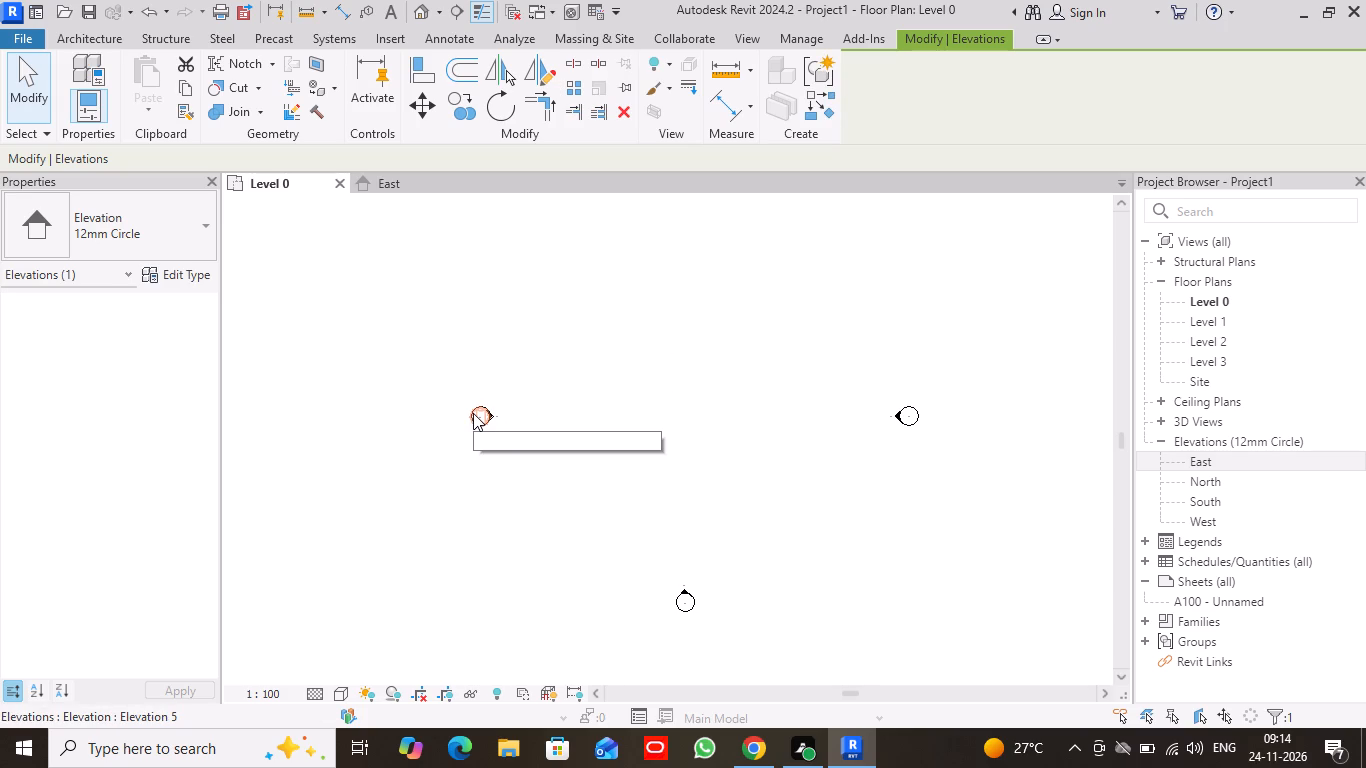
left_click(479, 416)
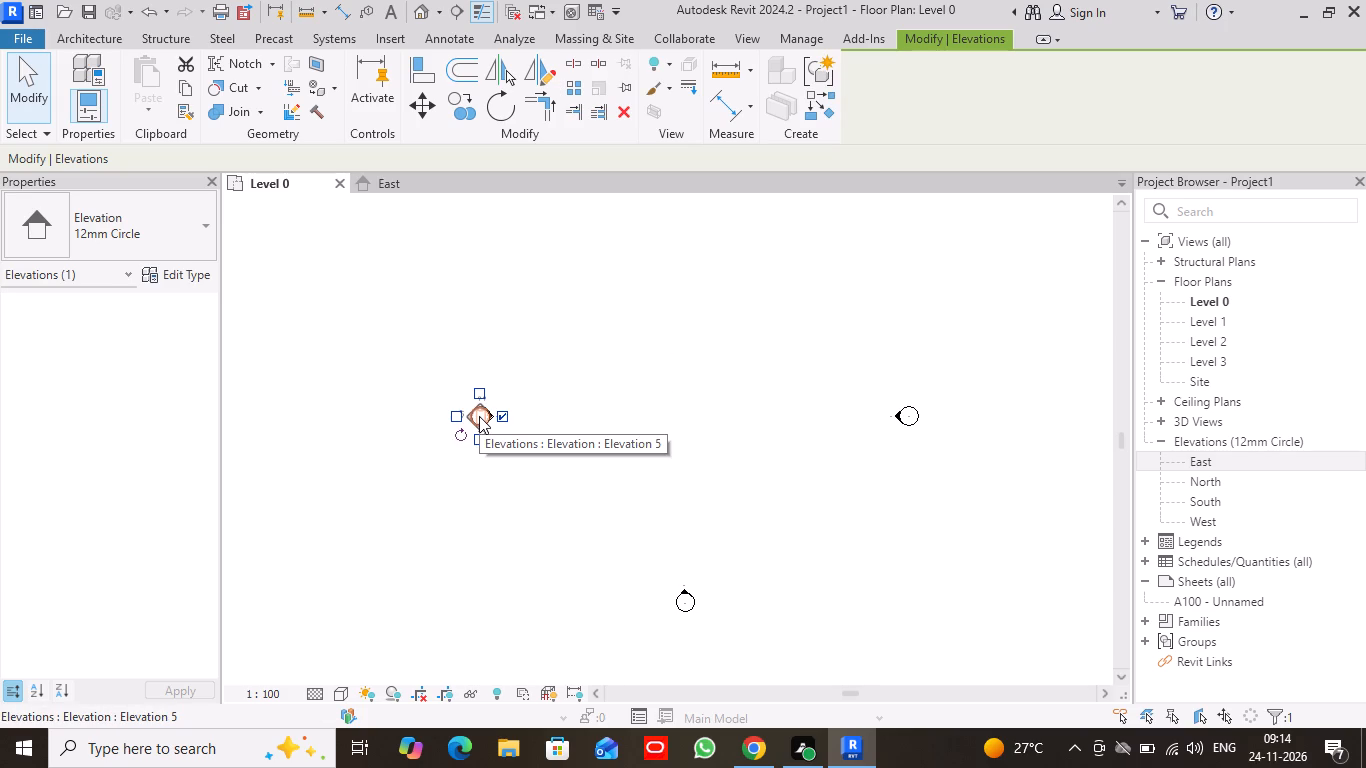
left_click_drag(481, 416, 410, 417)
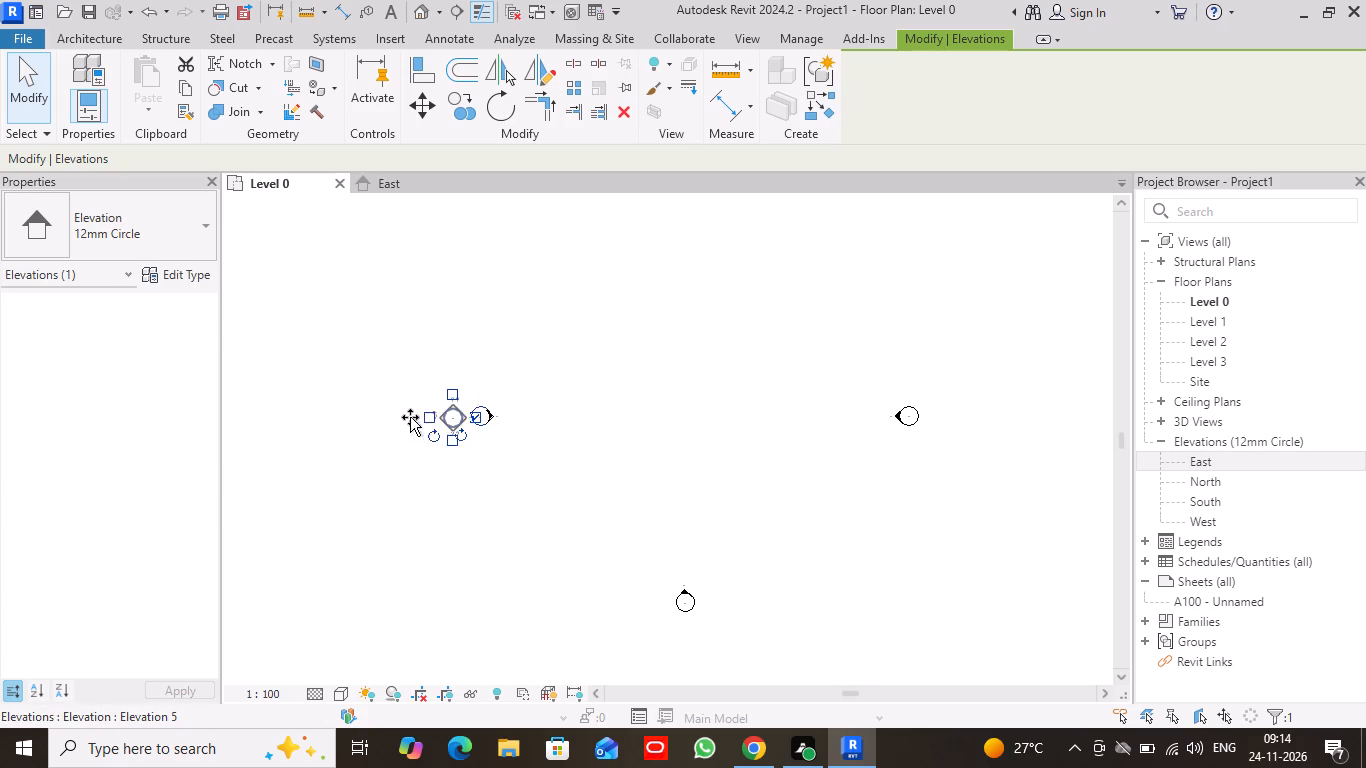
left_click_drag(410, 417, 235, 398)
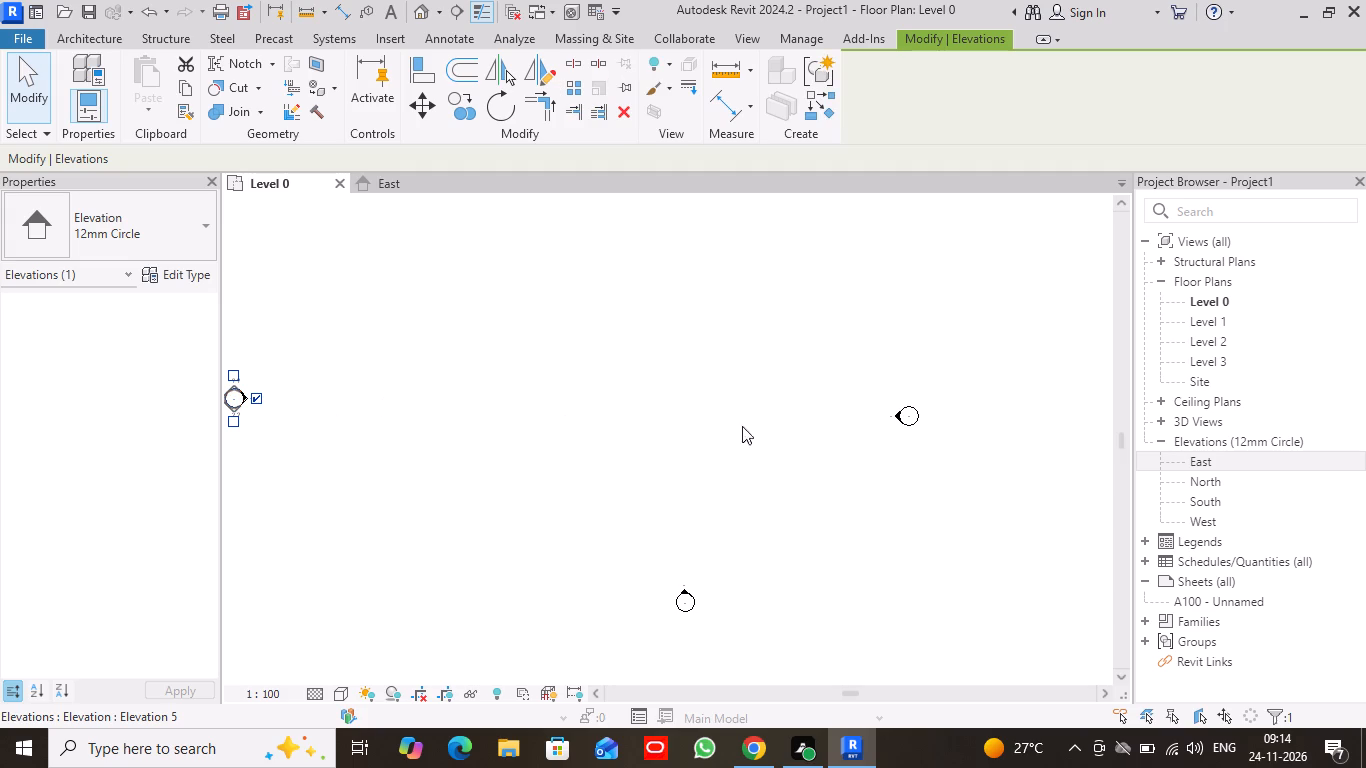
Move the east and south elevation markers outward, away from the centre of the plan.
left_click(909, 414)
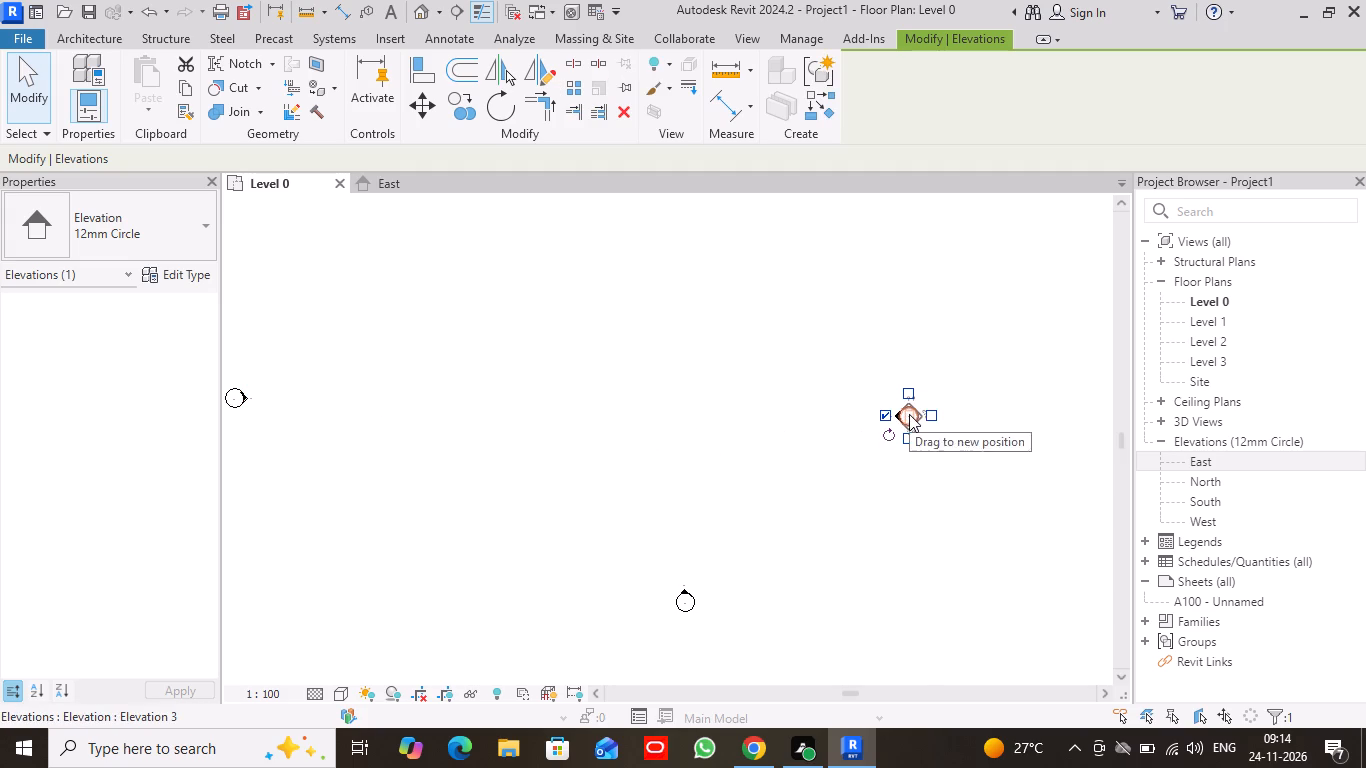
left_click_drag(909, 415, 1304, 424)
left_click_drag(1304, 424, 1317, 424)
left_click_drag(907, 415, 1257, 426)
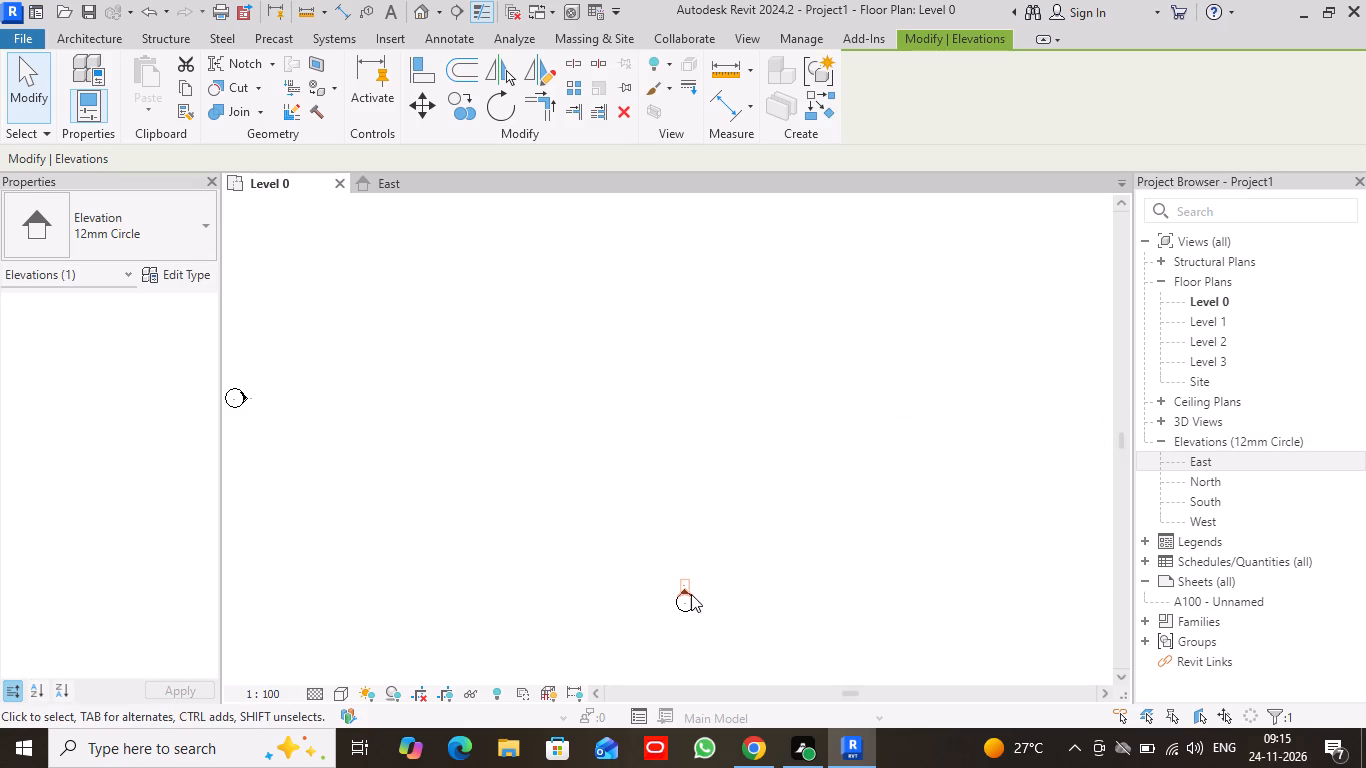
left_click(684, 603)
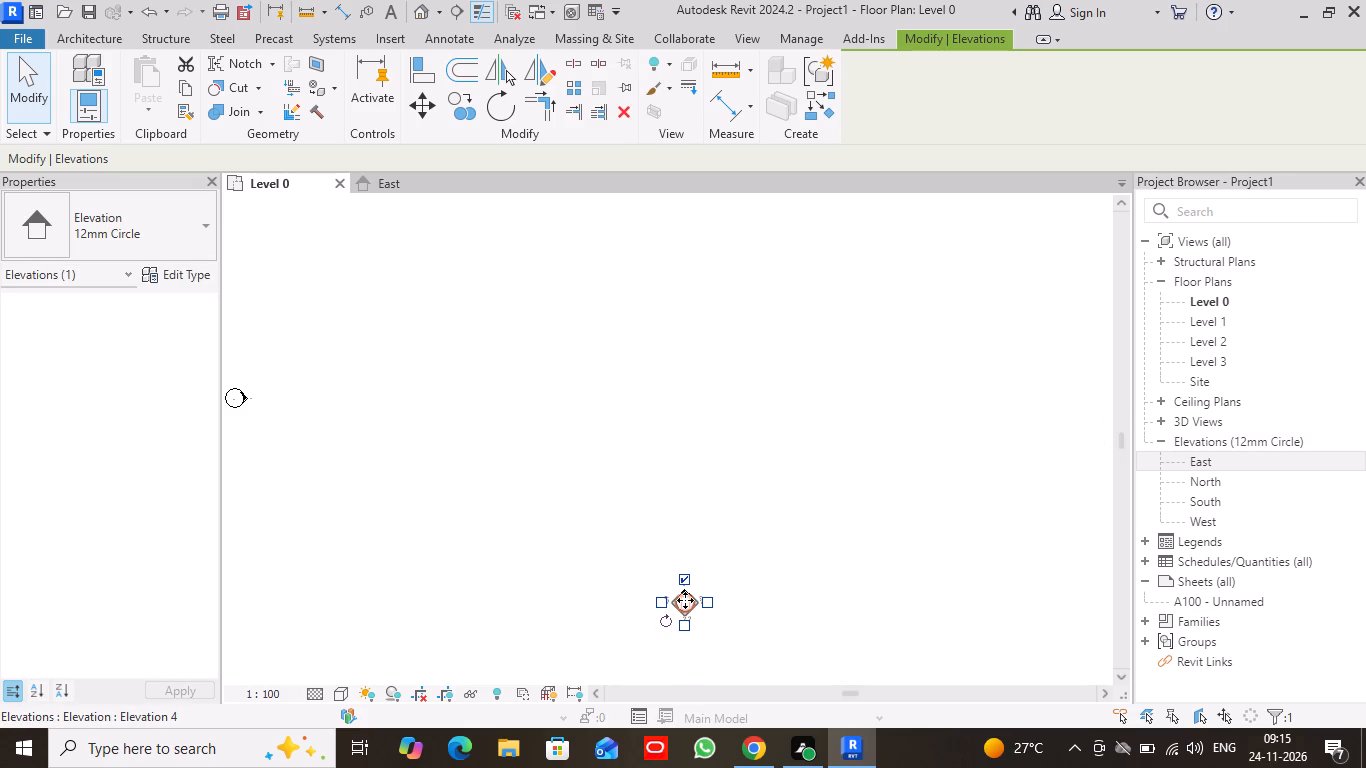
left_click_drag(685, 600, 695, 744)
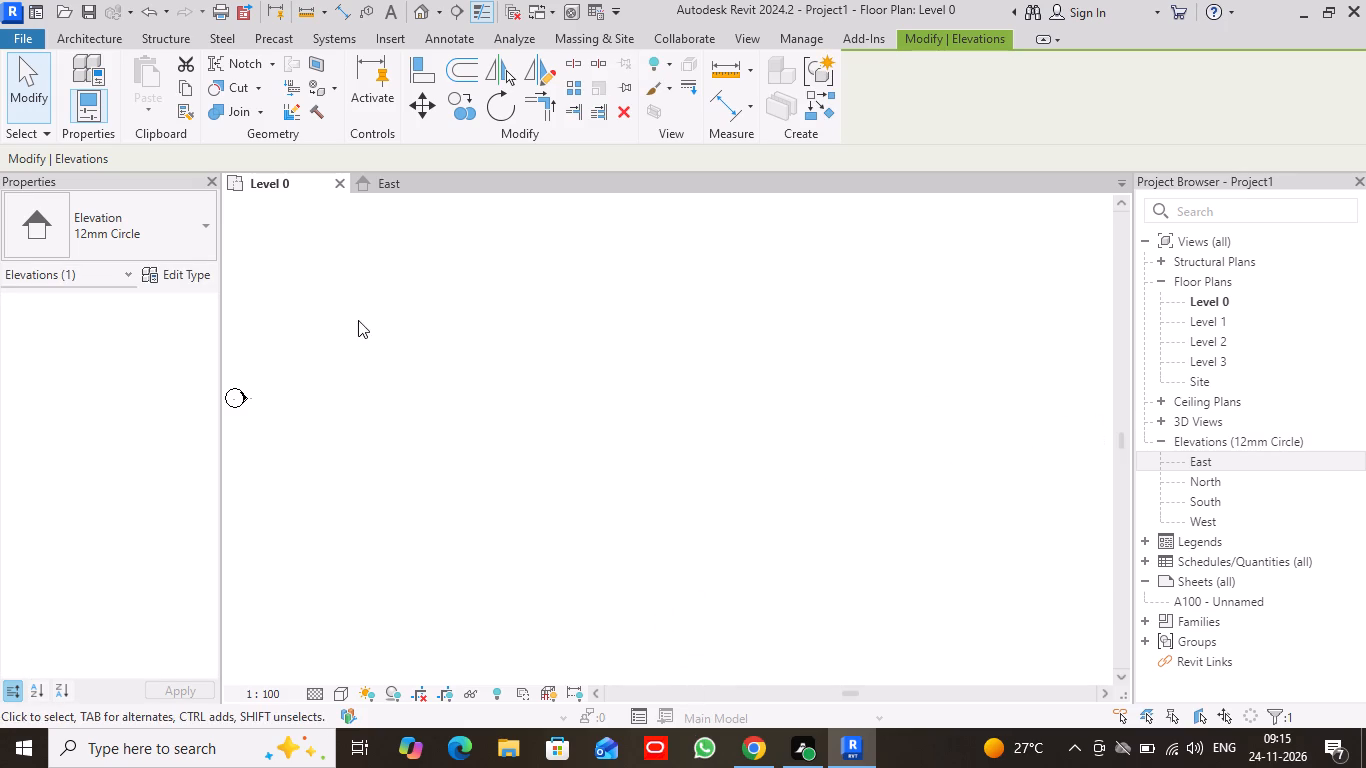
Move the west elevation marker farther out to the west and deselect it.
left_click(234, 399)
left_click_drag(234, 399, 100, 391)
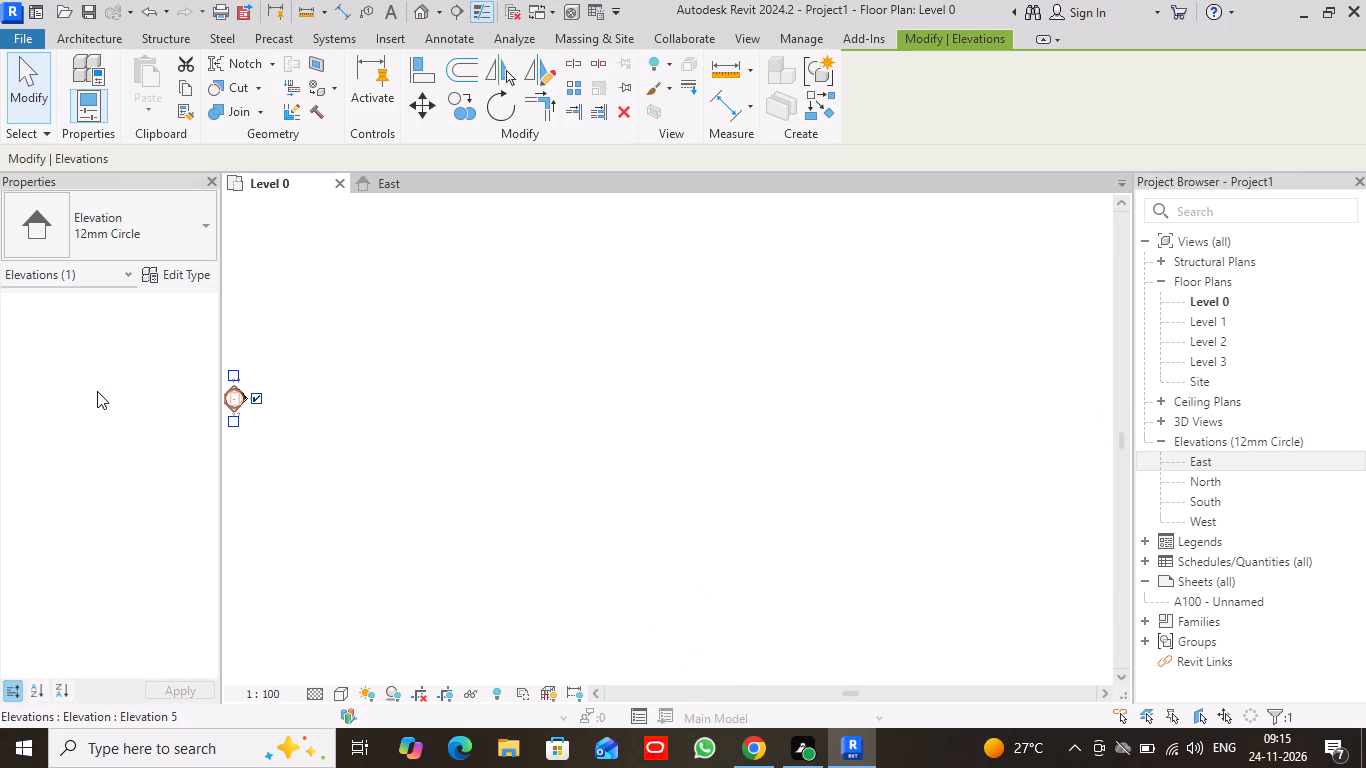
middle_click_drag(296, 402, 574, 402)
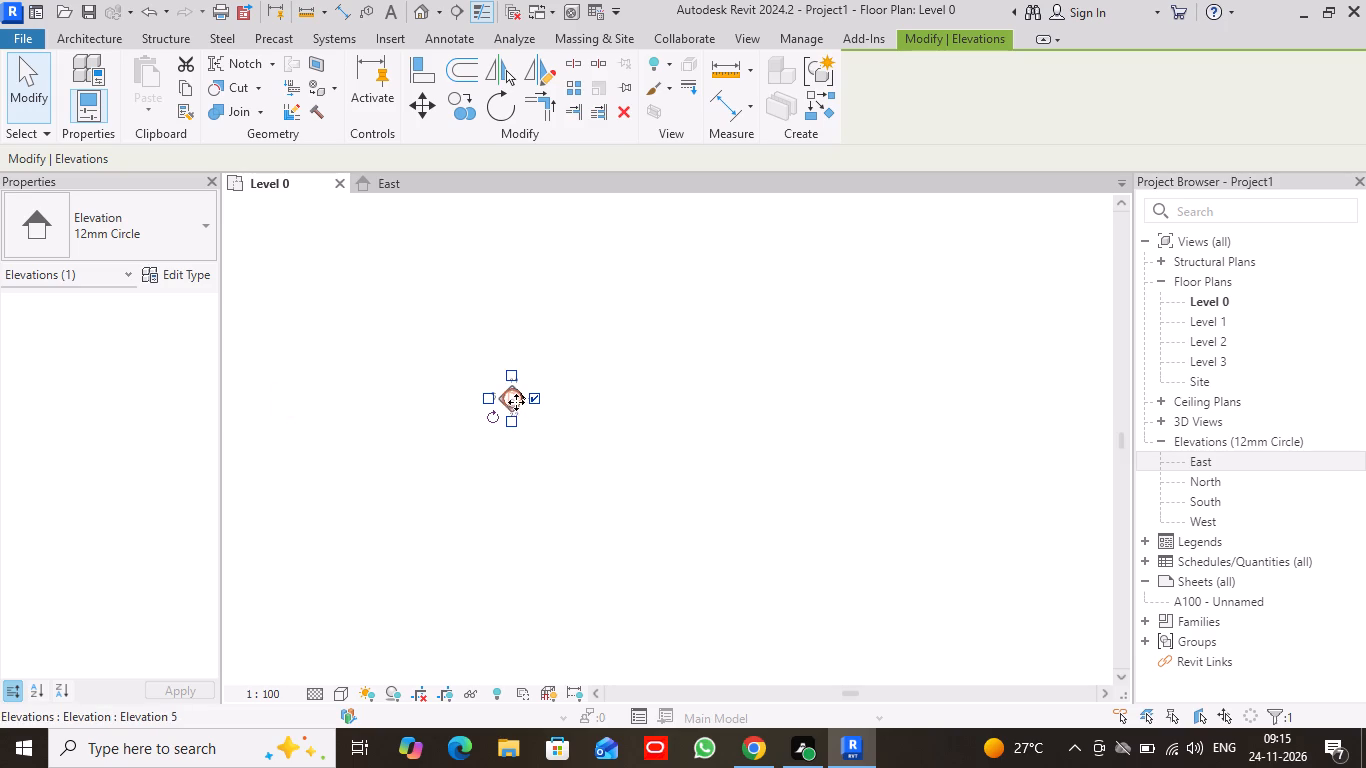
left_click_drag(511, 396, 292, 413)
scroll(628, 388, "down", 3)
middle_click_drag(711, 407, 545, 568)
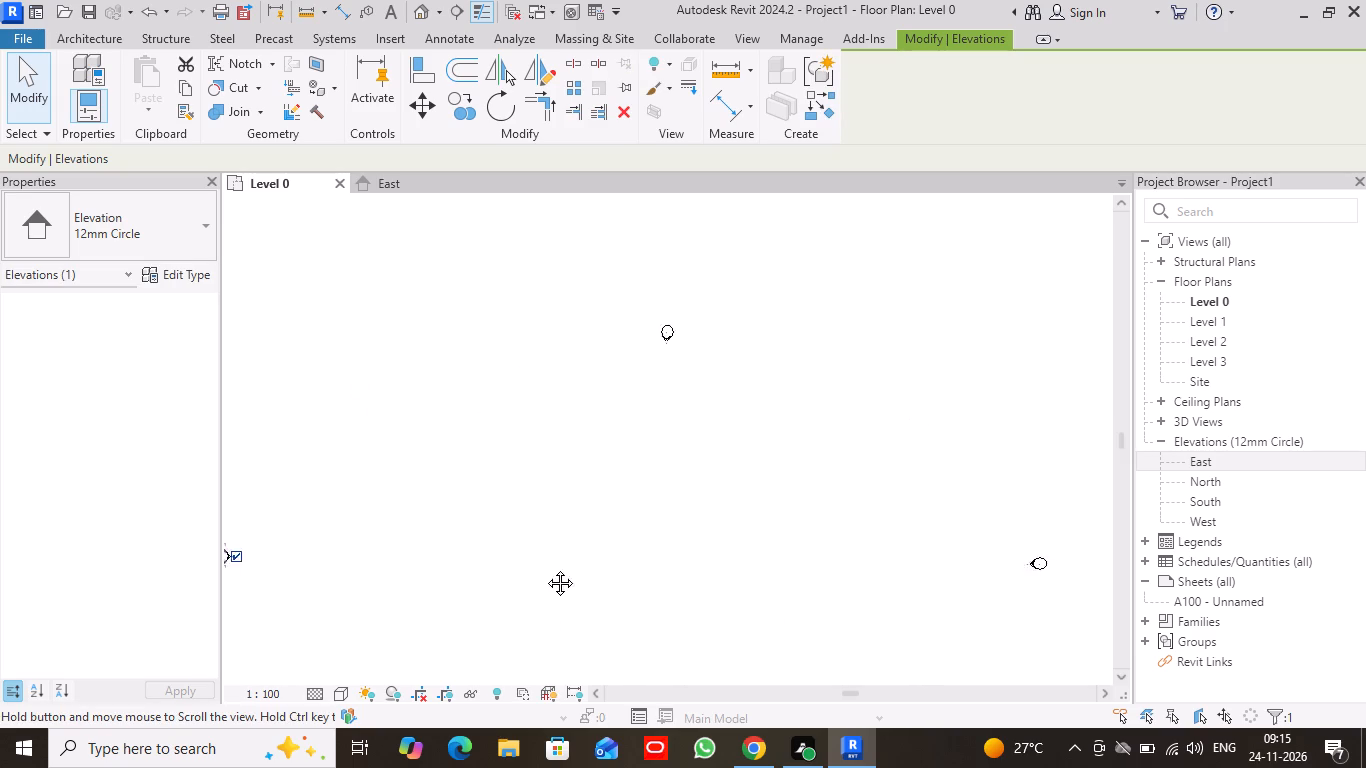
middle_click_drag(545, 568, 537, 465)
scroll(697, 450, "up", 1)
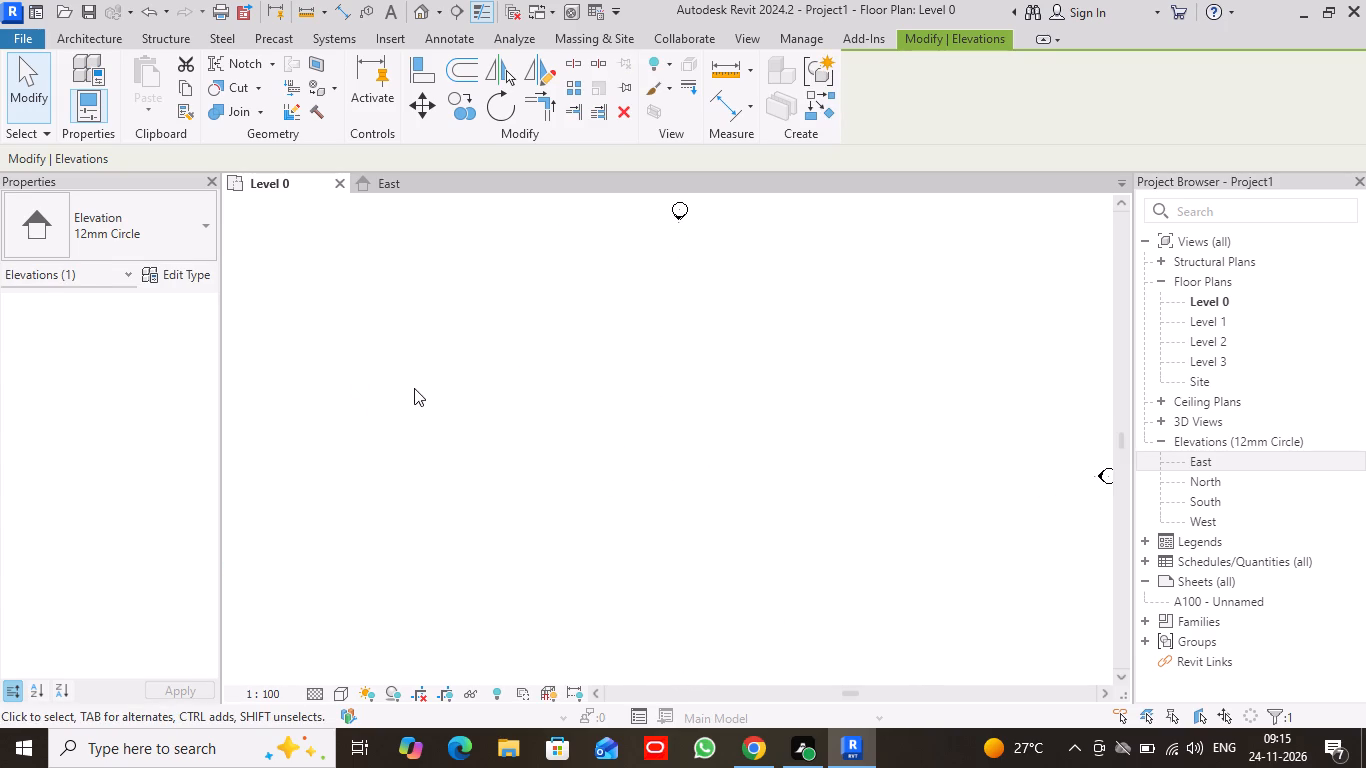
left_click(411, 386)
Start a wall of type 9" wall and draw a first vertical segment 16' long going north, inside the elevation markers.
middle_click_drag(751, 415, 730, 386)
scroll(730, 386, "up", 1)
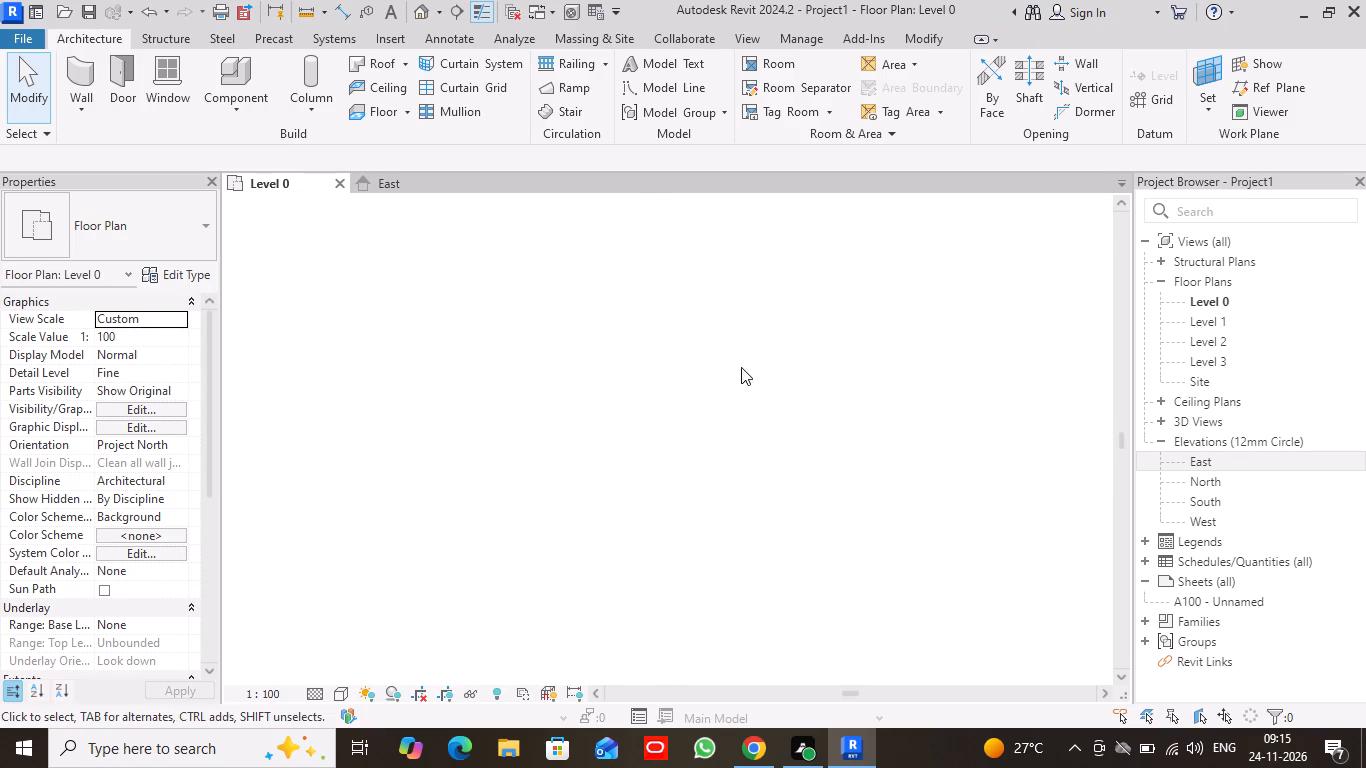
middle_click_drag(741, 367, 739, 383)
left_click(84, 61)
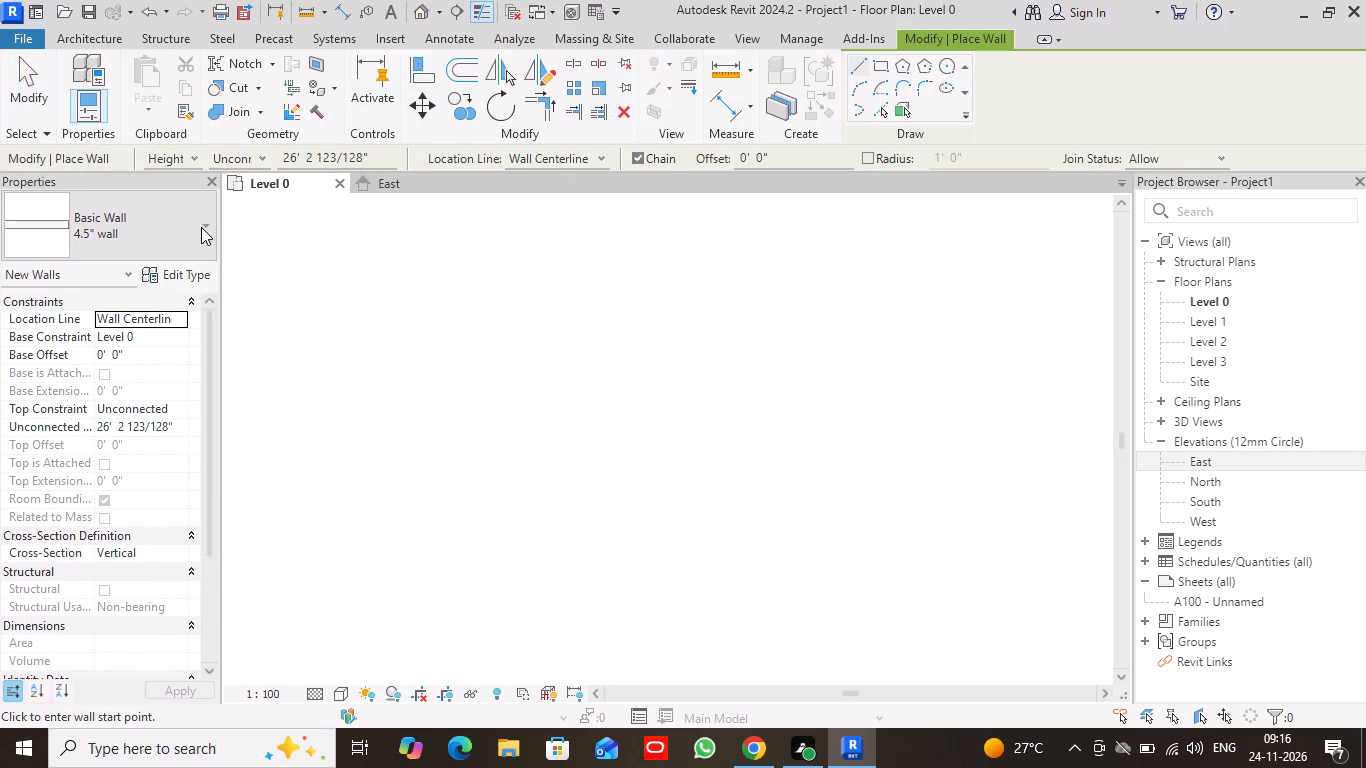
left_click(201, 227)
left_click(95, 368)
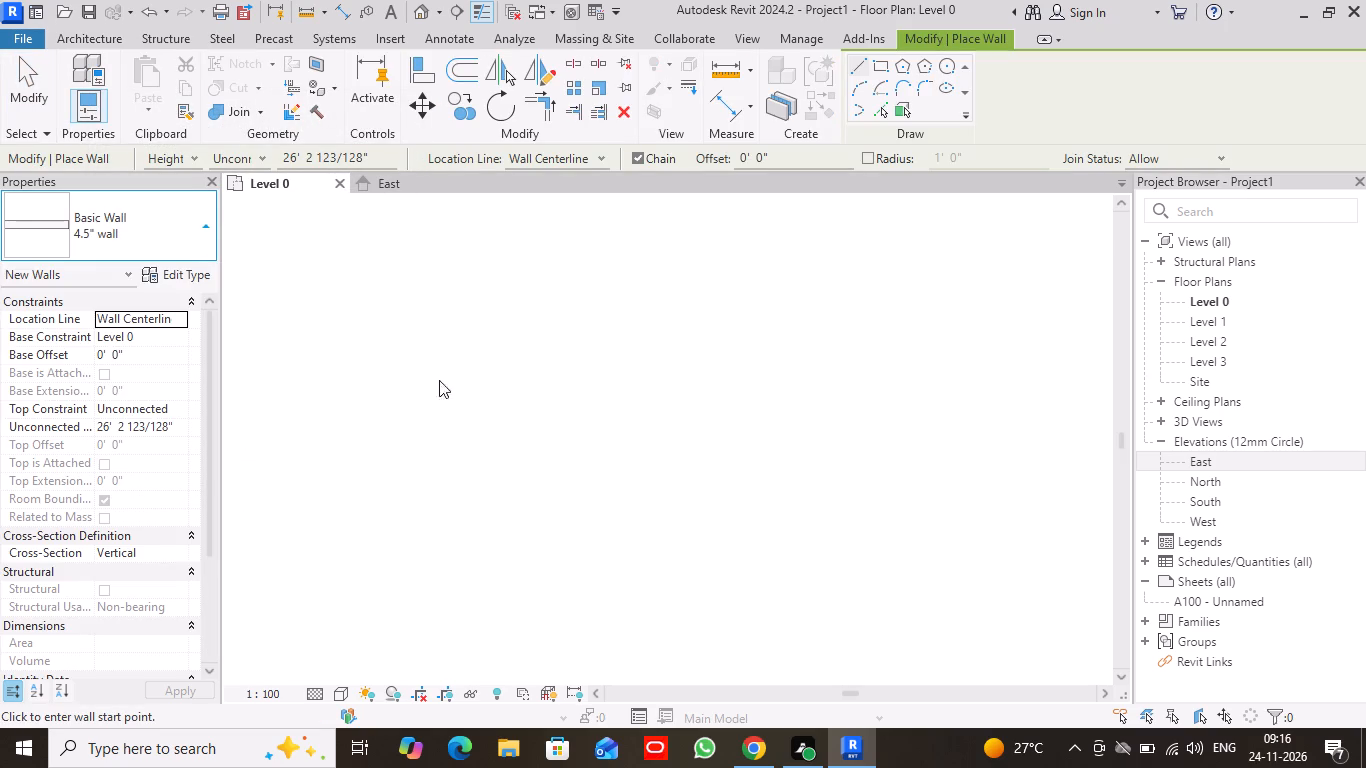
left_click(518, 514)
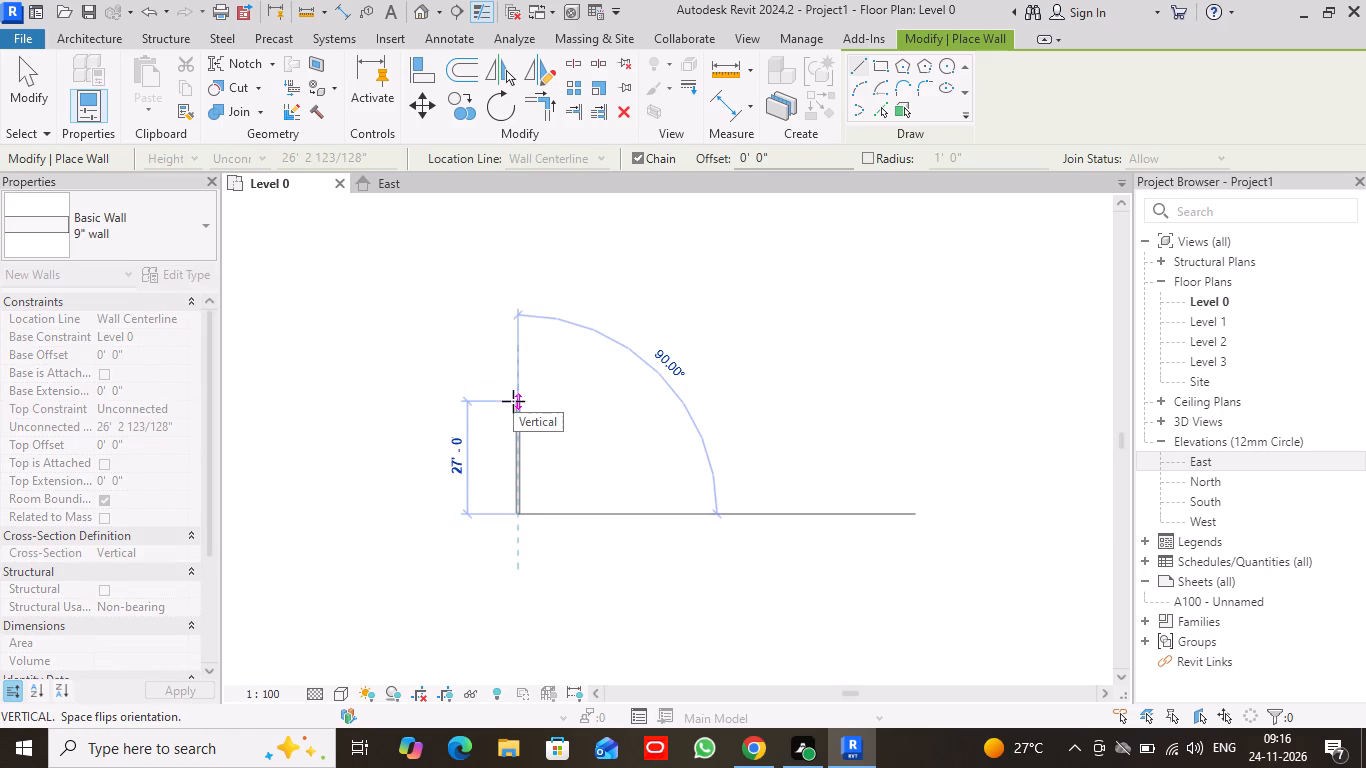
key("1")
type("6'")
key("Return")
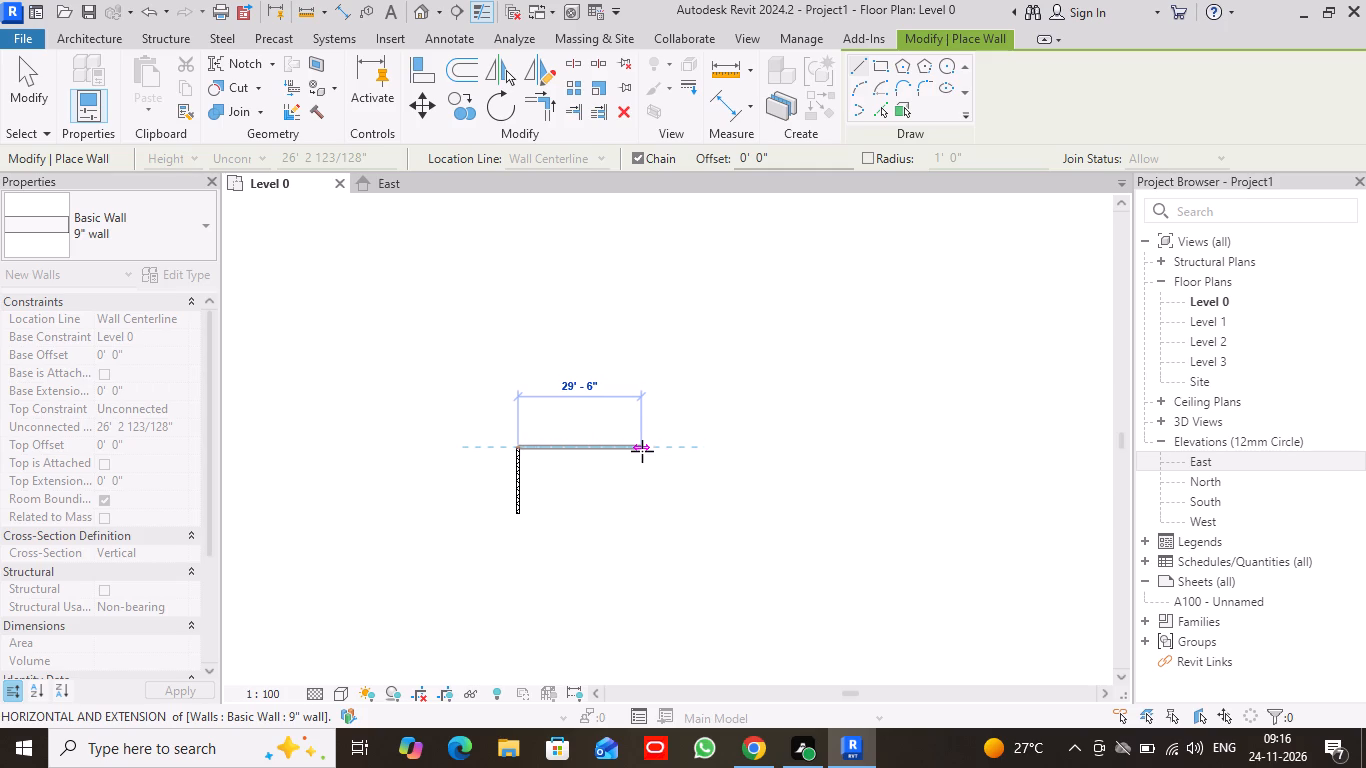
Continue the wall chain eastward with a 16' segment and a collinear 14' segment, and end the chain.
key("1")
key("6")
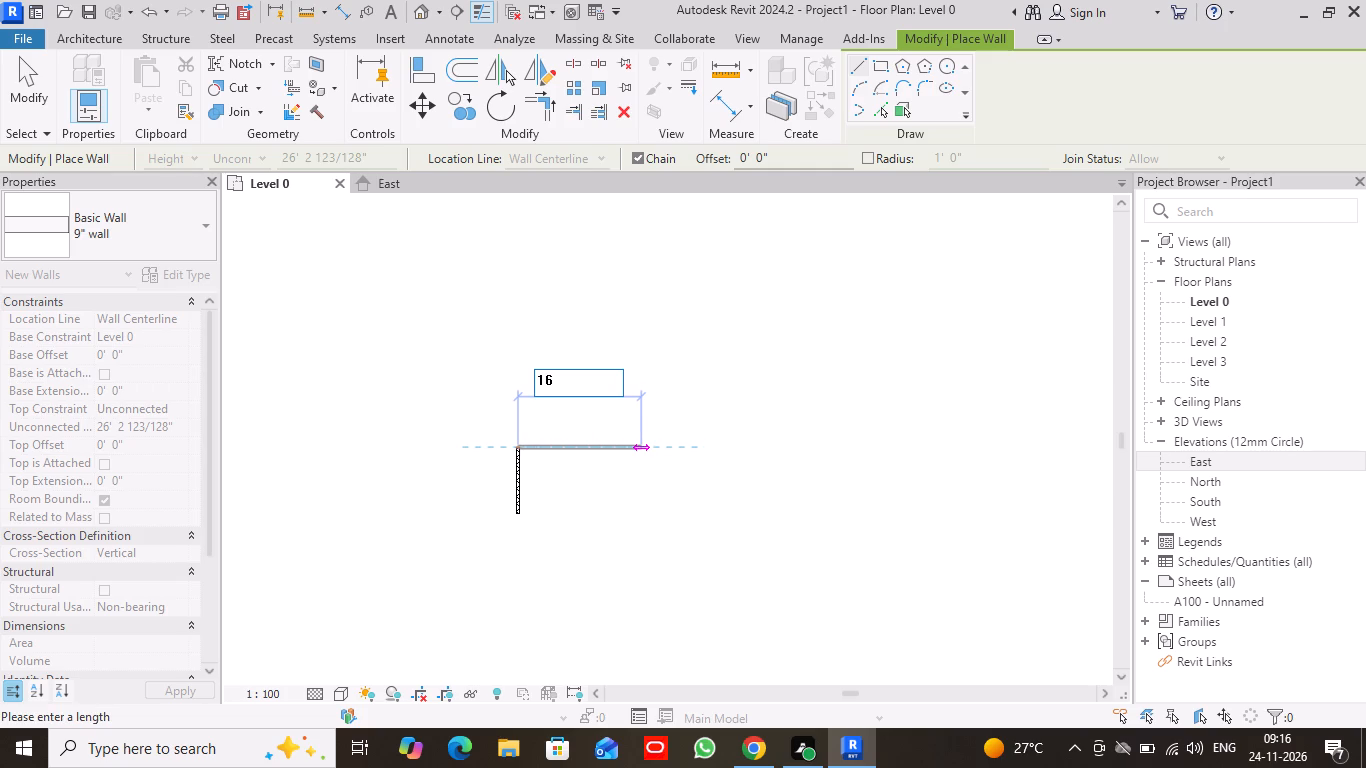
key("apostrophe")
key("Return")
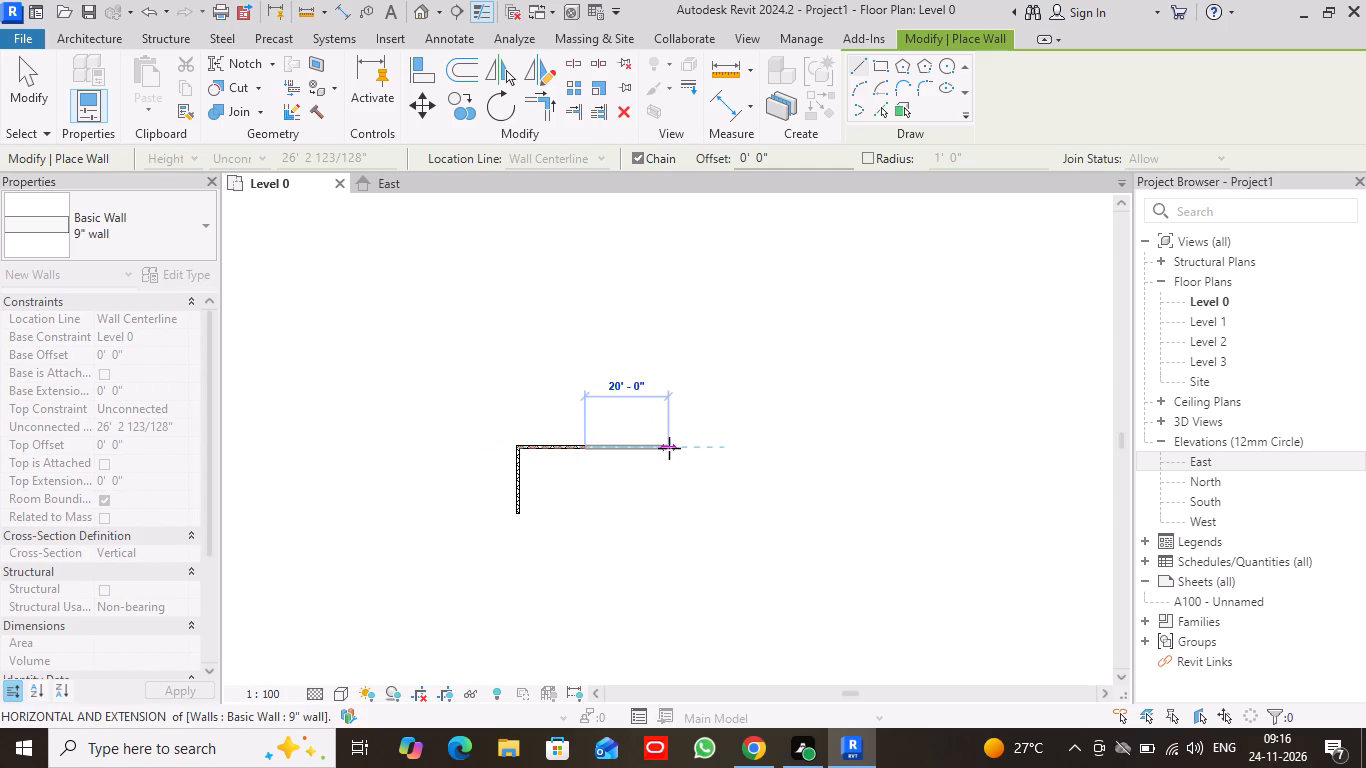
key("1")
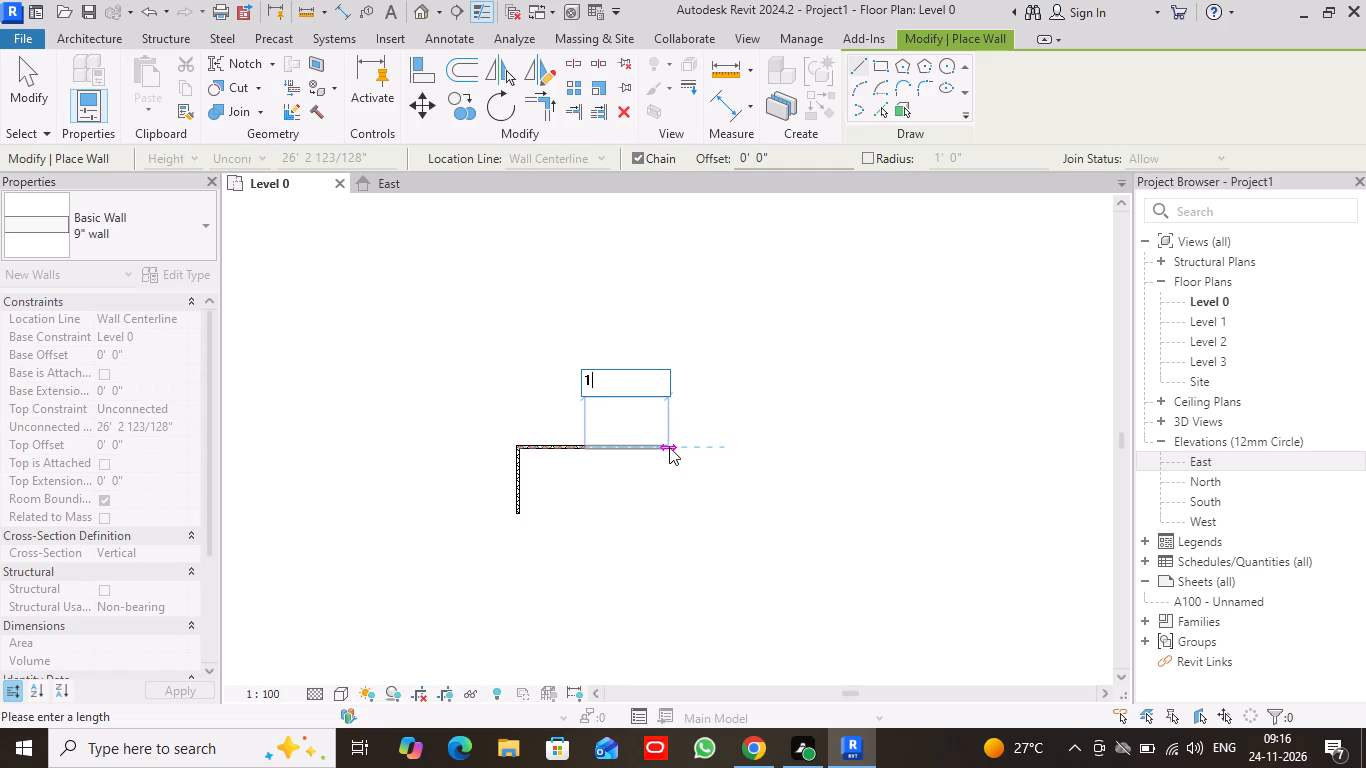
type("4'")
key("Return")
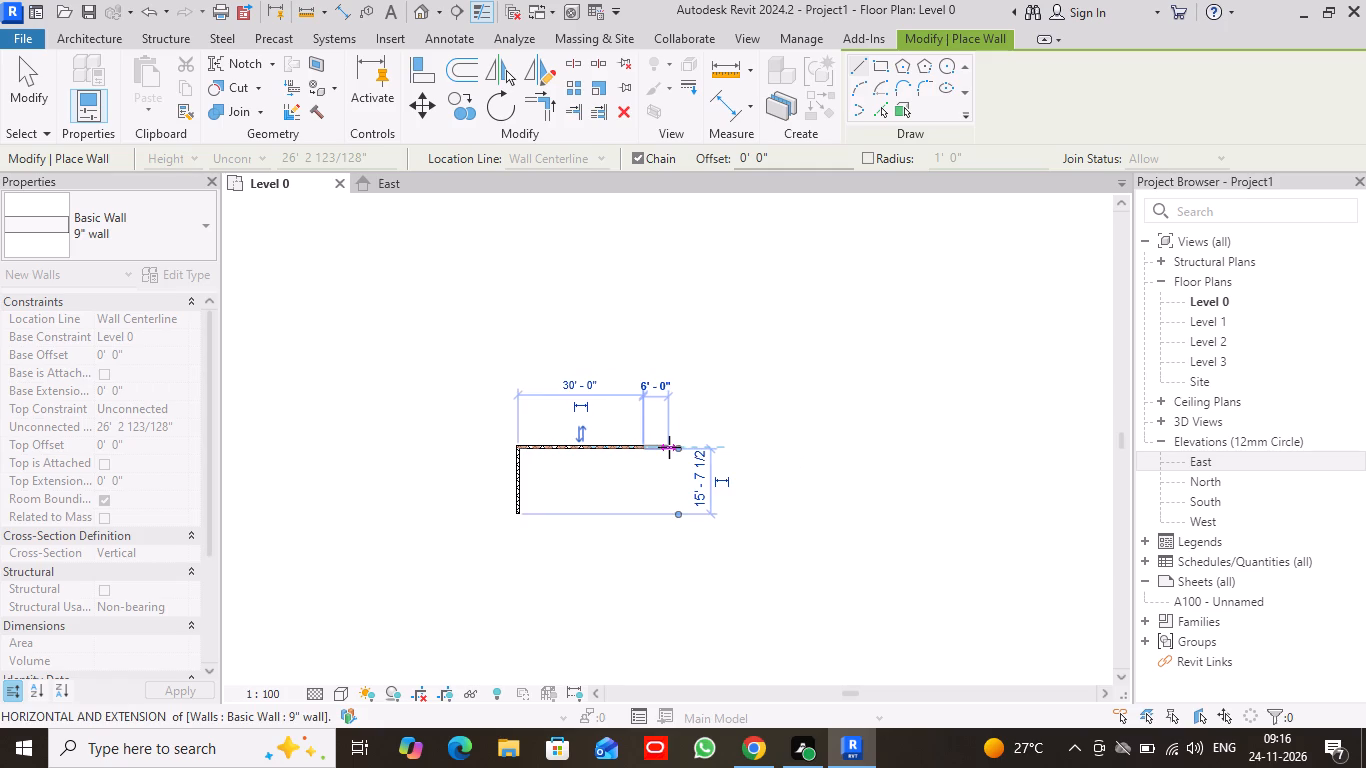
key("Escape")
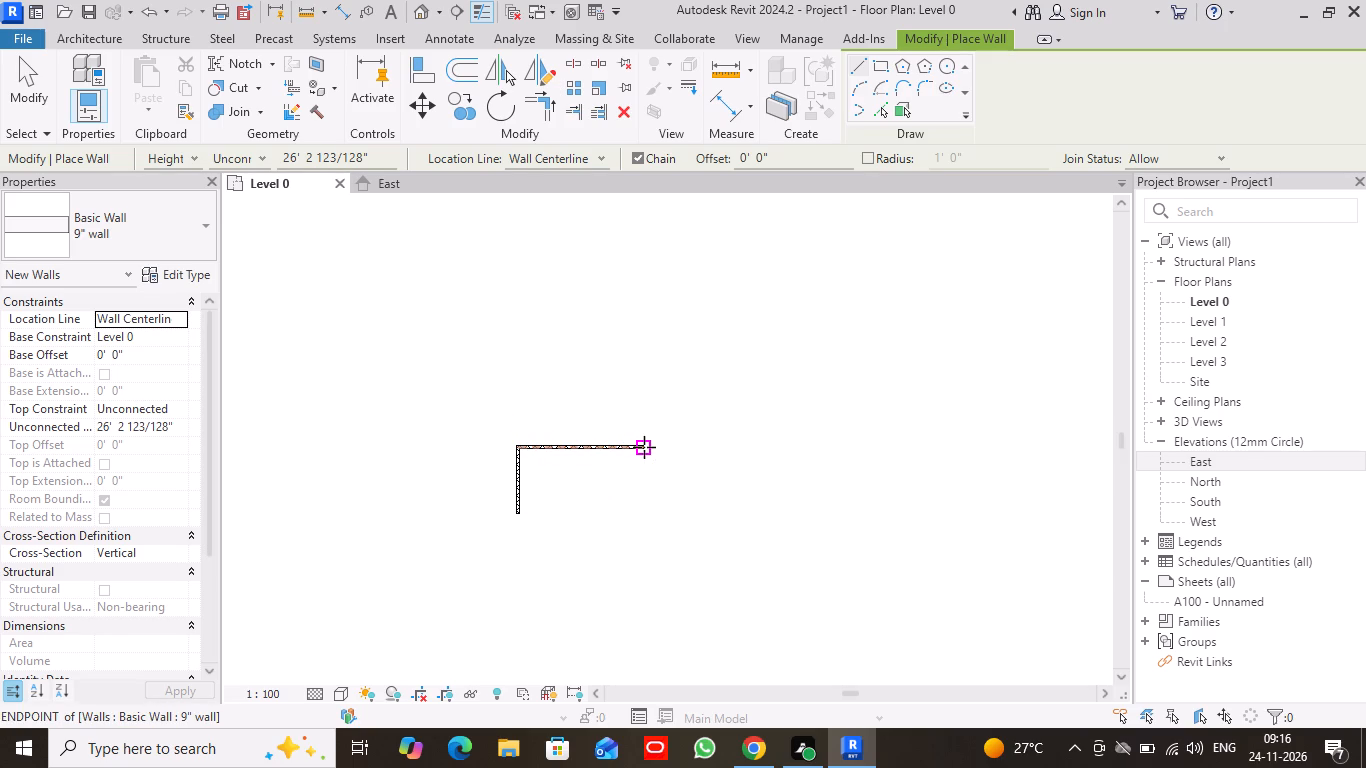
From the top wall's east end, draw a 9" wall 16' south, level with the first wall's lower end, and continue it 14' west.
left_click(644, 447)
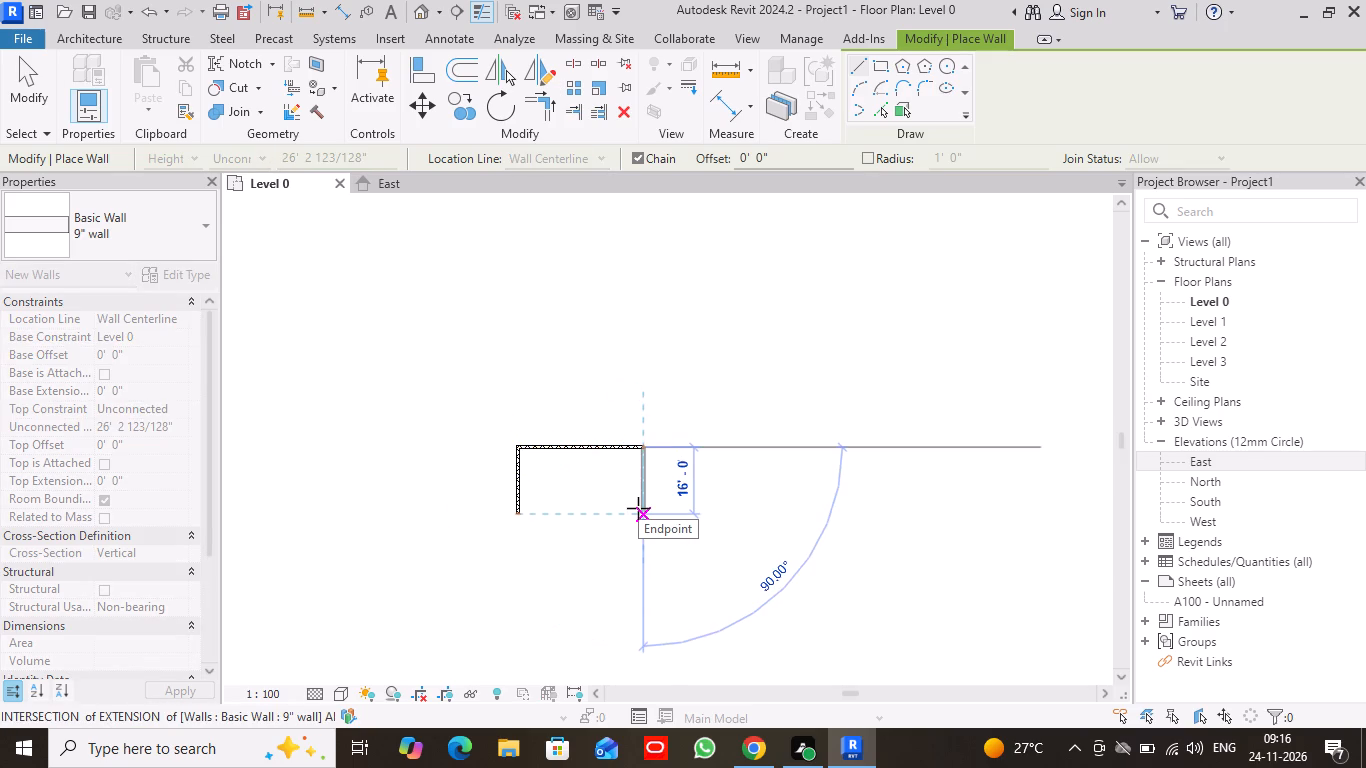
left_click(638, 508)
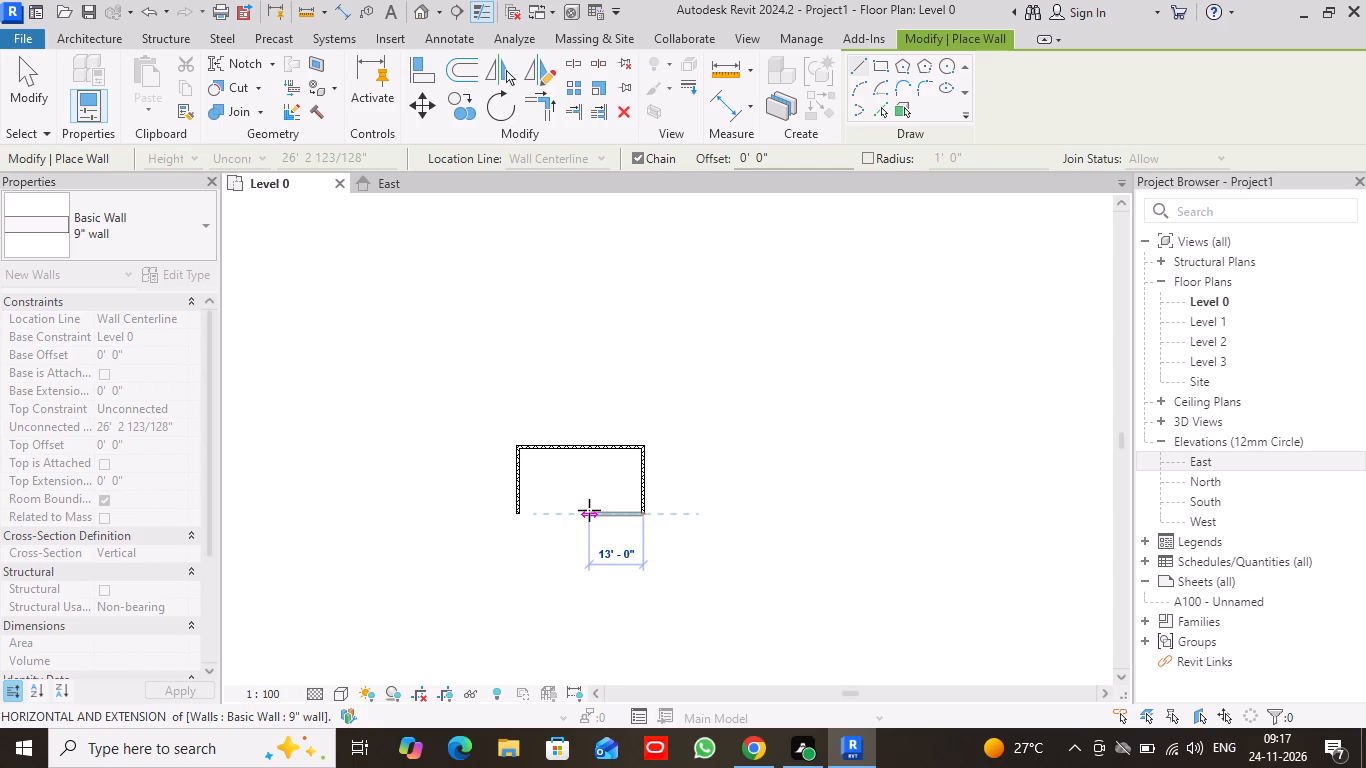
key("1")
key("4")
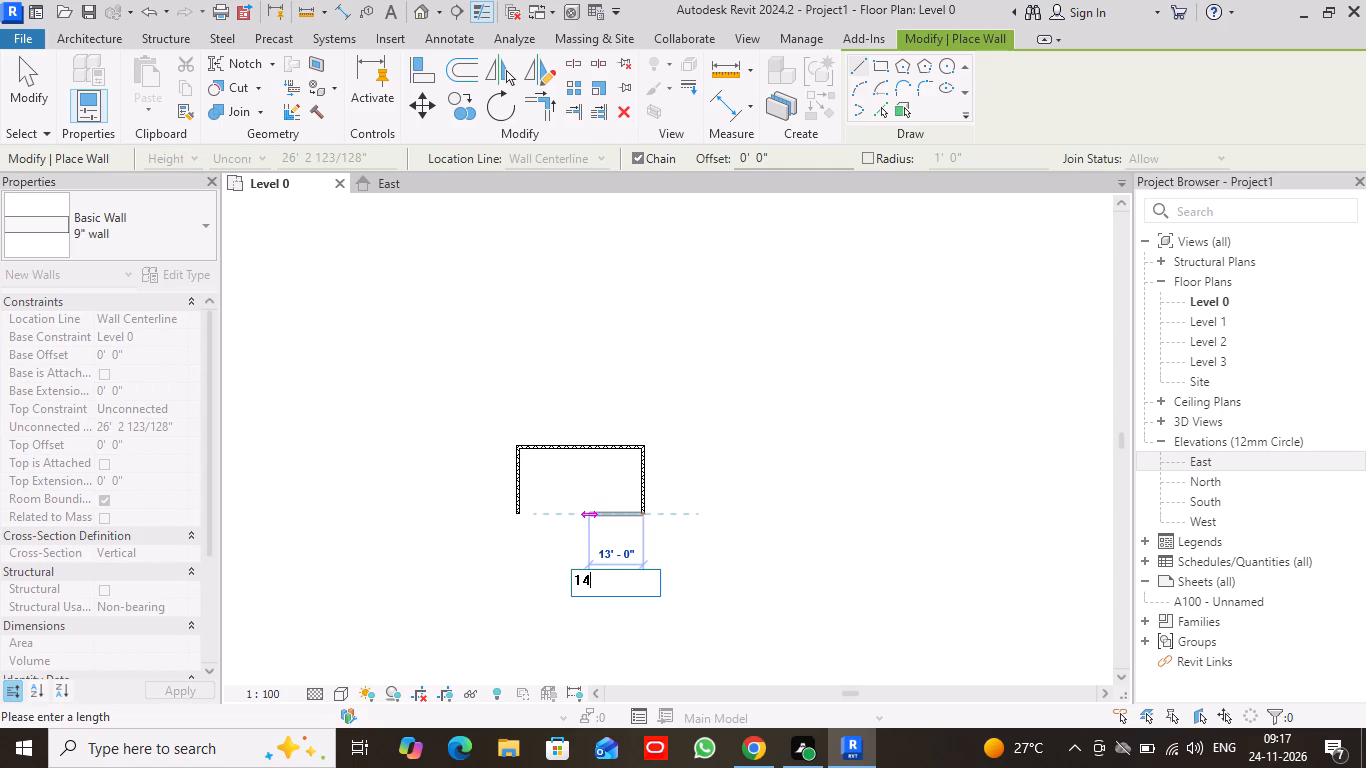
key("apostrophe")
key("Return")
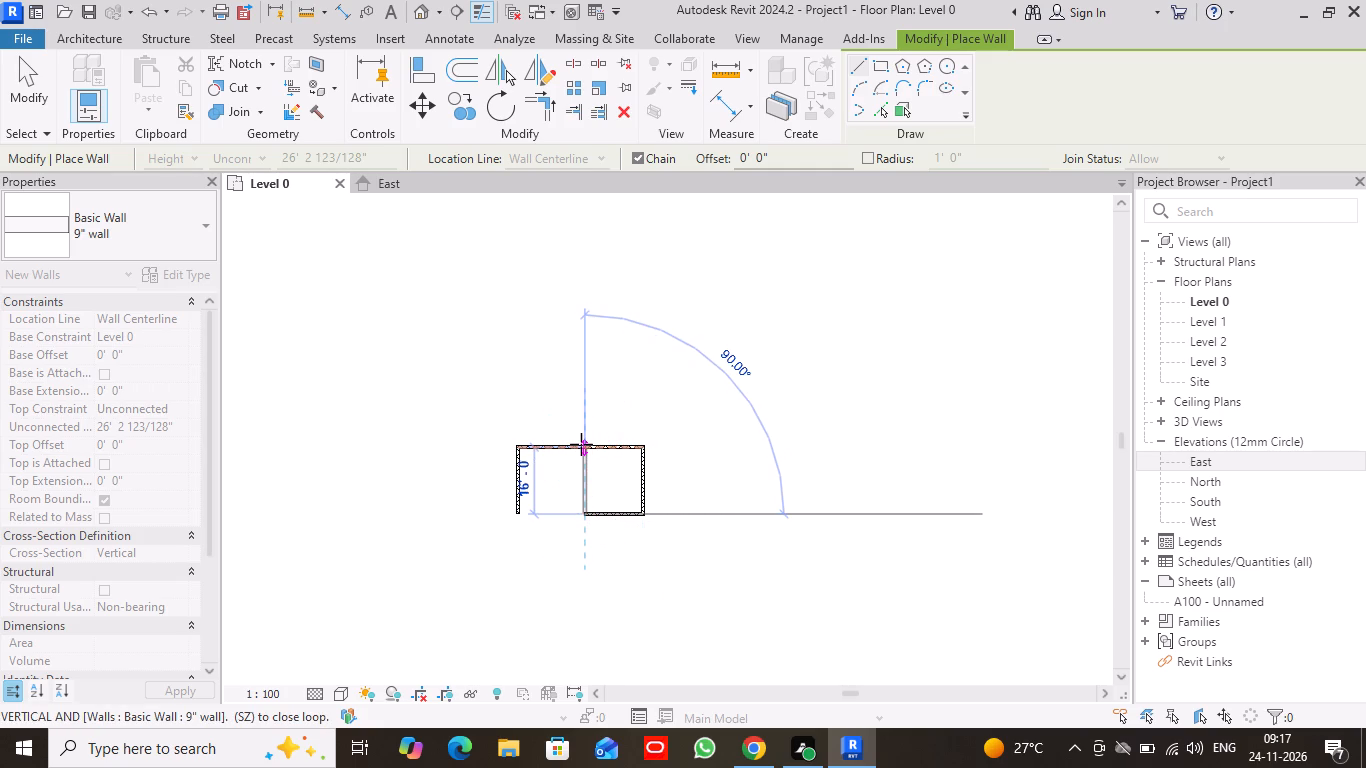
Continue the 9" wall 16' north to the top wall, closing the southeast room, and leave the wall command.
scroll(581, 444, "up", 4)
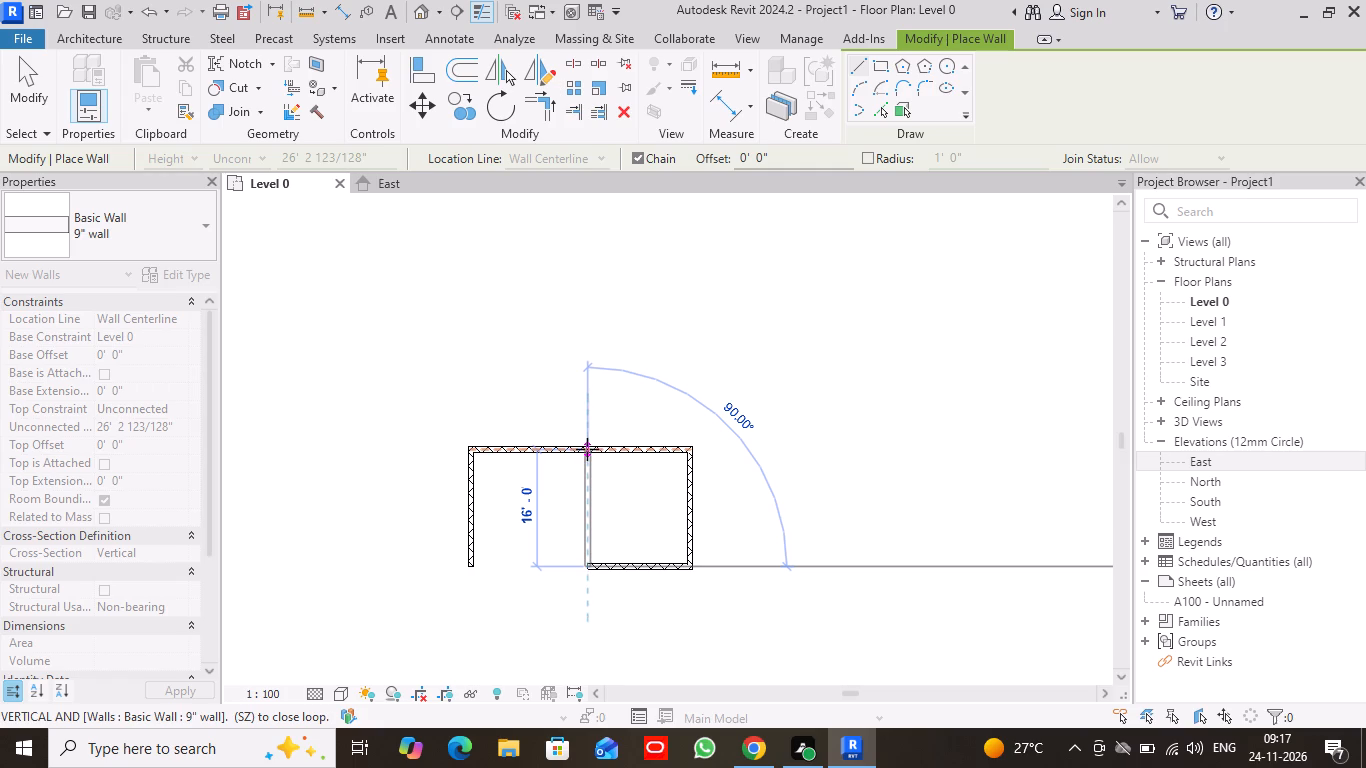
left_click(587, 449)
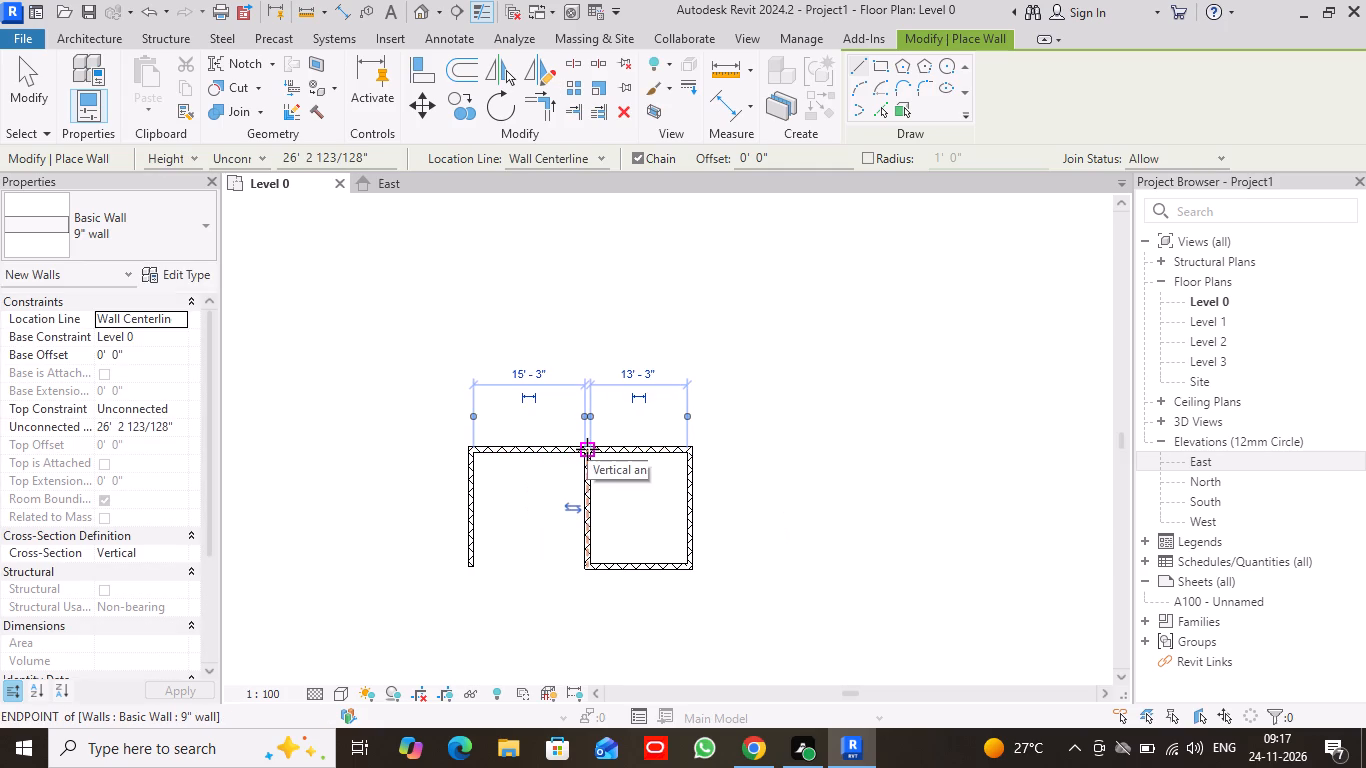
key("Escape")
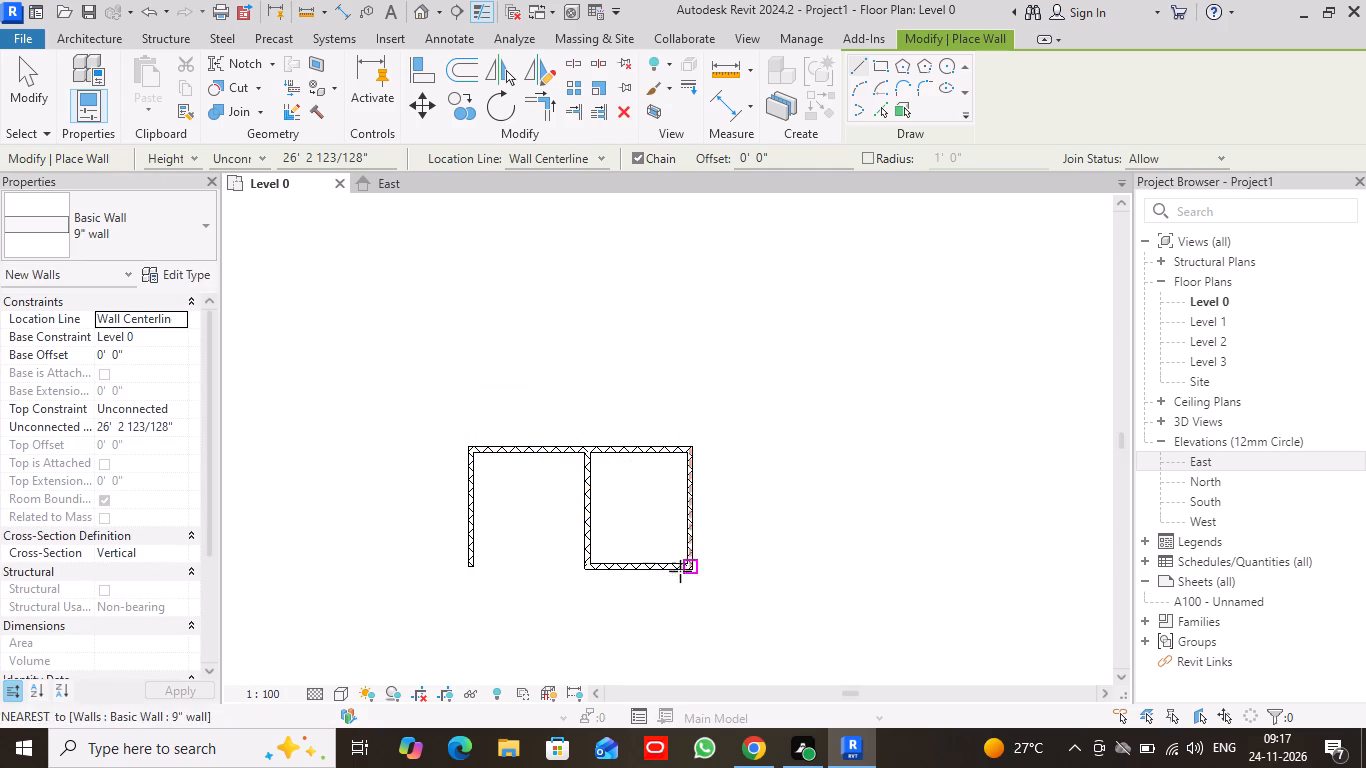
left_click(31, 93)
scroll(616, 536, "up", 2)
scroll(620, 532, "down", 1)
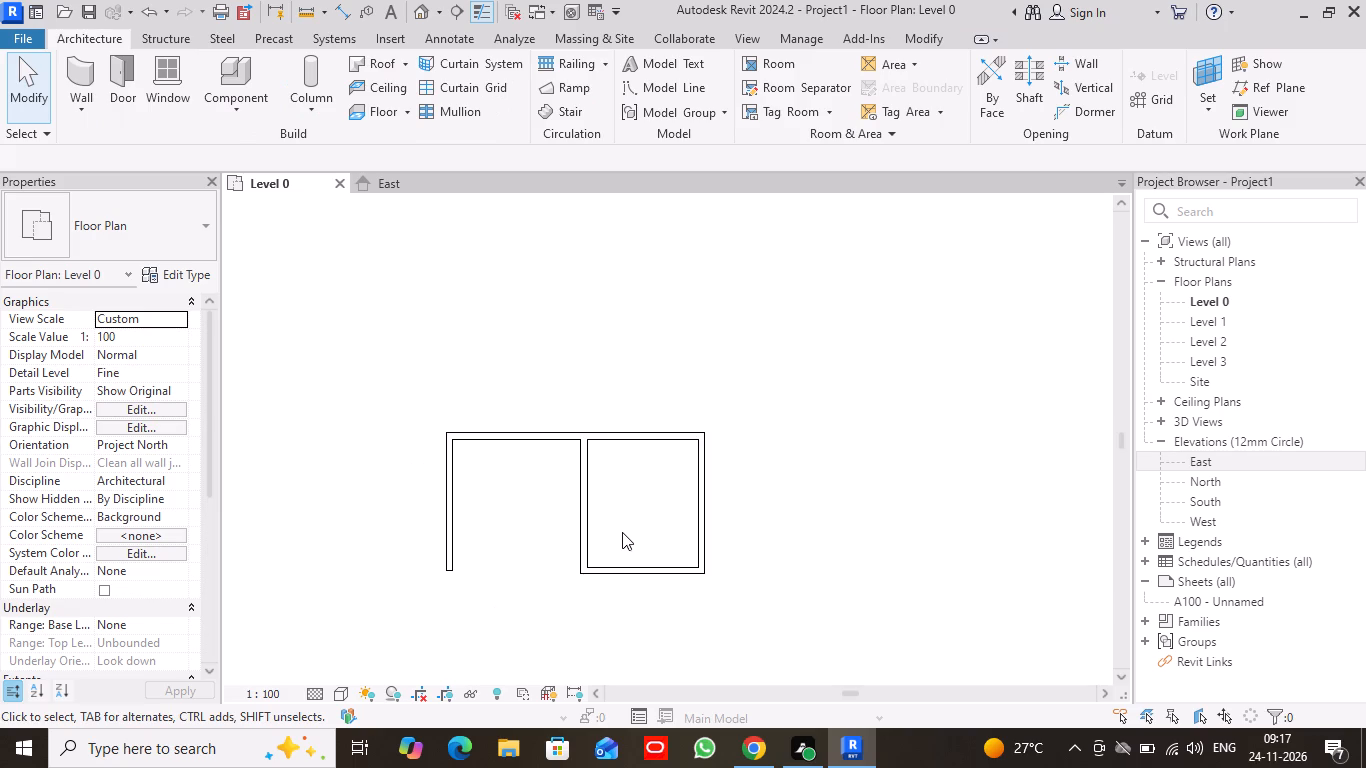
middle_click_drag(631, 538, 650, 475)
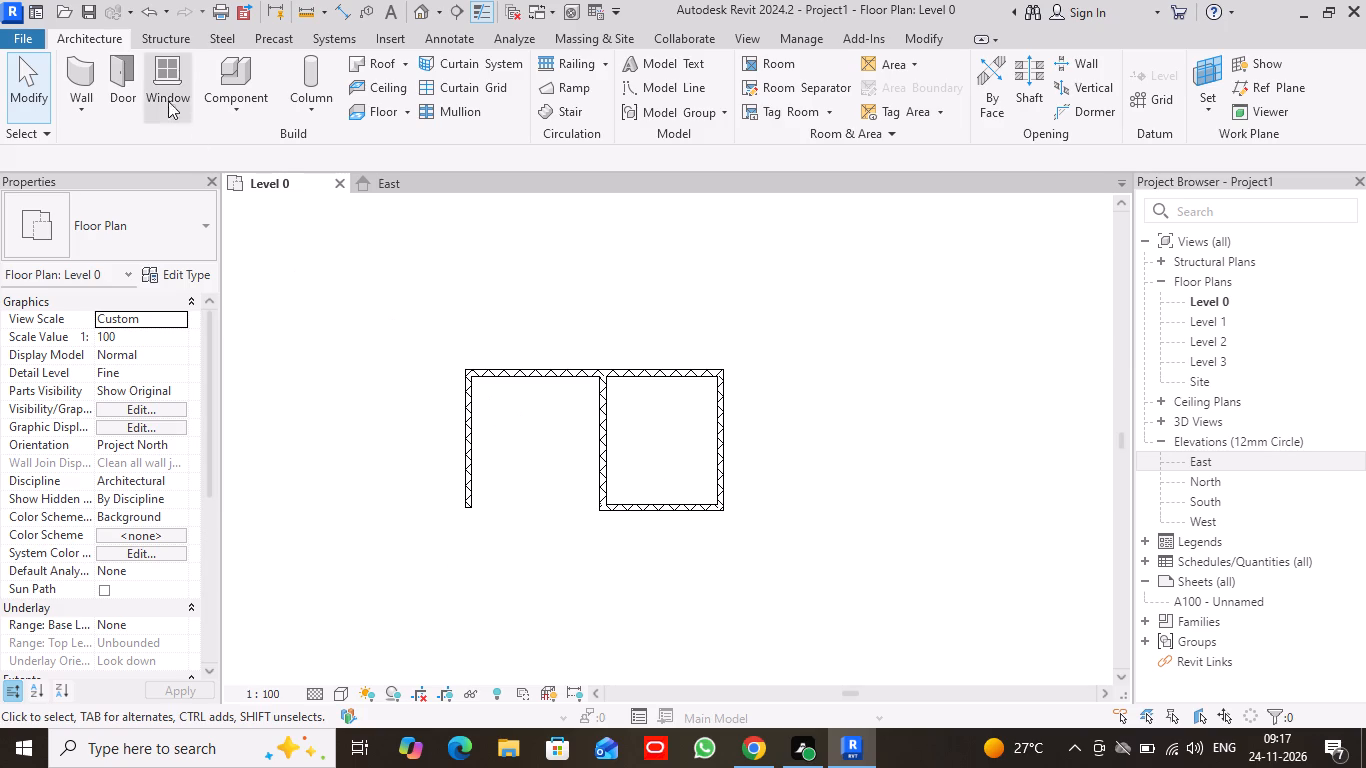
From the top wall's west end, draw 9" walls 21' north, 30' east and 21' south to enclose the large north room.
left_click(72, 68)
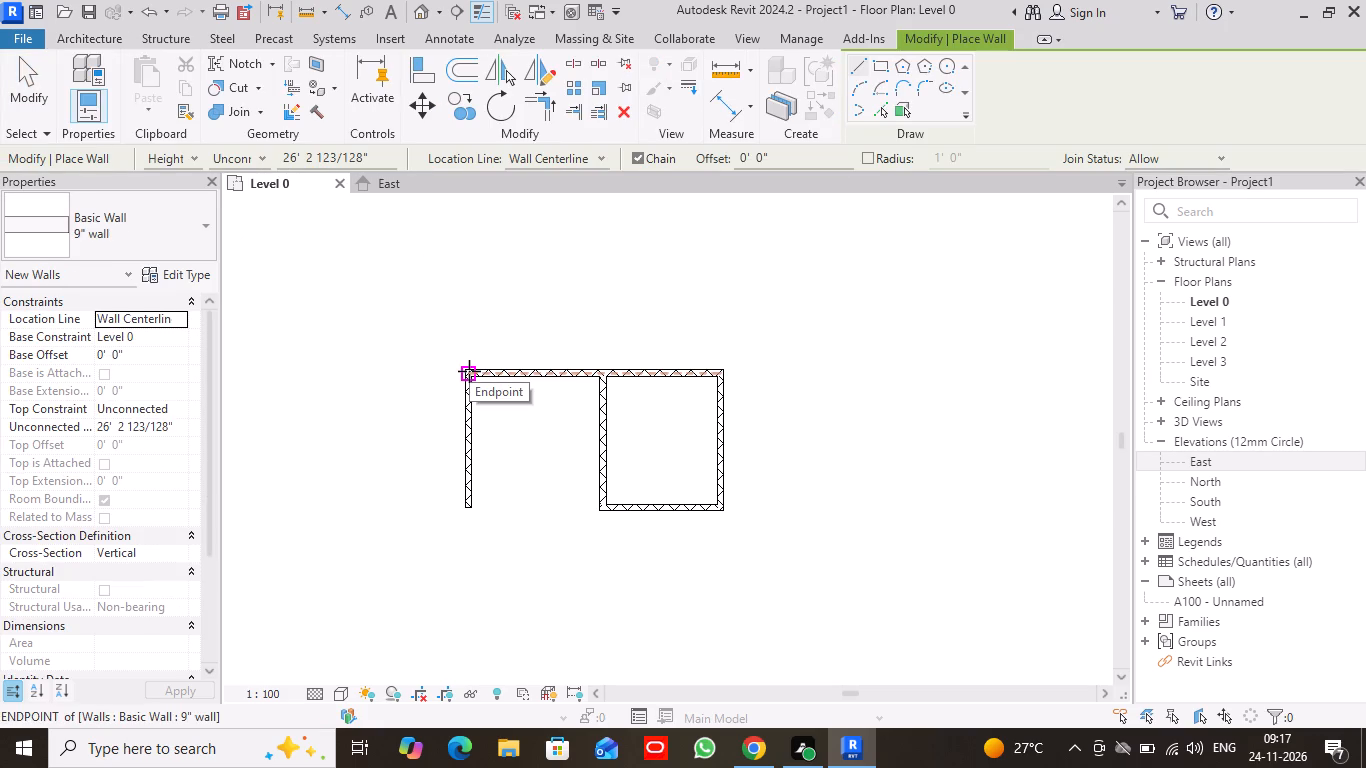
left_click(469, 371)
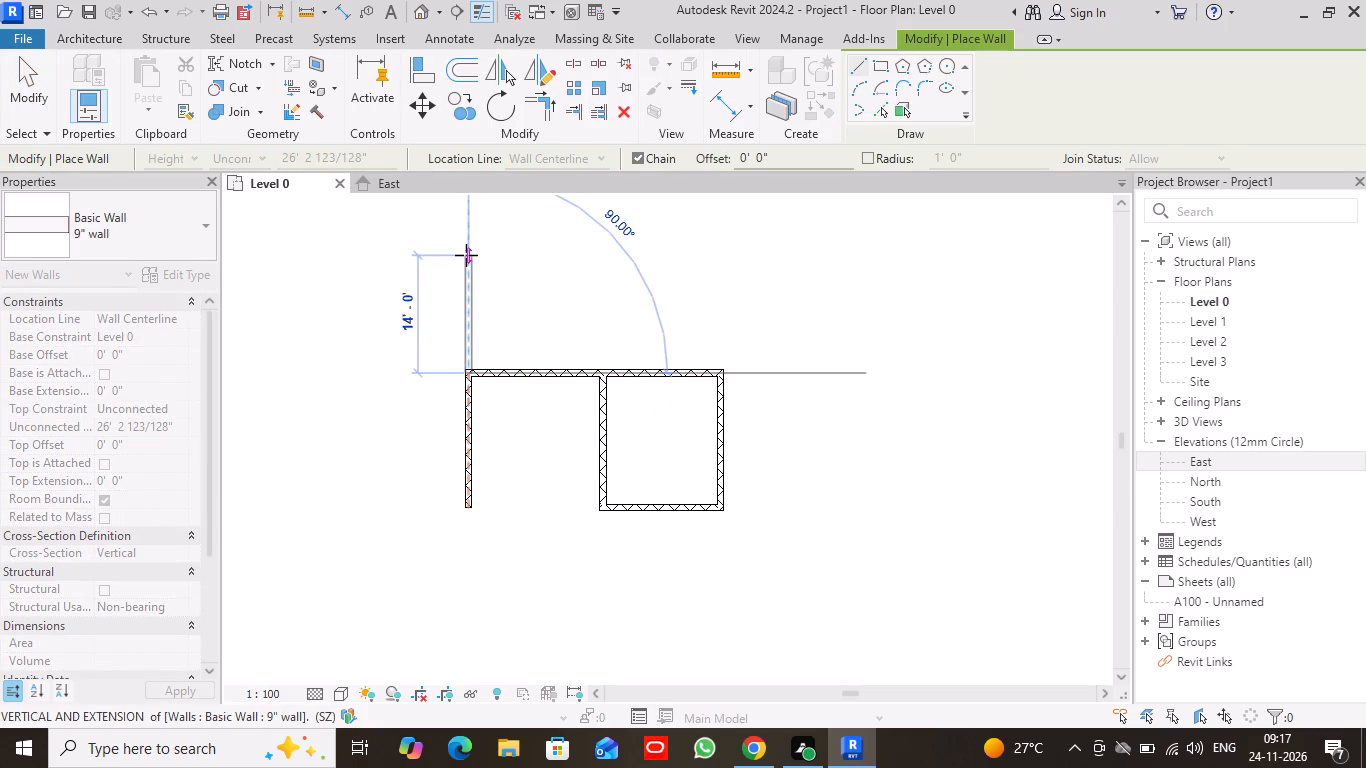
type("21")
key("apostrophe")
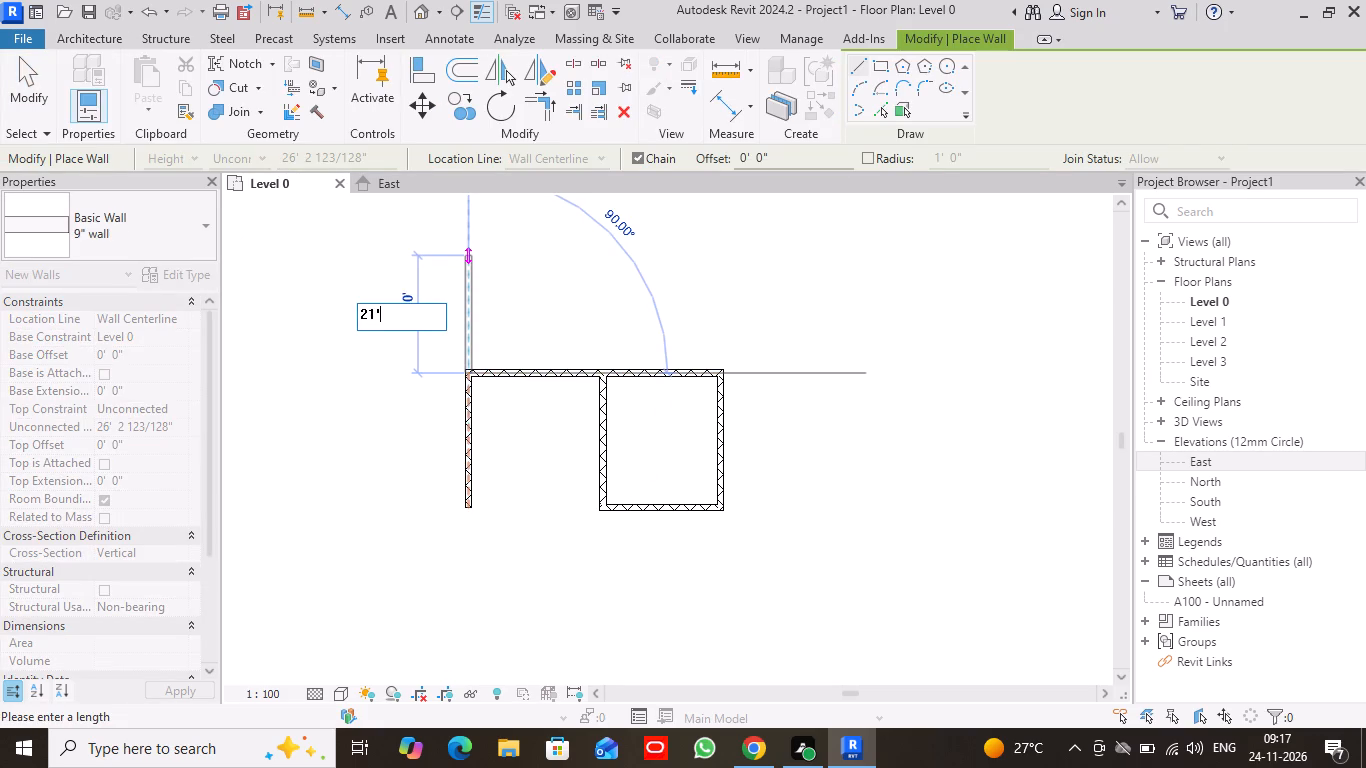
key("Return")
middle_click_drag(466, 255, 467, 339)
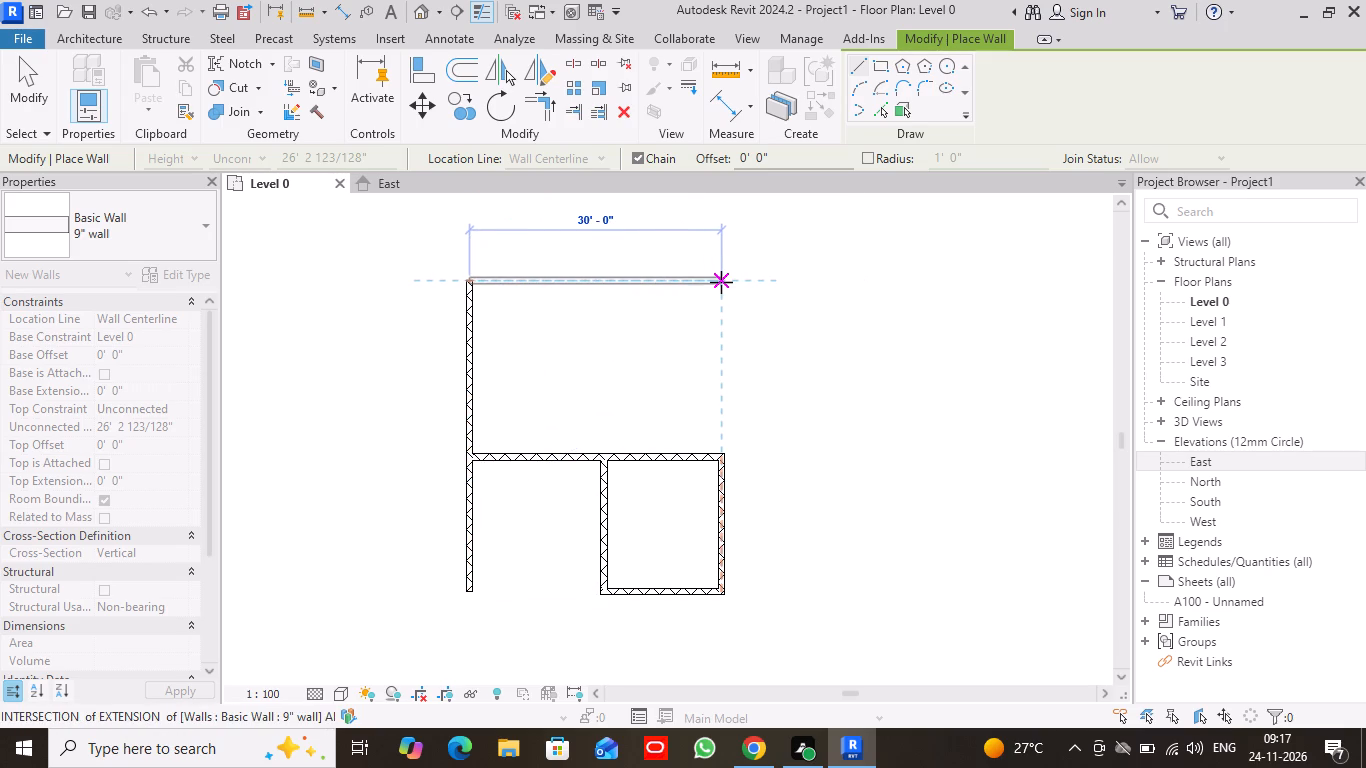
left_click(721, 282)
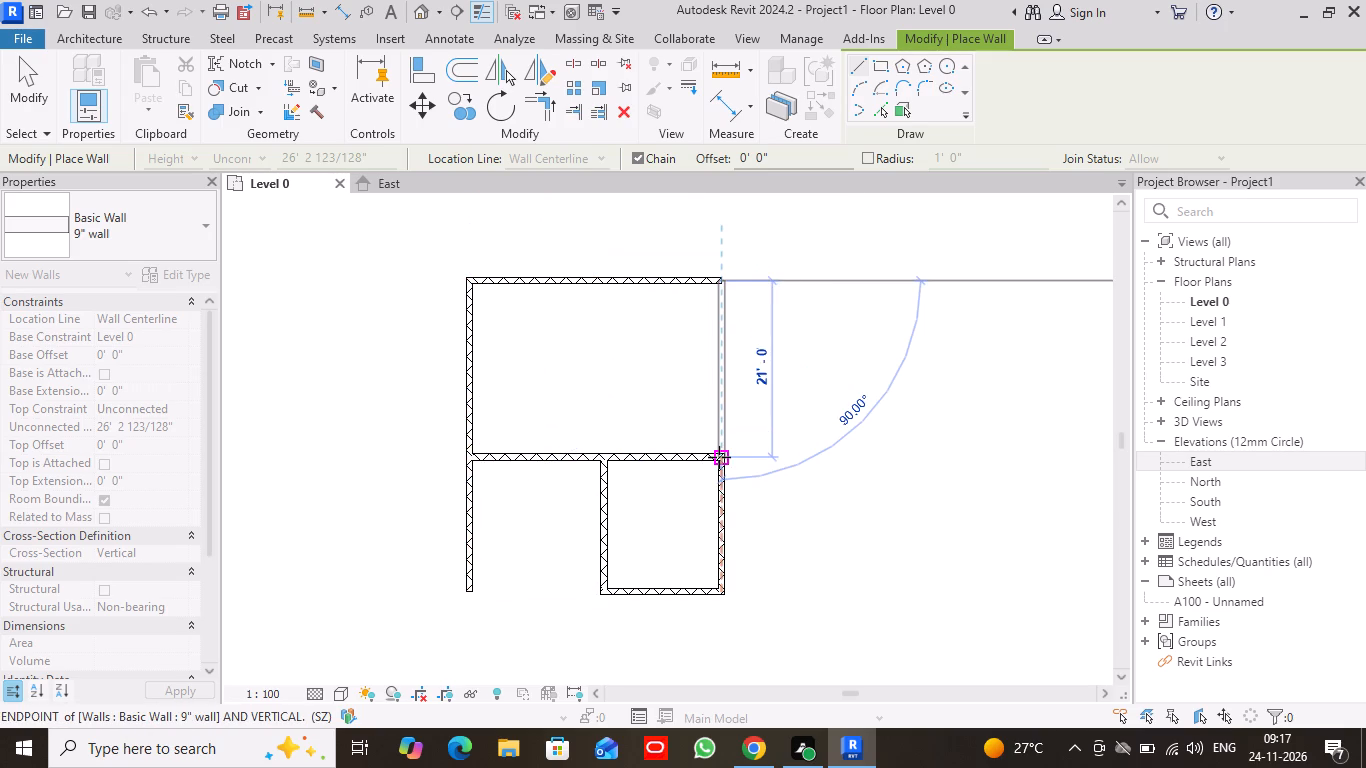
left_click(719, 457)
key("Escape")
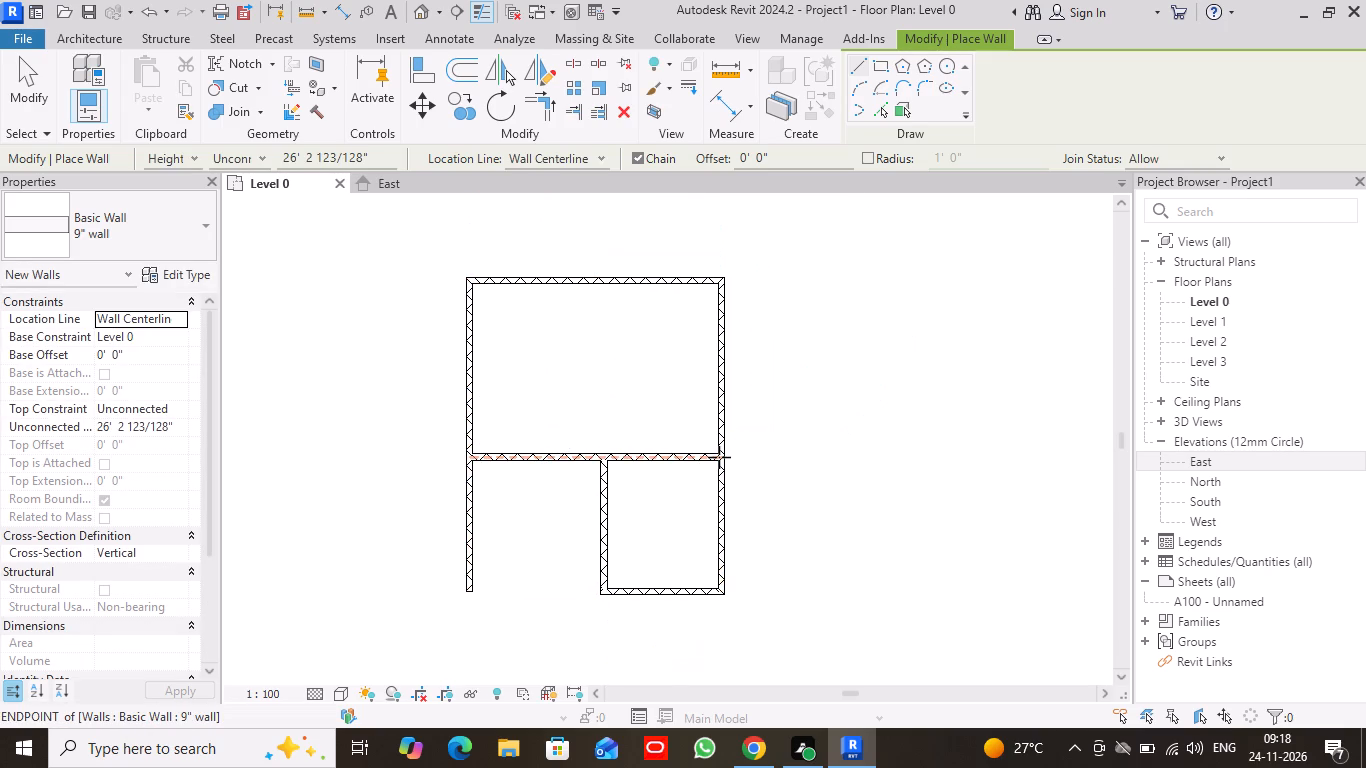
Look over the Level 0 wall layout and leave the wall command.
scroll(676, 535, "up", 2)
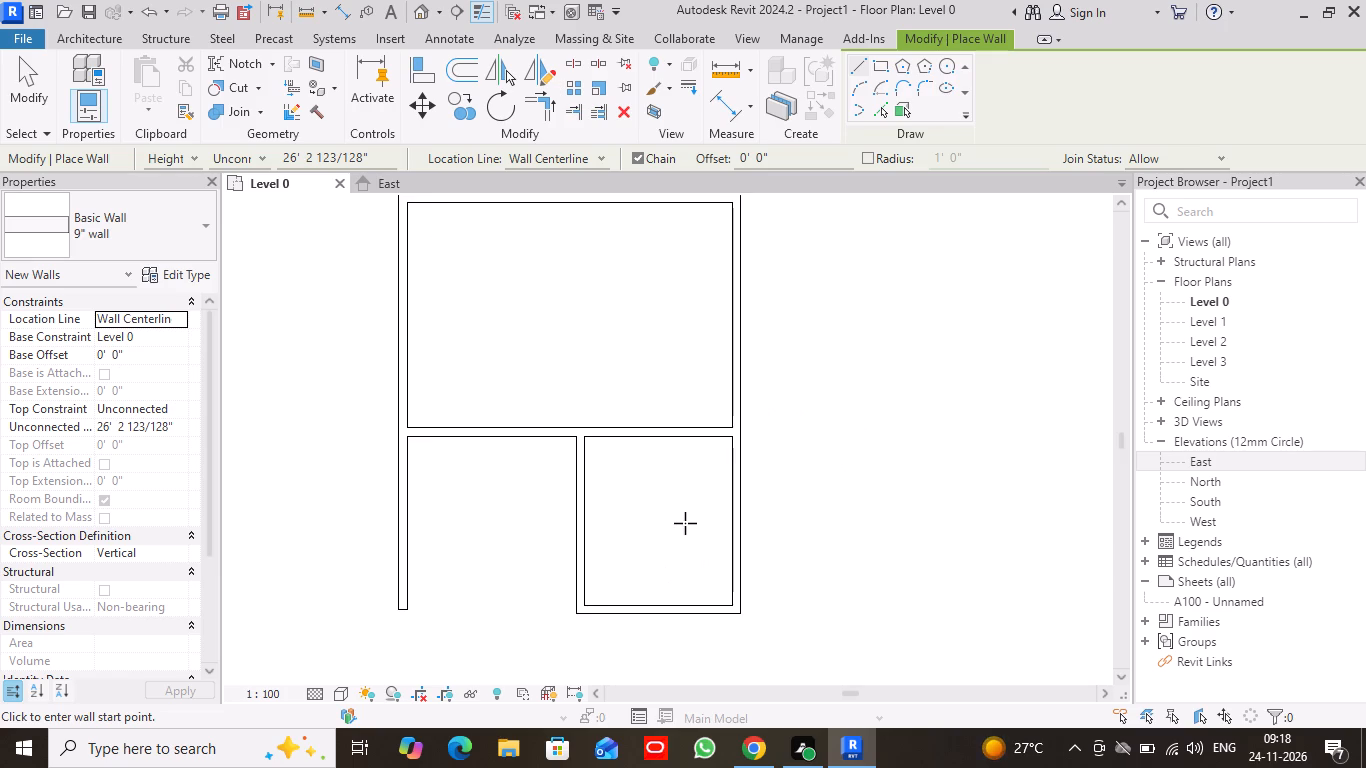
scroll(685, 517, "down", 1)
scroll(640, 292, "down", 1)
scroll(645, 275, "up", 5)
scroll(645, 275, "down", 3)
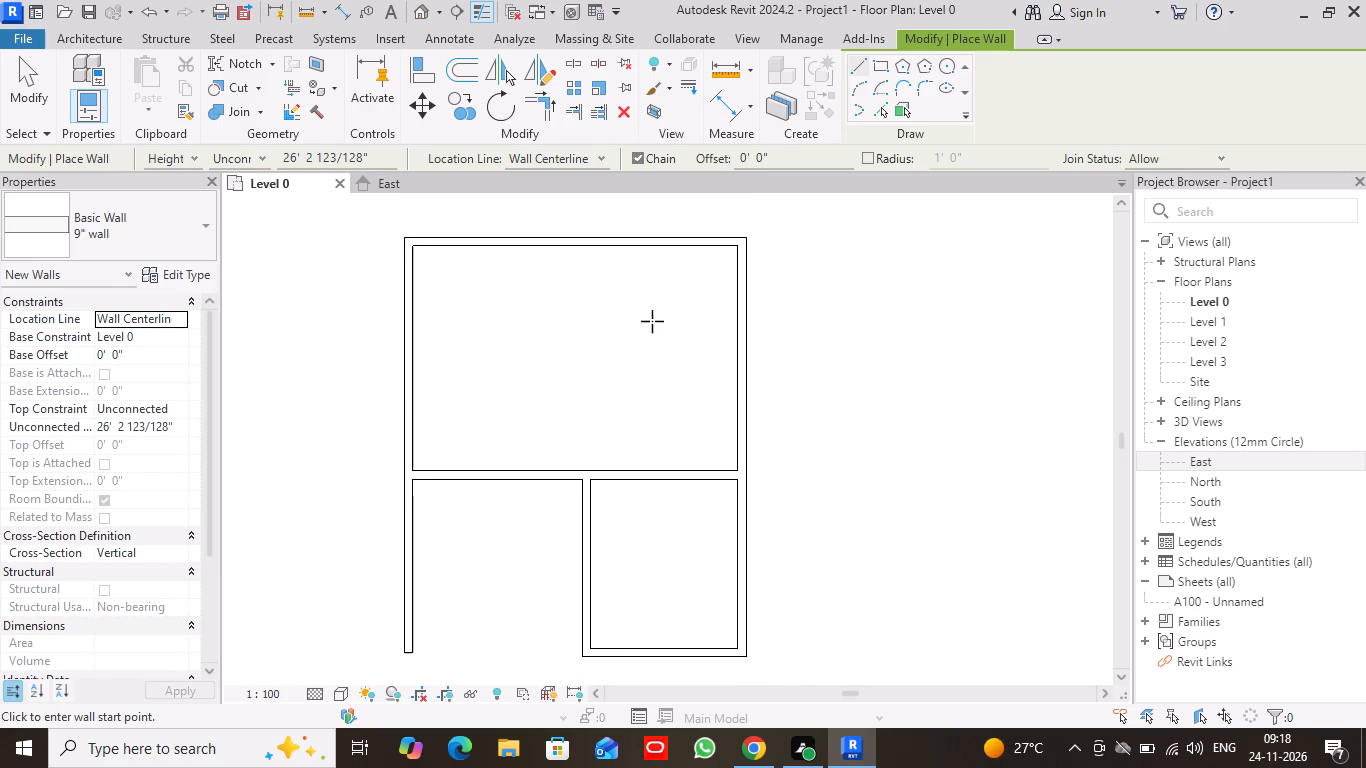
middle_click_drag(826, 509, 879, 430)
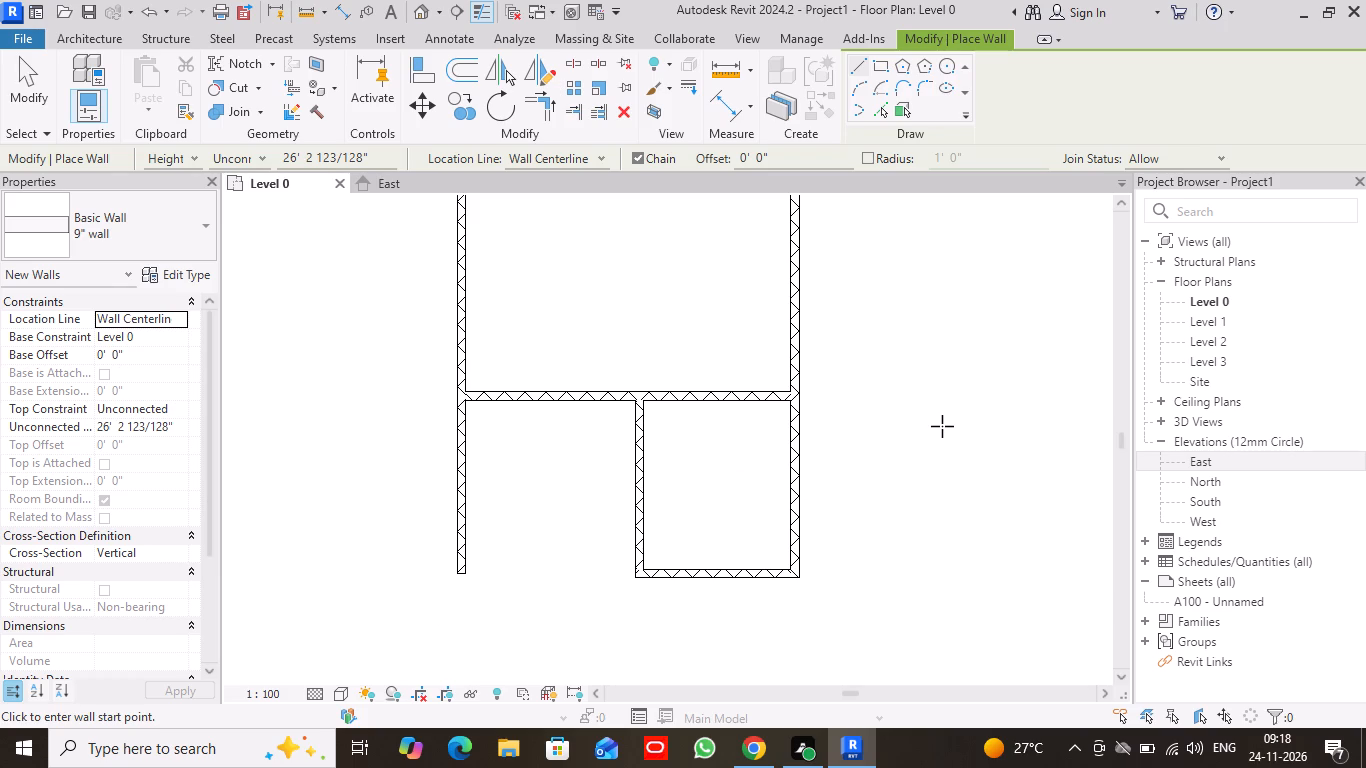
scroll(903, 380, "down", 2)
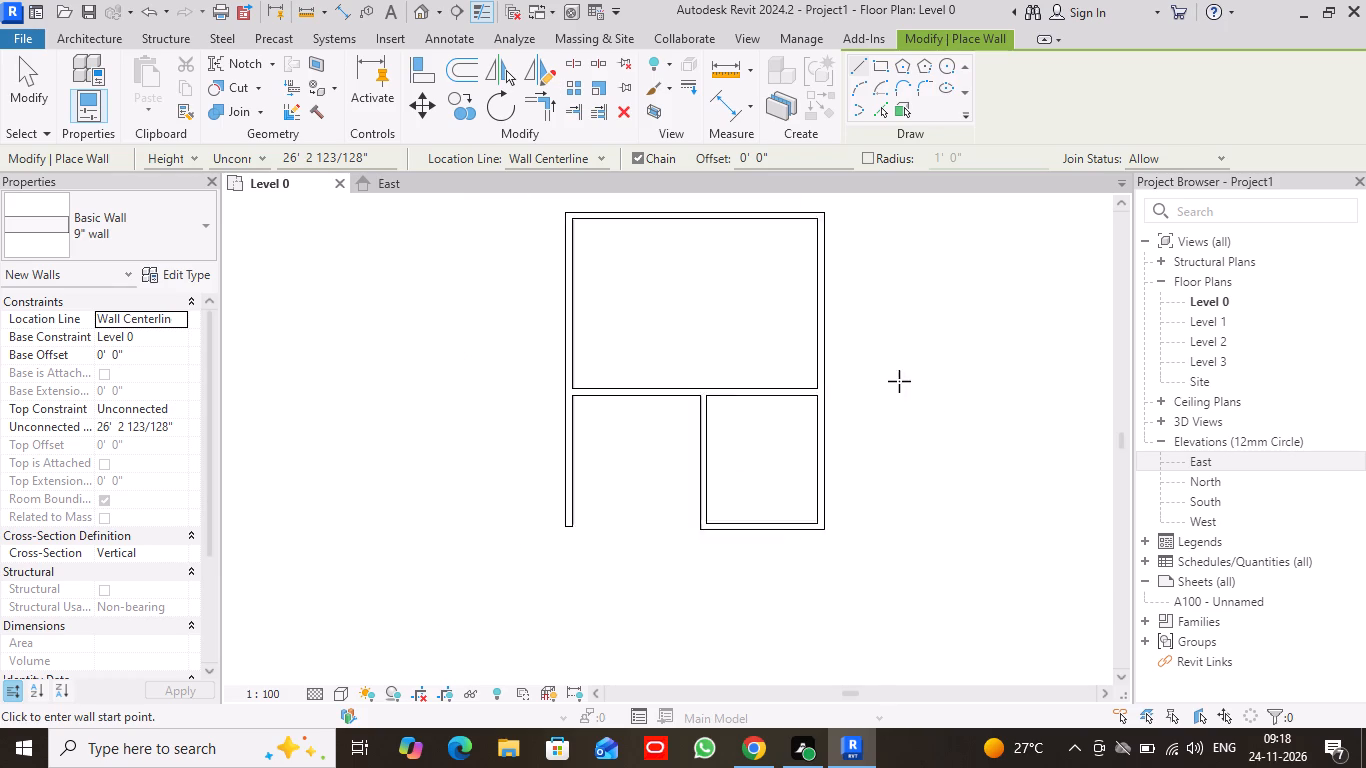
scroll(899, 381, "down", 1)
middle_click_drag(900, 374, 896, 414)
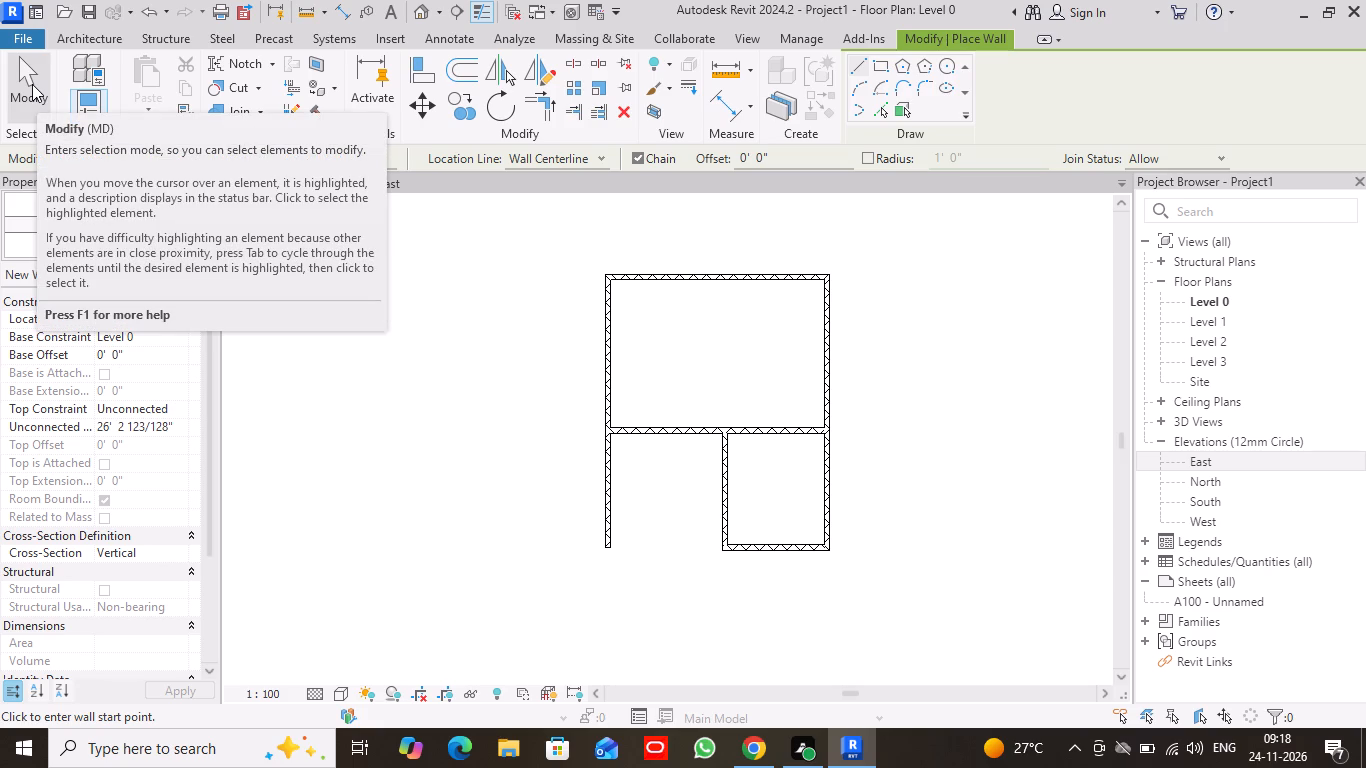
left_click(24, 75)
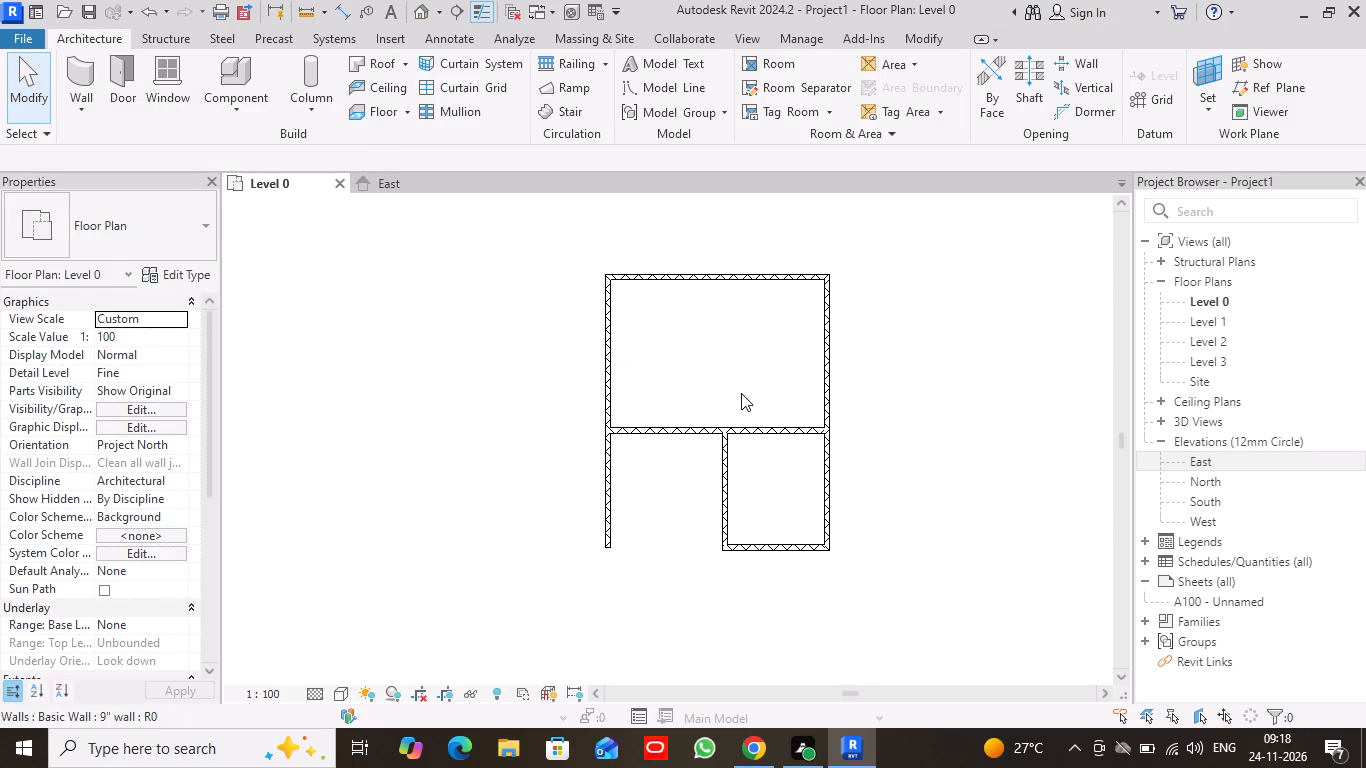
scroll(866, 410, "up", 1)
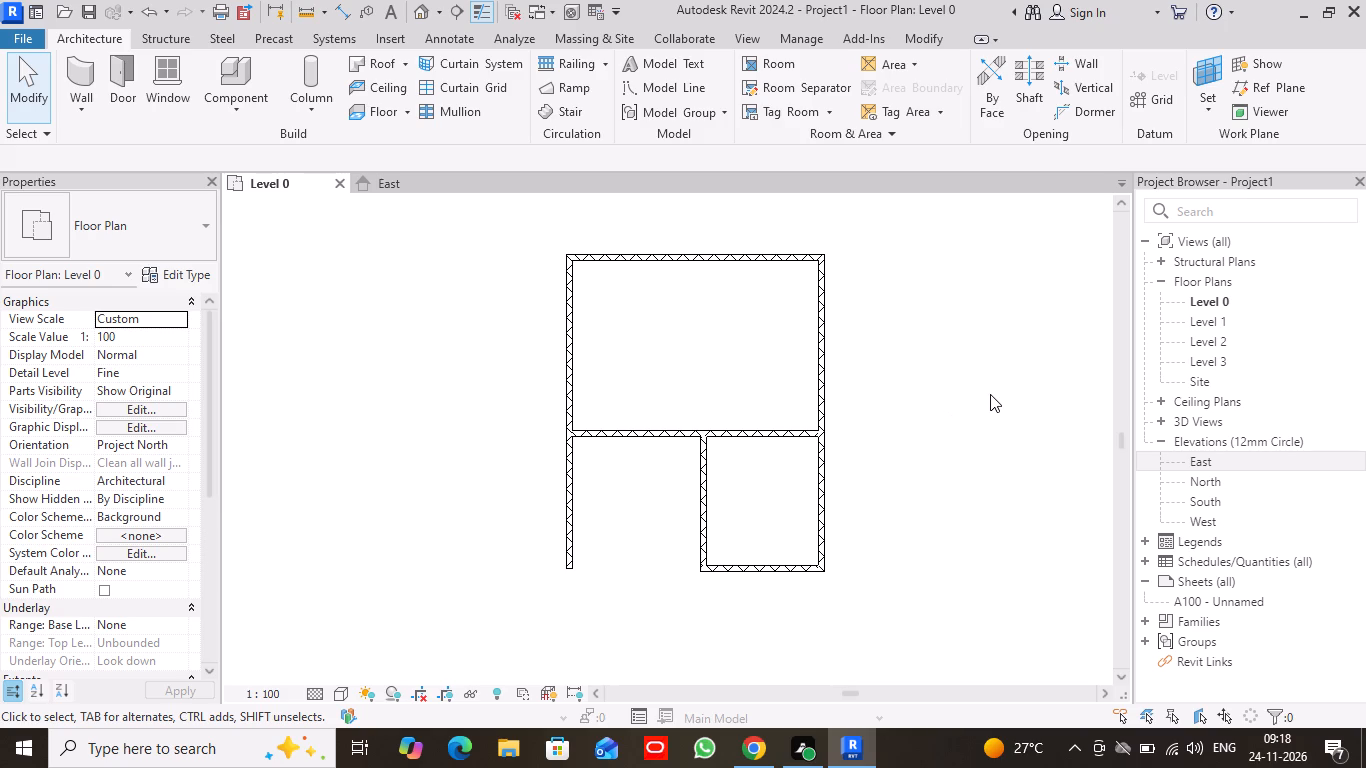
Open the default 3D view and set its visual style to Hidden Line and its detail level to Fine.
left_click(422, 9)
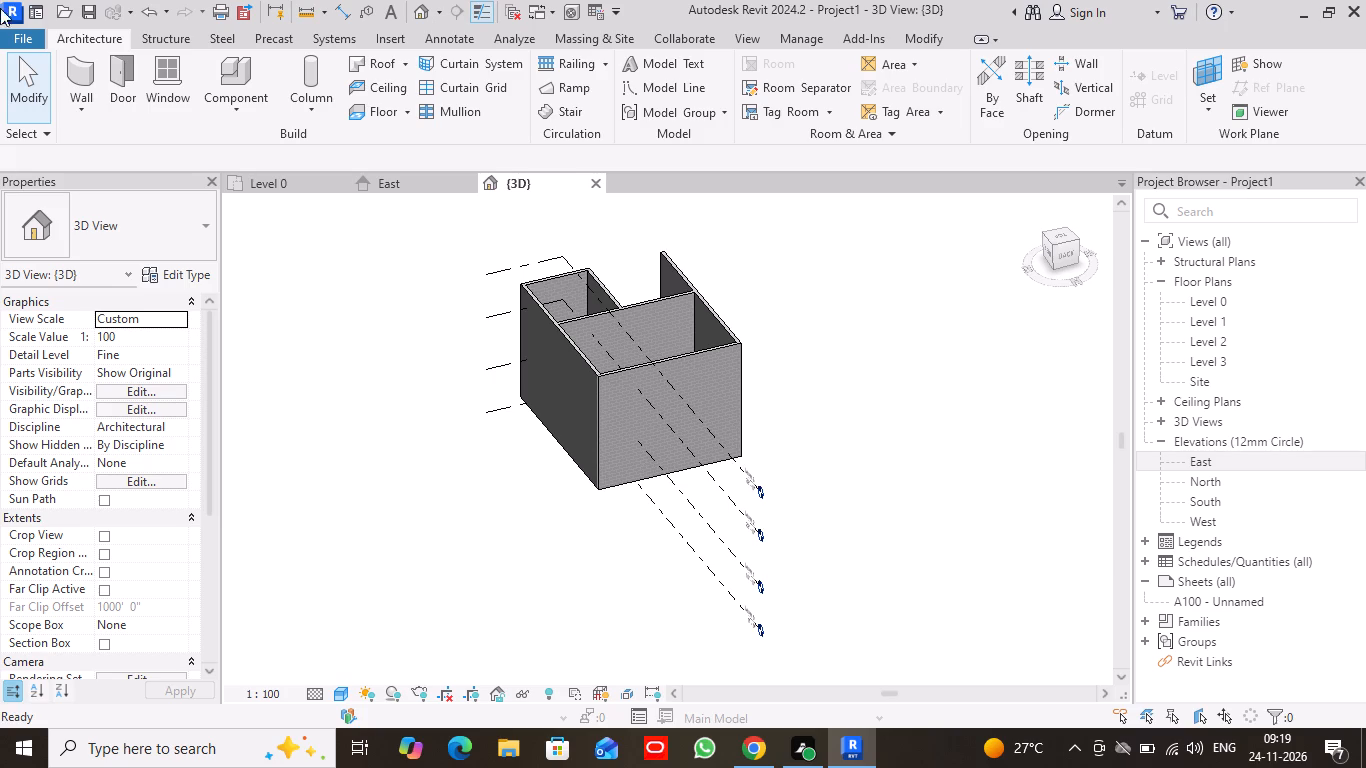
left_click(341, 689)
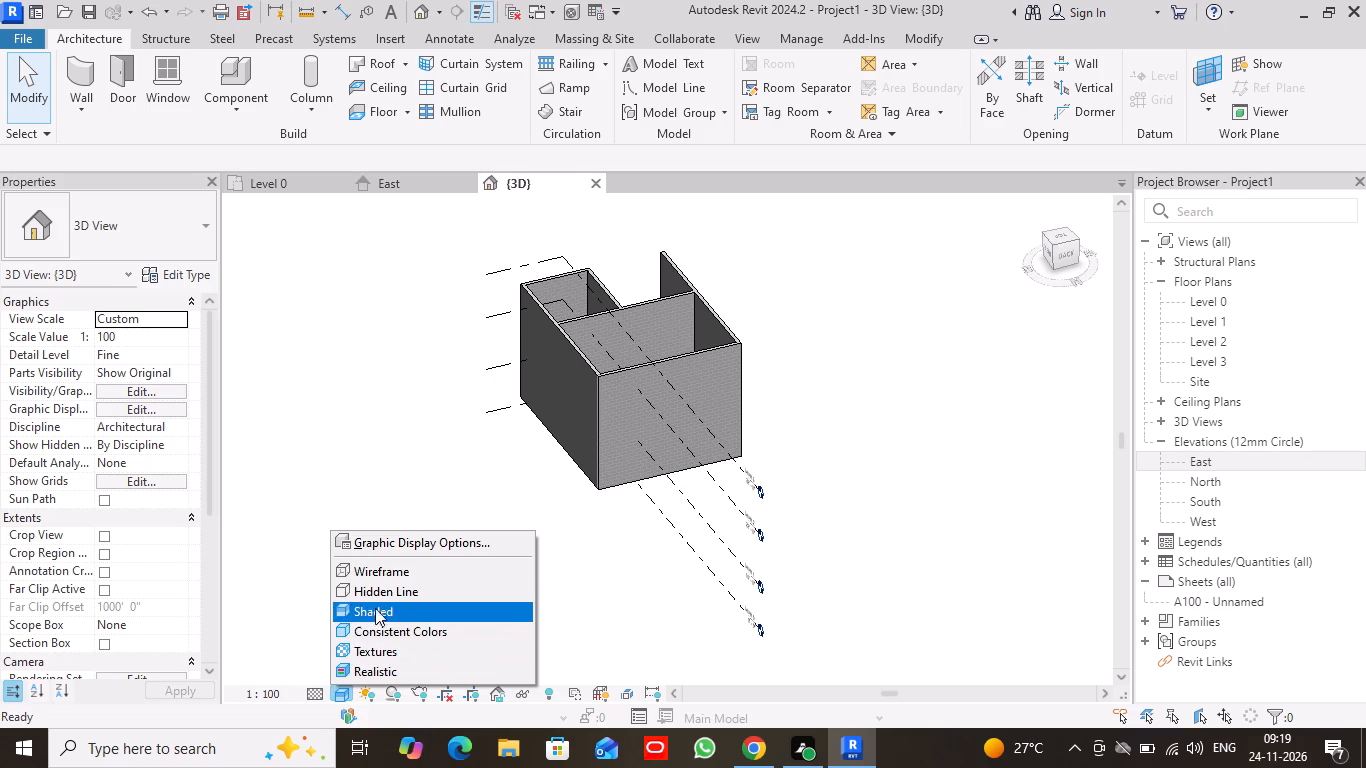
left_click(405, 593)
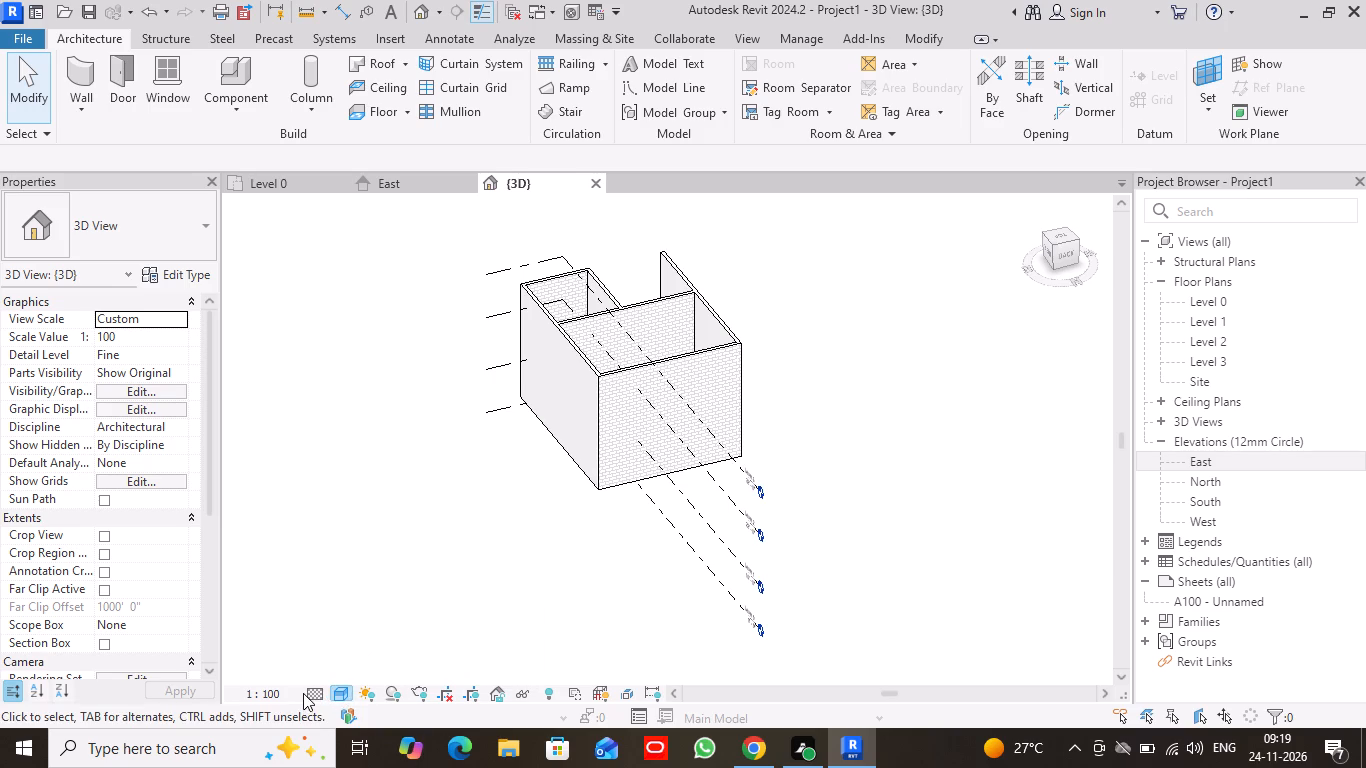
left_click(303, 693)
left_click(315, 694)
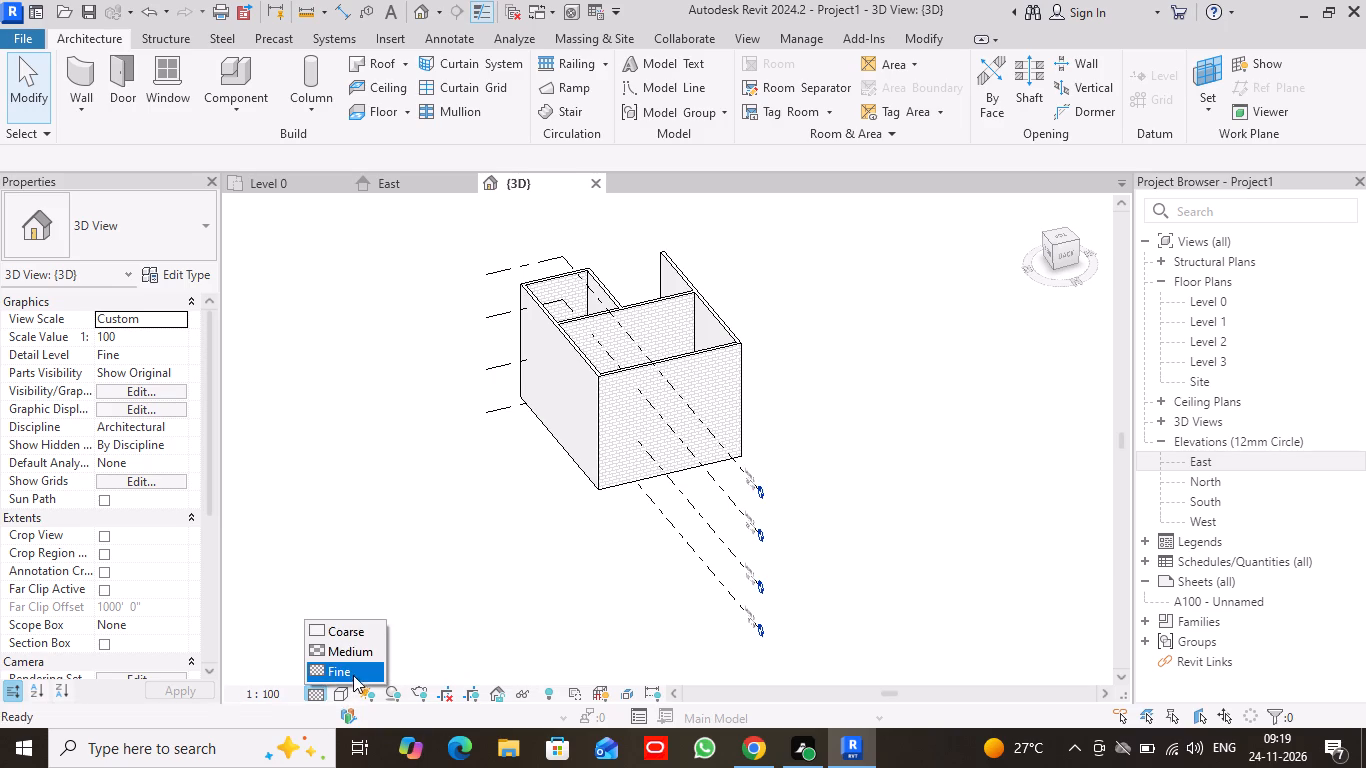
left_click(357, 671)
Orbit to the front of the model, select all the walls and set their top constraint to Up to level: Level 1.
left_click_drag(1046, 235, 1047, 240)
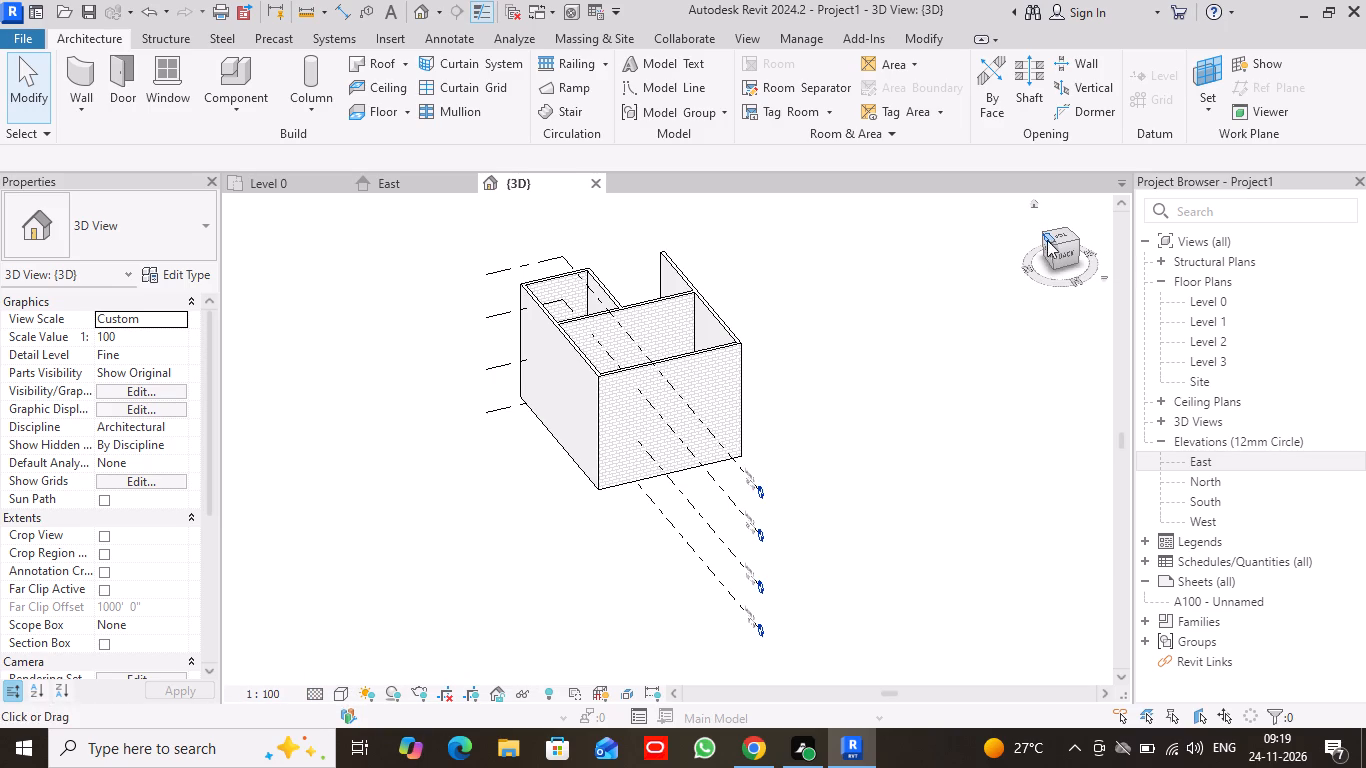
left_click_drag(1047, 240, 623, 332)
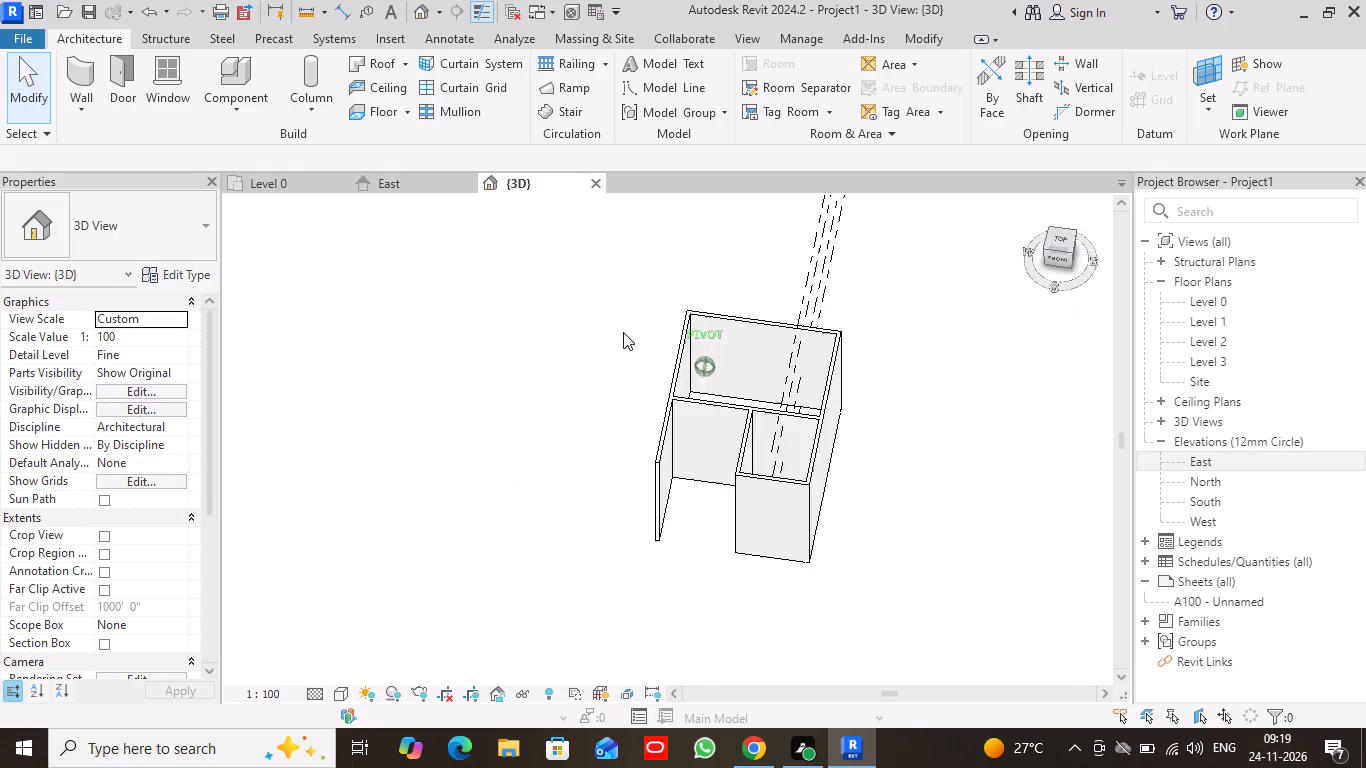
left_click_drag(623, 332, 487, 305)
scroll(796, 508, "up", 2)
middle_click_drag(814, 486, 791, 435)
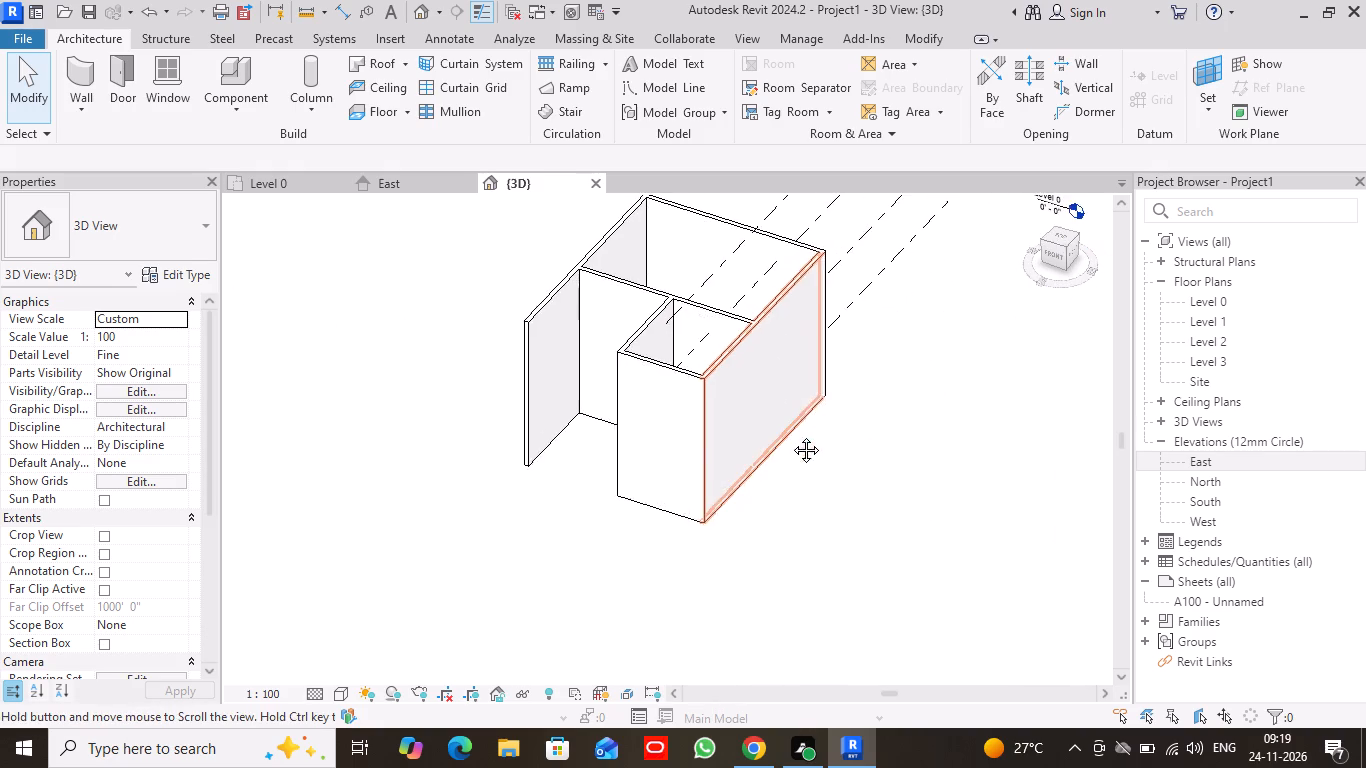
middle_click_drag(791, 435, 769, 475)
scroll(772, 480, "down", 1)
middle_click_drag(818, 425, 819, 475)
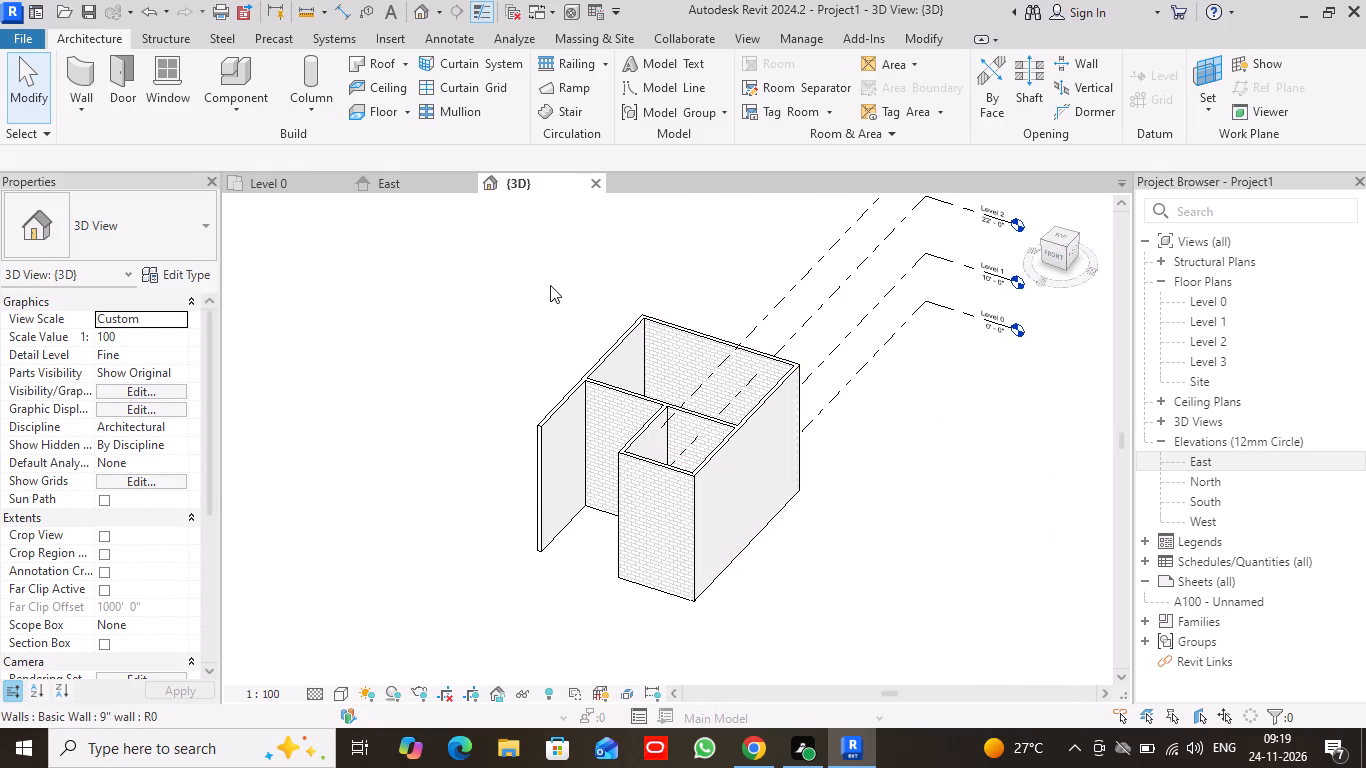
left_click_drag(505, 249, 641, 608)
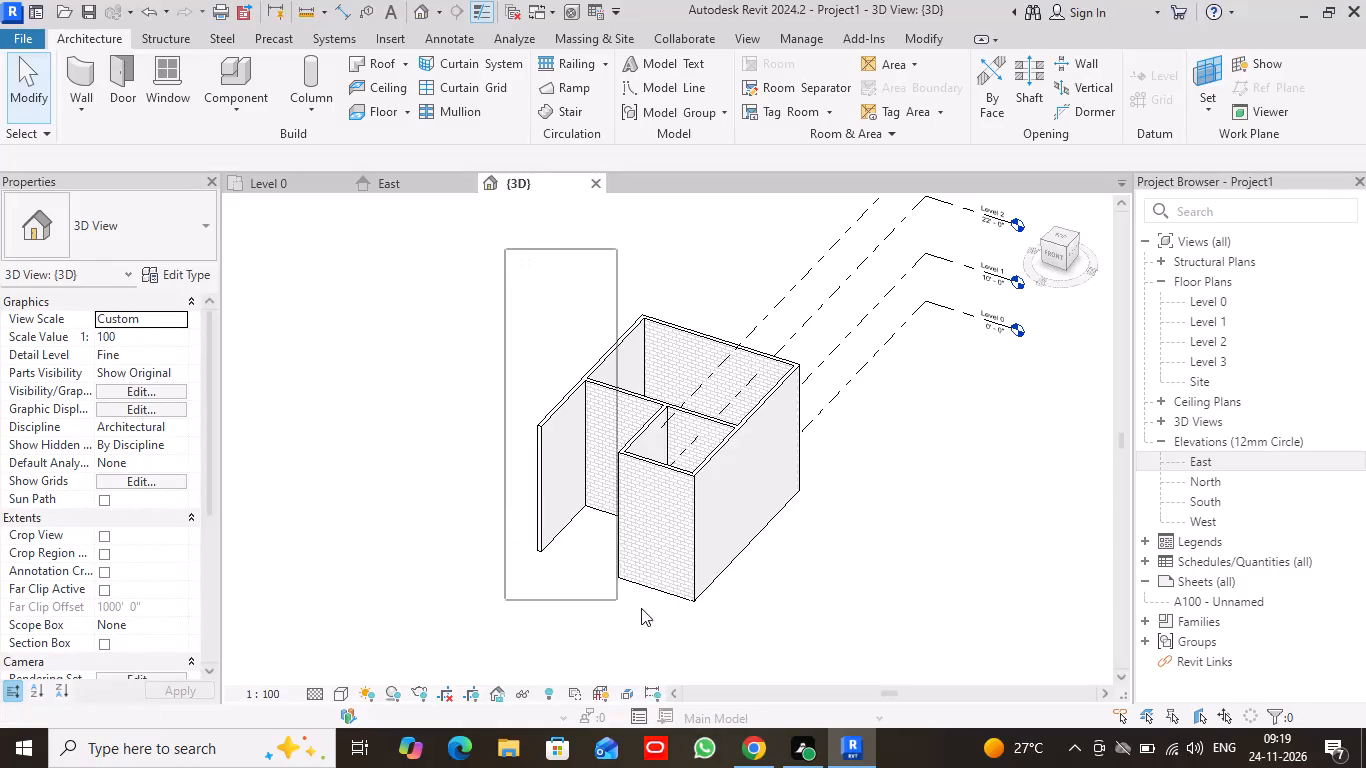
left_click_drag(641, 608, 819, 644)
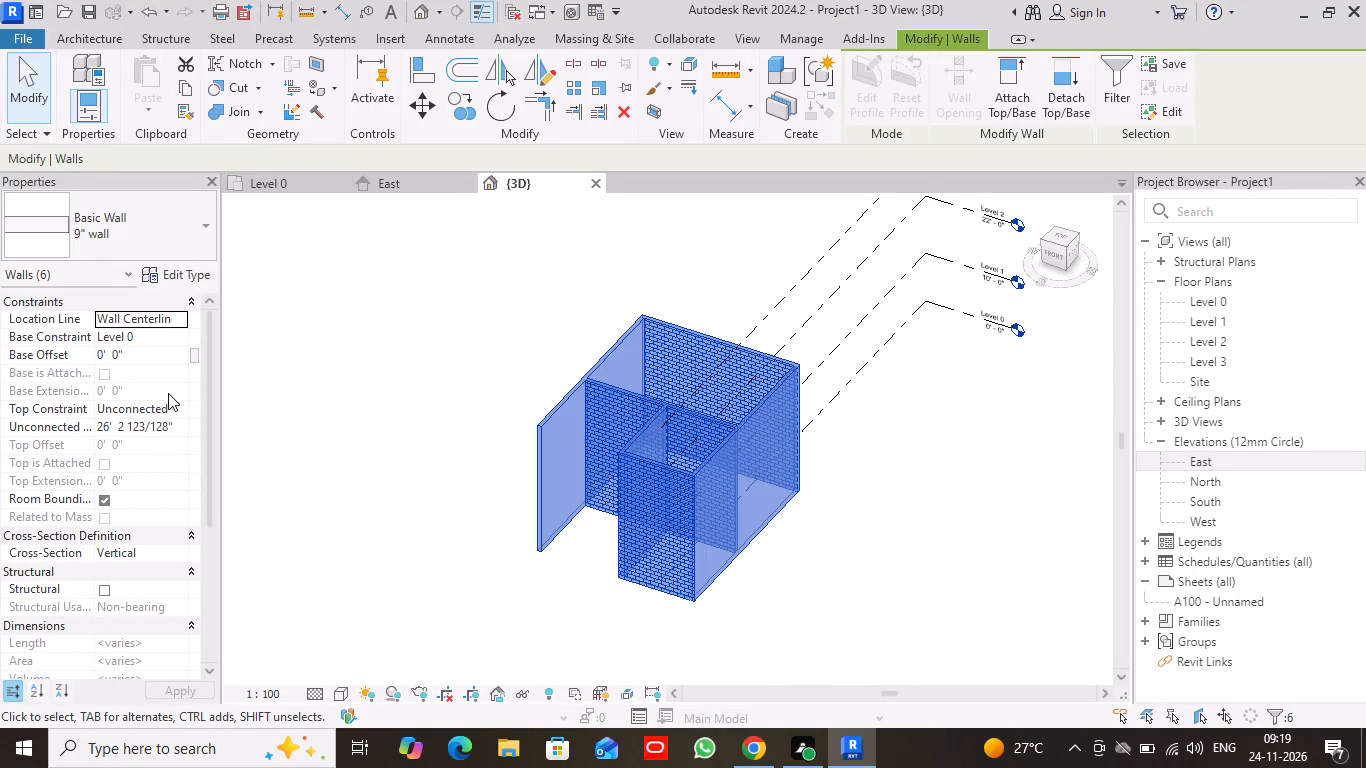
left_click(174, 406)
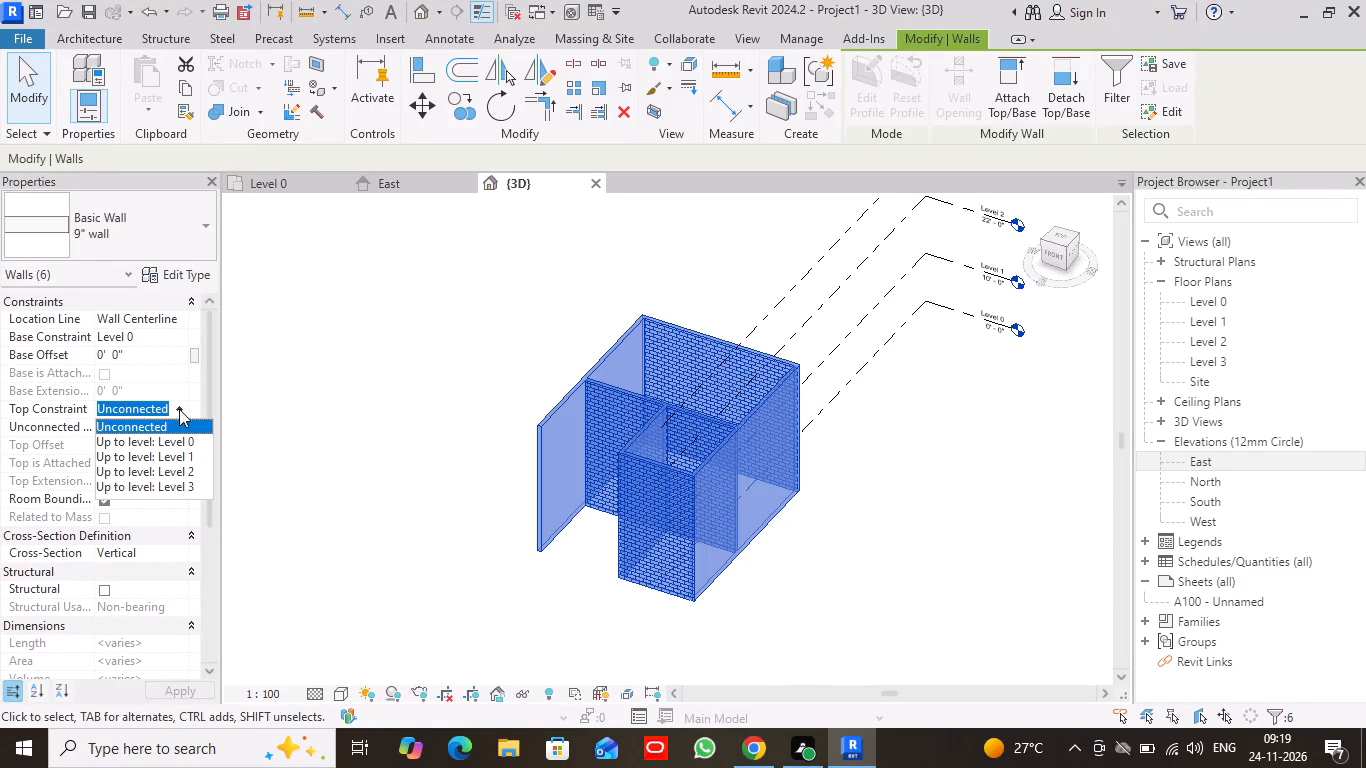
left_click(188, 457)
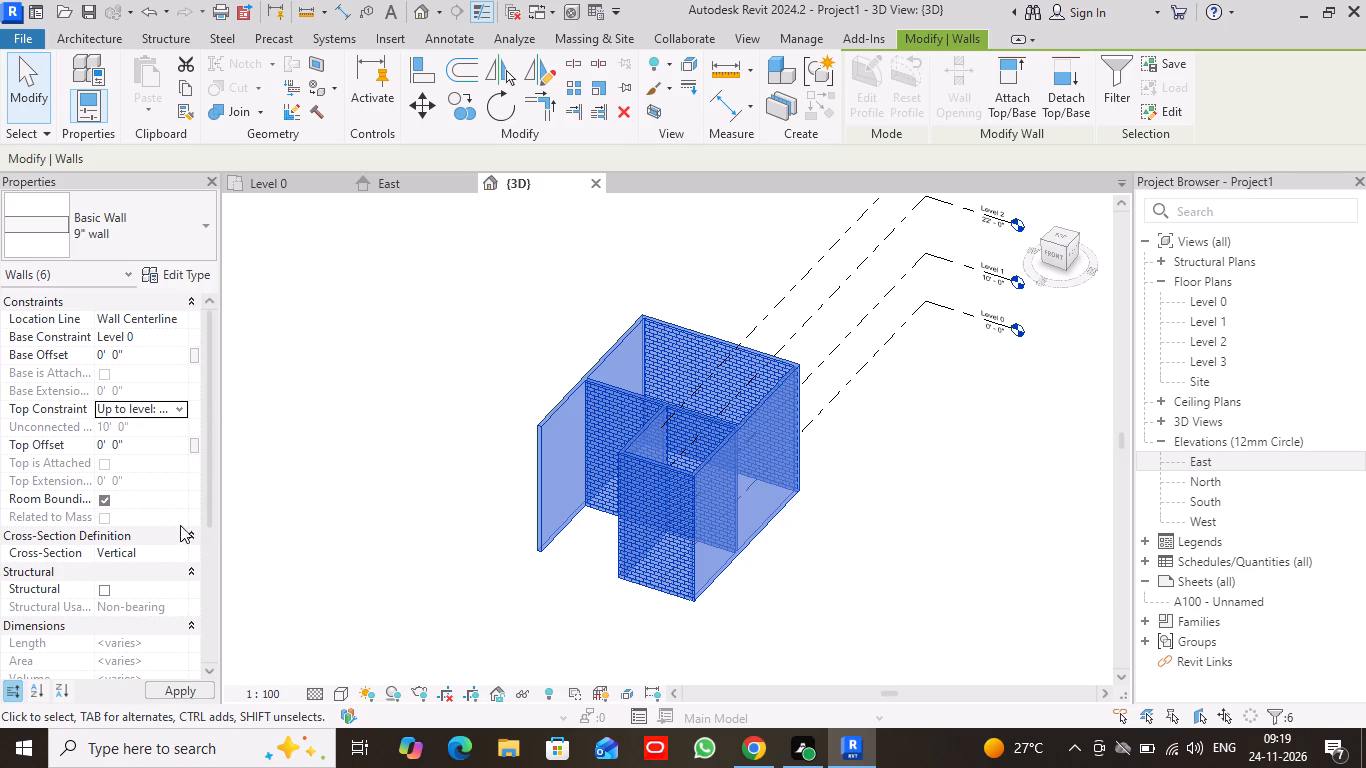
left_click(182, 688)
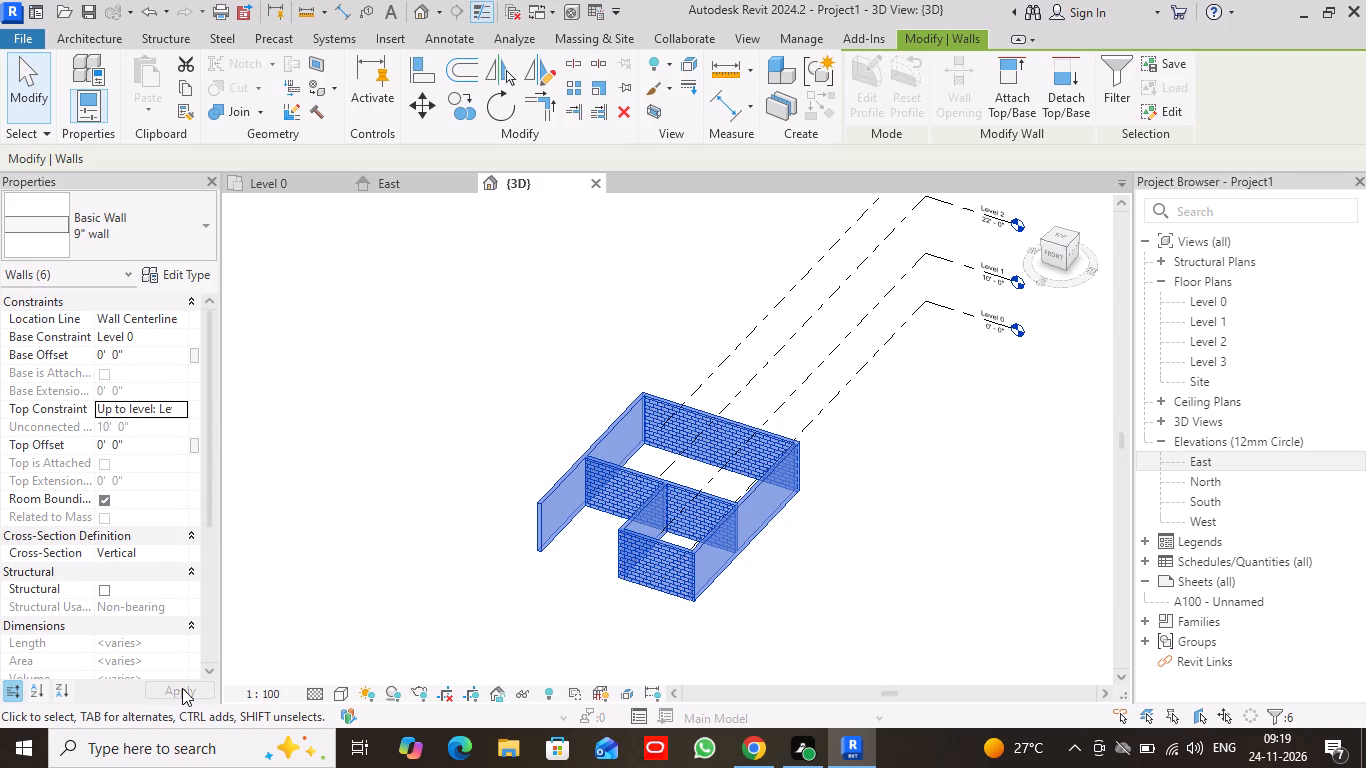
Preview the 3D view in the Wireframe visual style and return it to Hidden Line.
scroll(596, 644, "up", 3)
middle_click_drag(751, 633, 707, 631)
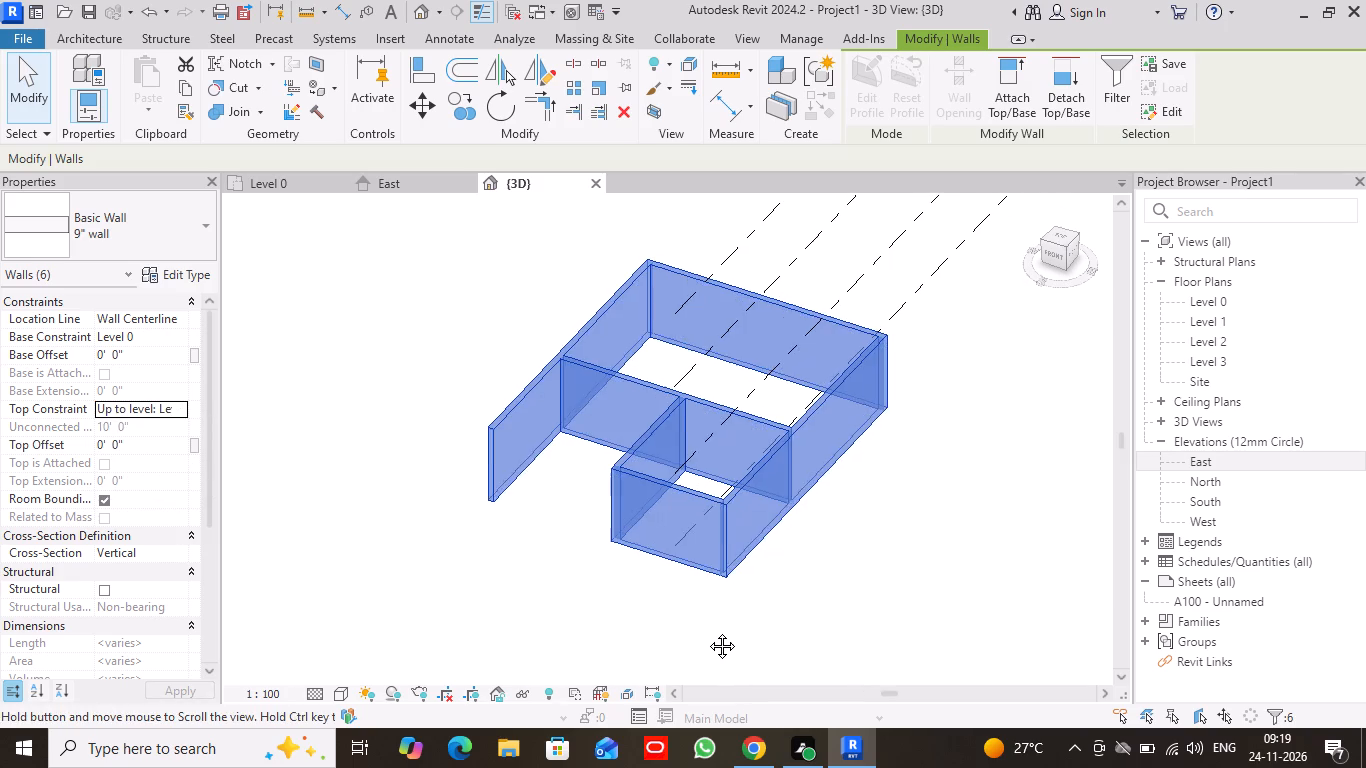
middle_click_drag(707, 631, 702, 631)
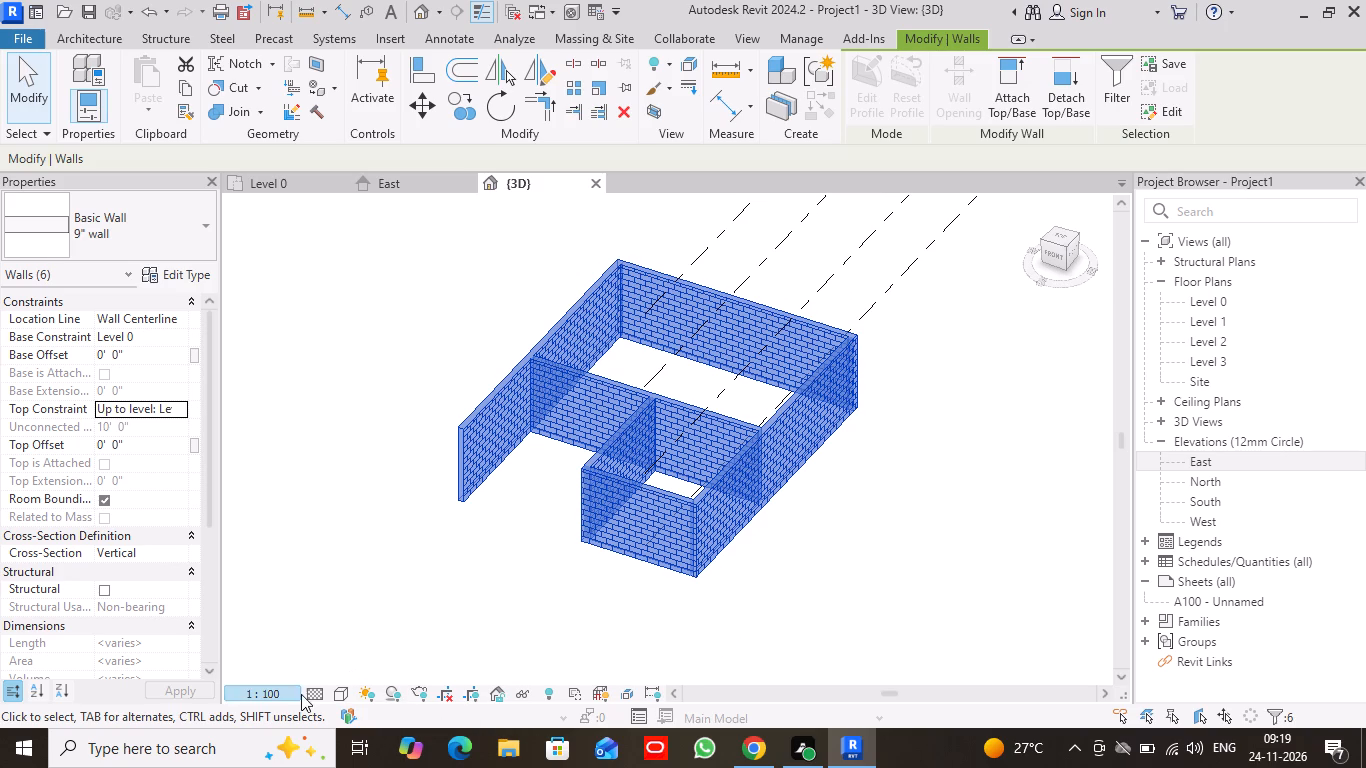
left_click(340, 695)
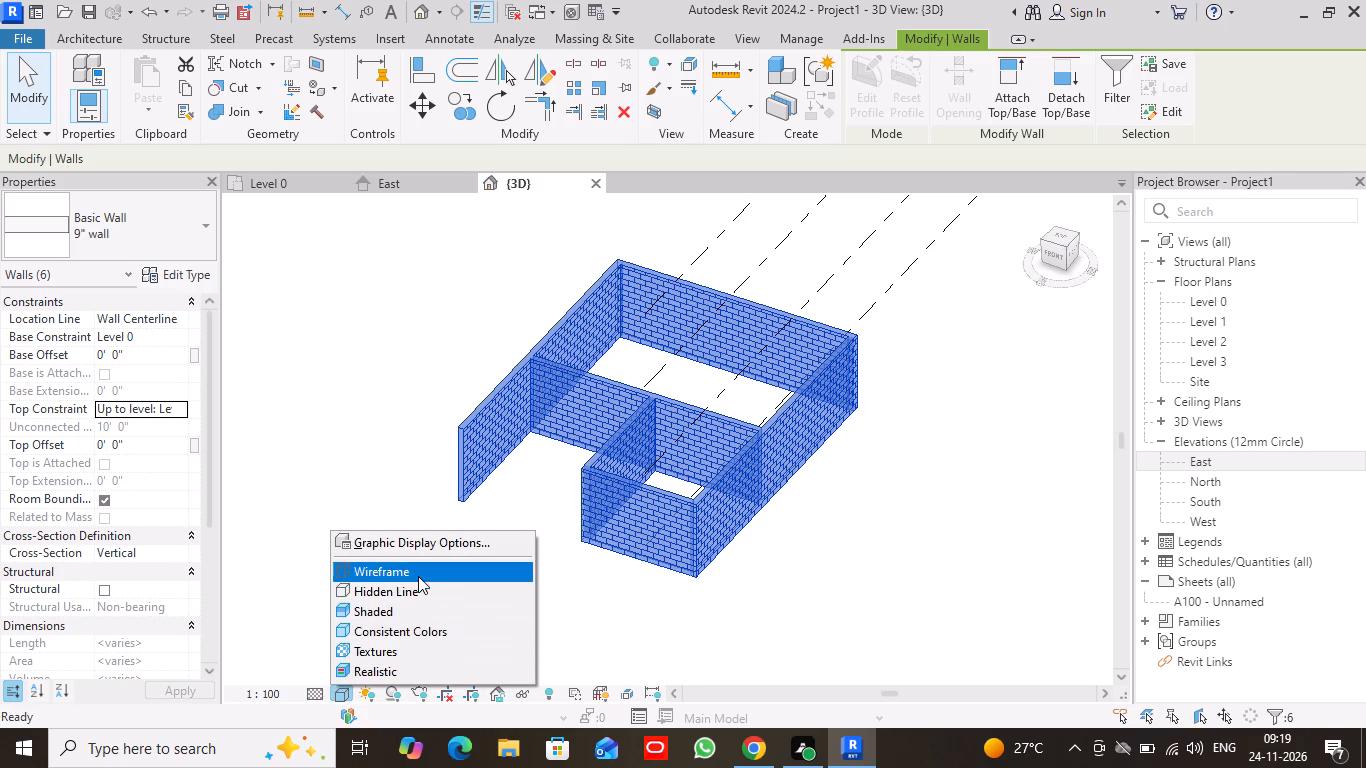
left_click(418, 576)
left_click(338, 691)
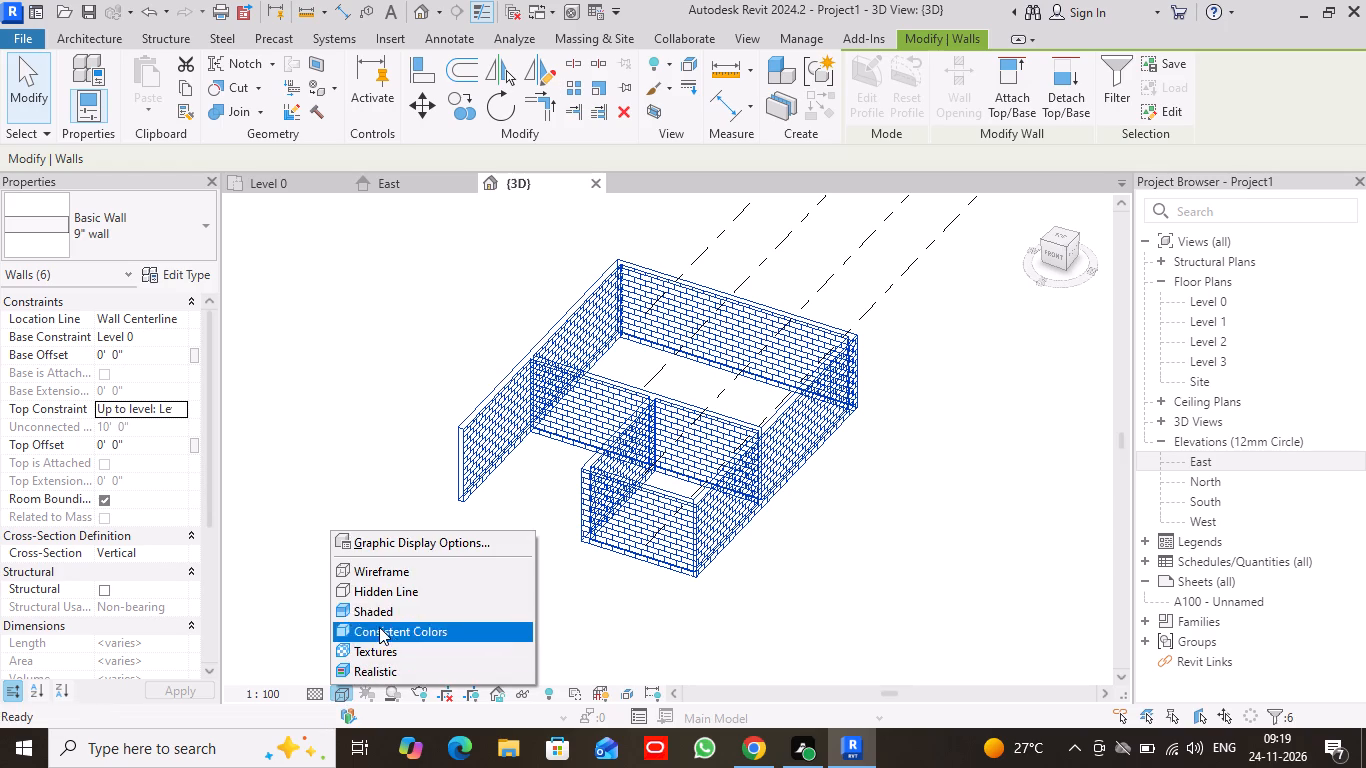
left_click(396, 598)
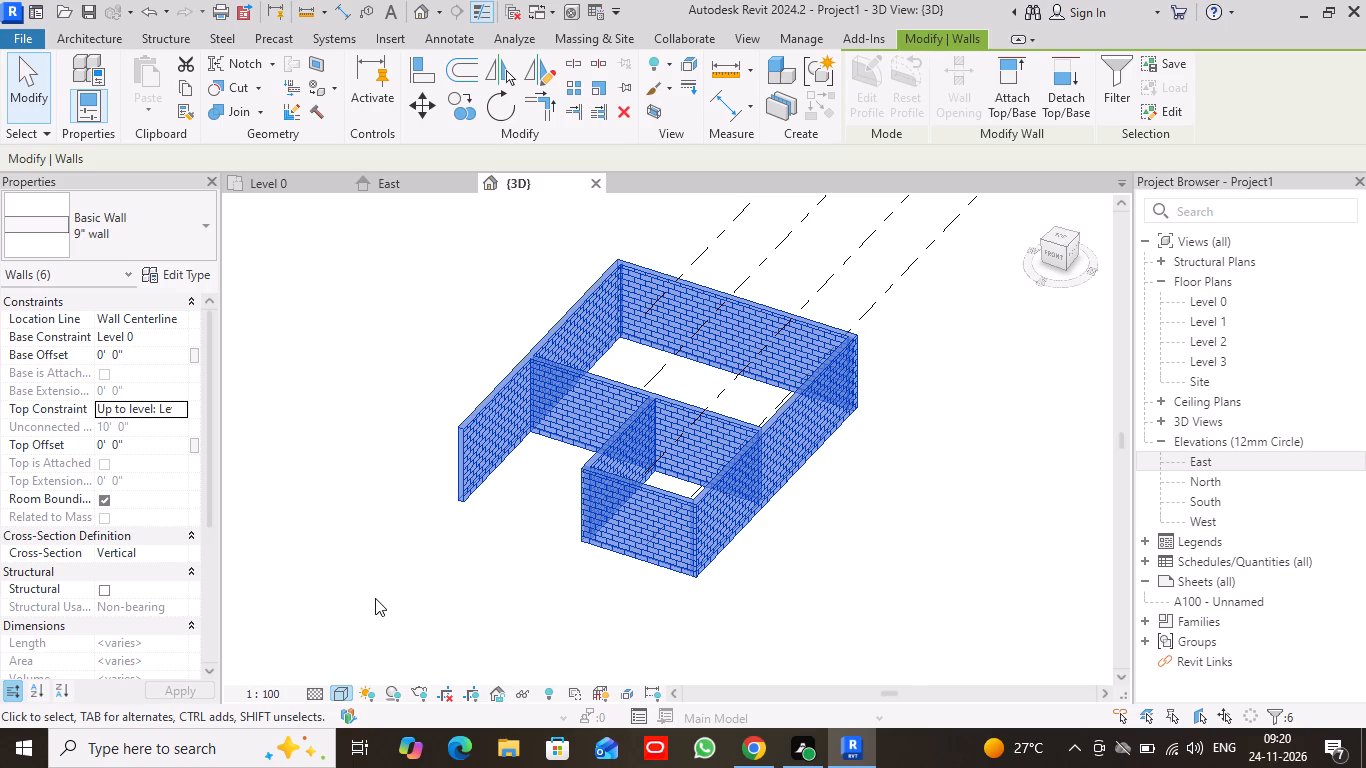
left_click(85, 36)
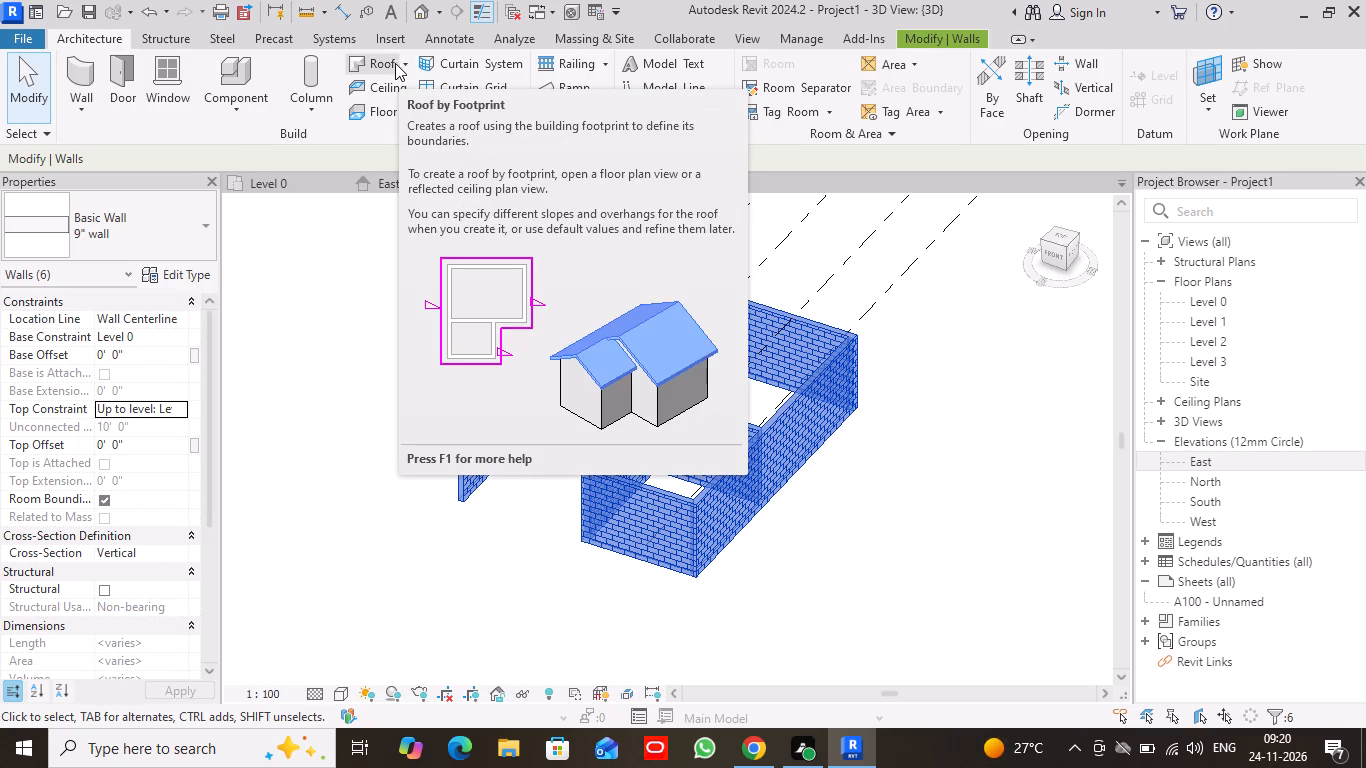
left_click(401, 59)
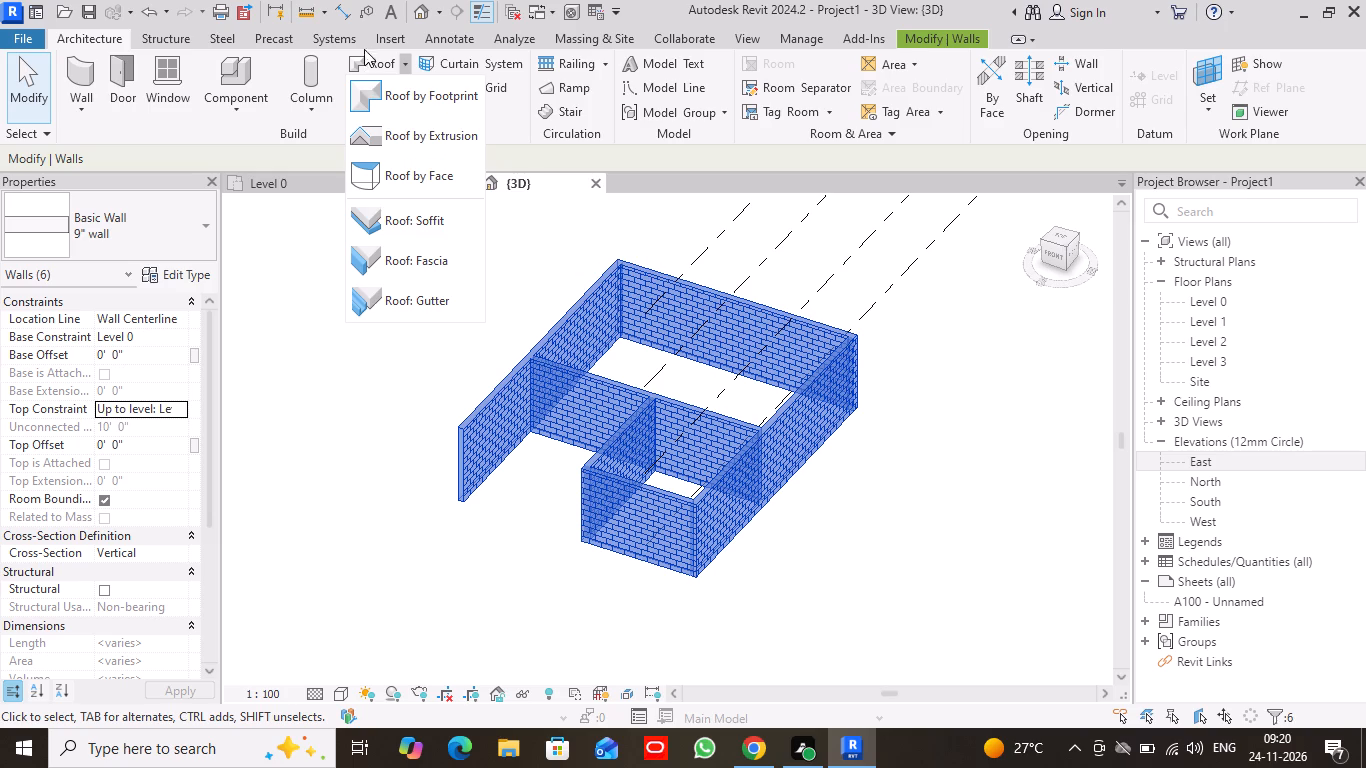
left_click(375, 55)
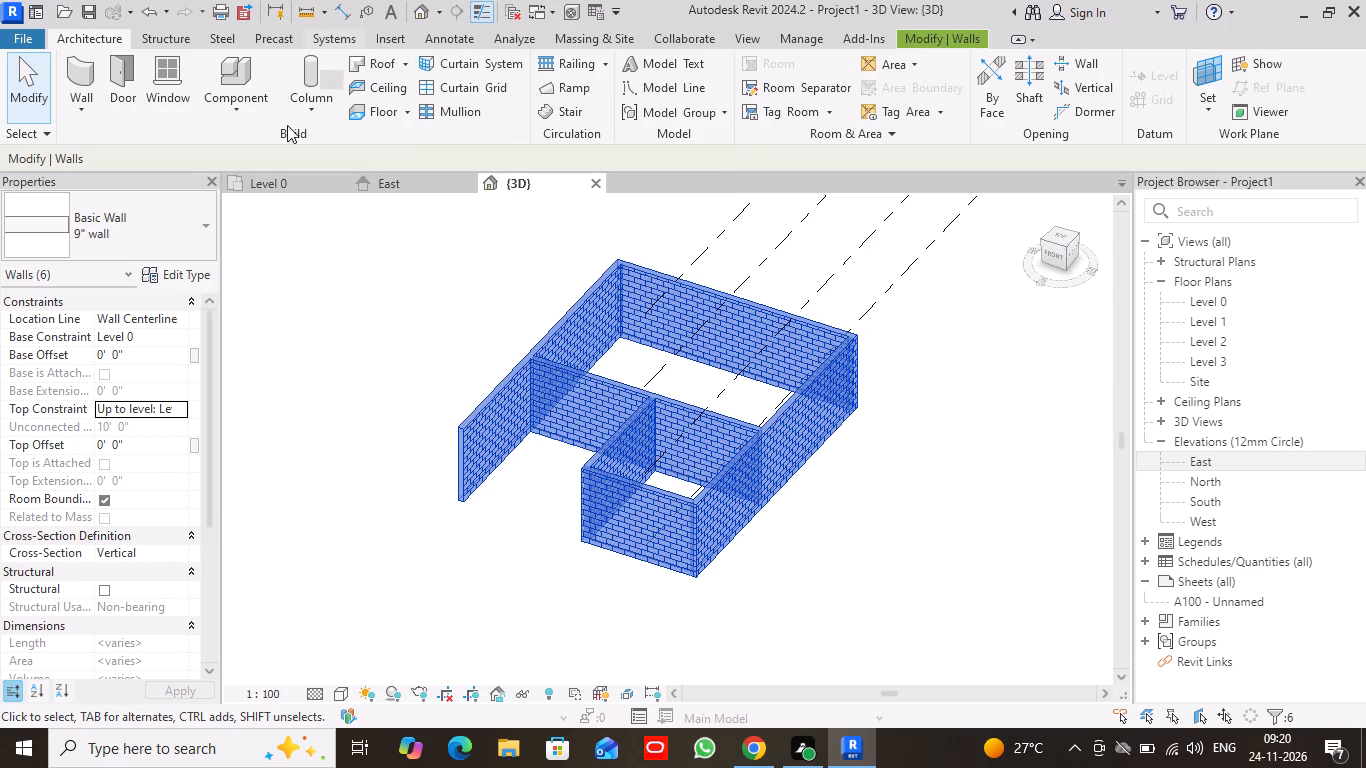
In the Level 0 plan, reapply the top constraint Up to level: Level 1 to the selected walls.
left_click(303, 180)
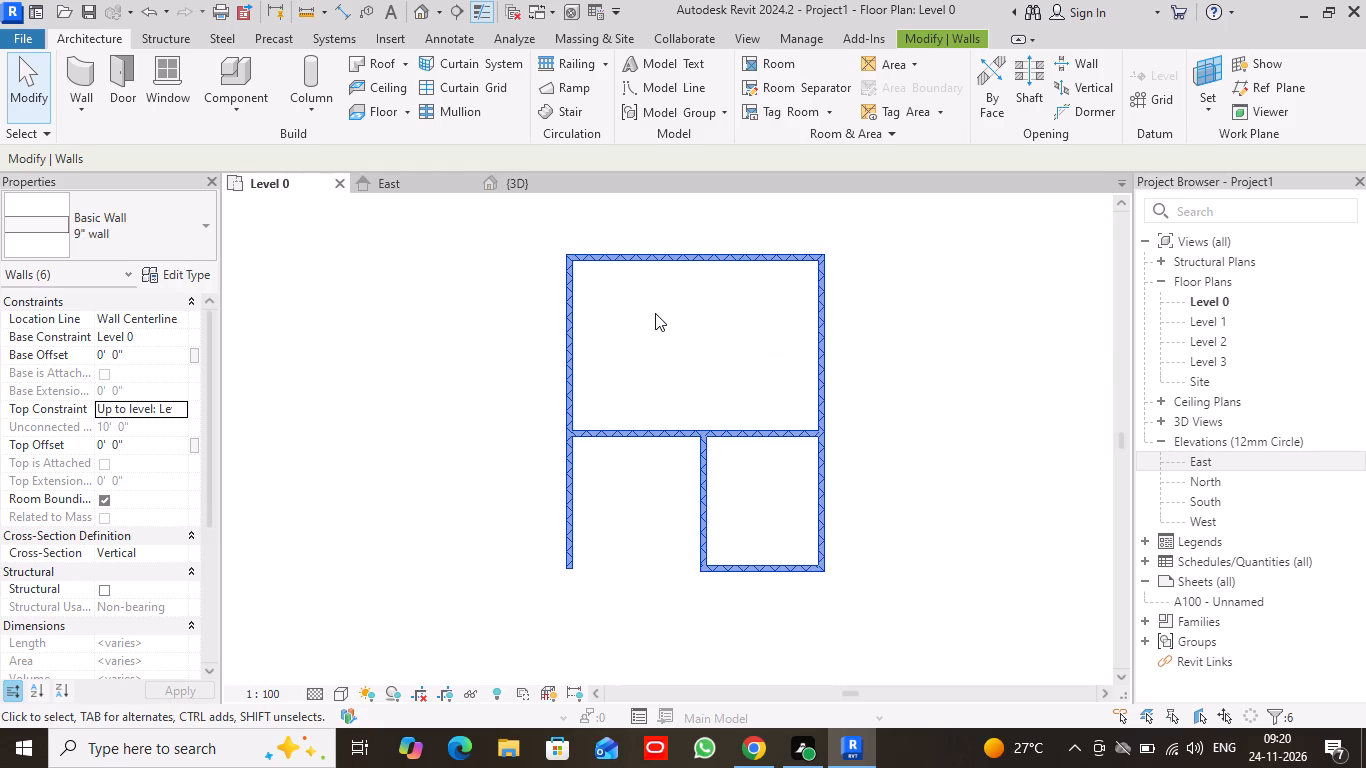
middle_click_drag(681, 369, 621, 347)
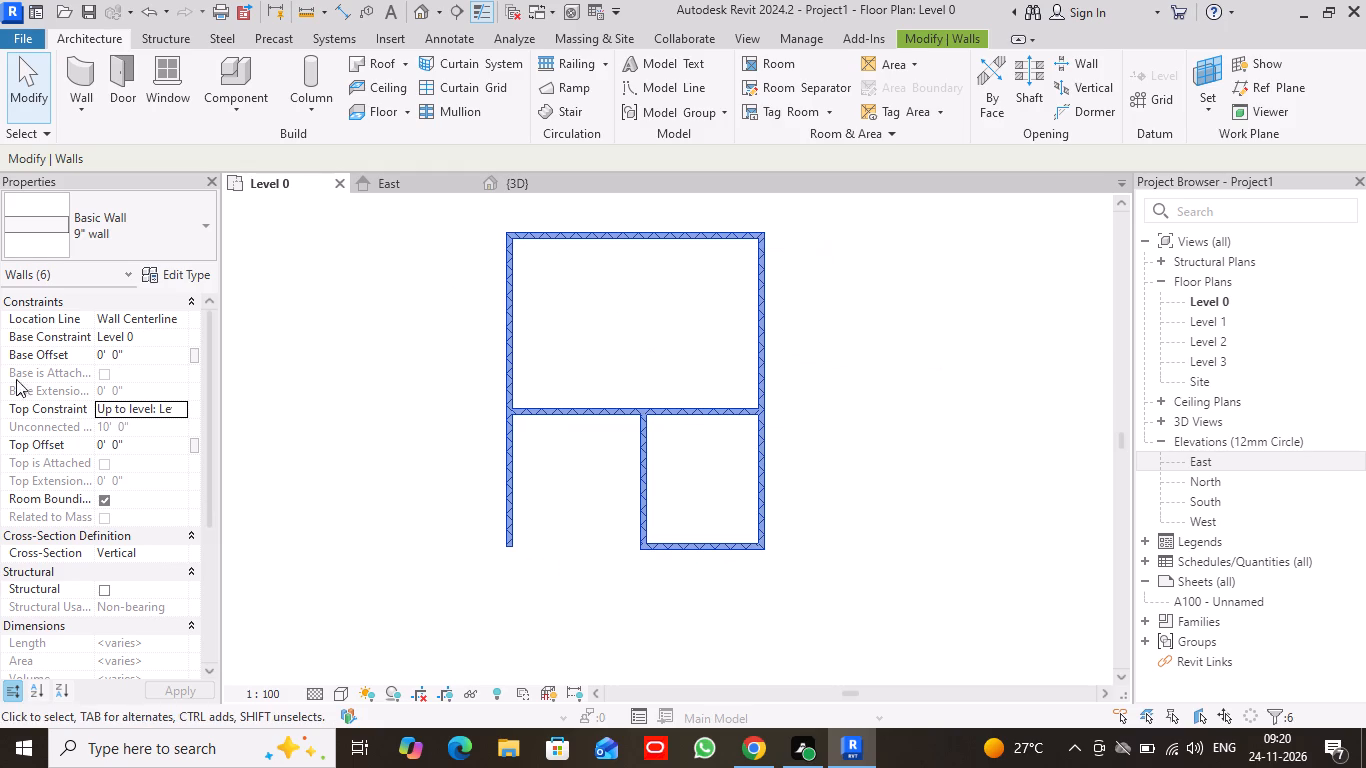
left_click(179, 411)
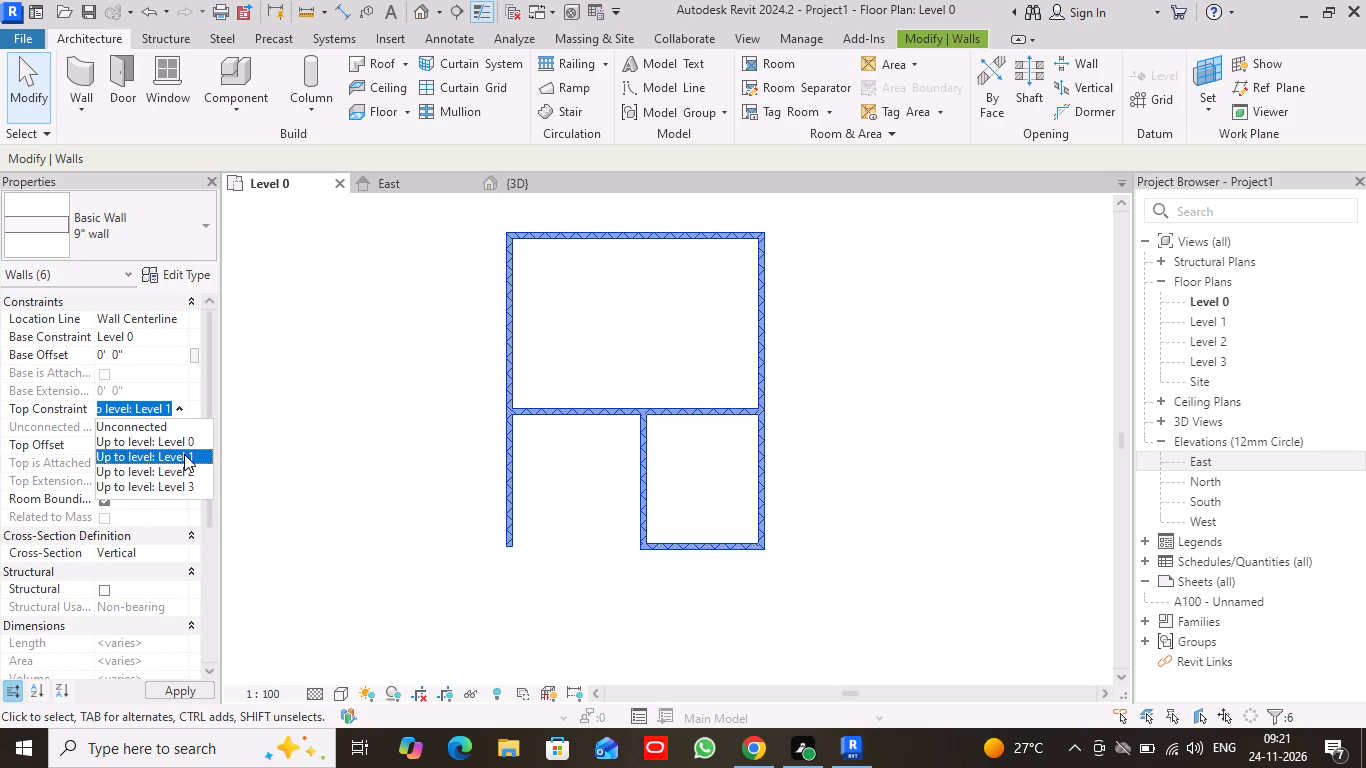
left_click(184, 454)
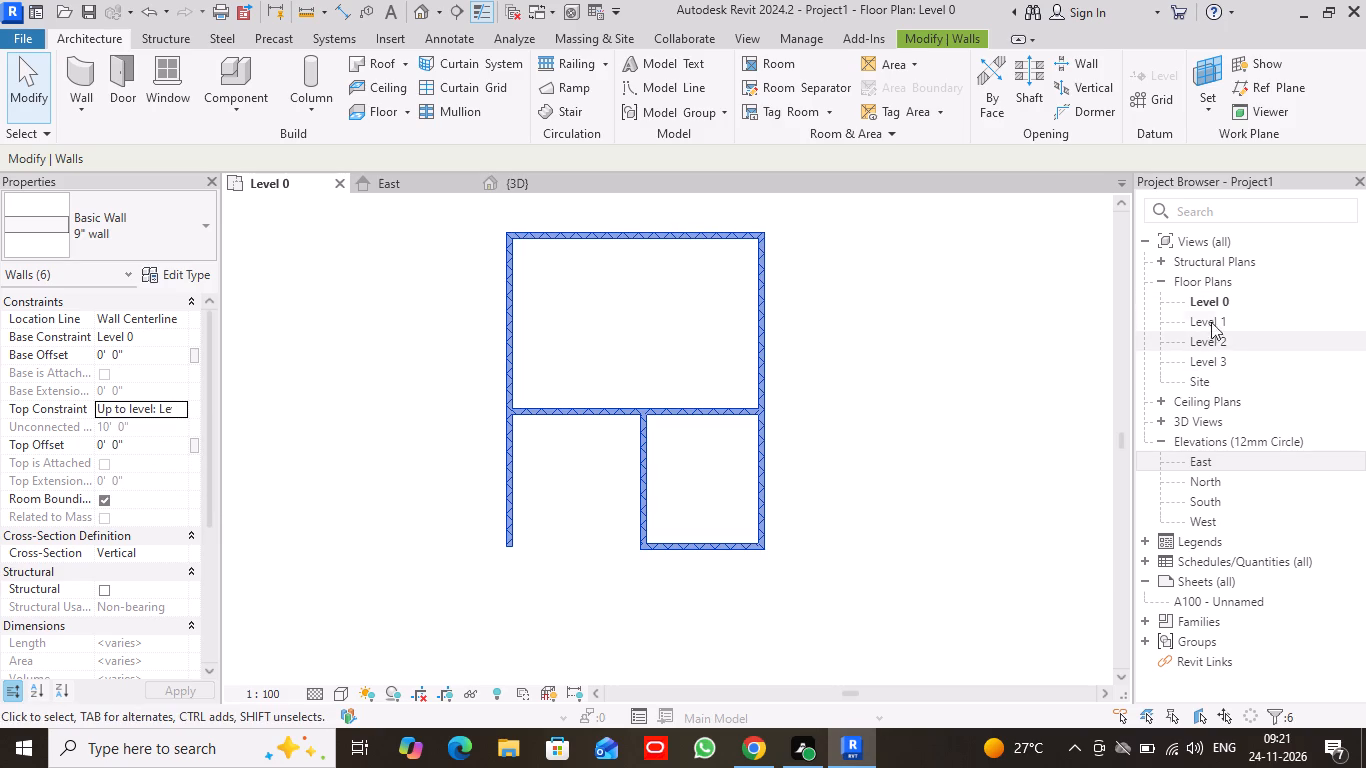
Open the Level 1 floor plan and bring the wall outline into view.
double_click(1221, 323)
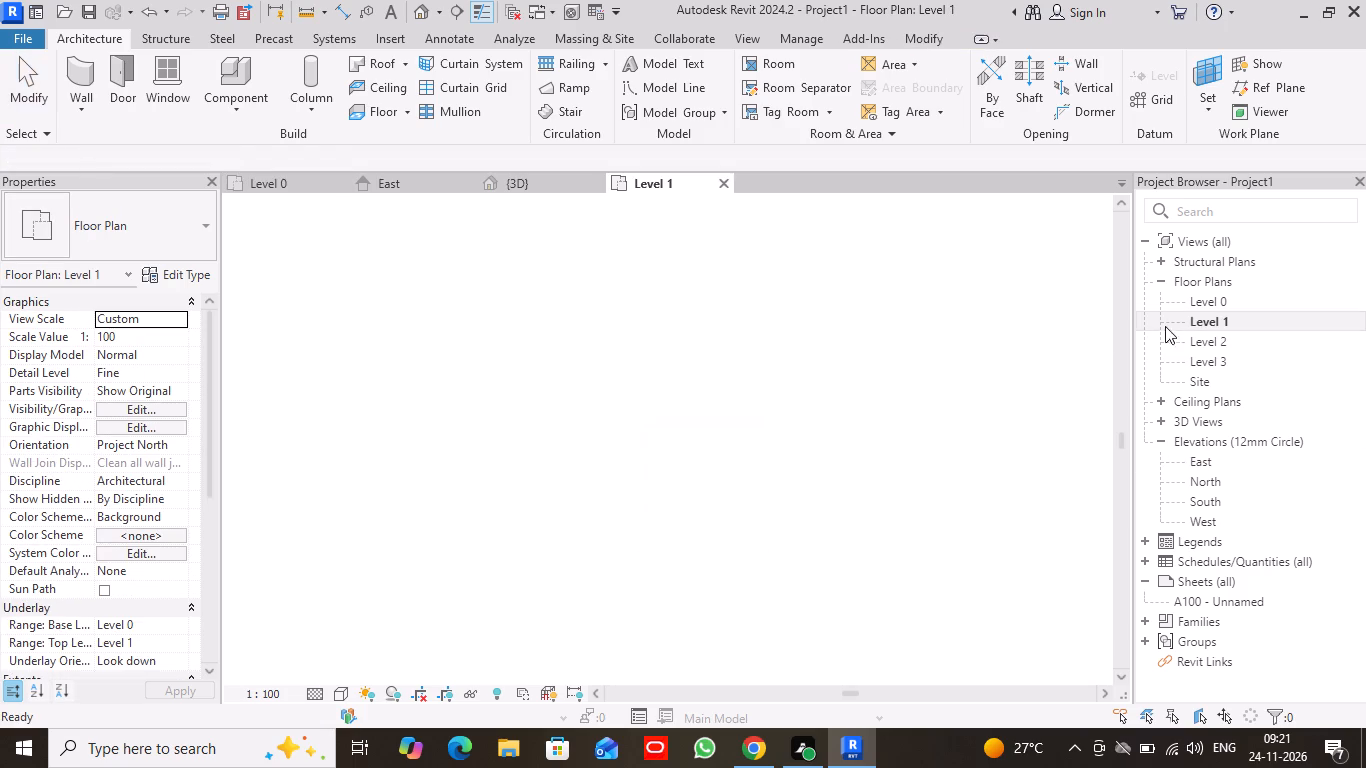
scroll(697, 342, "up", 1)
middle_click_drag(698, 338, 696, 355)
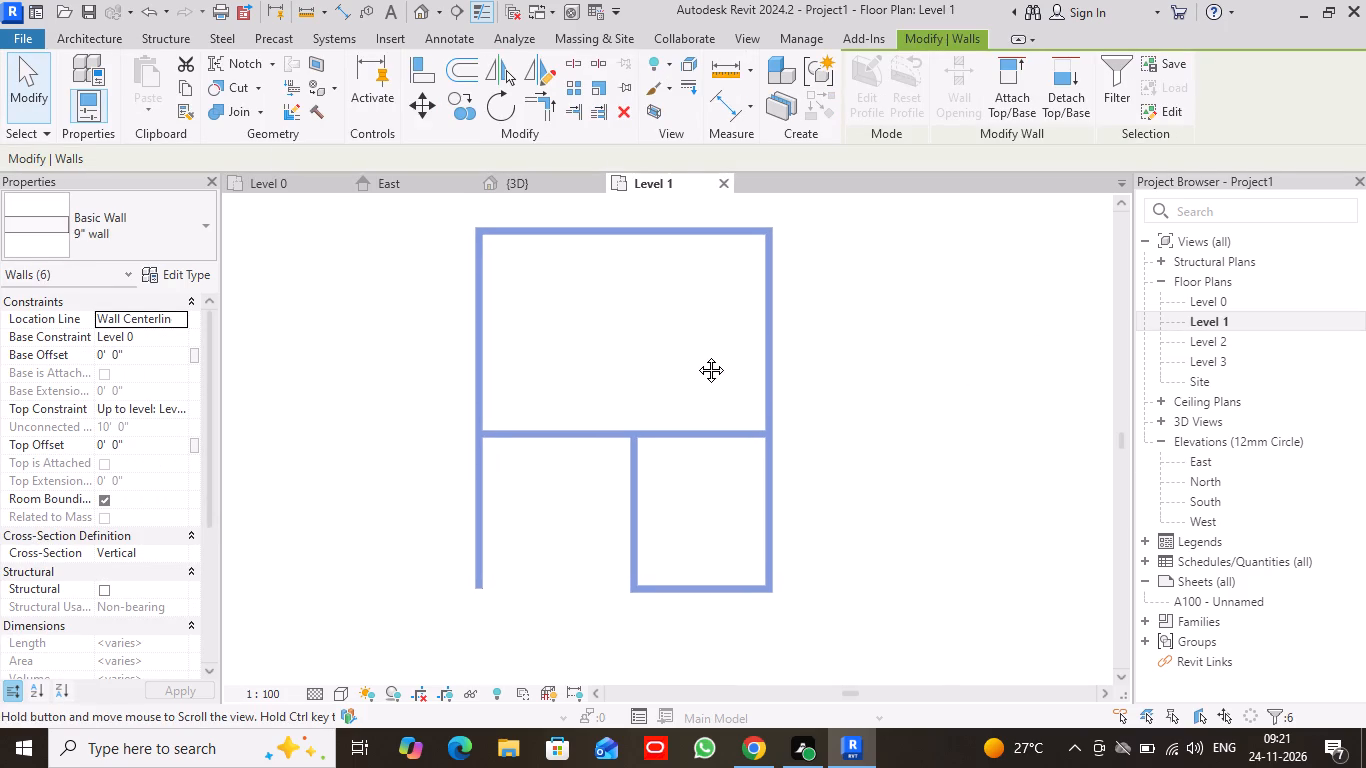
middle_click_drag(696, 355, 696, 358)
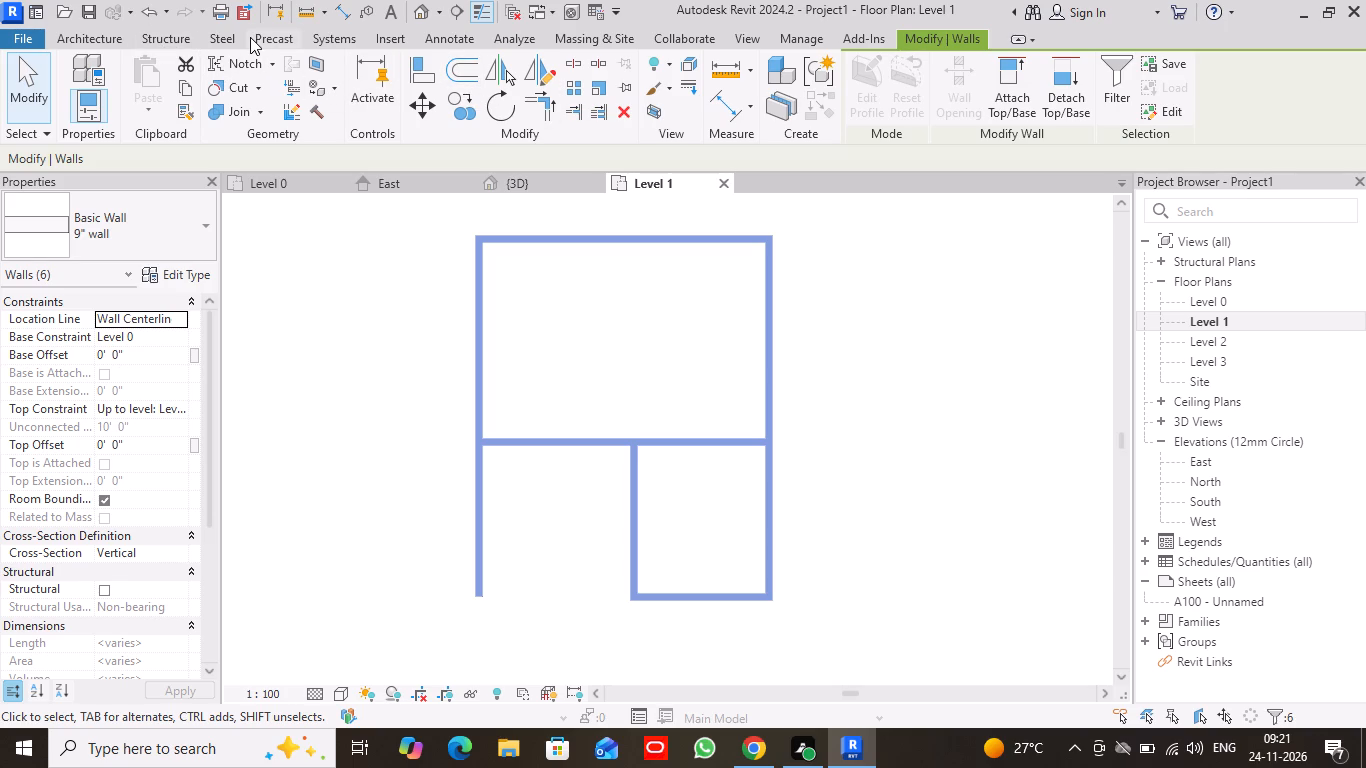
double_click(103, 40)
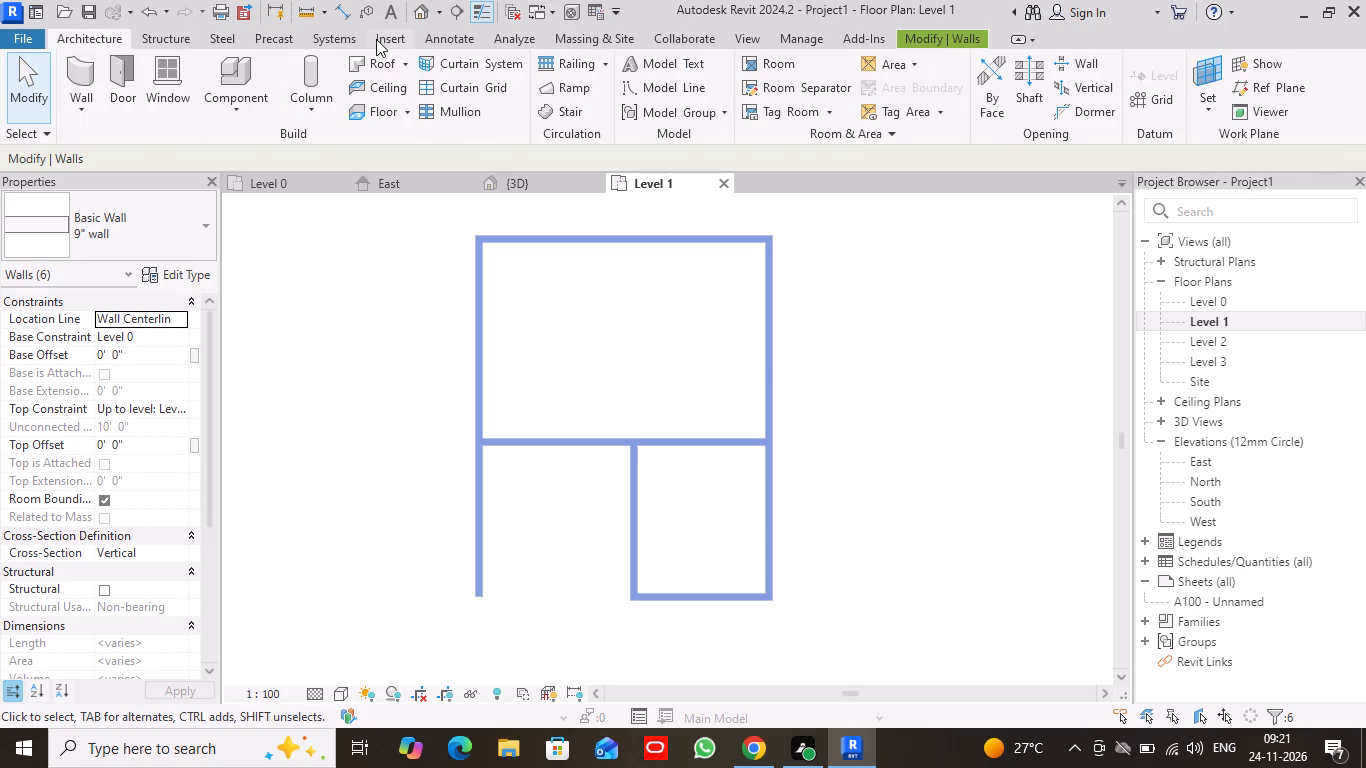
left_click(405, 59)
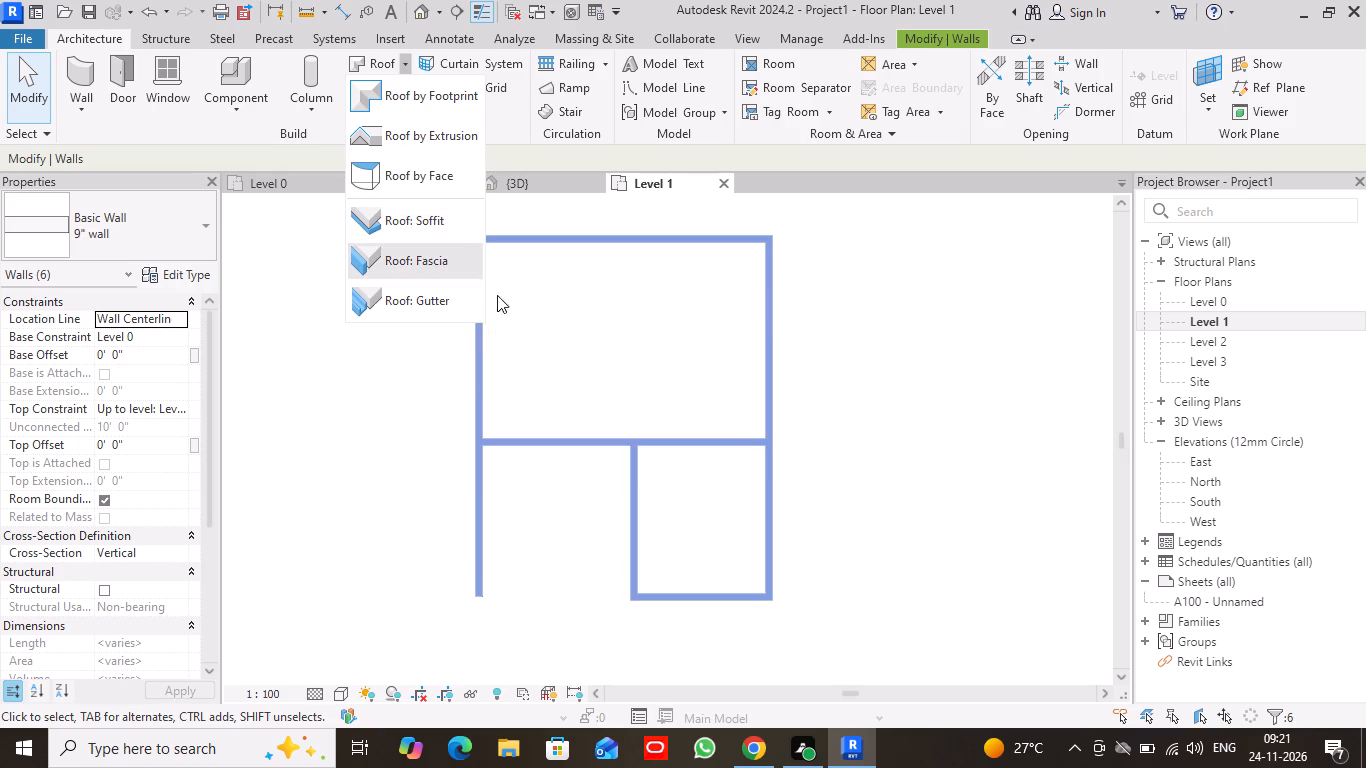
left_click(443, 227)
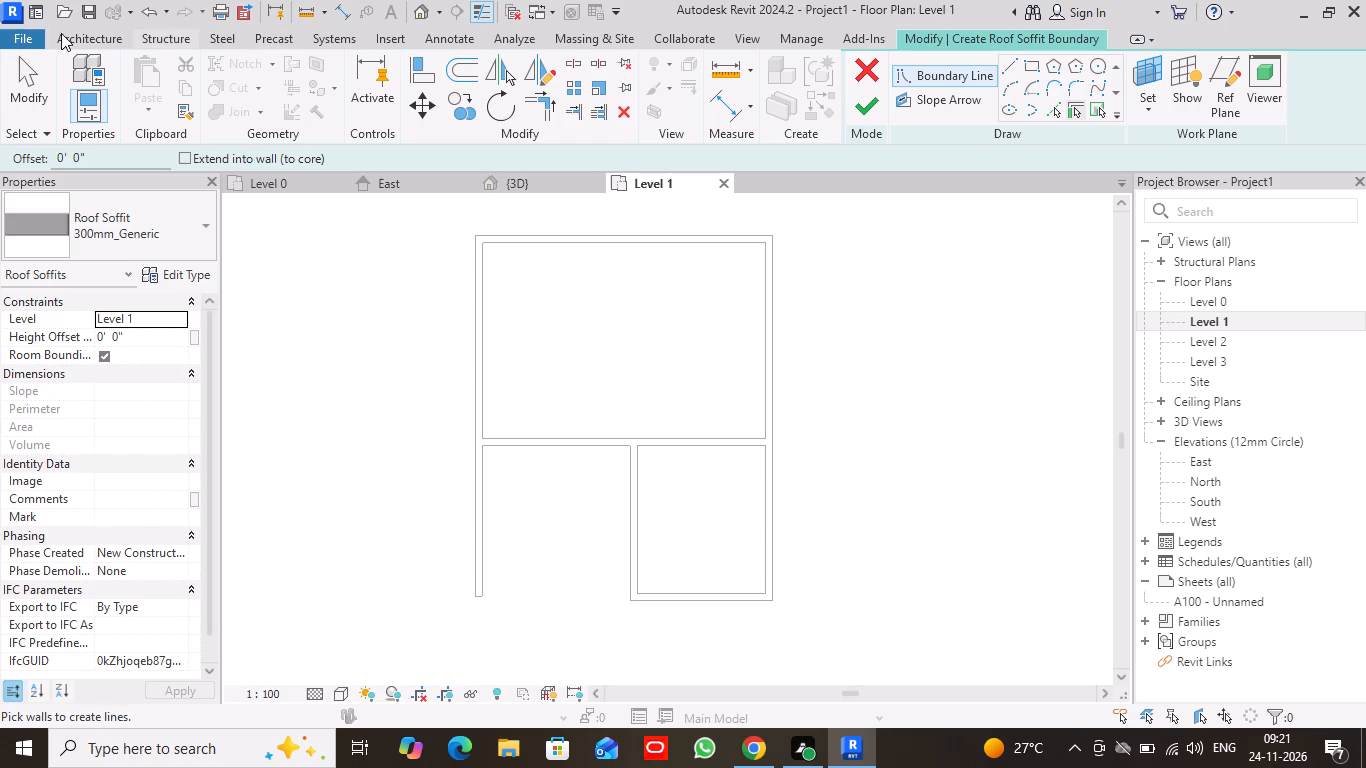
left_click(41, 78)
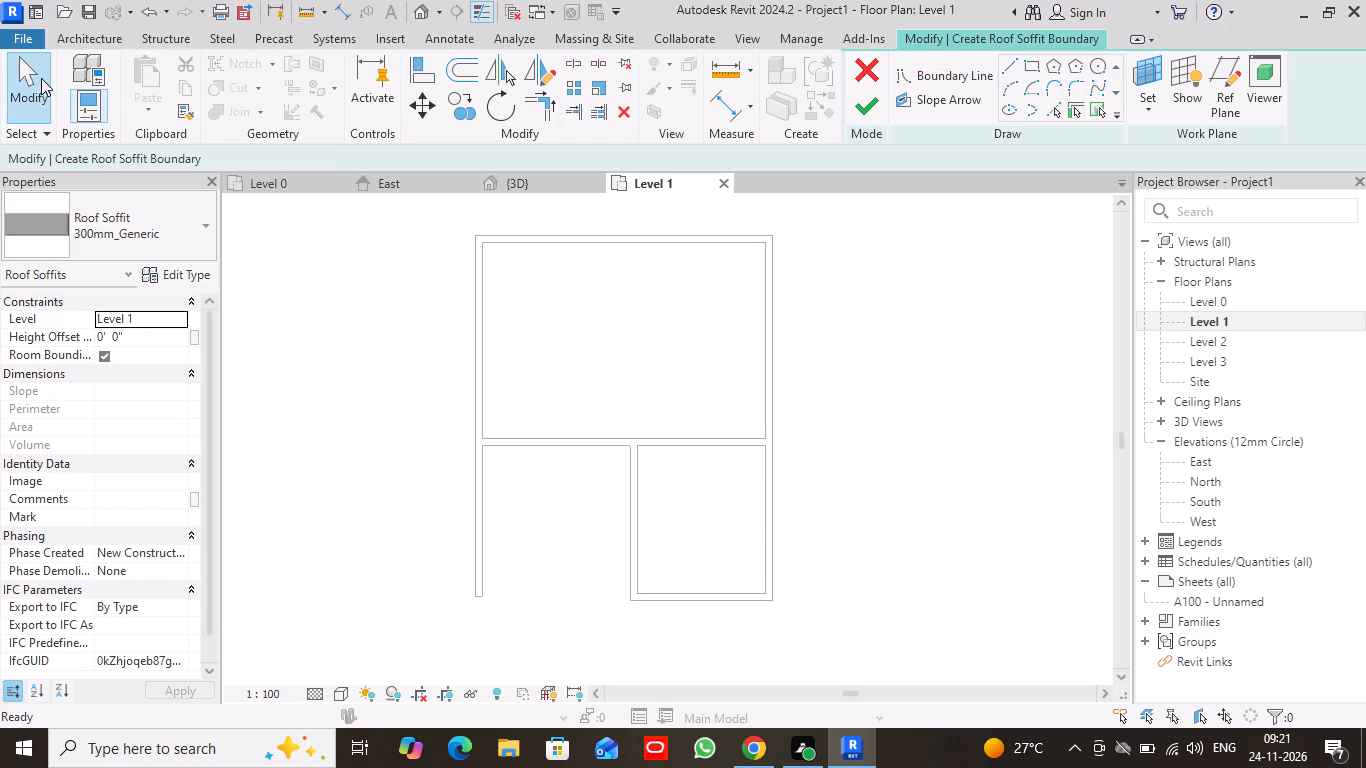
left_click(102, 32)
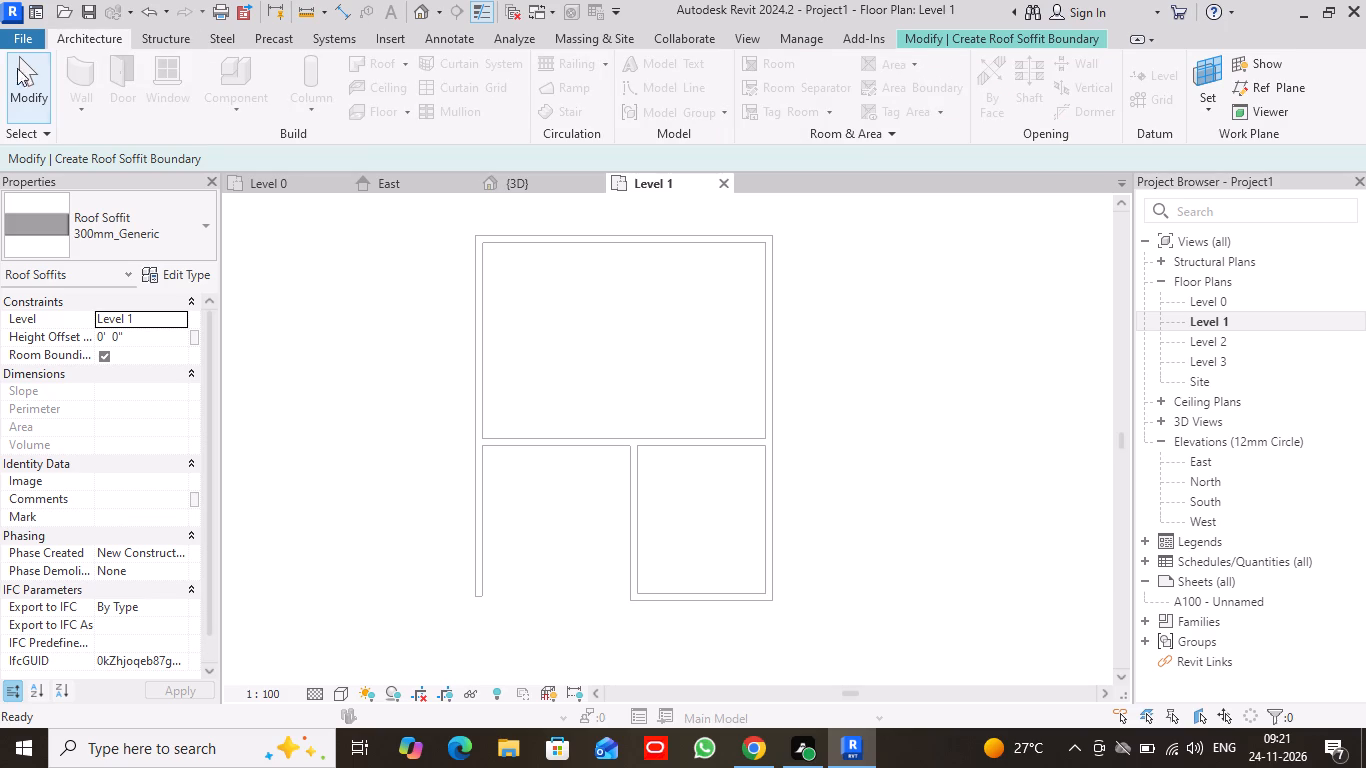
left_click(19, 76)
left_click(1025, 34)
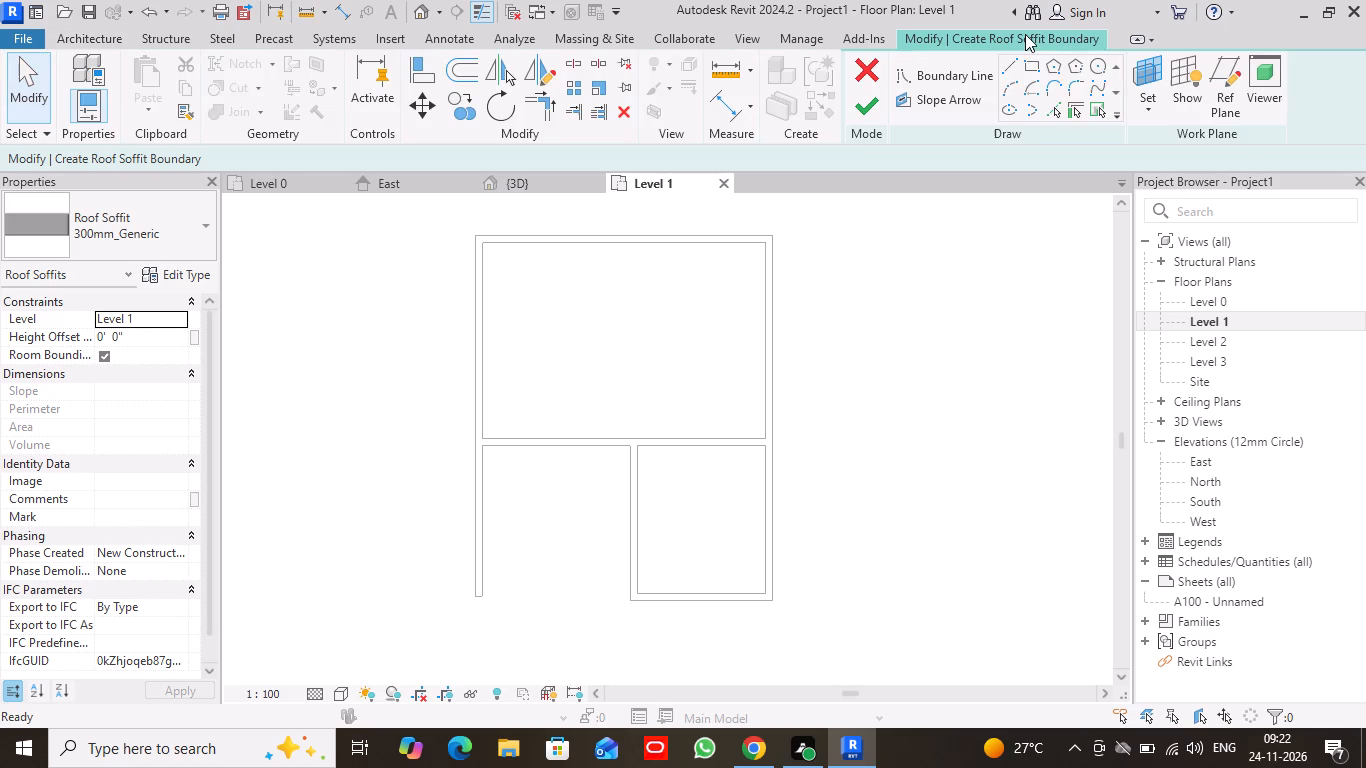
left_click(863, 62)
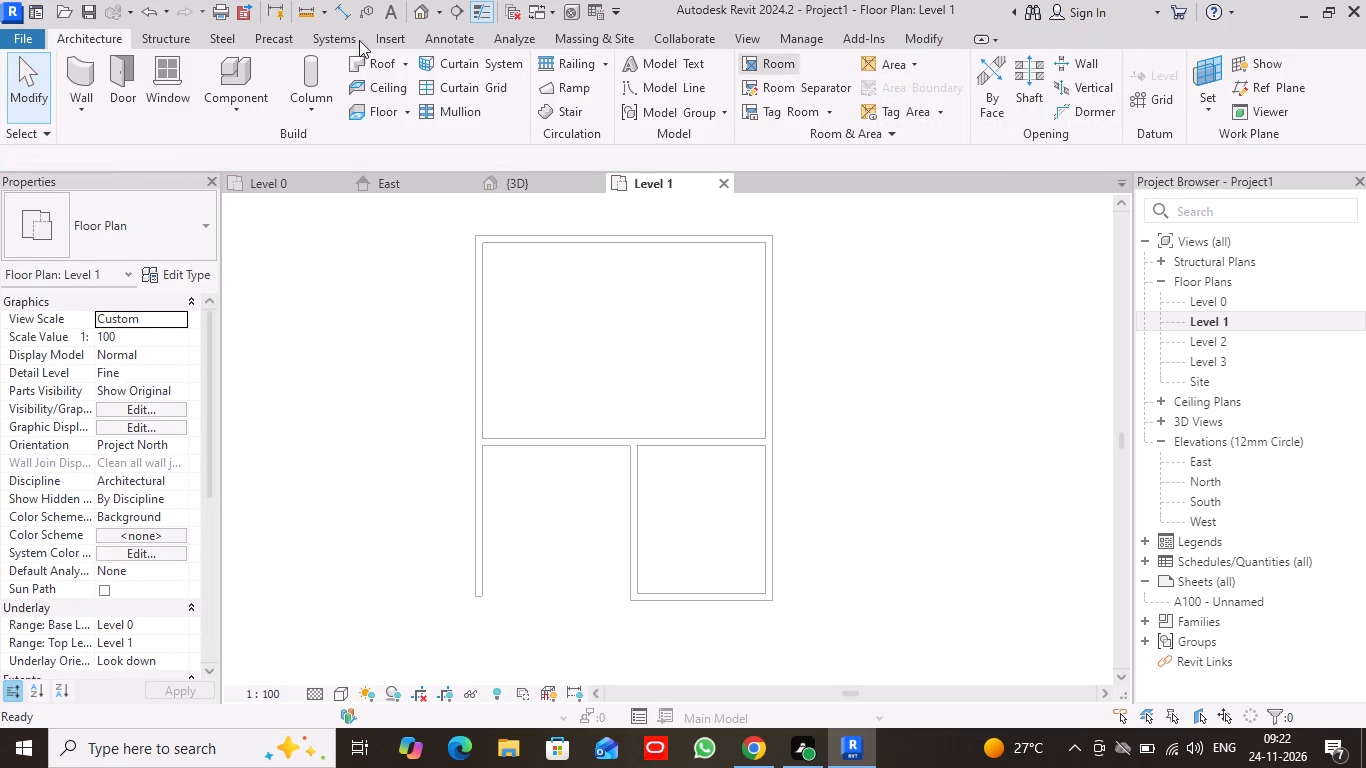
Start a Roof by Footprint on Level 1 with Defines slope off and duplicate its roof type as 6".
left_click(384, 67)
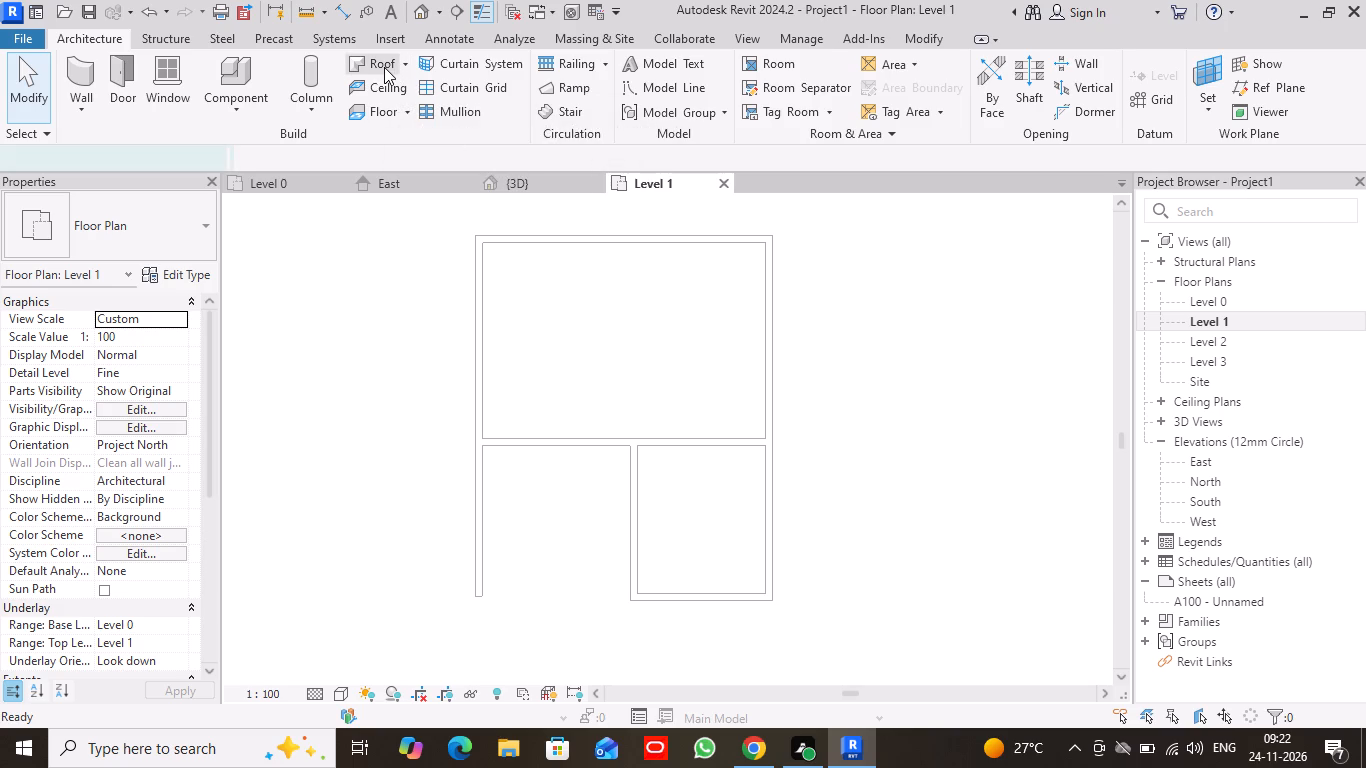
left_click(17, 157)
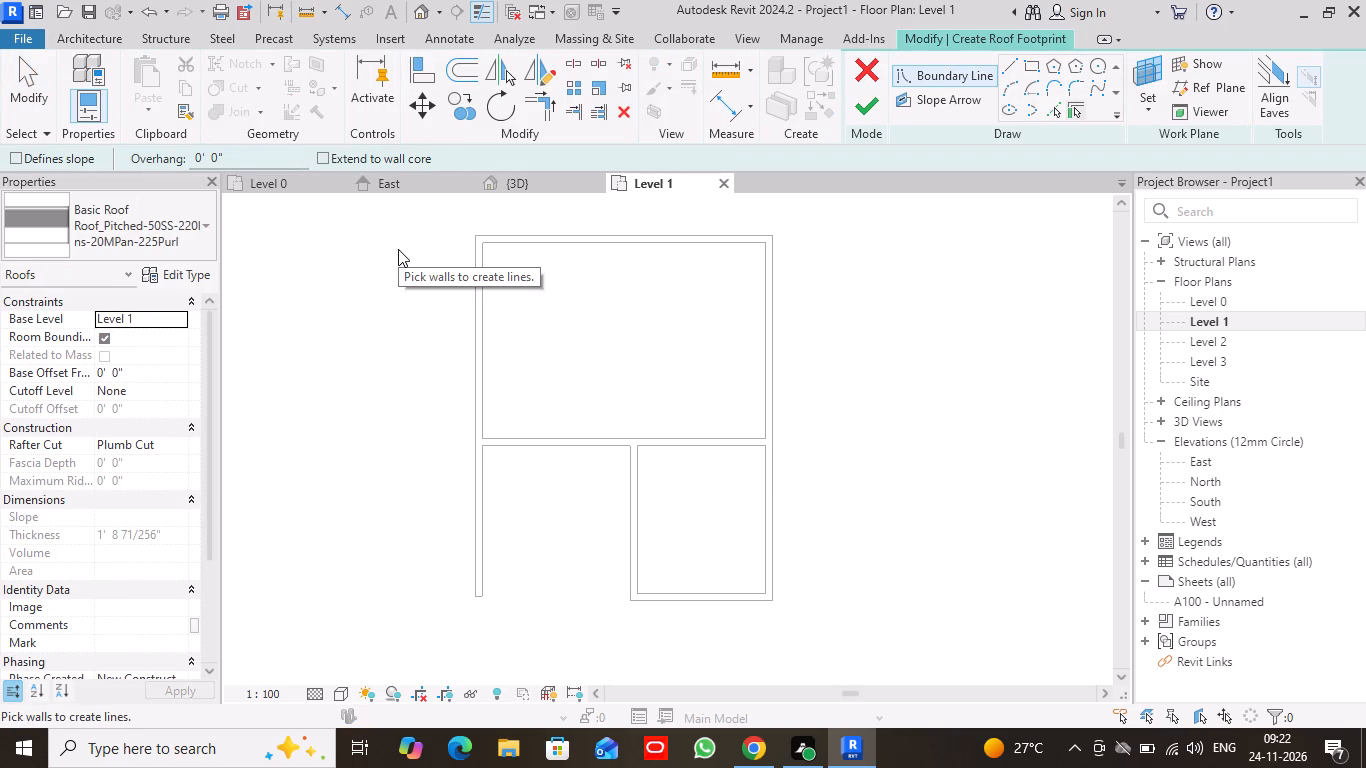
left_click(193, 272)
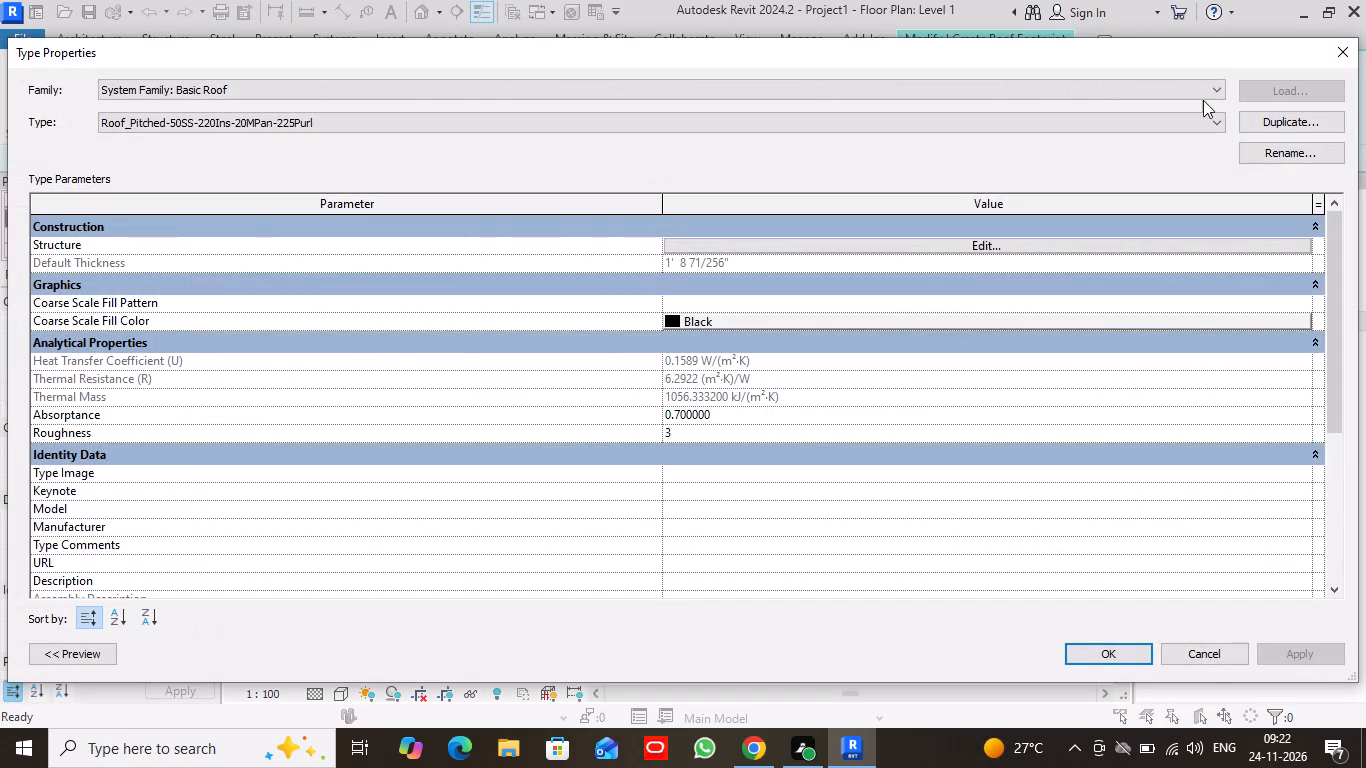
left_click(1277, 121)
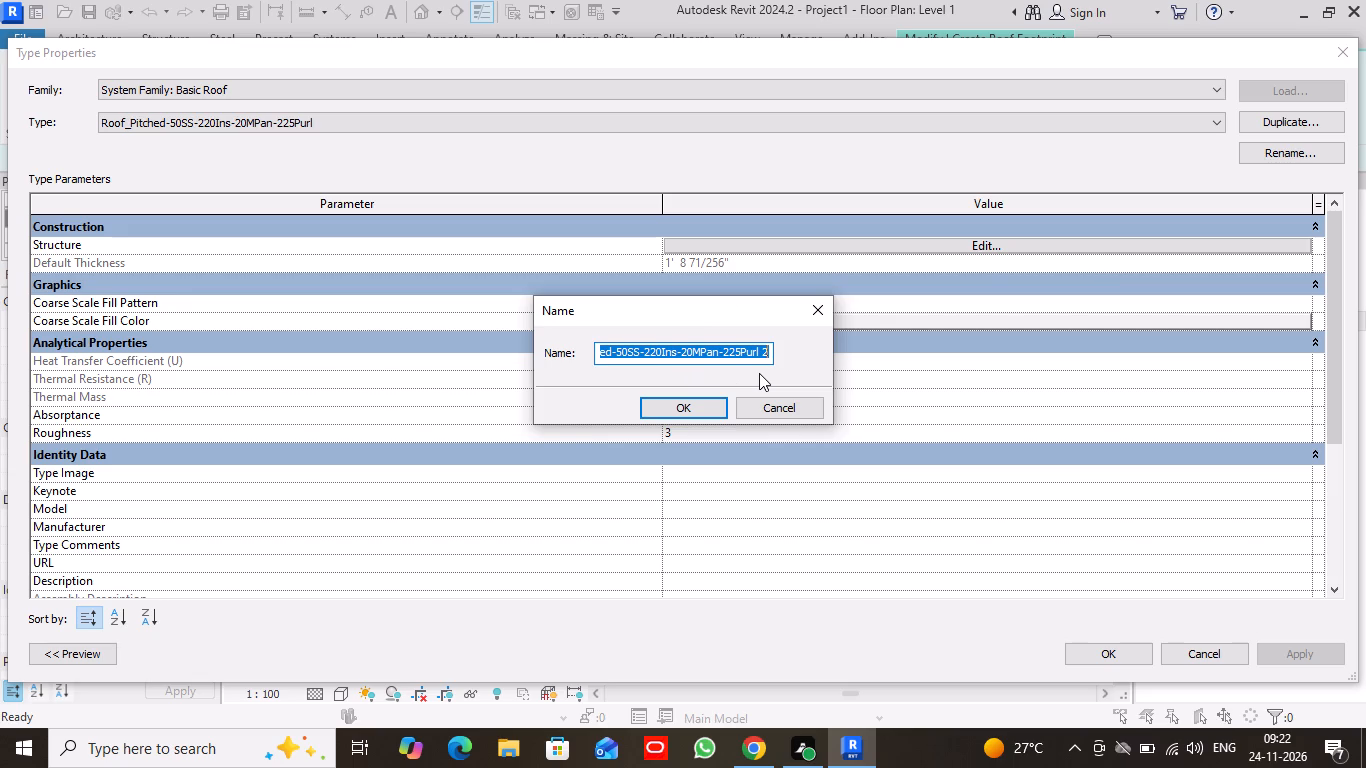
key("6")
key("shift+quotedbl")
key("Return")
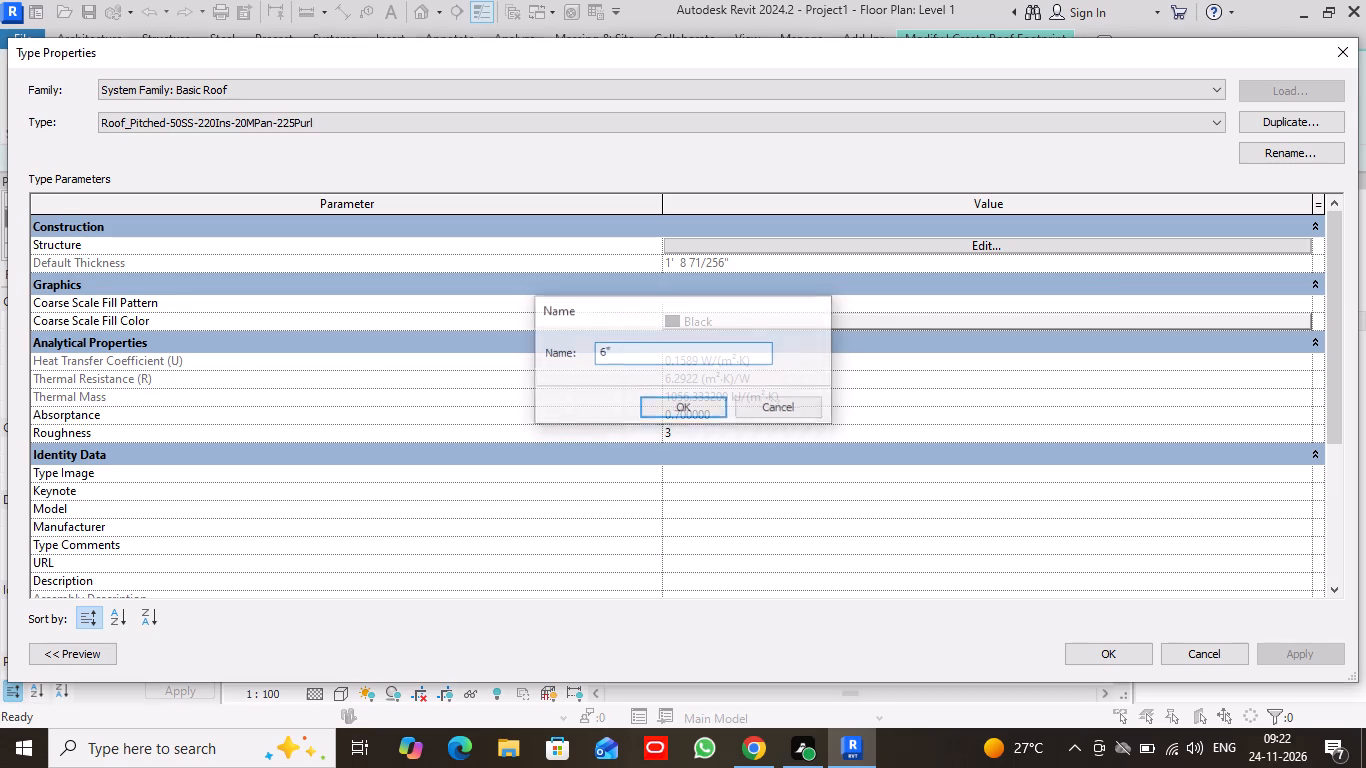
In the 6" roof type's structure, delete the Finish 2, Thermal/Air and Finish 1 layers and set the Structure layer's thickness to 6".
left_click(990, 245)
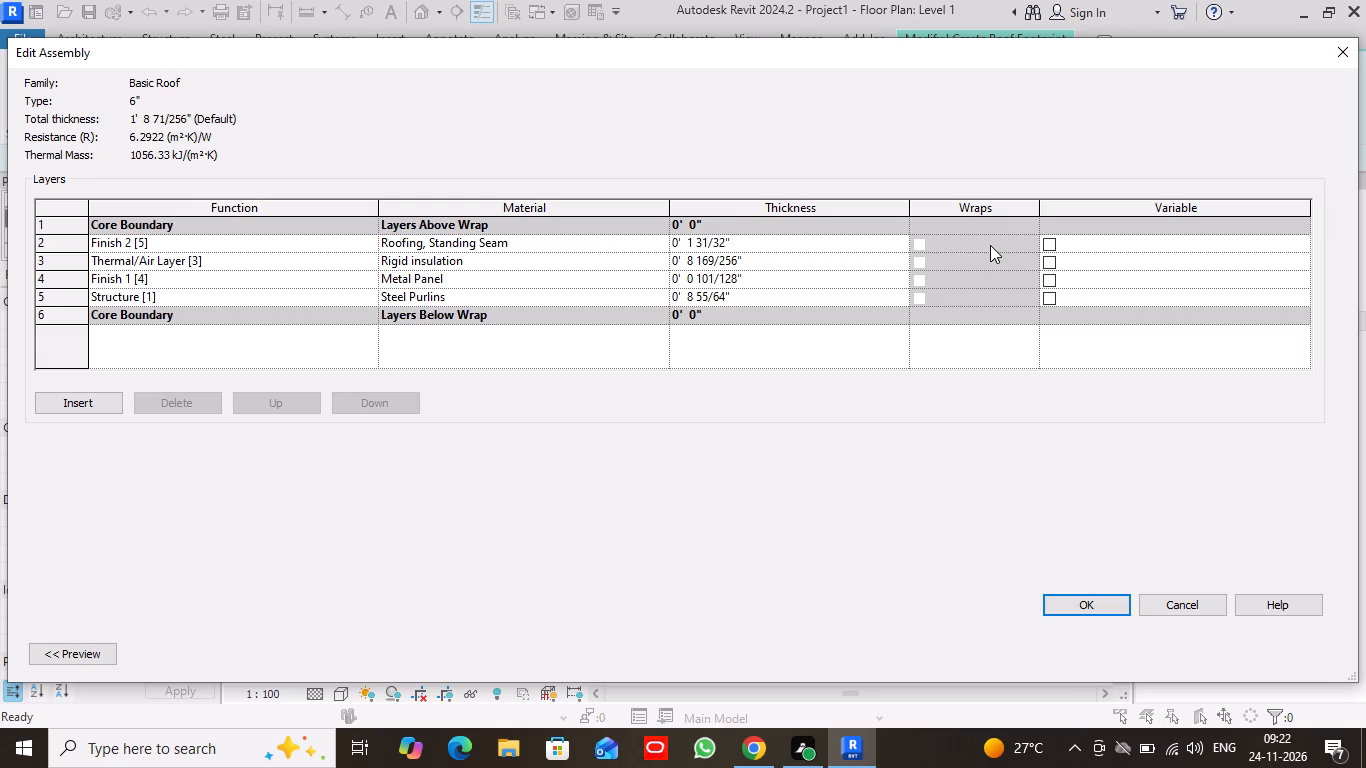
left_click(213, 242)
left_click(181, 396)
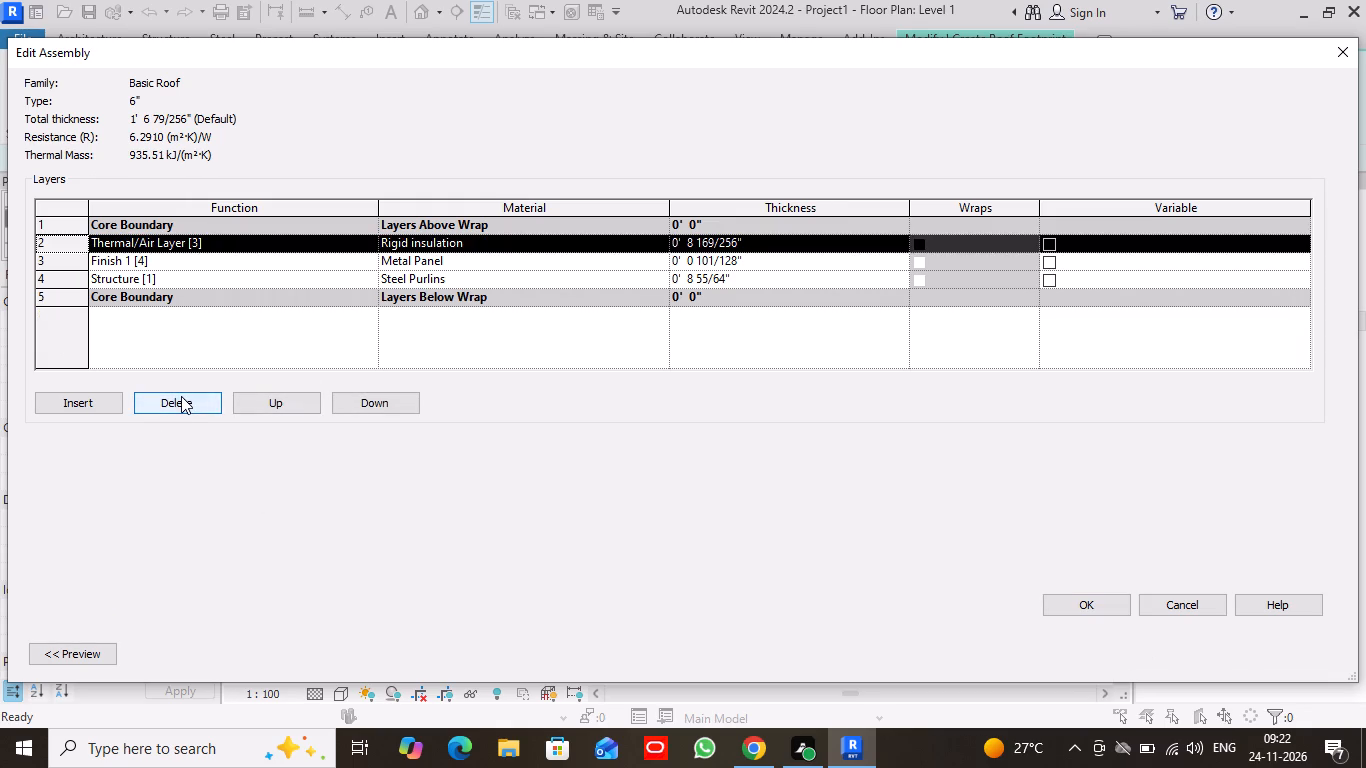
left_click(180, 401)
left_click(180, 401)
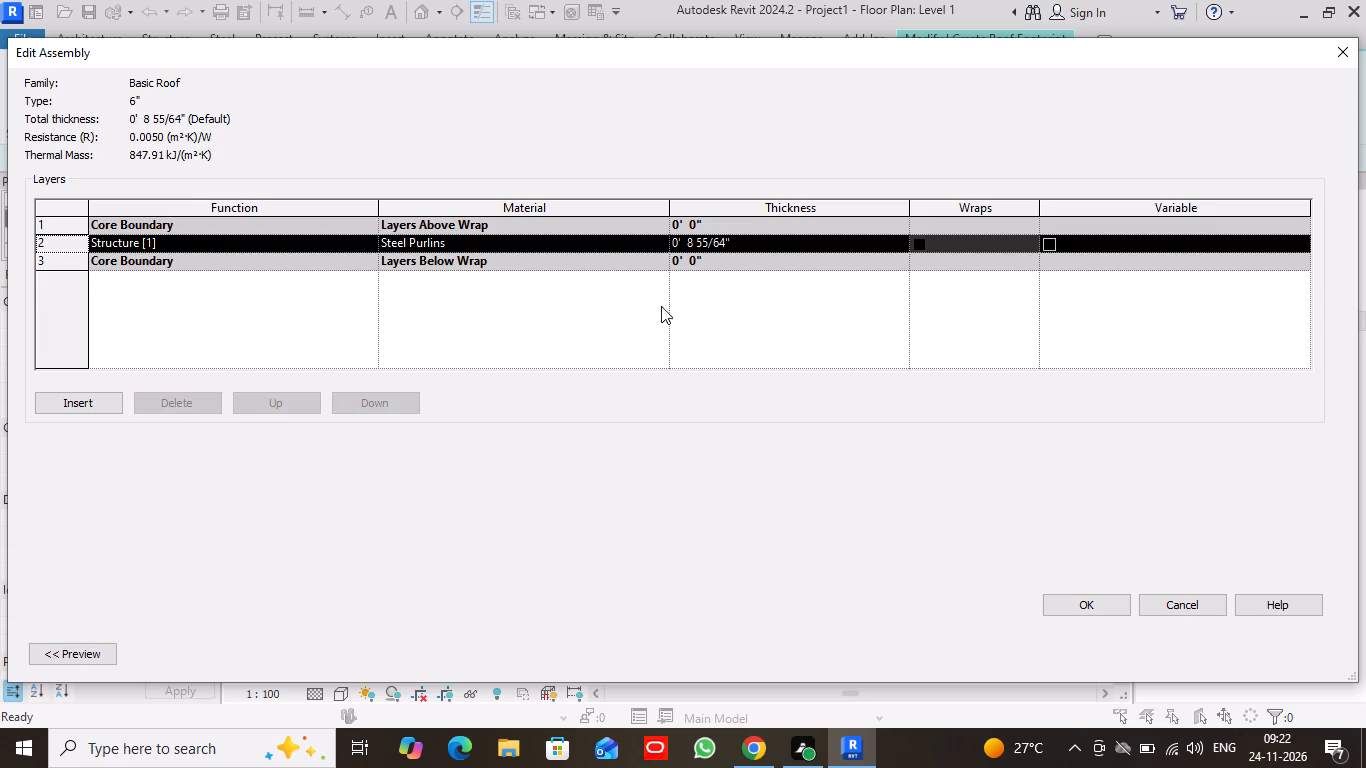
left_click(793, 245)
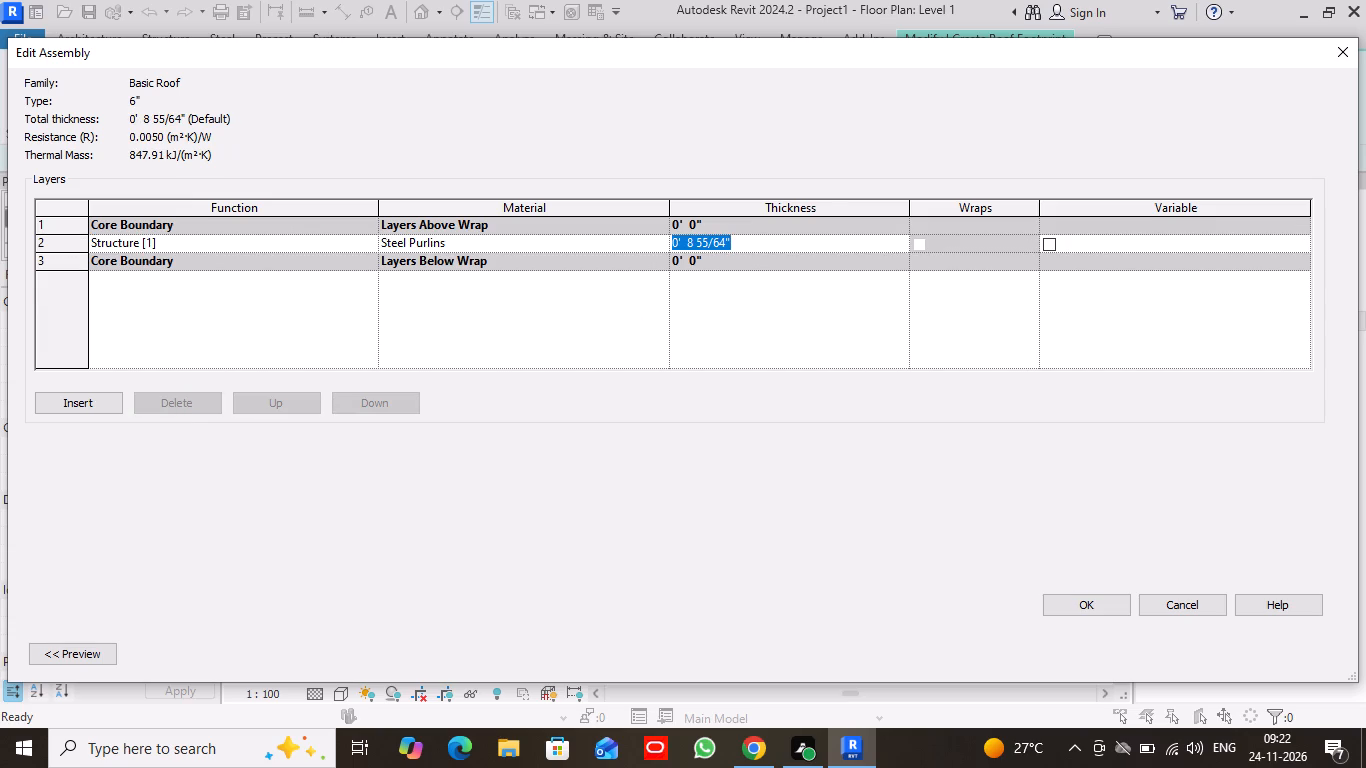
key("6")
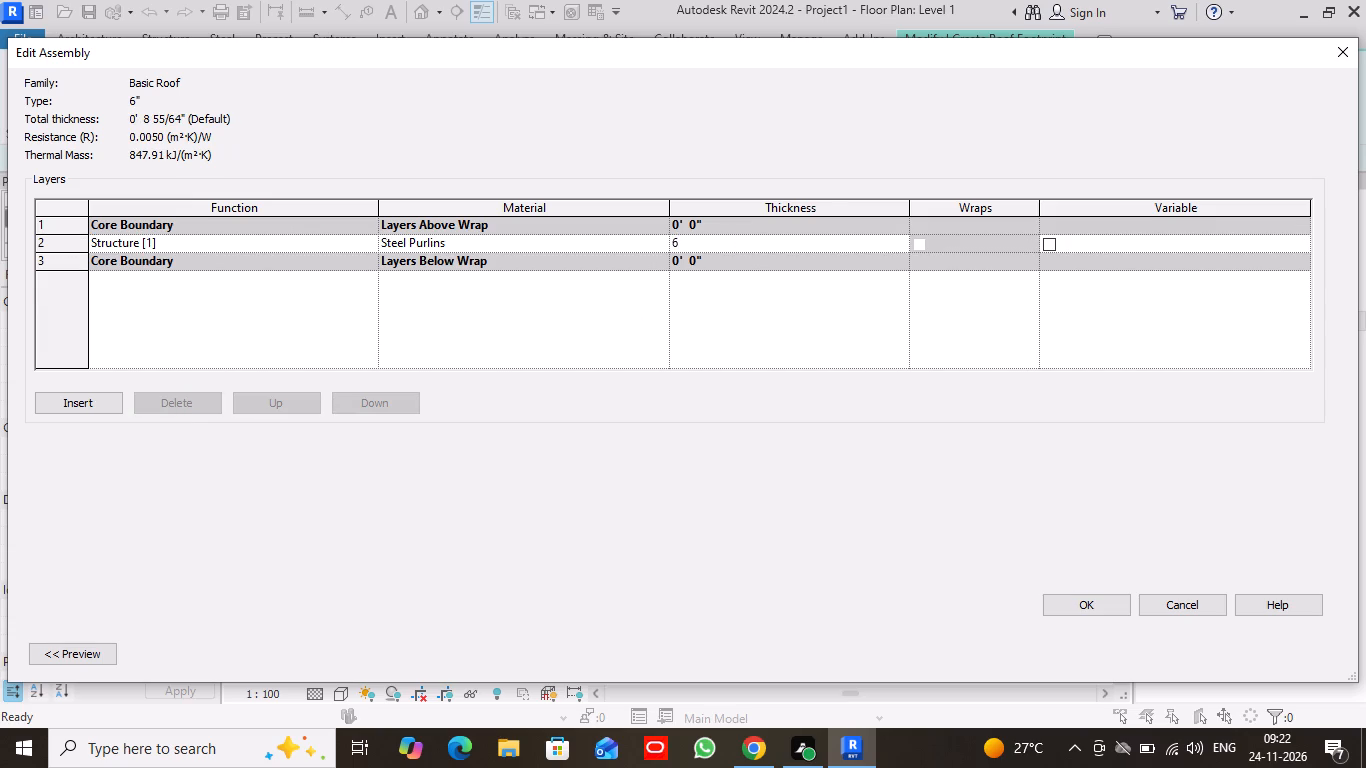
key("shift+quotedbl")
key("Return")
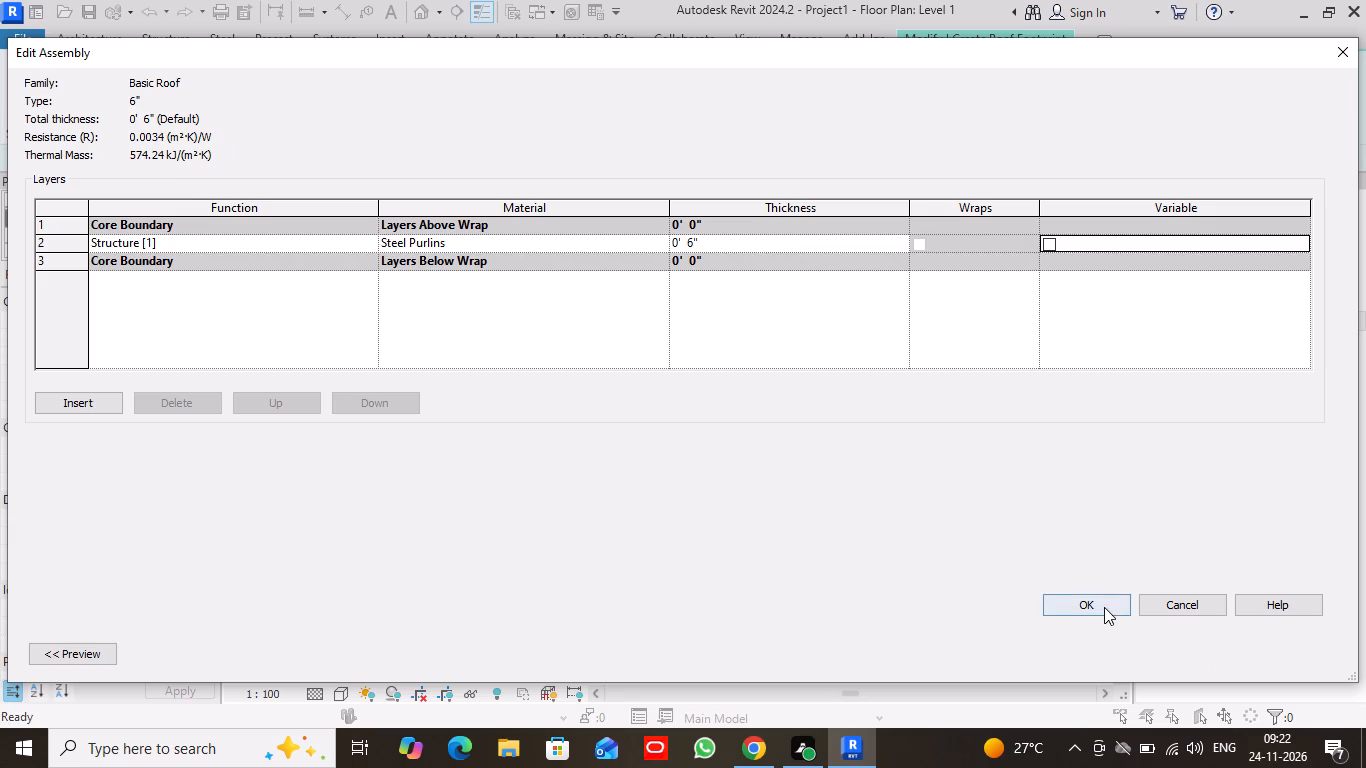
left_click(1104, 605)
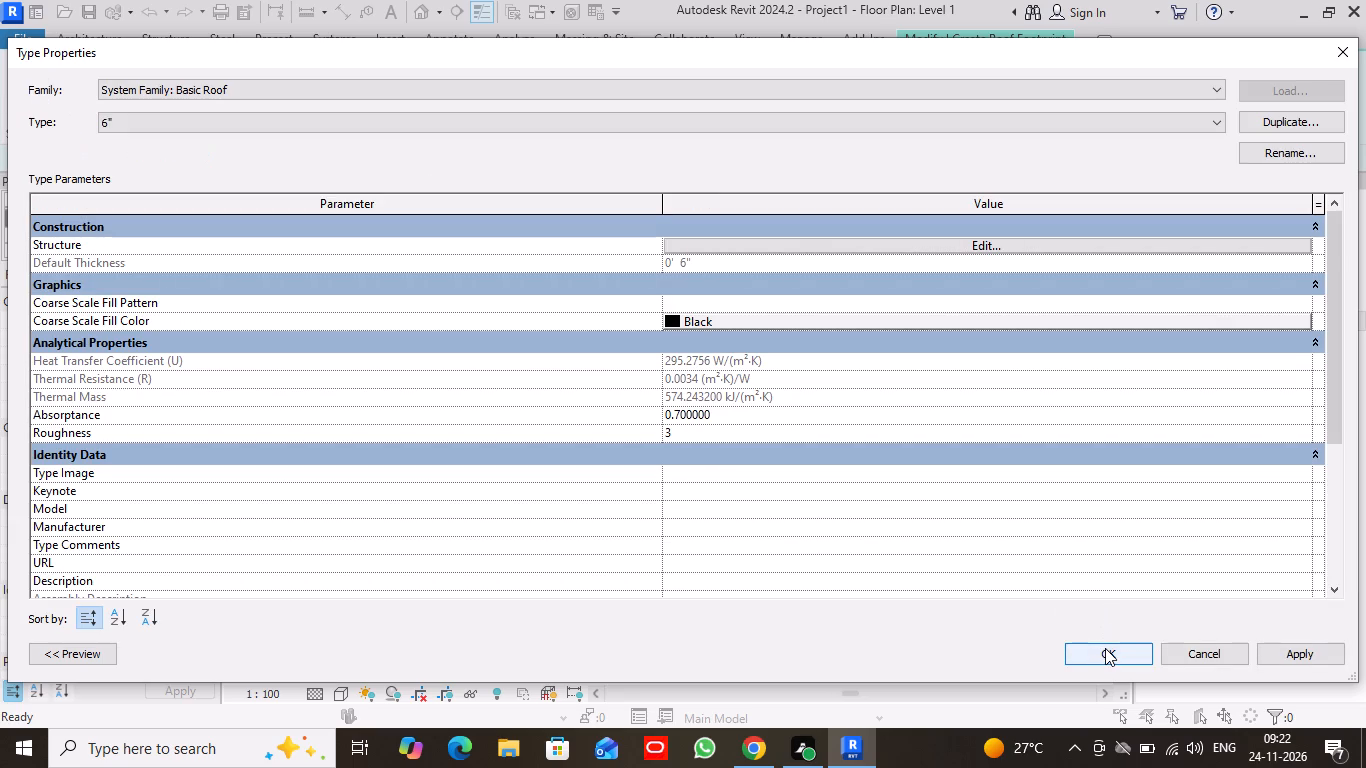
Accept the 6" roof type and sketch a rectangular roof boundary along the building's outer wall faces, about 37'-9" north to south.
left_click(1105, 648)
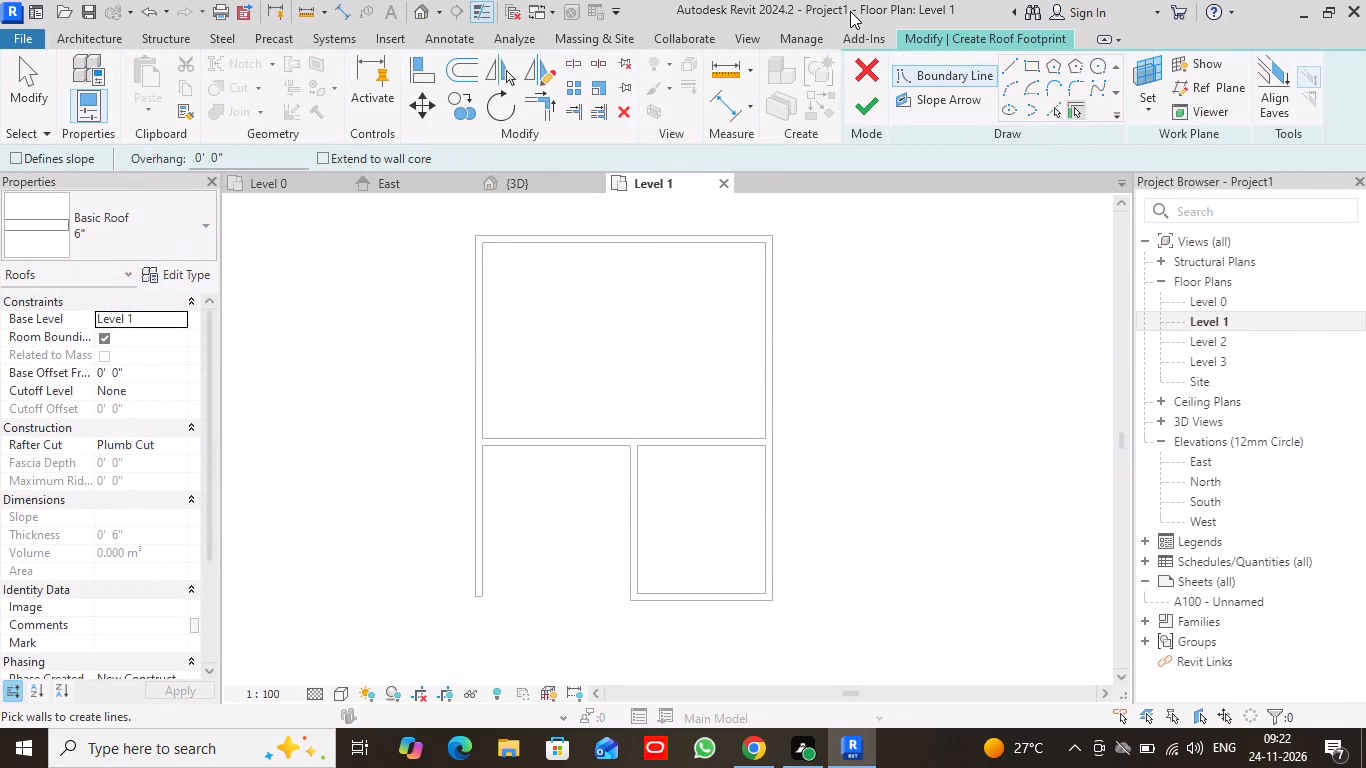
left_click(1026, 67)
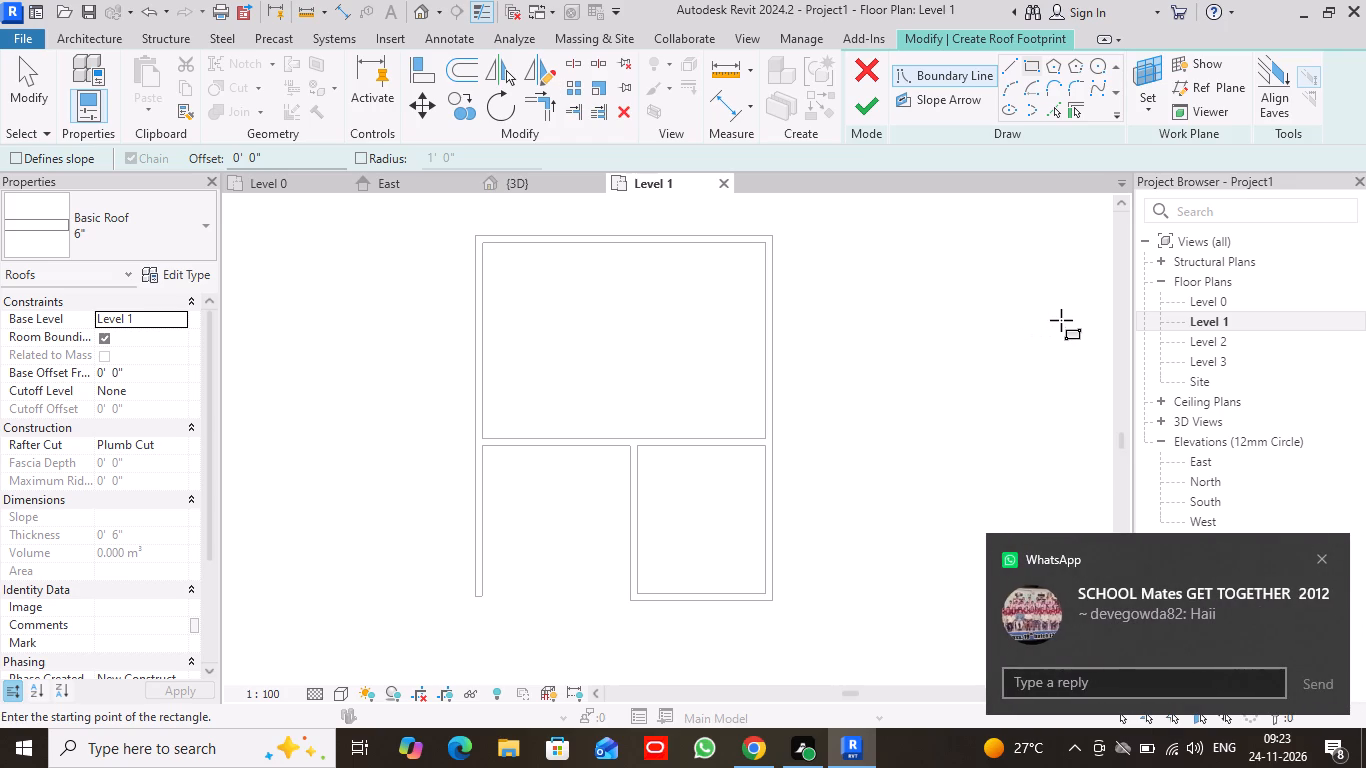
left_click(1315, 557)
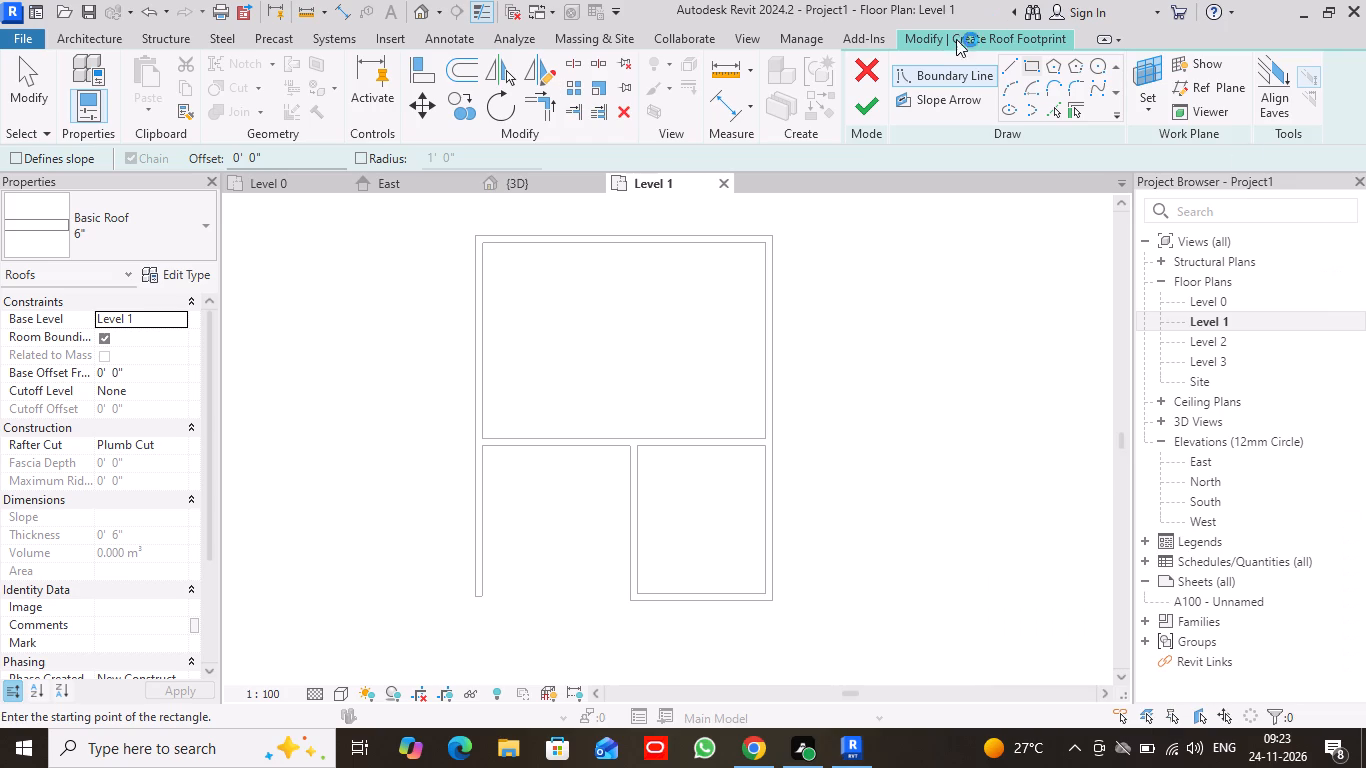
left_click(1031, 67)
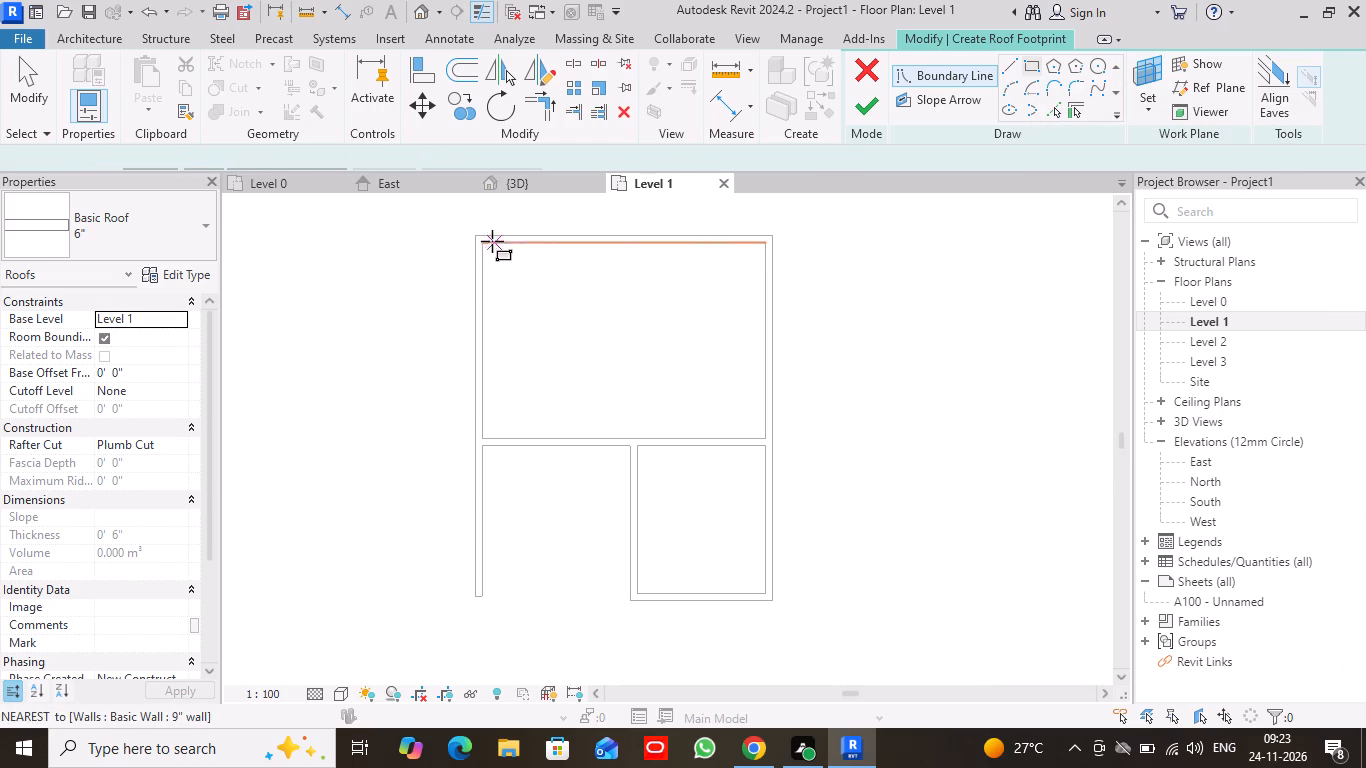
left_click(476, 237)
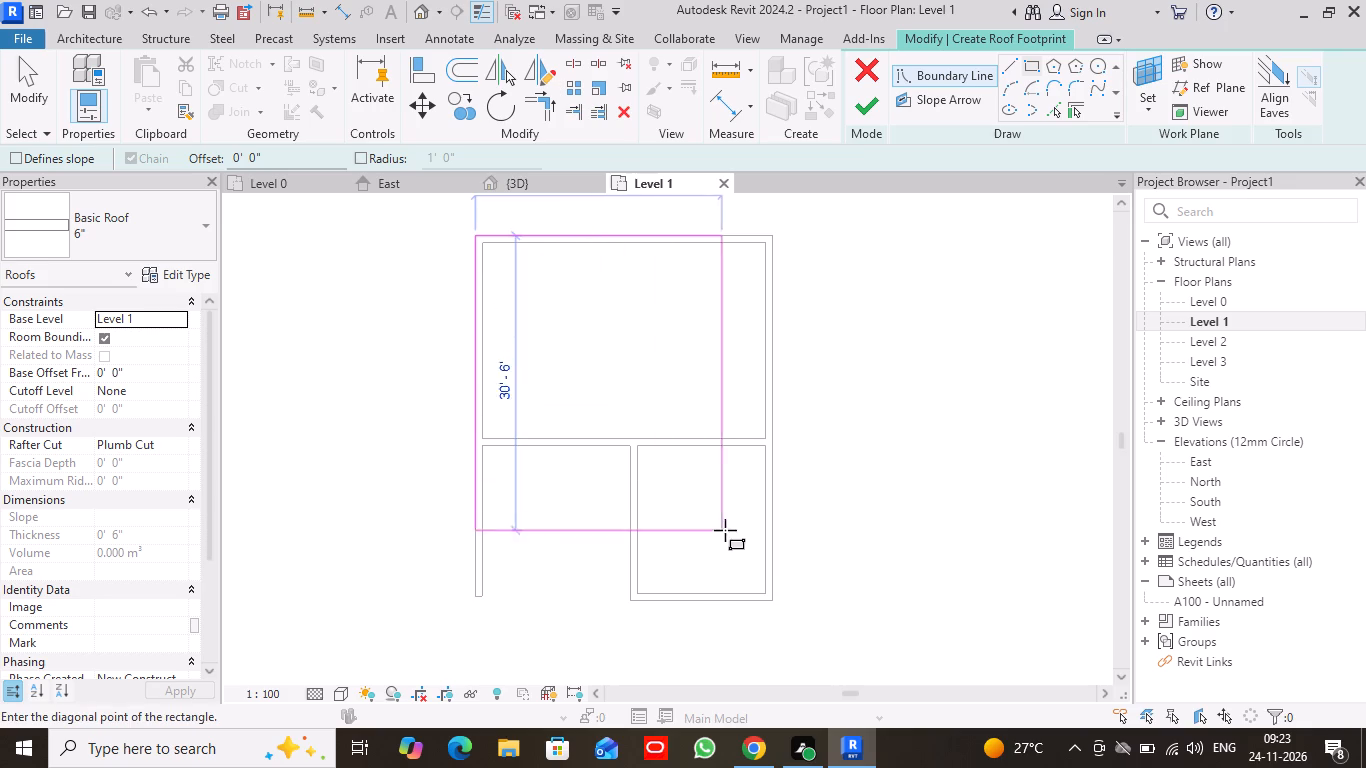
left_click(771, 599)
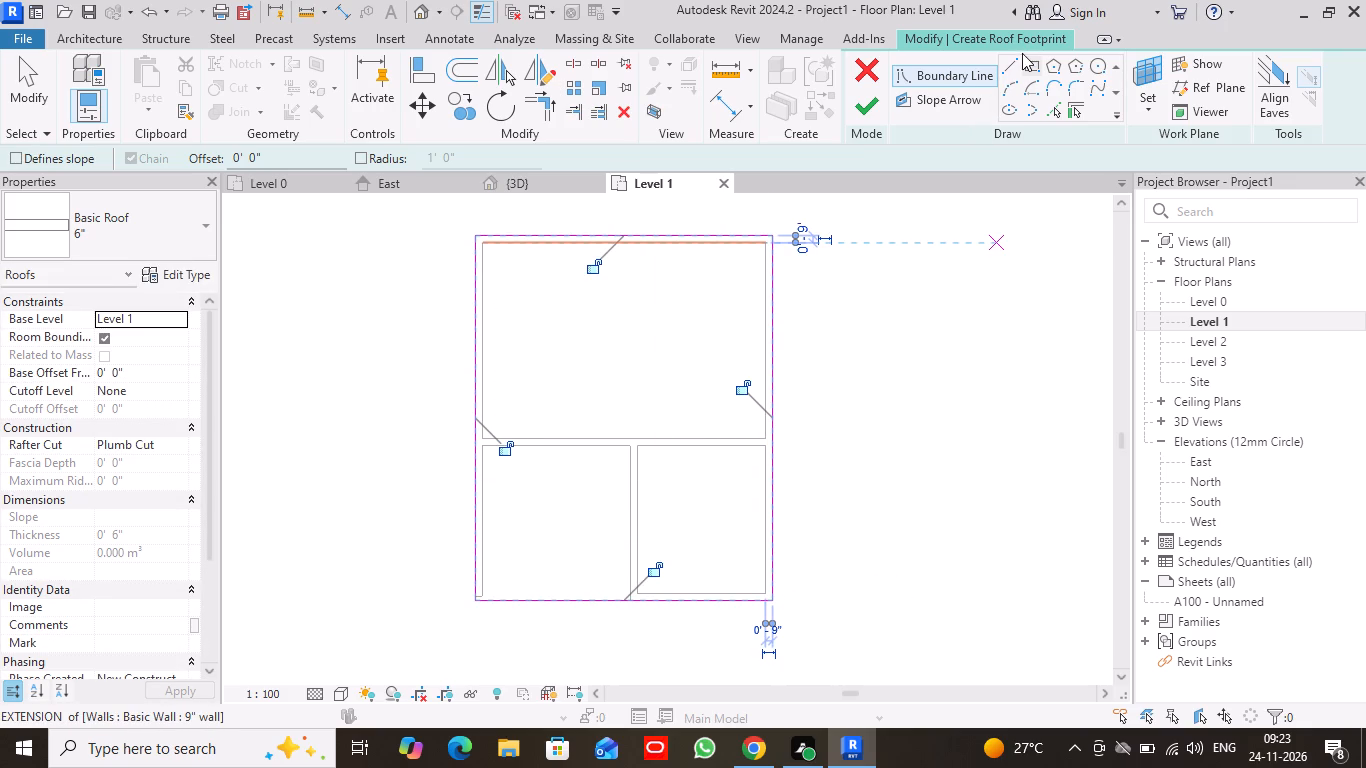
Sketch boundary lines from the west edge along the middle wall's south face for 4'-0", and 16'-0" south to the bottom boundary.
left_click(1051, 108)
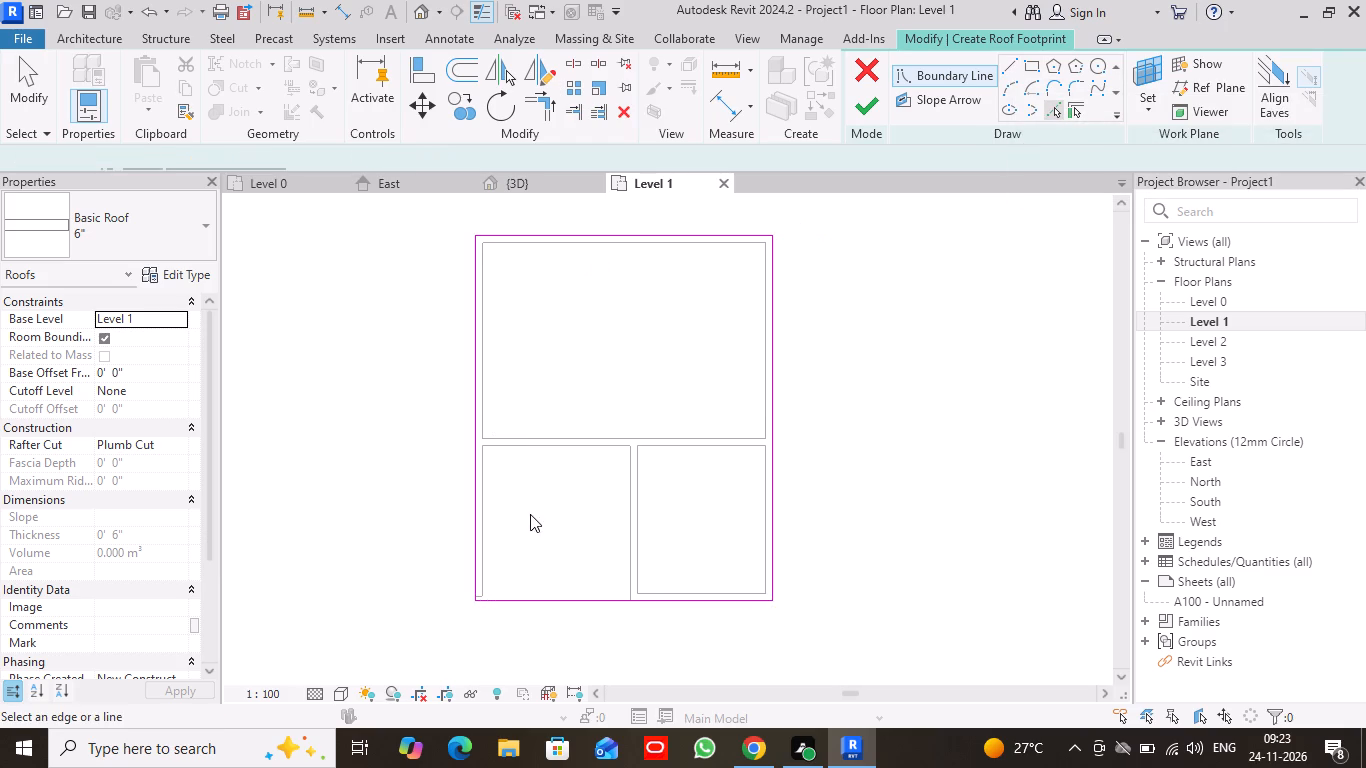
scroll(536, 507, "up", 2)
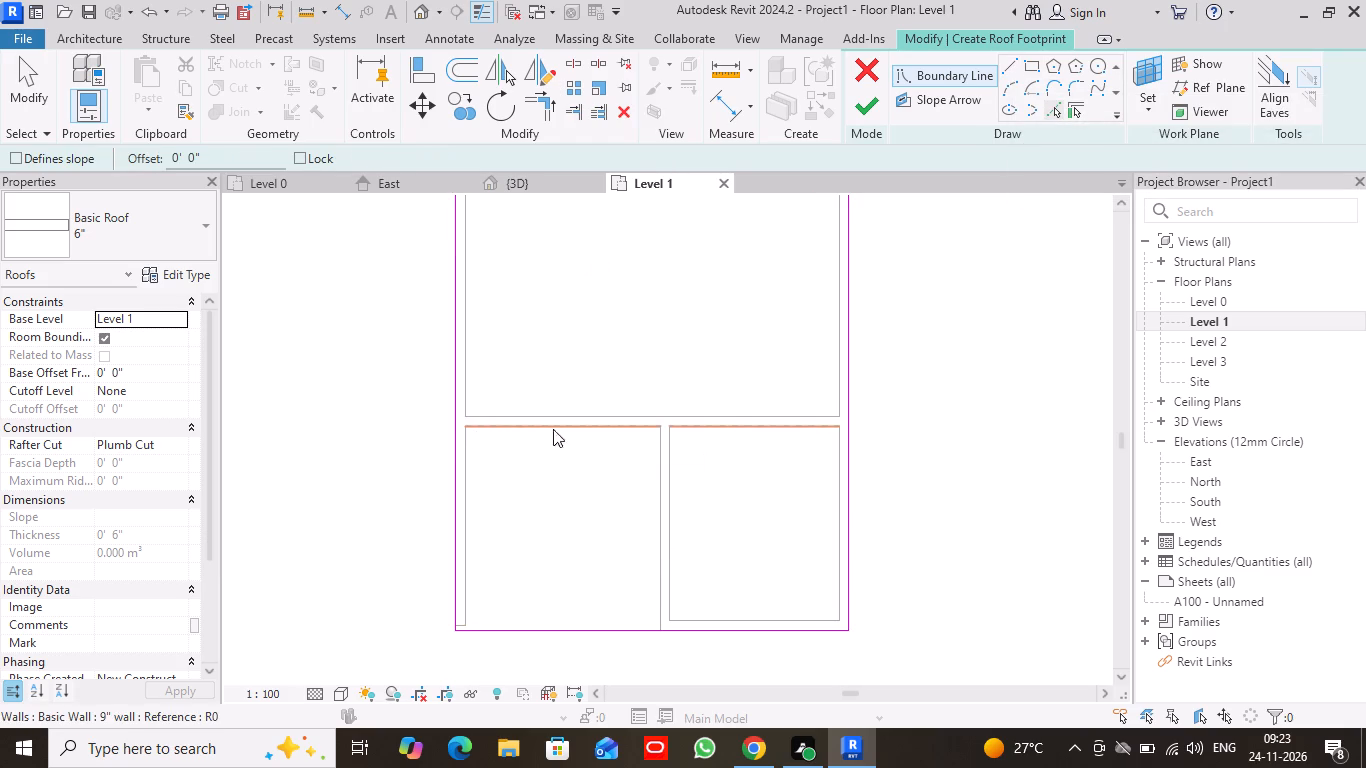
left_click(1004, 68)
middle_click_drag(539, 443, 537, 343)
scroll(536, 345, "up", 2)
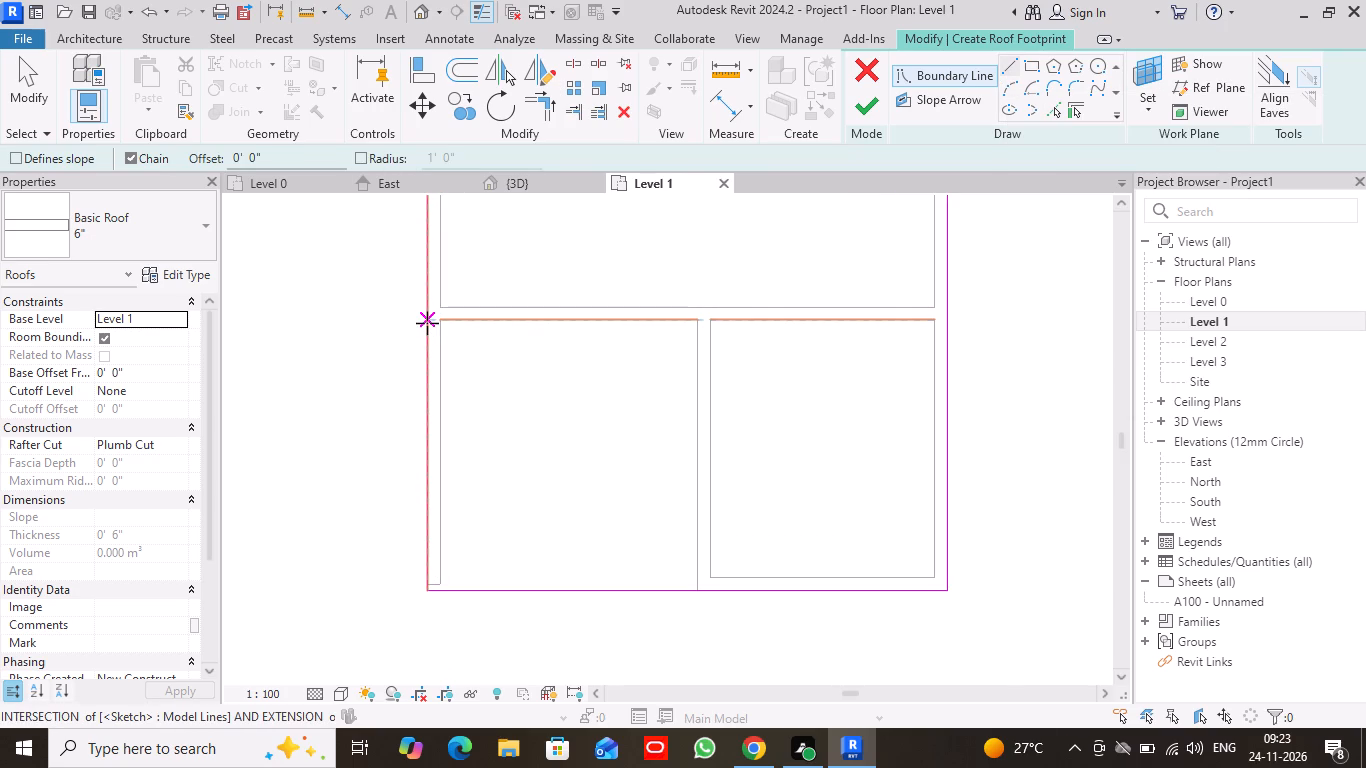
left_click(427, 323)
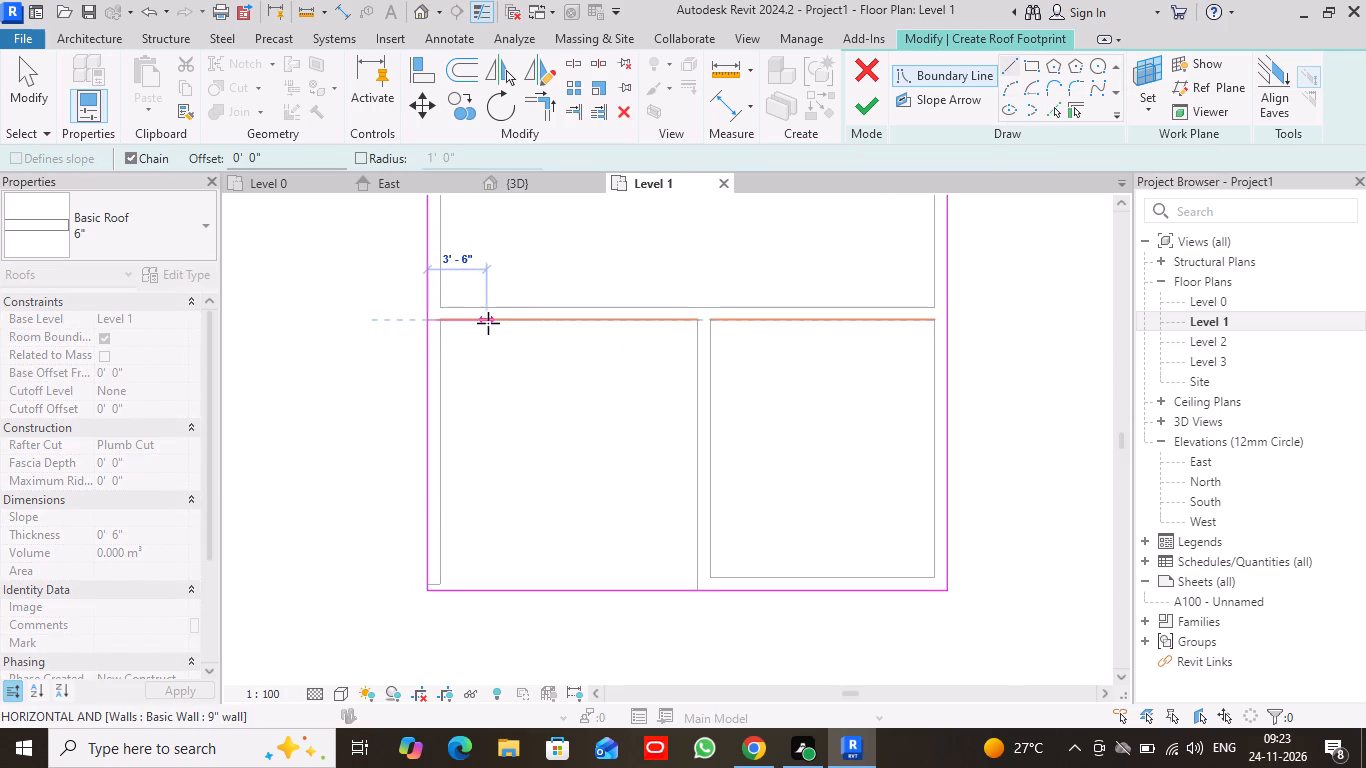
left_click(493, 322)
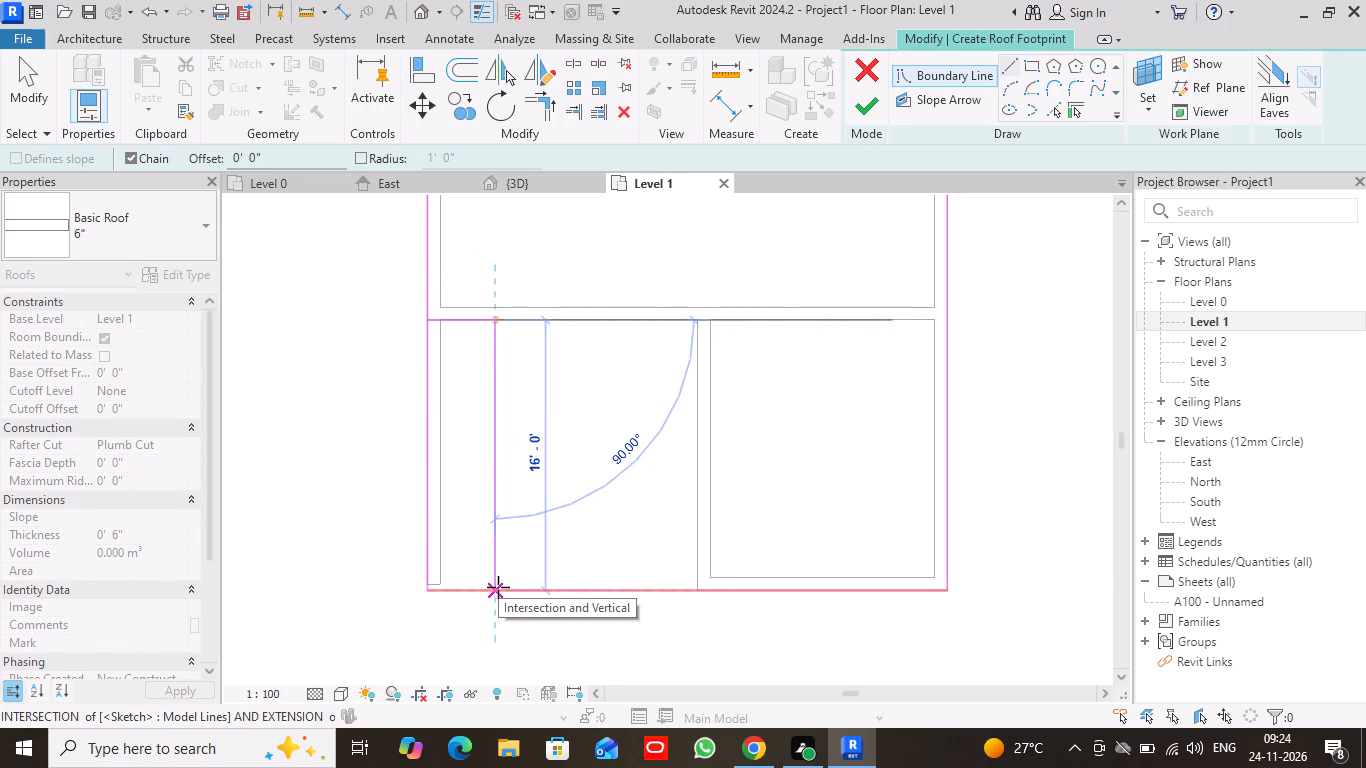
left_click(498, 587)
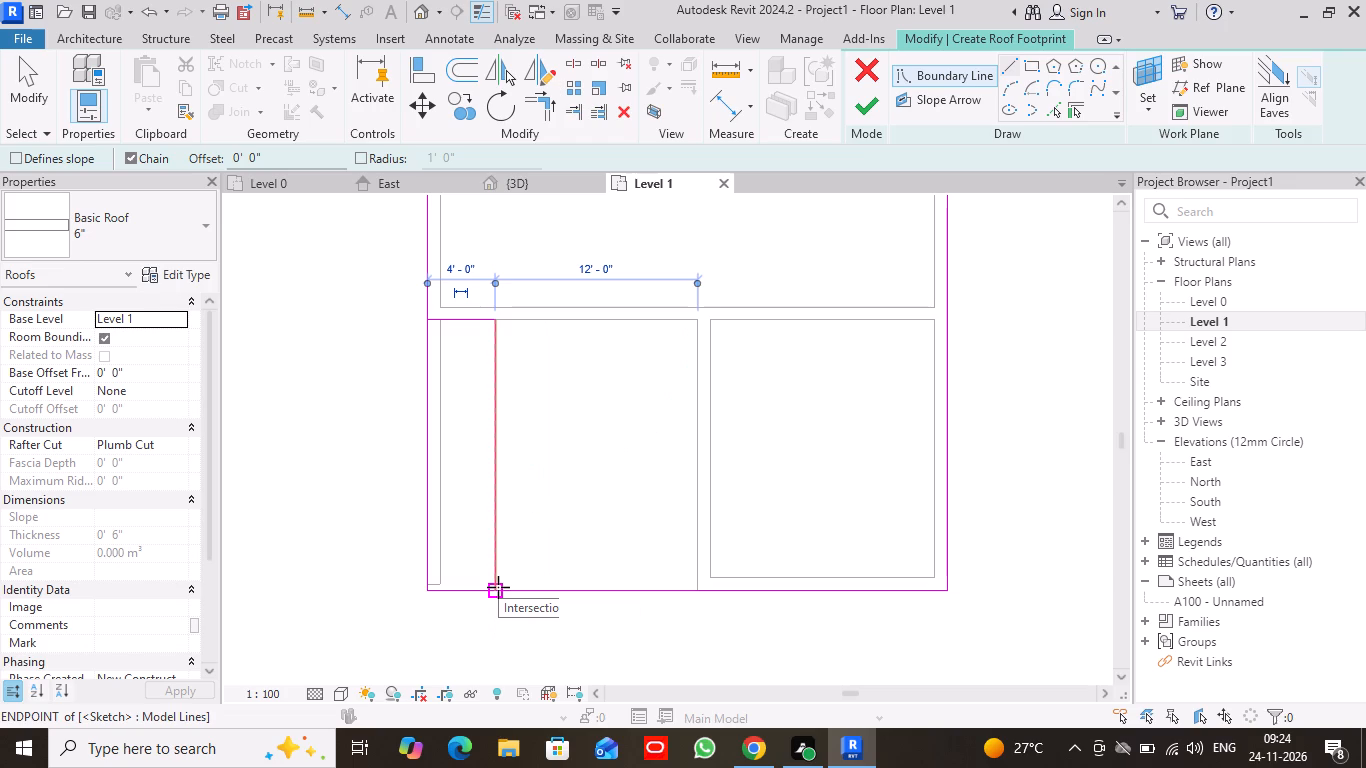
key("Escape")
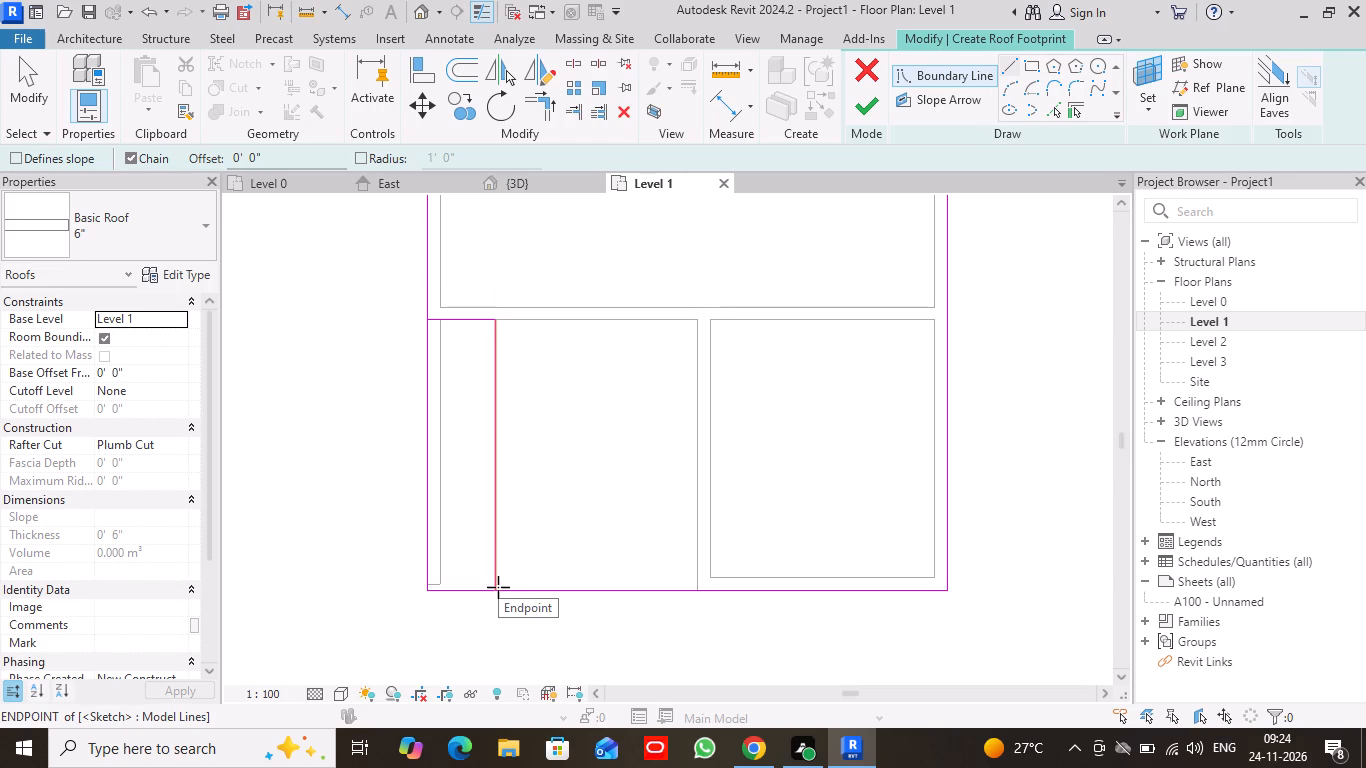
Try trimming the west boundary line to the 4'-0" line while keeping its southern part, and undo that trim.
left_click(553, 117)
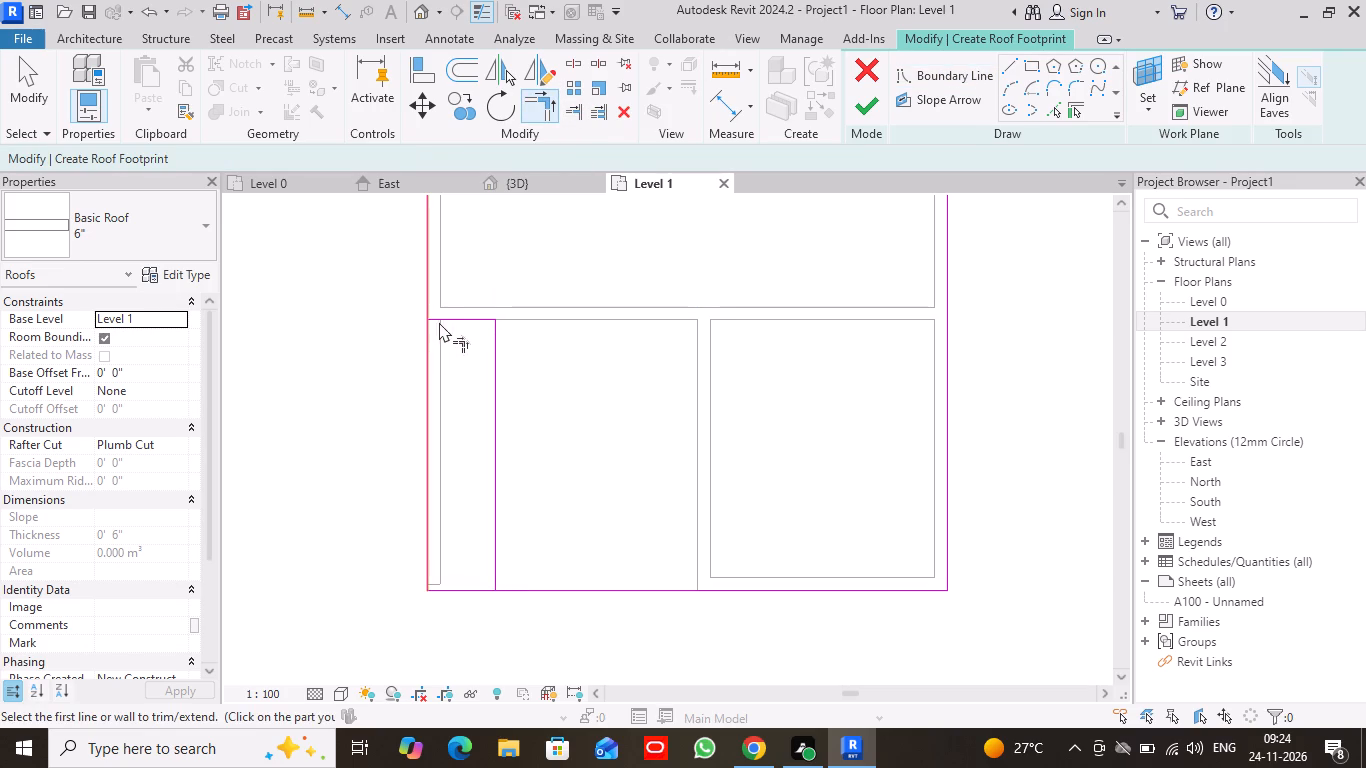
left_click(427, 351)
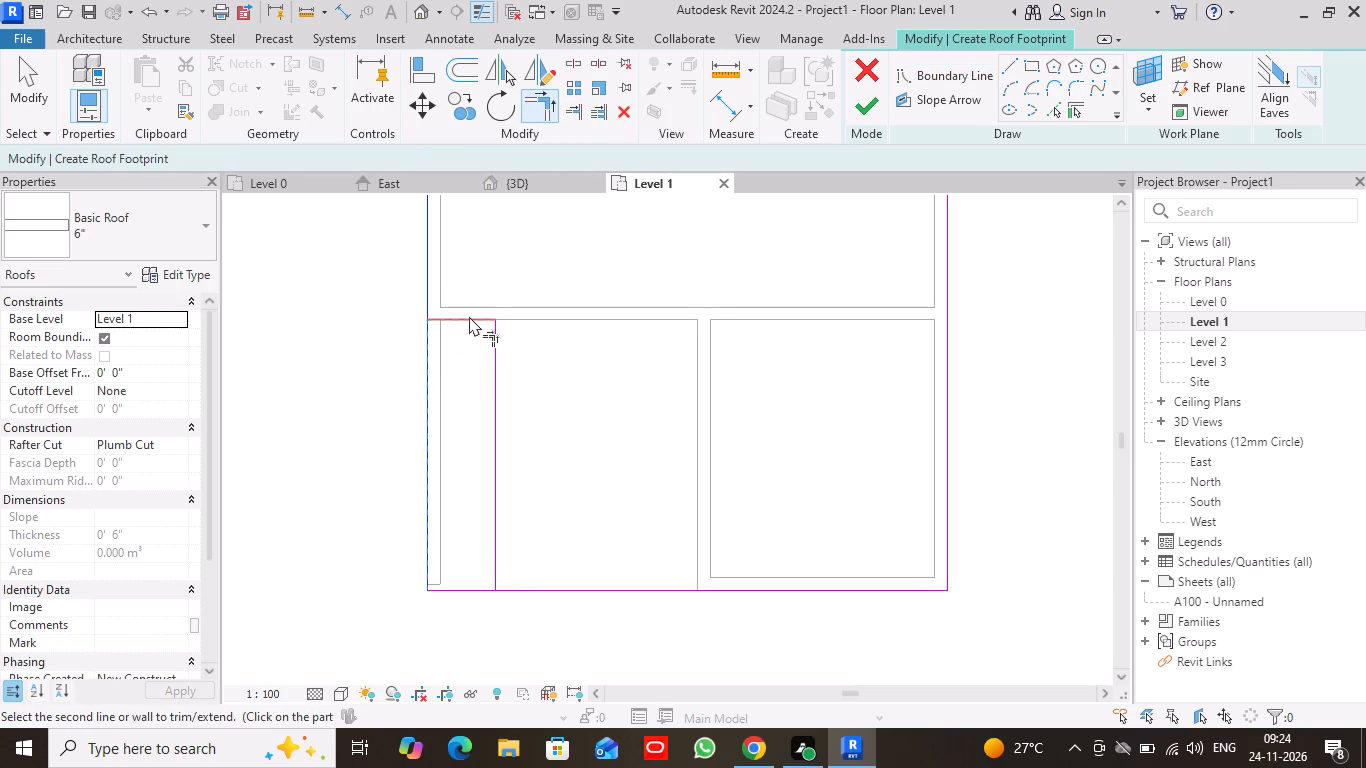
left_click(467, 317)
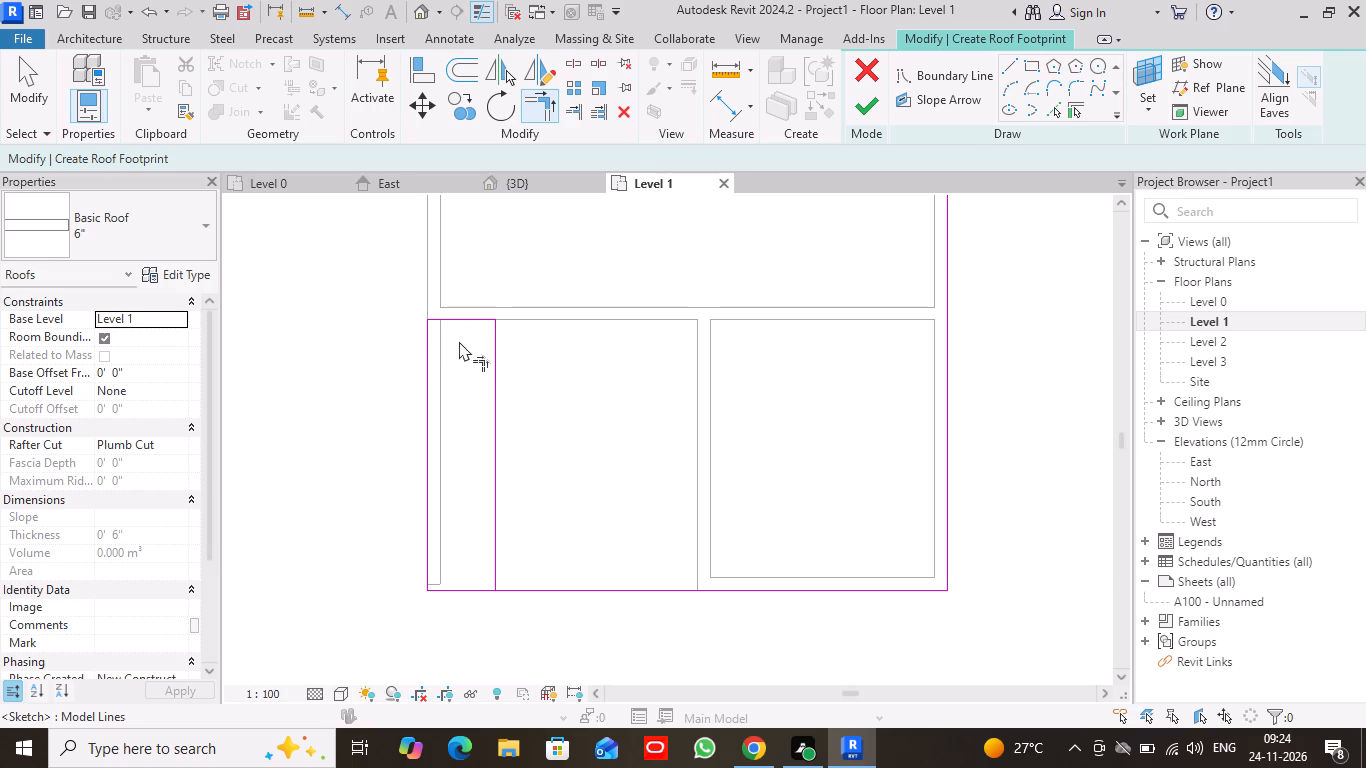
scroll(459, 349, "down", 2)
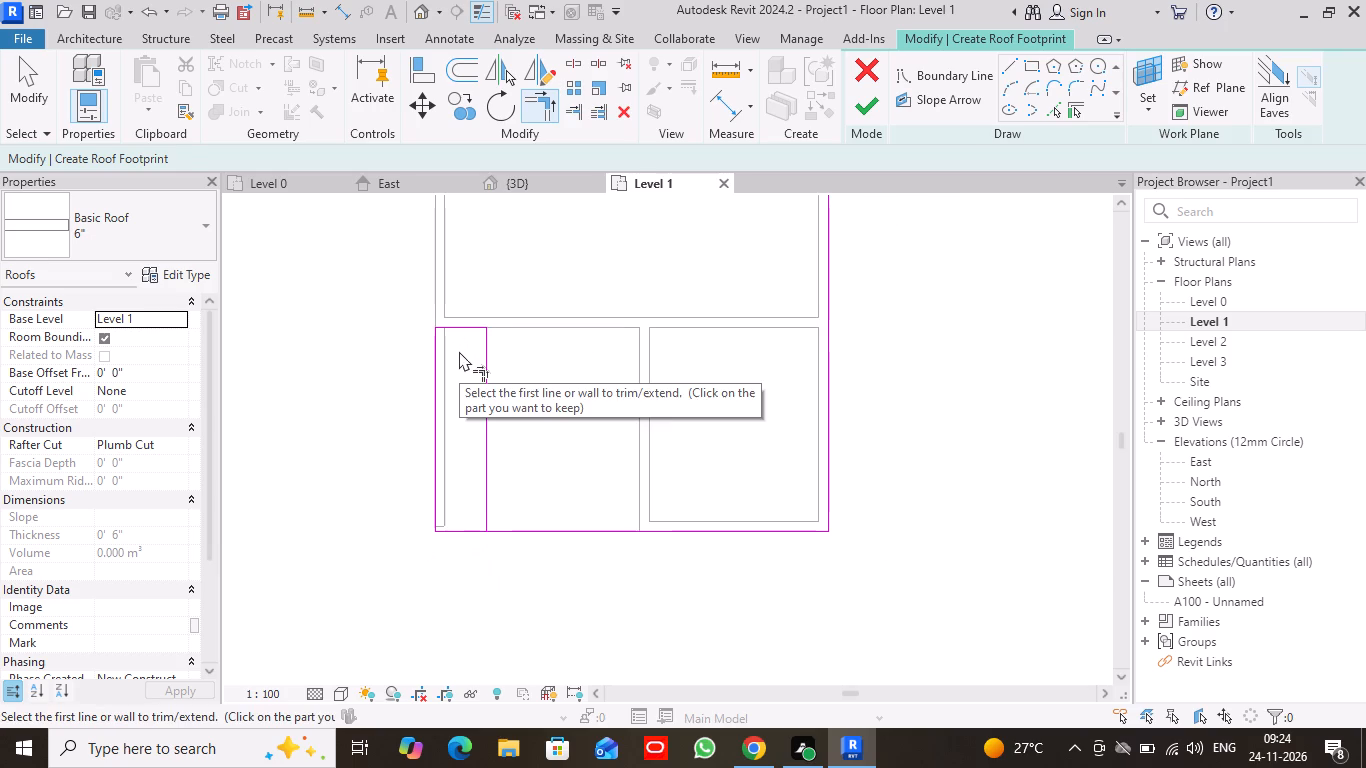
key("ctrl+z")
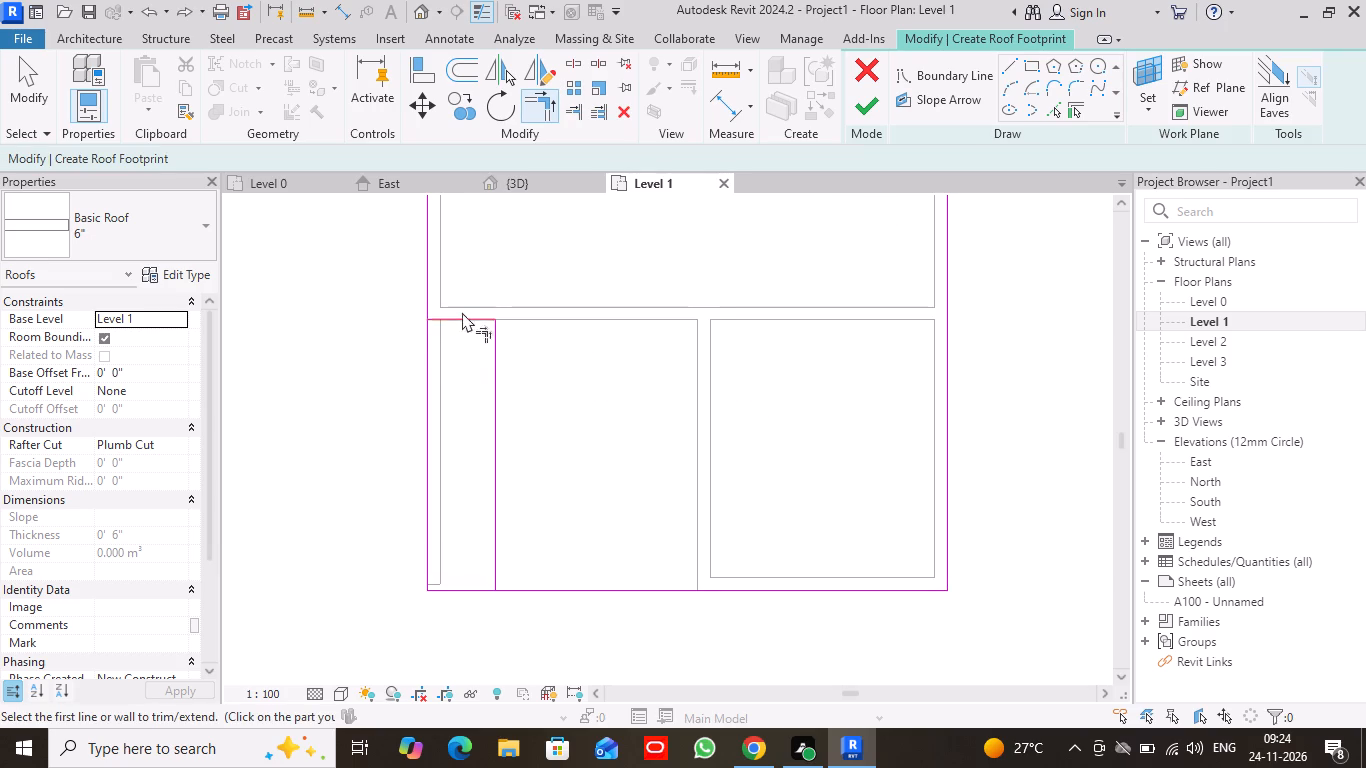
Trim the boundary to corners at both ends of the notch, keeping the west line's northern part and the south line's eastern part.
left_click(426, 278)
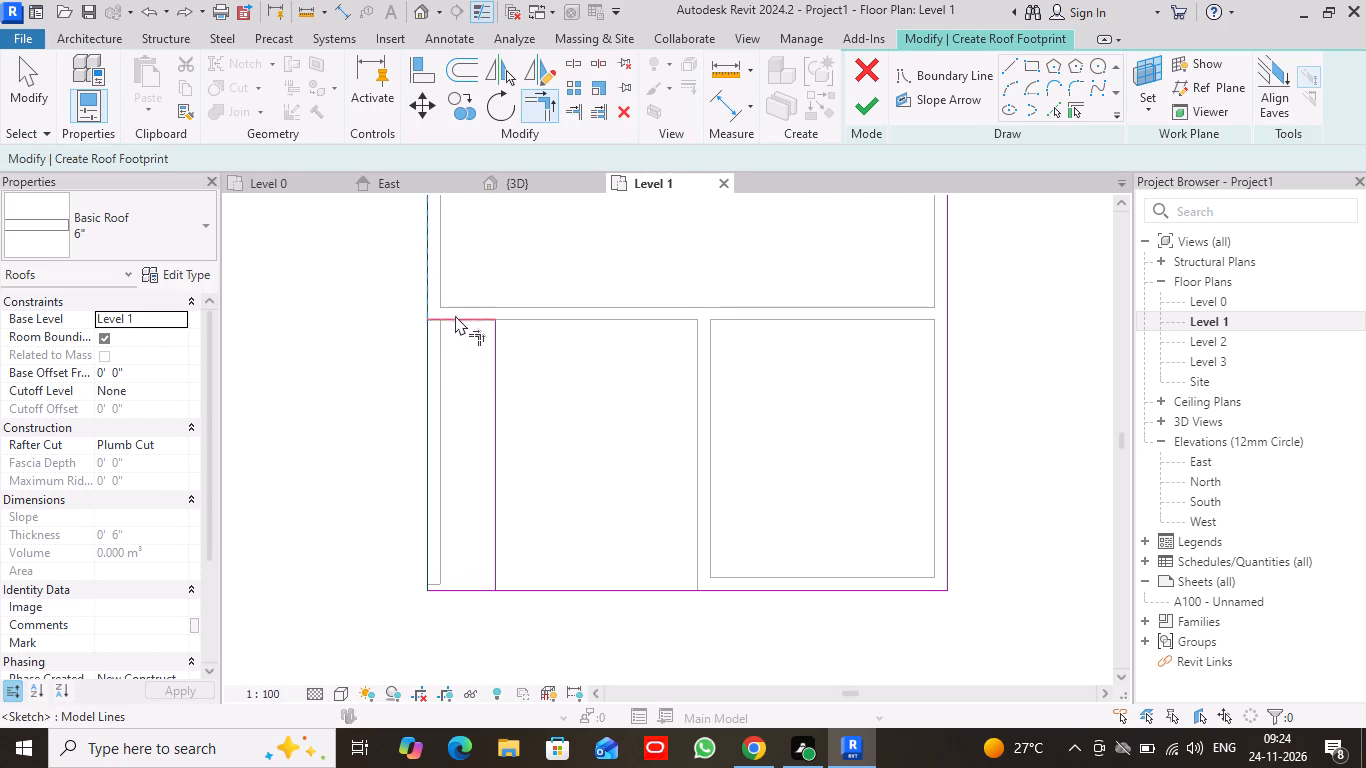
left_click(455, 317)
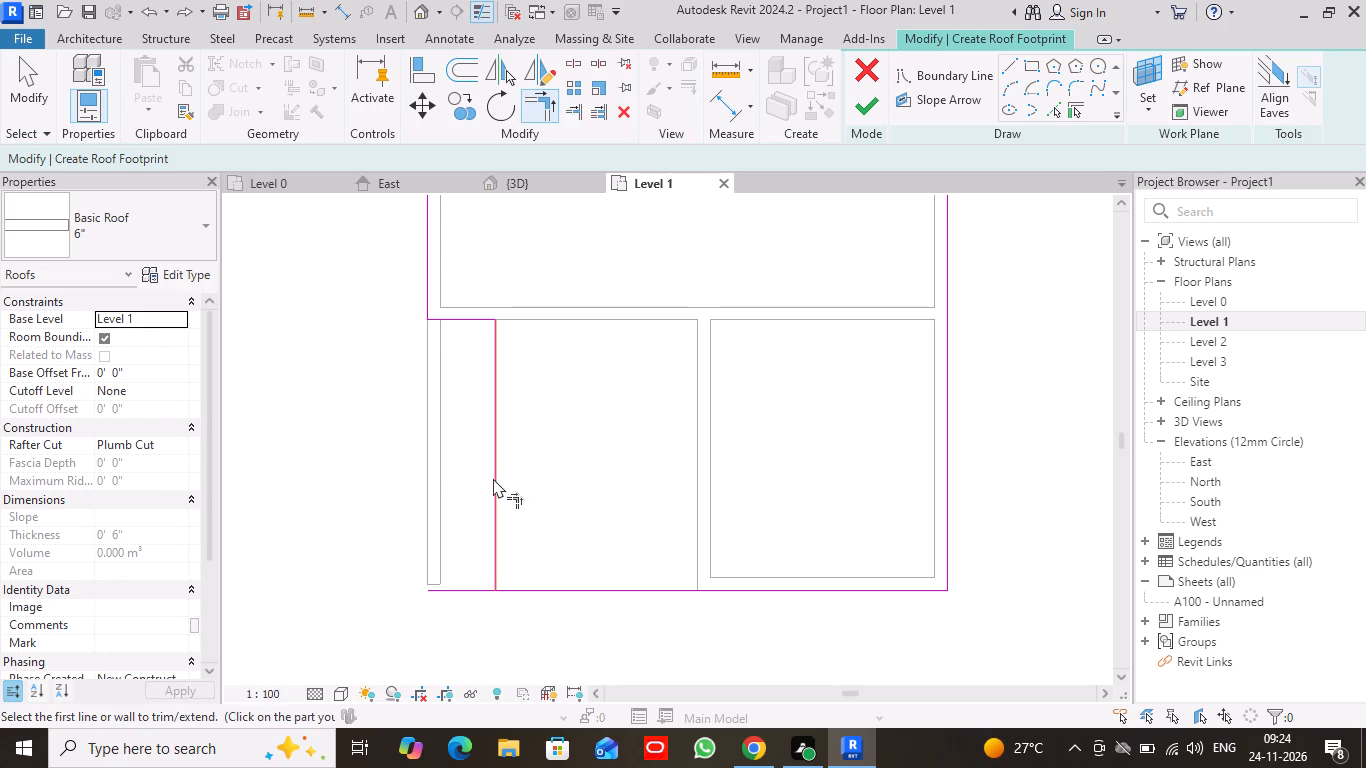
left_click(496, 471)
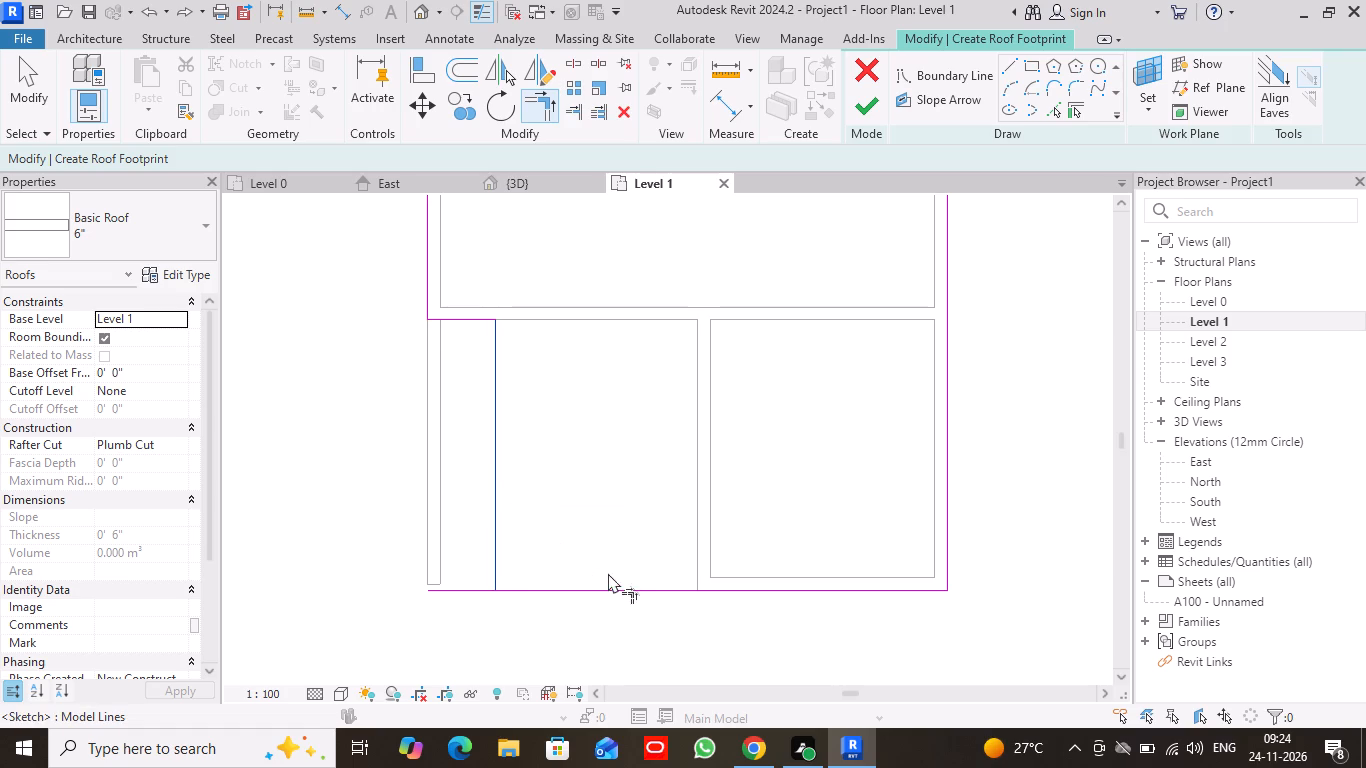
left_click(622, 586)
scroll(604, 469, "down", 1)
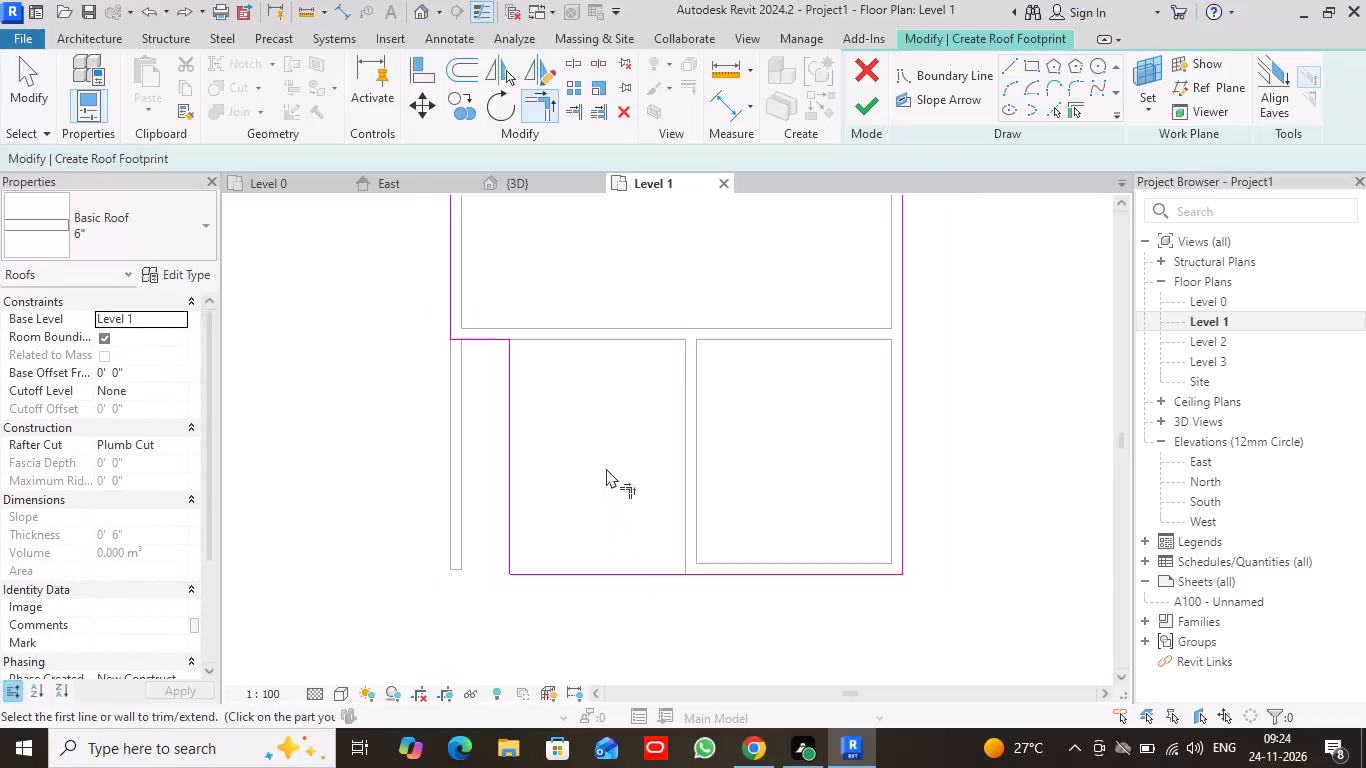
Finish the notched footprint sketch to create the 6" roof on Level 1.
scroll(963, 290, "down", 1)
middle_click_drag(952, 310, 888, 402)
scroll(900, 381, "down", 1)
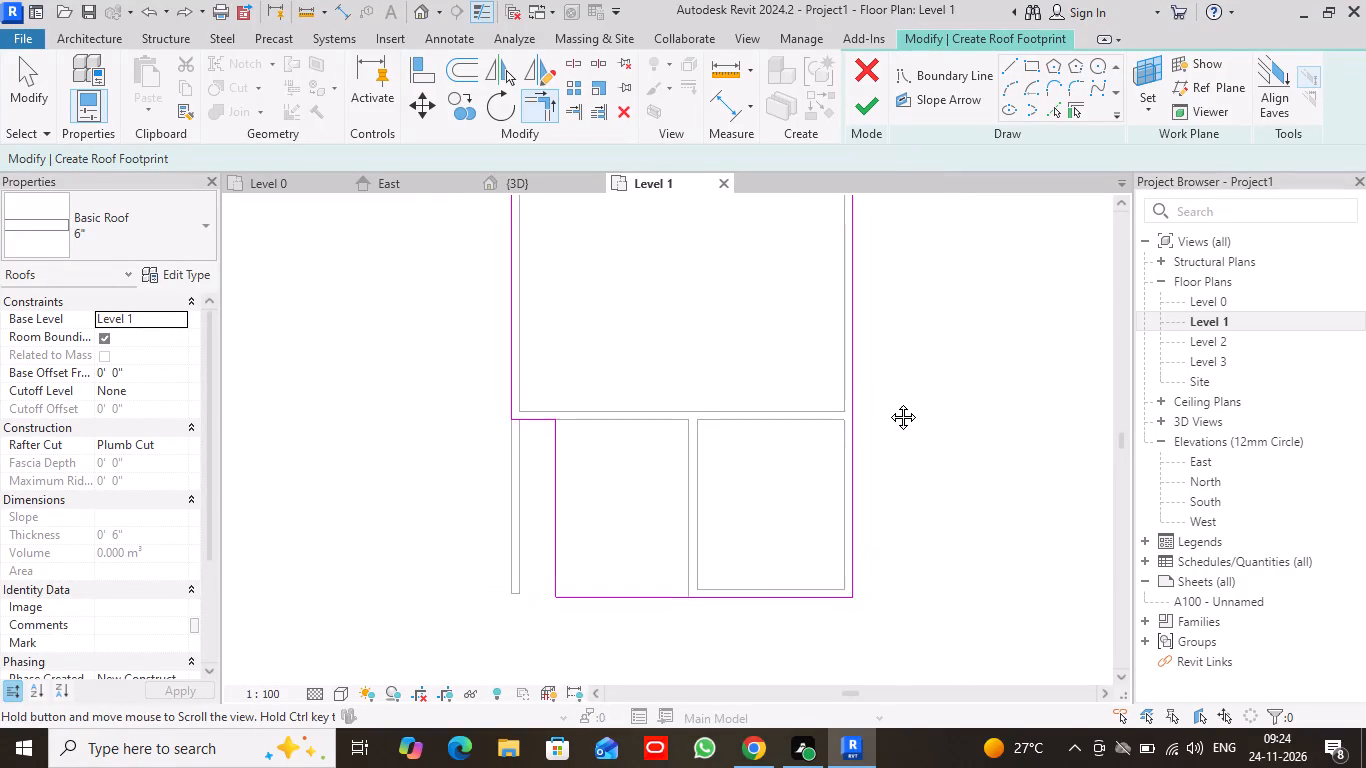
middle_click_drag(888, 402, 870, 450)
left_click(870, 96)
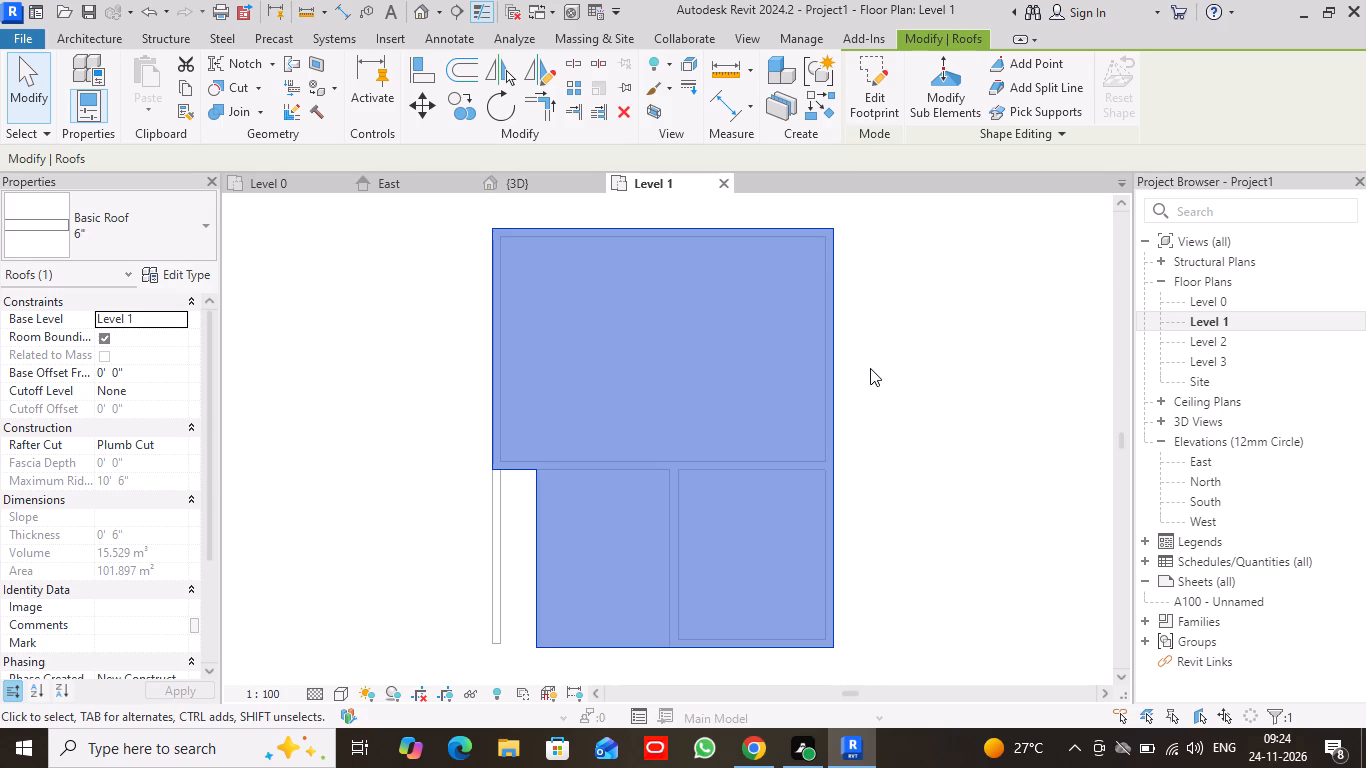
Examine the roof over the walls in the 3D view from the front, from above and at an angle.
left_click(548, 179)
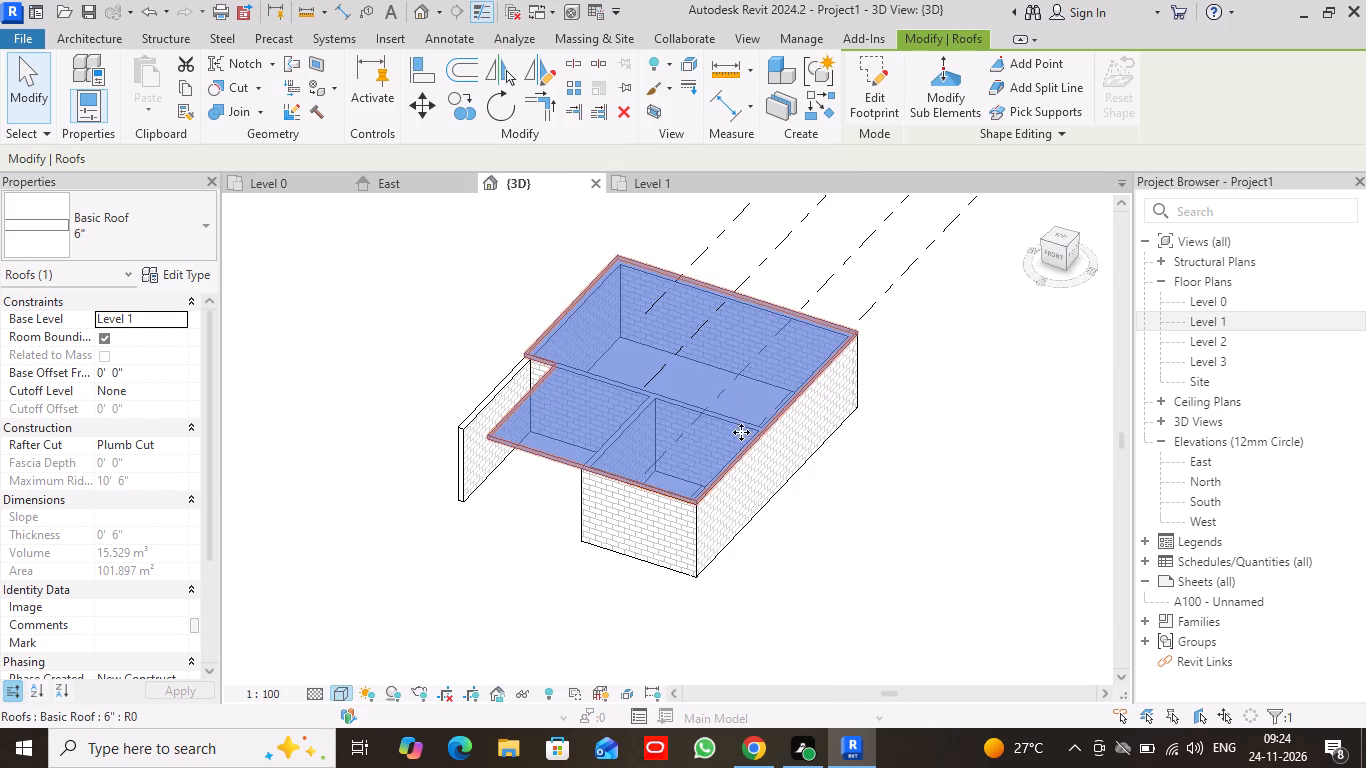
left_click_drag(1063, 248, 227, 254)
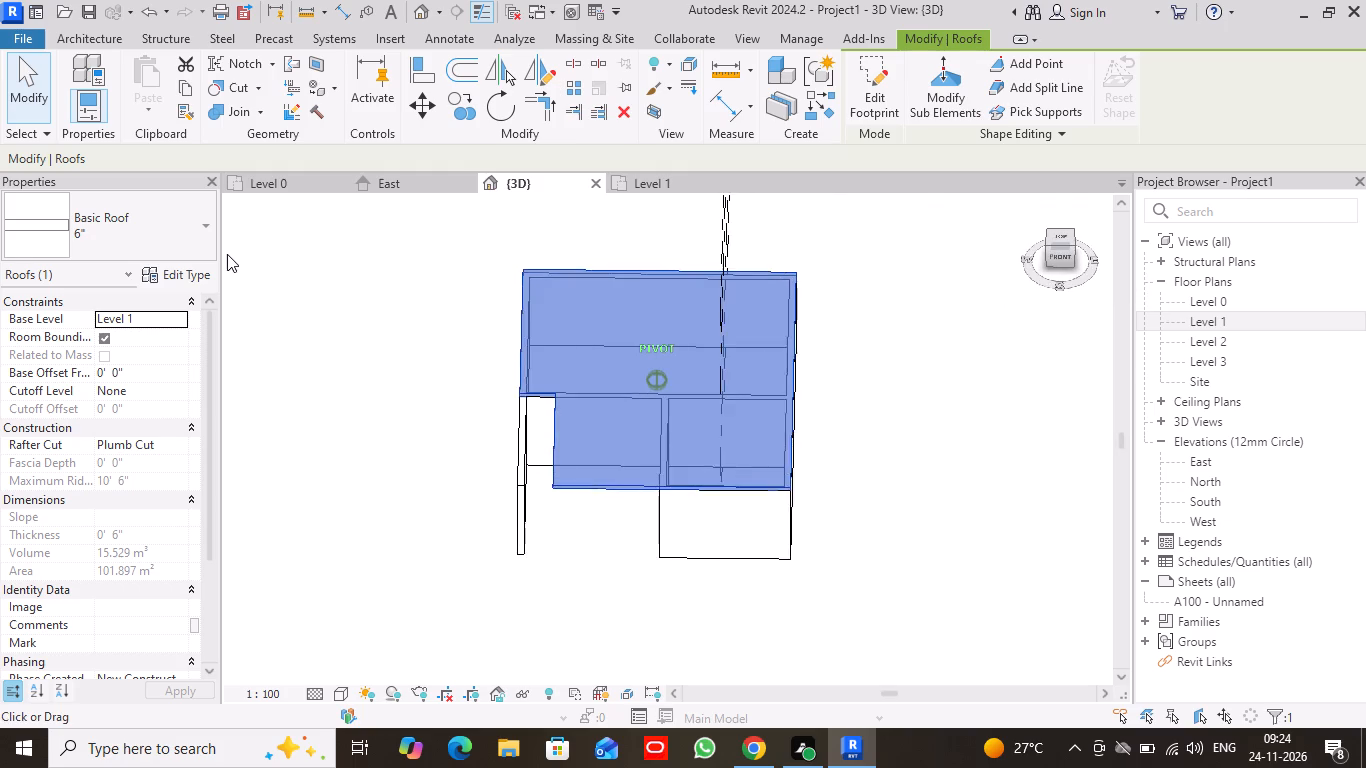
left_click_drag(227, 254, 253, 218)
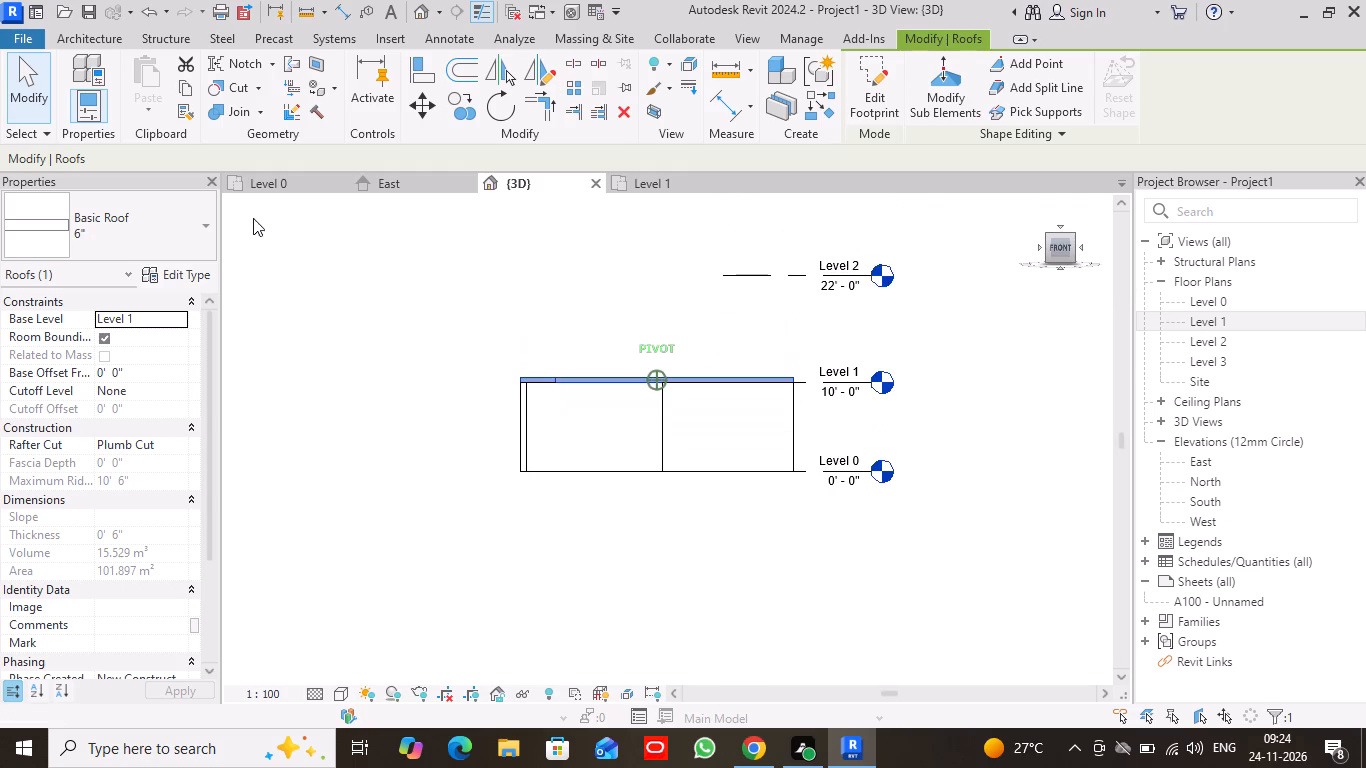
left_click_drag(253, 218, 242, 254)
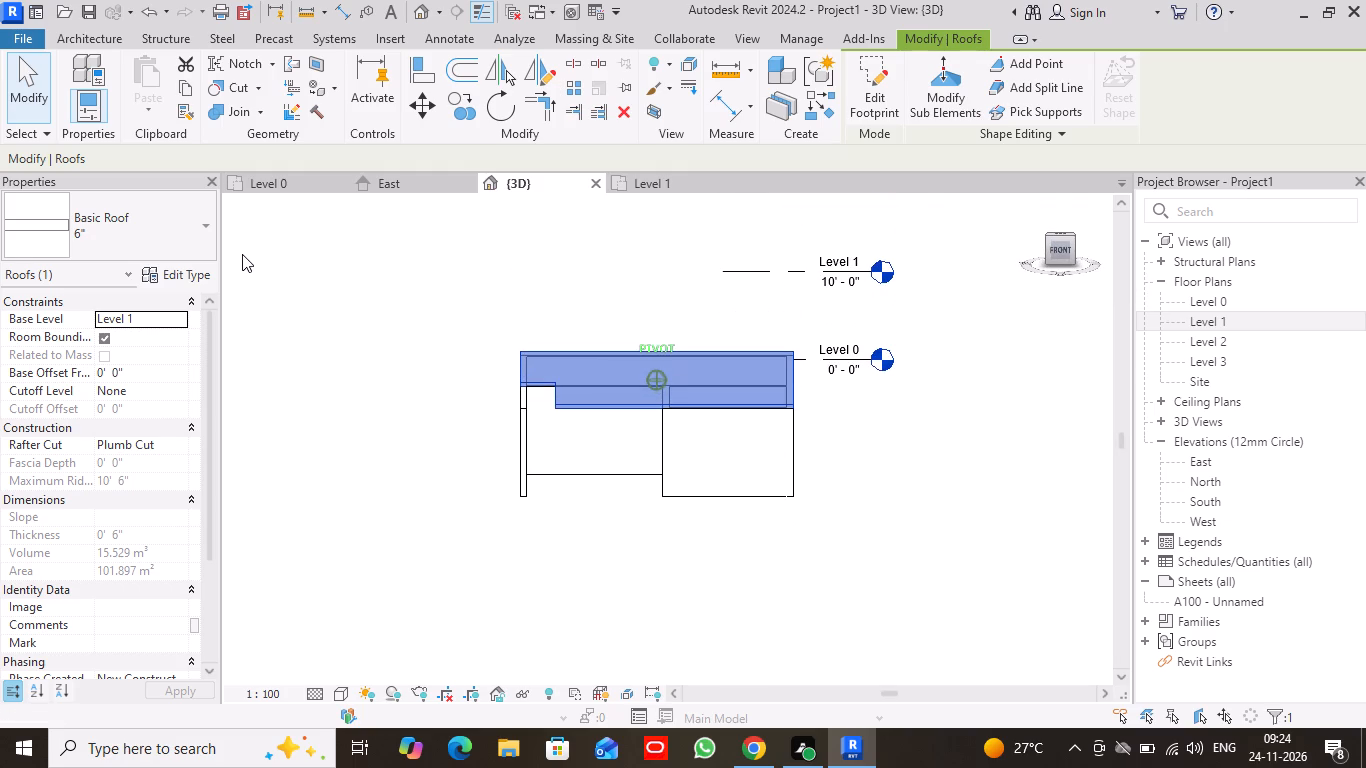
left_click_drag(242, 254, 241, 367)
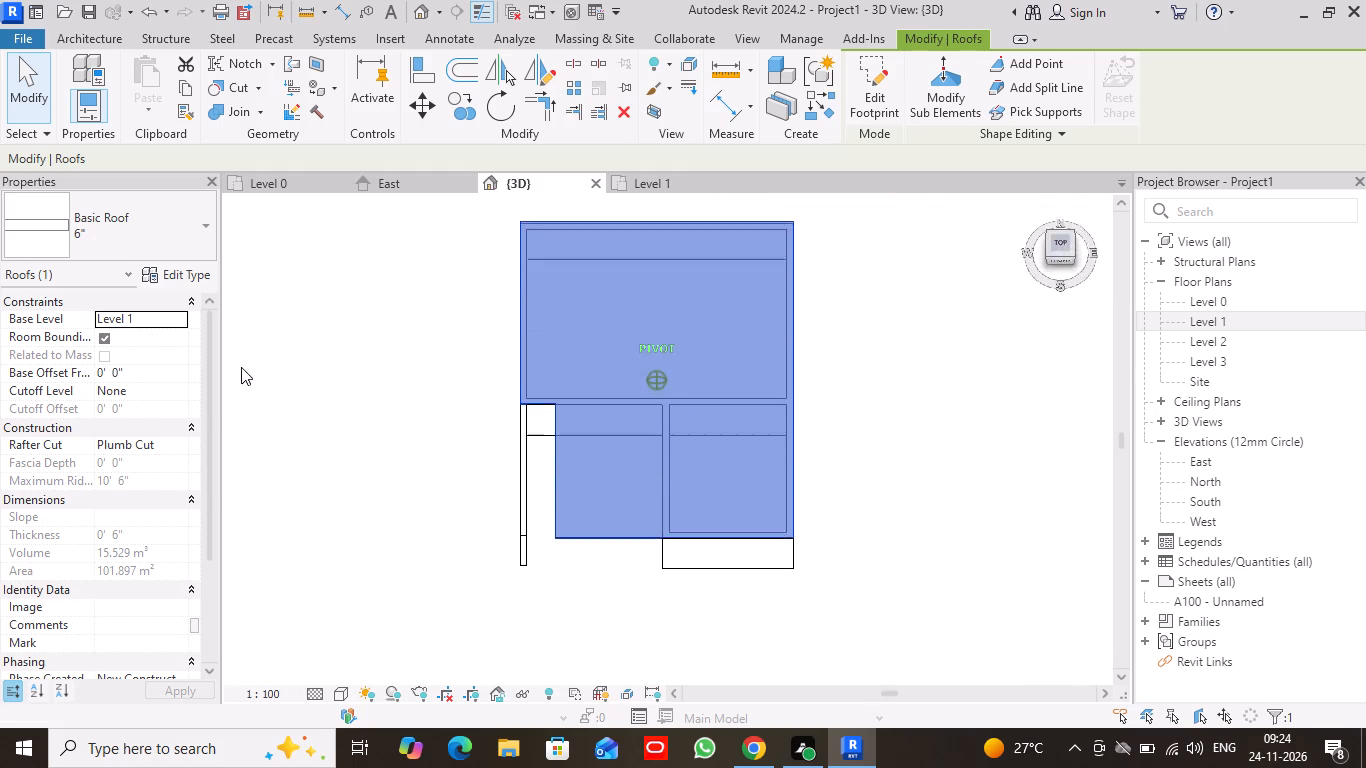
left_click_drag(241, 367, 254, 307)
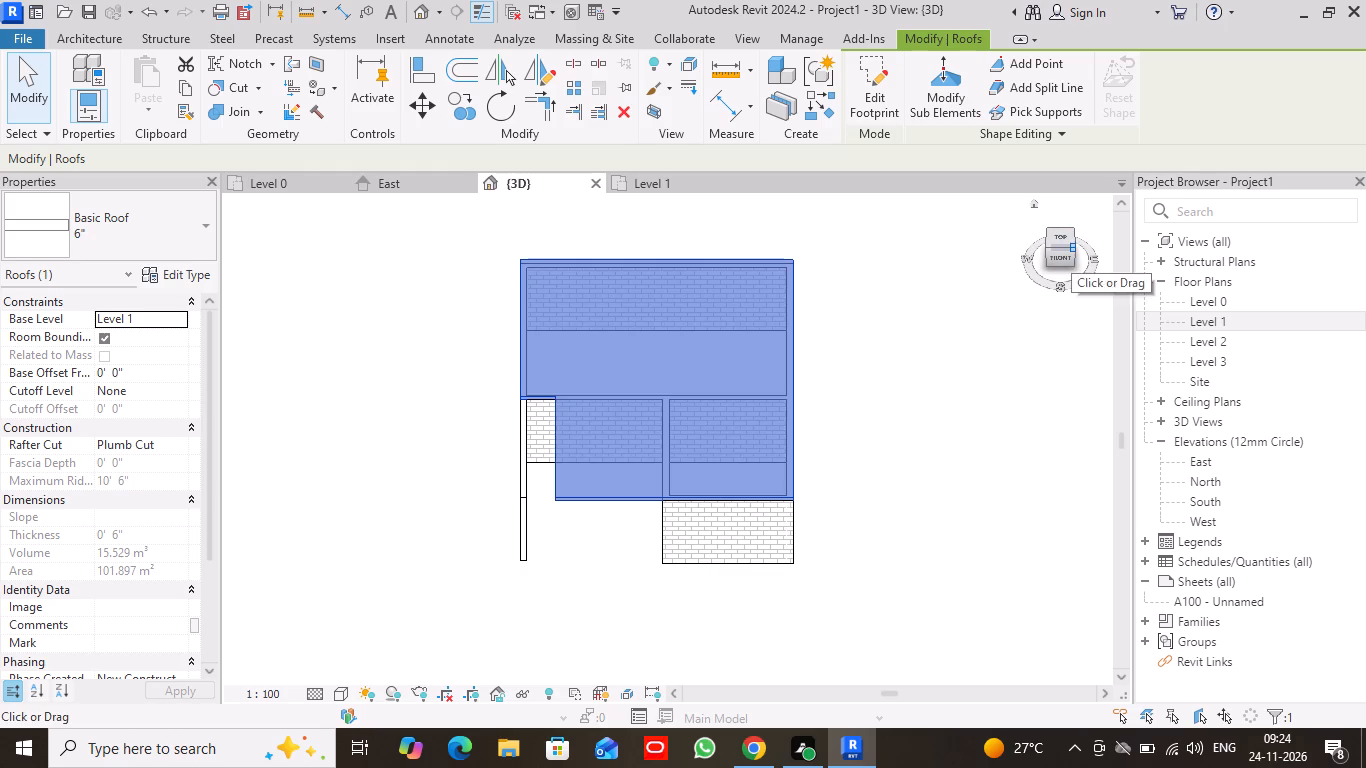
left_click_drag(1071, 246, 1002, 250)
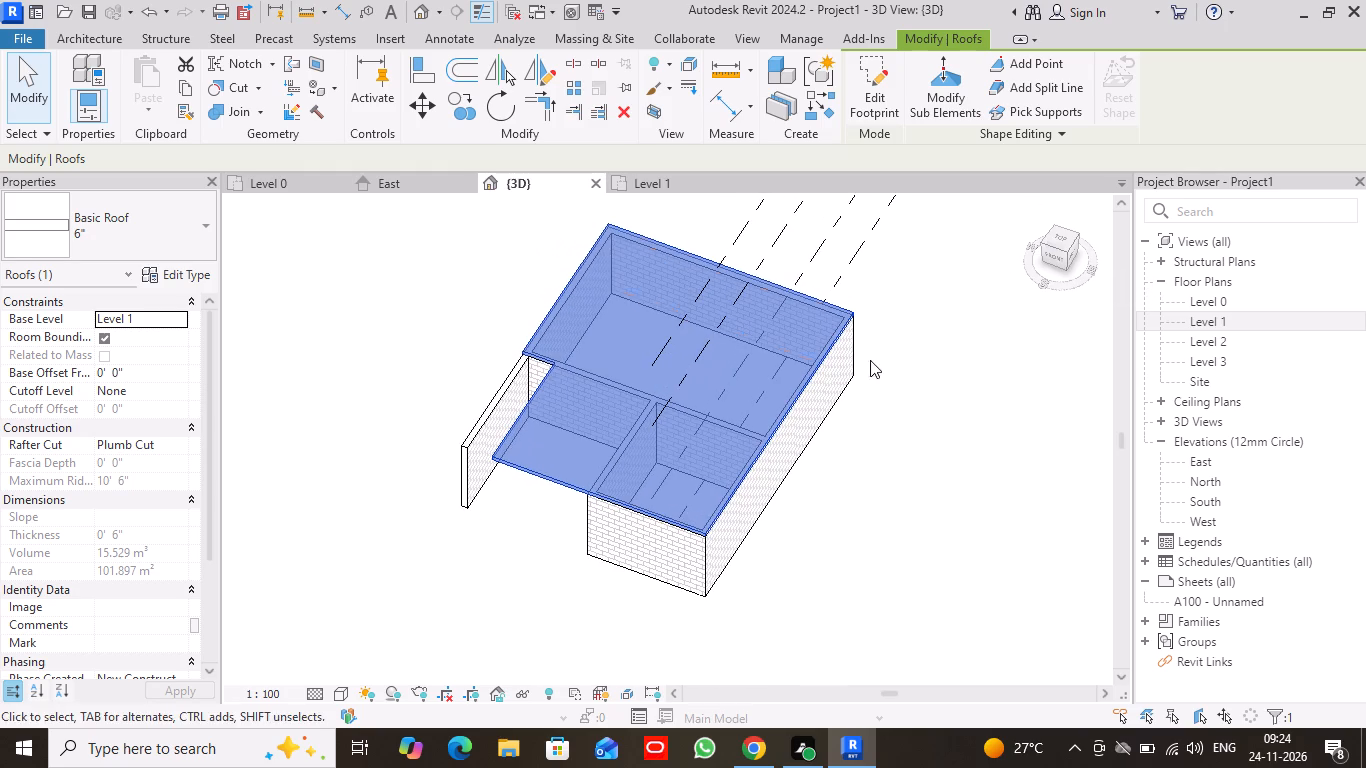
scroll(880, 370, "up", 3)
scroll(880, 370, "down", 2)
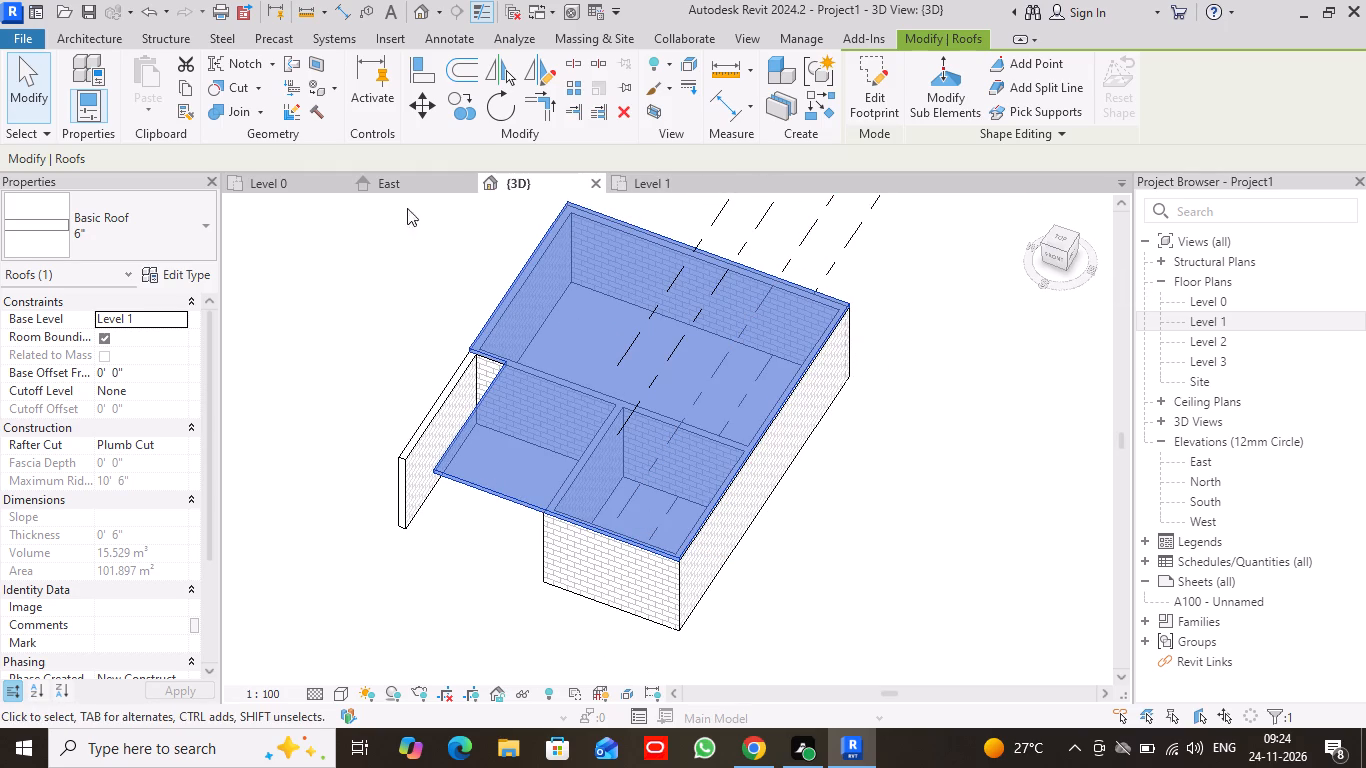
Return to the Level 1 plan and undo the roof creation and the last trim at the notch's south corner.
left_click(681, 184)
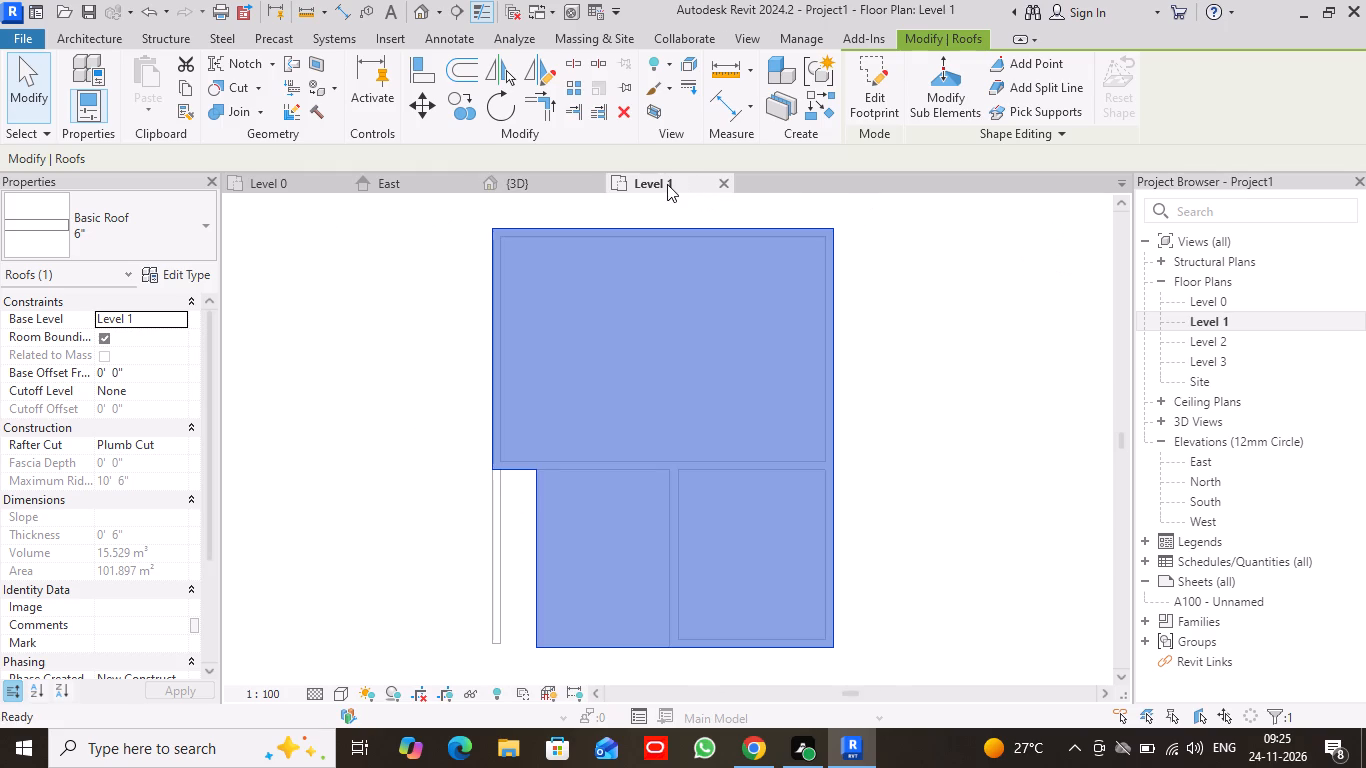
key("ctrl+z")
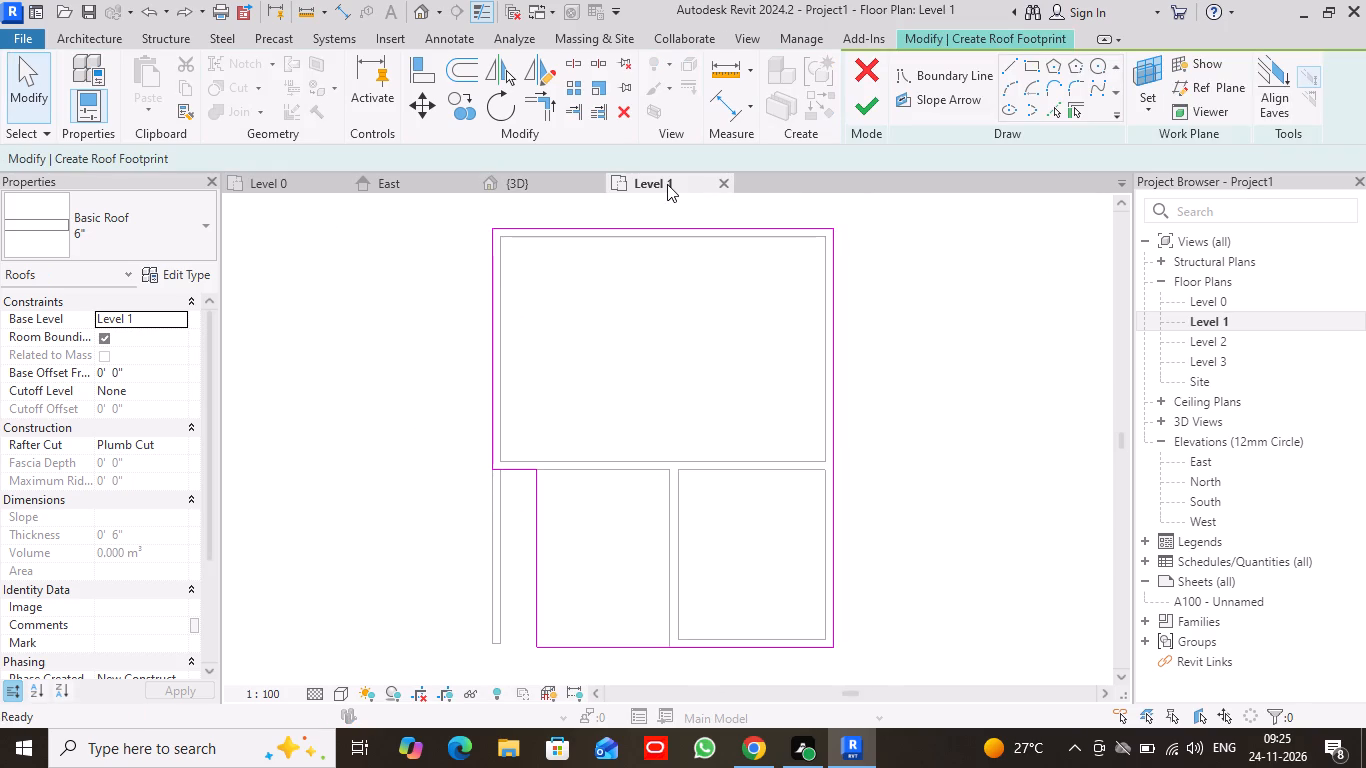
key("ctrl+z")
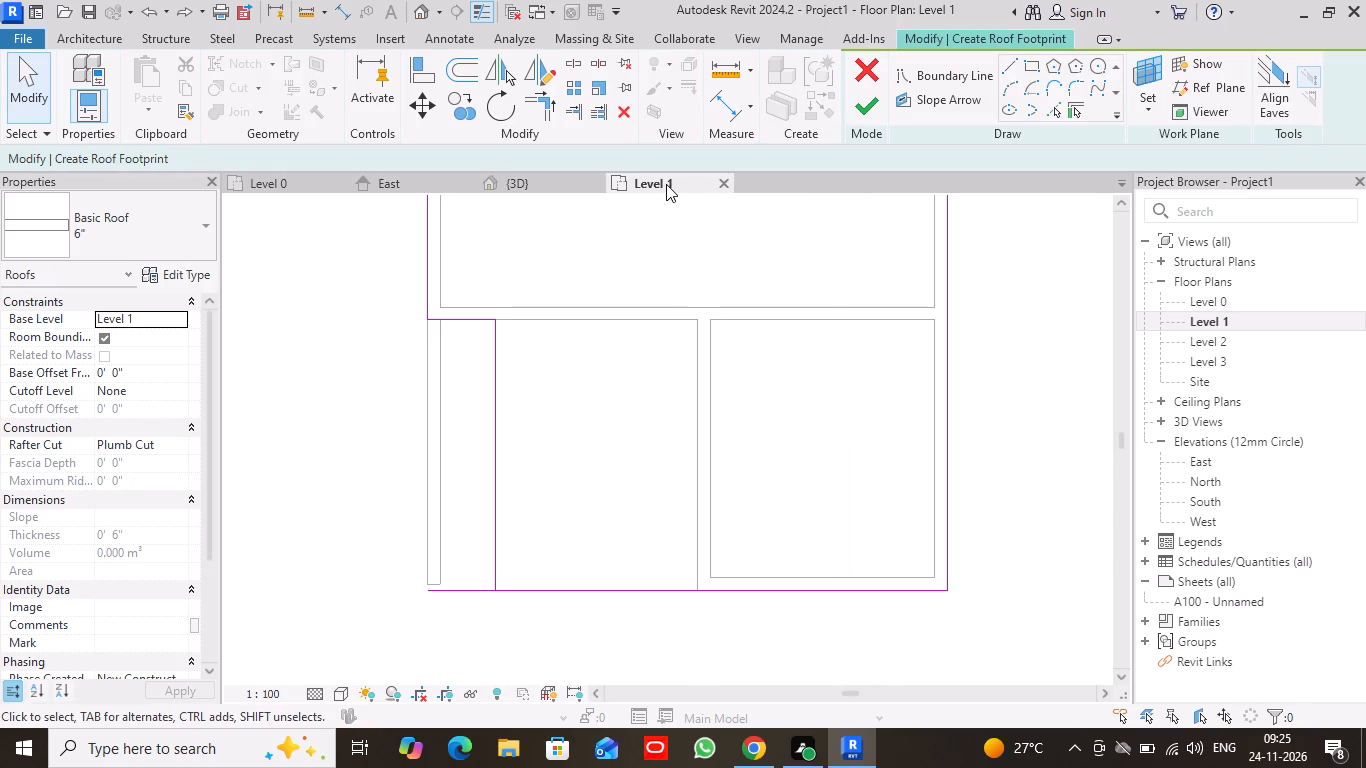
Undo the remaining notch corner trim and the two notch boundary lines.
key("ctrl+z")
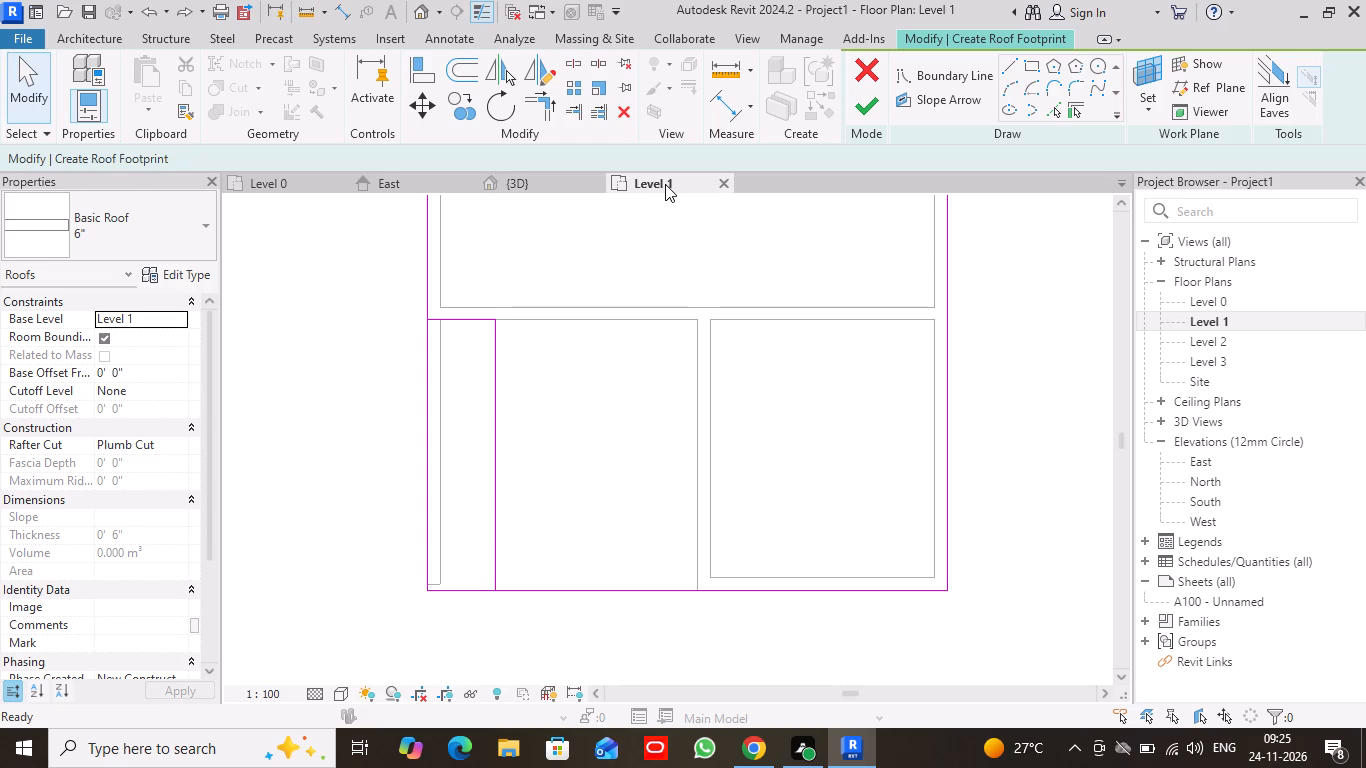
key("ctrl+z")
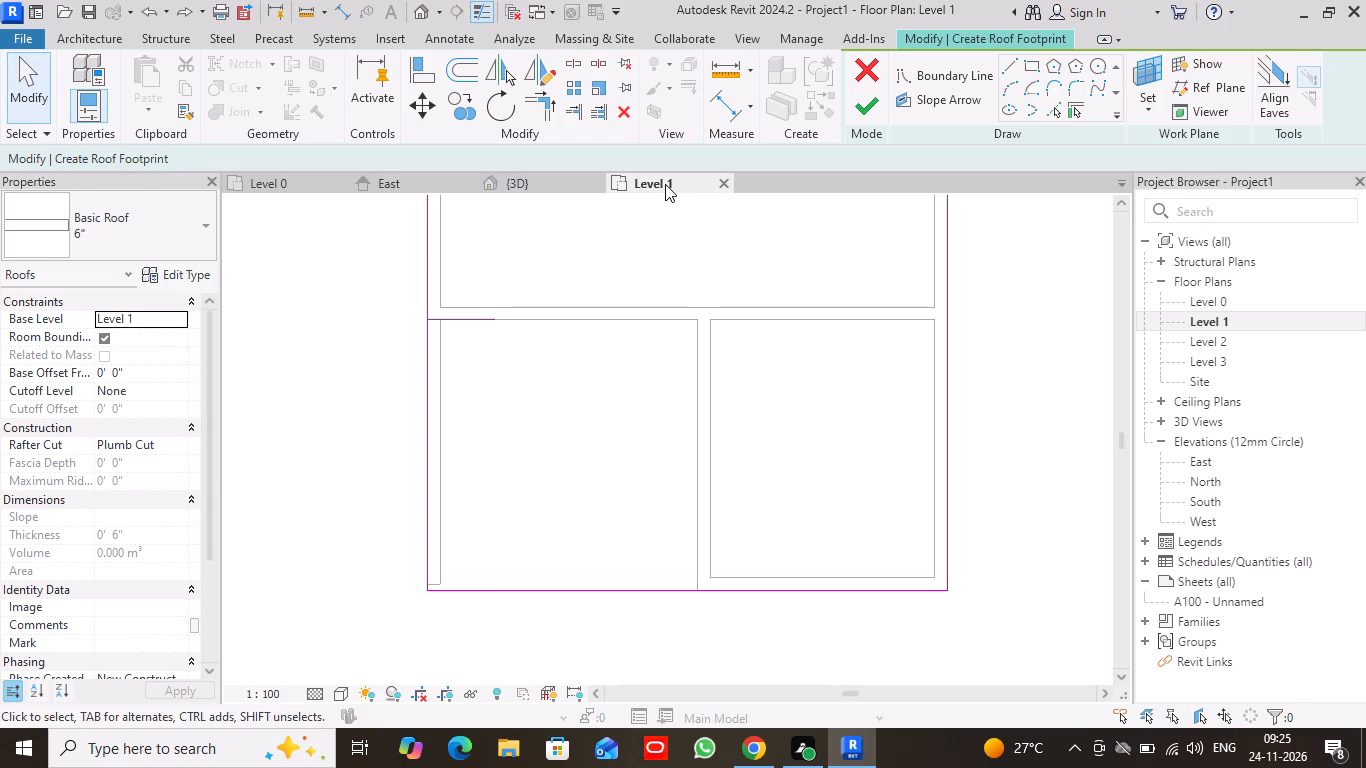
key("ctrl+z")
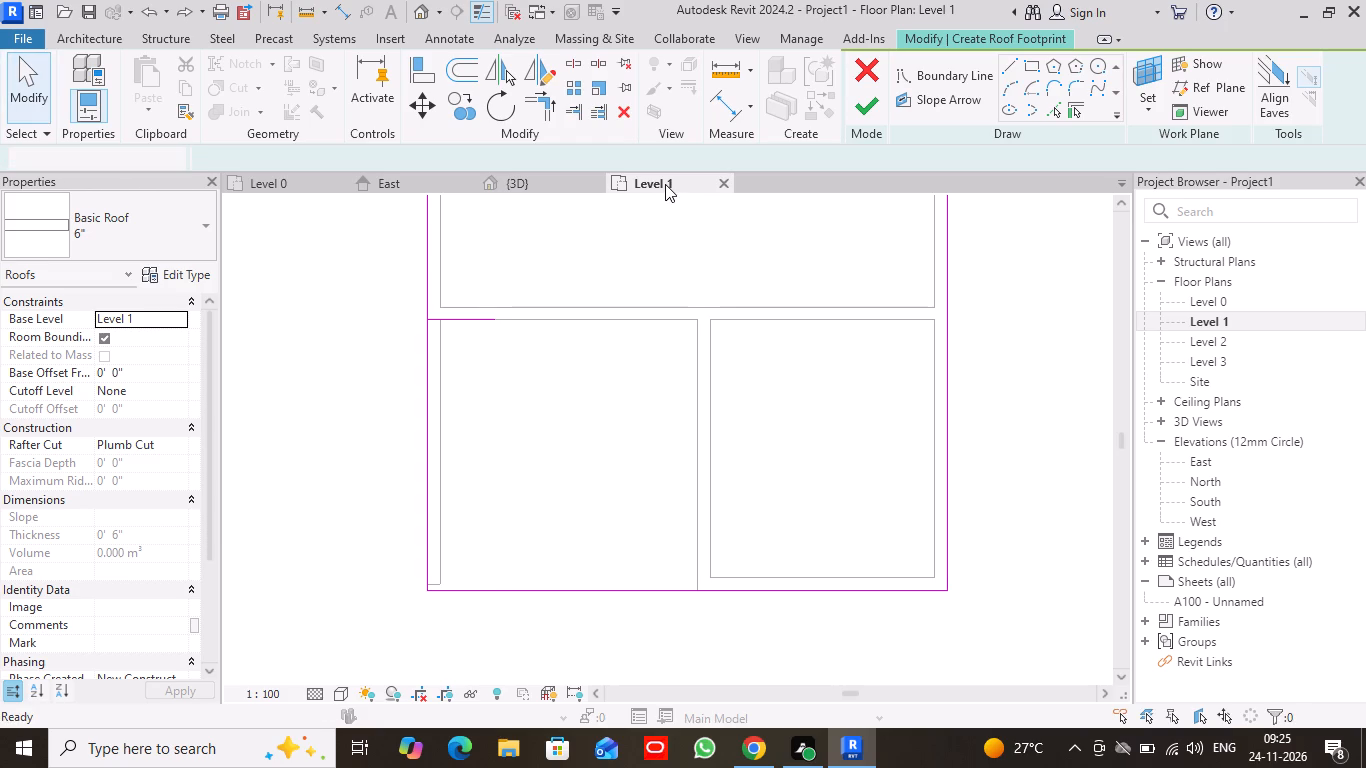
Draw notch boundary lines about 5' 6" east from the west line along the middle wall's south face, and 16' 0" south to the south line.
left_click(1012, 67)
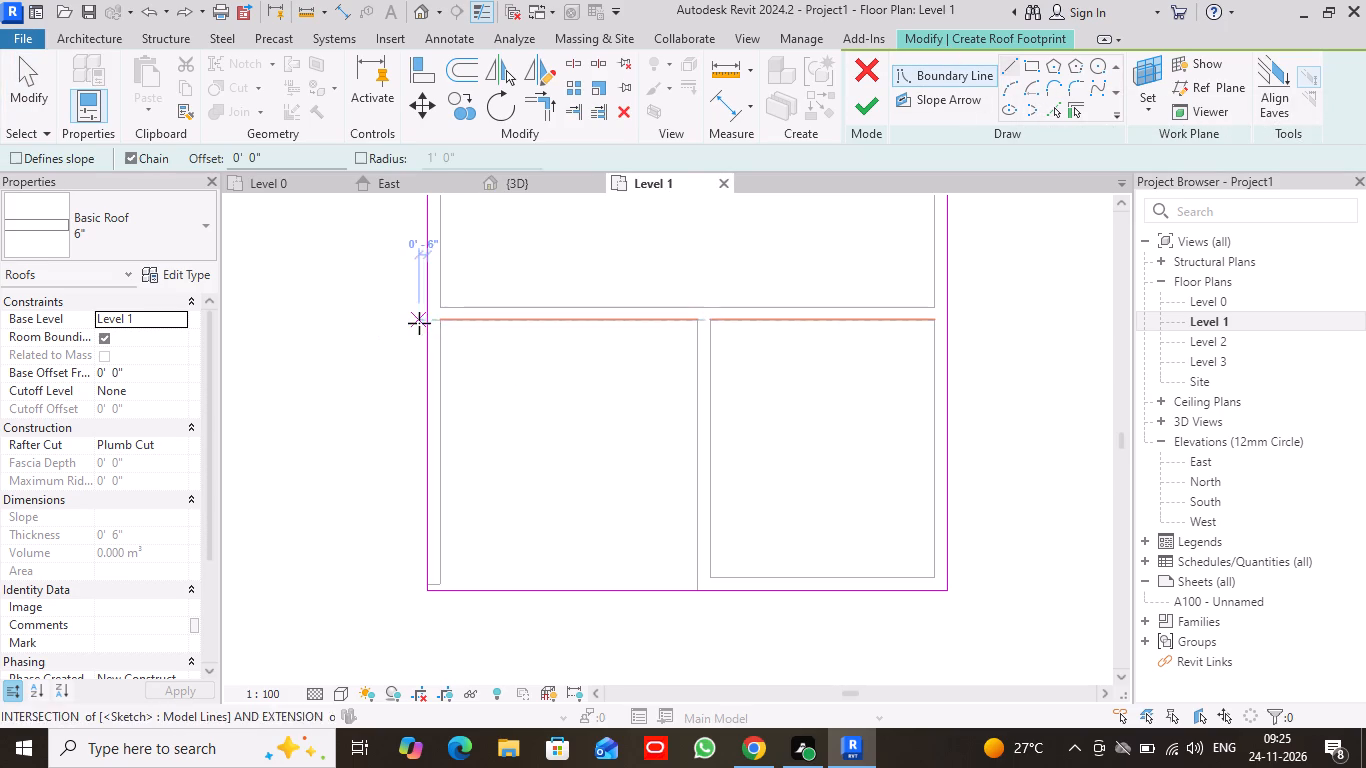
left_click(426, 323)
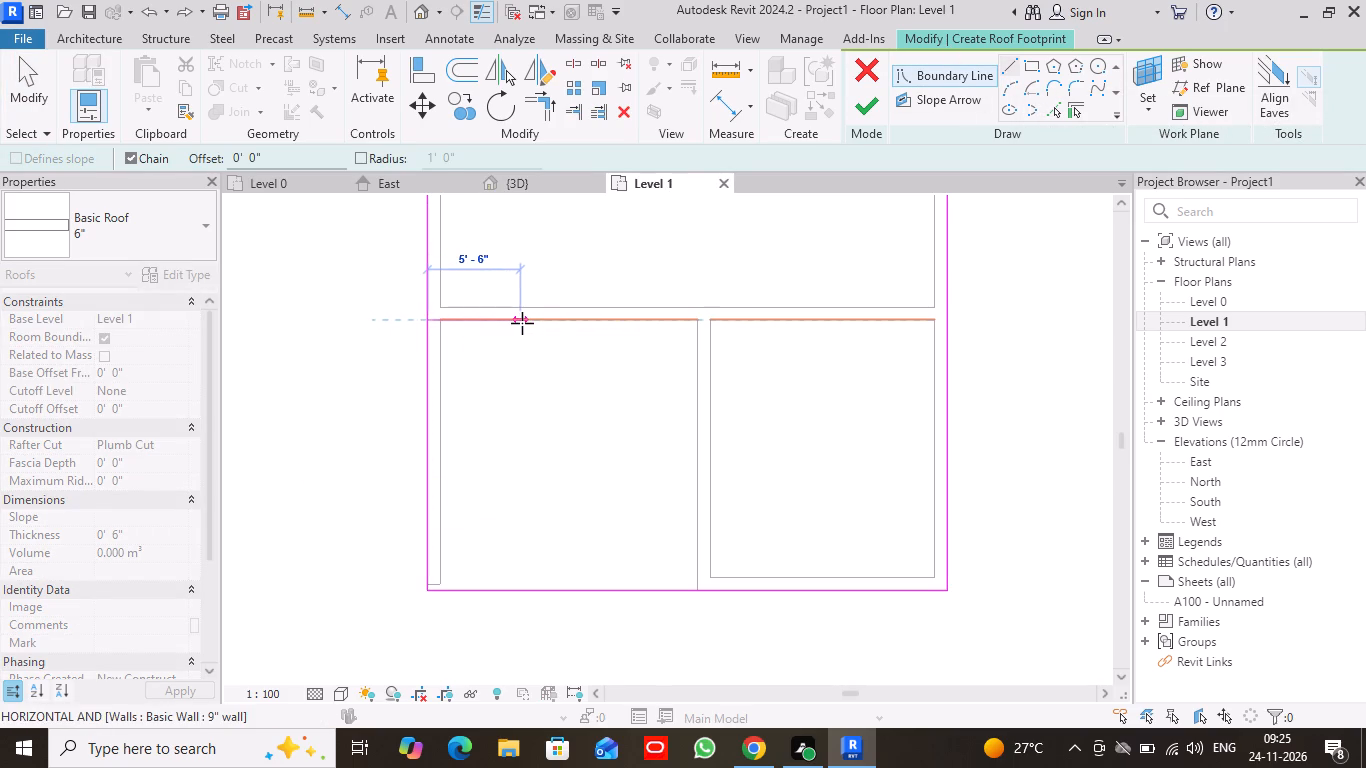
left_click(522, 323)
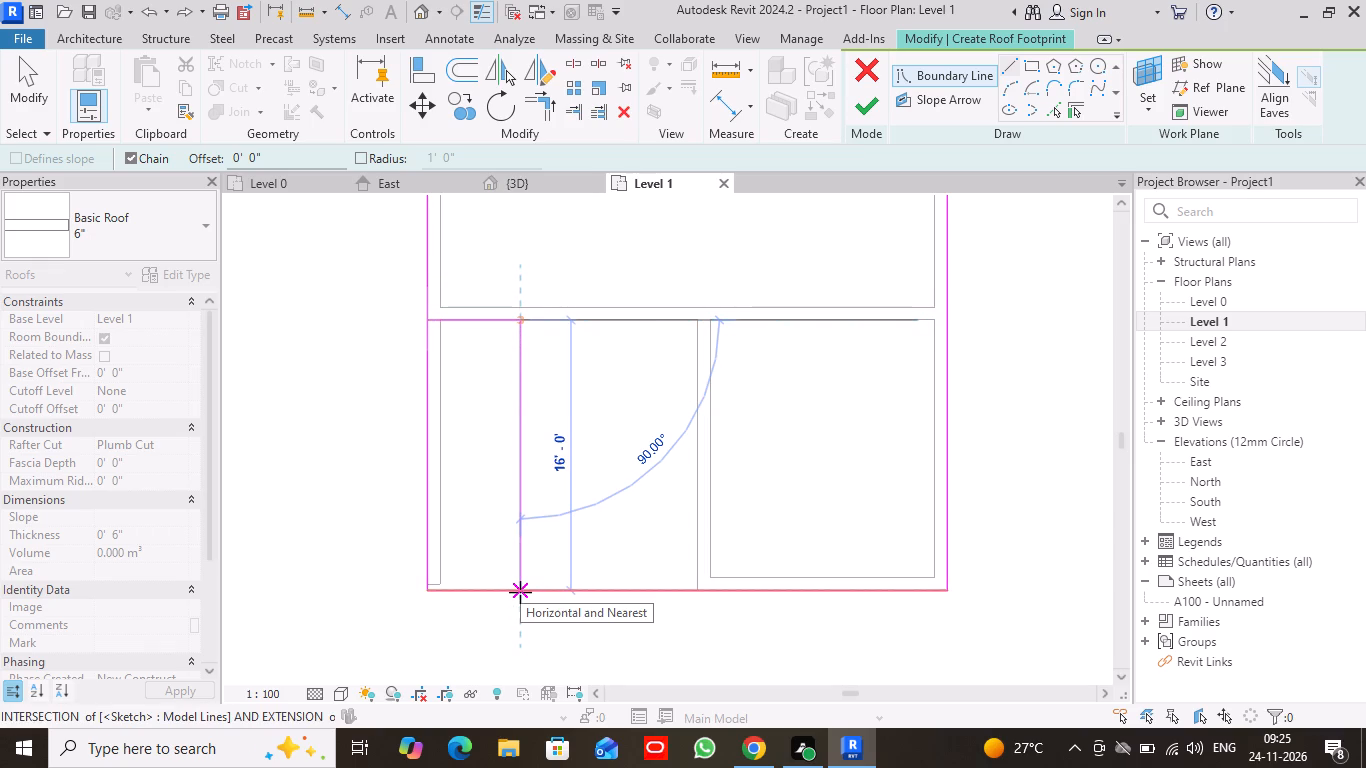
left_click(520, 592)
key("Escape")
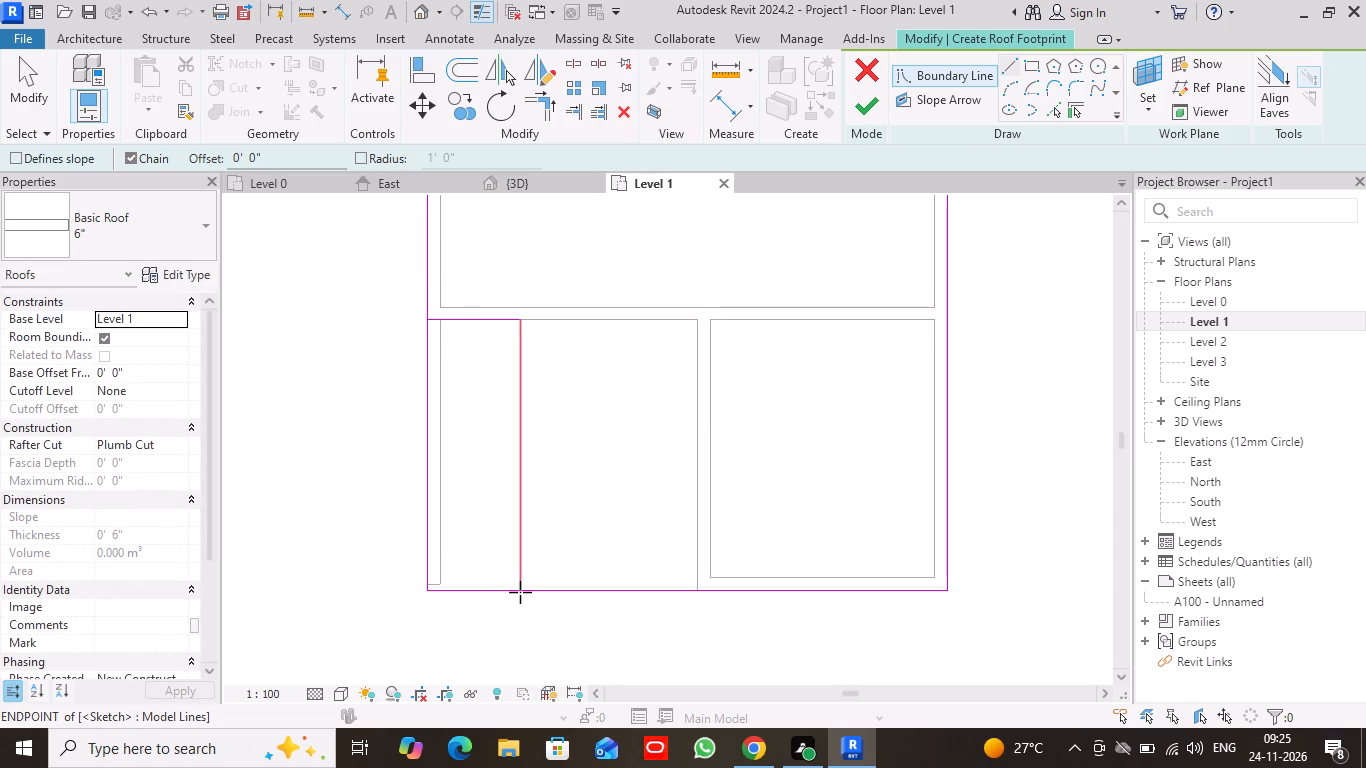
Trim the boundary to corners at both ends of the notch, keeping the west line's northern part and the south line's eastern part.
left_click(540, 104)
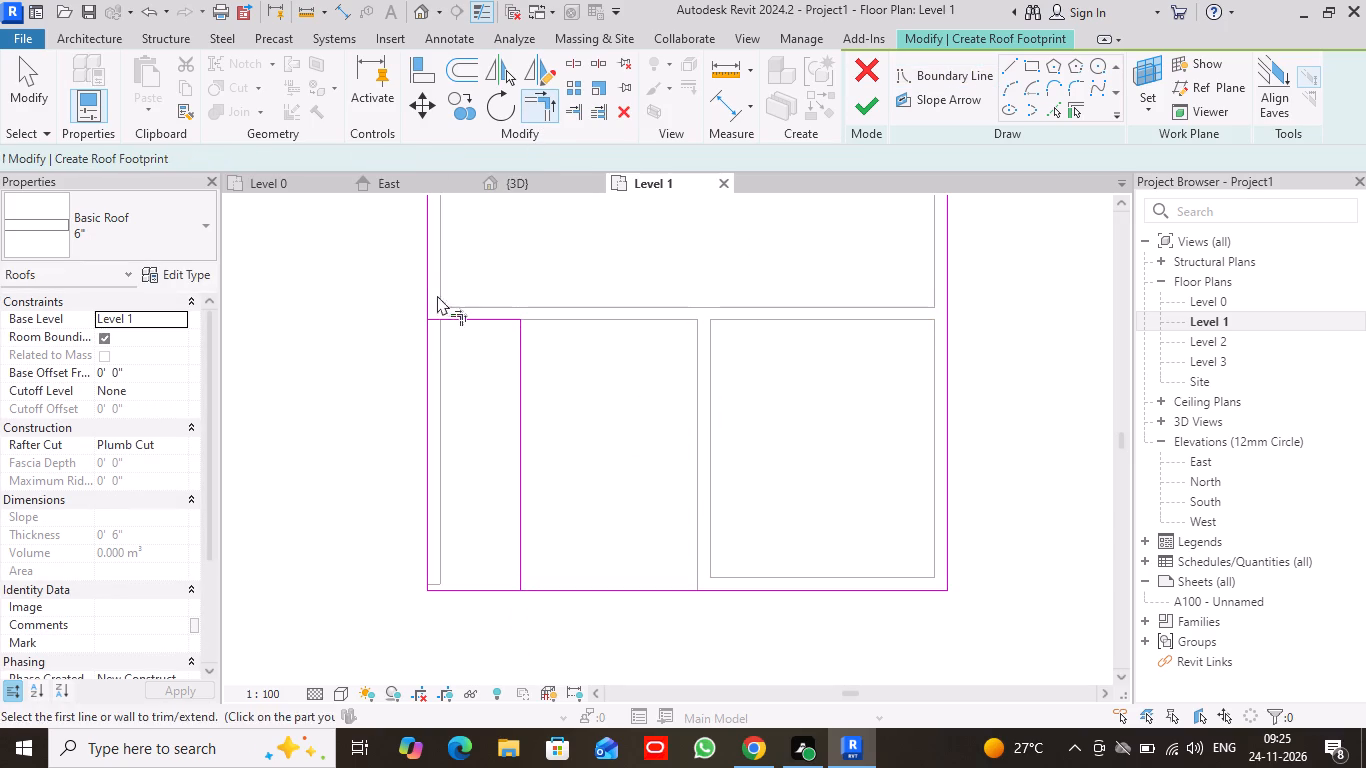
left_click(428, 281)
left_click(469, 316)
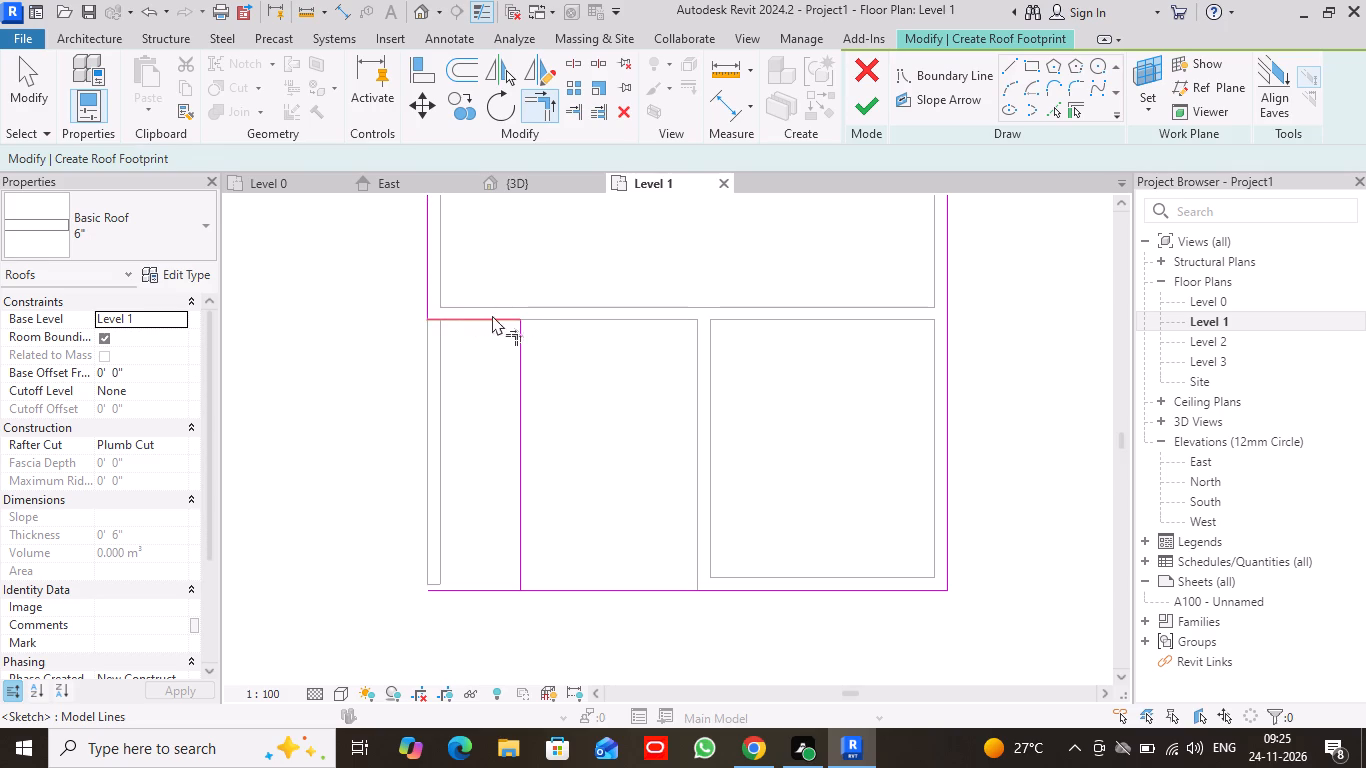
left_click(519, 511)
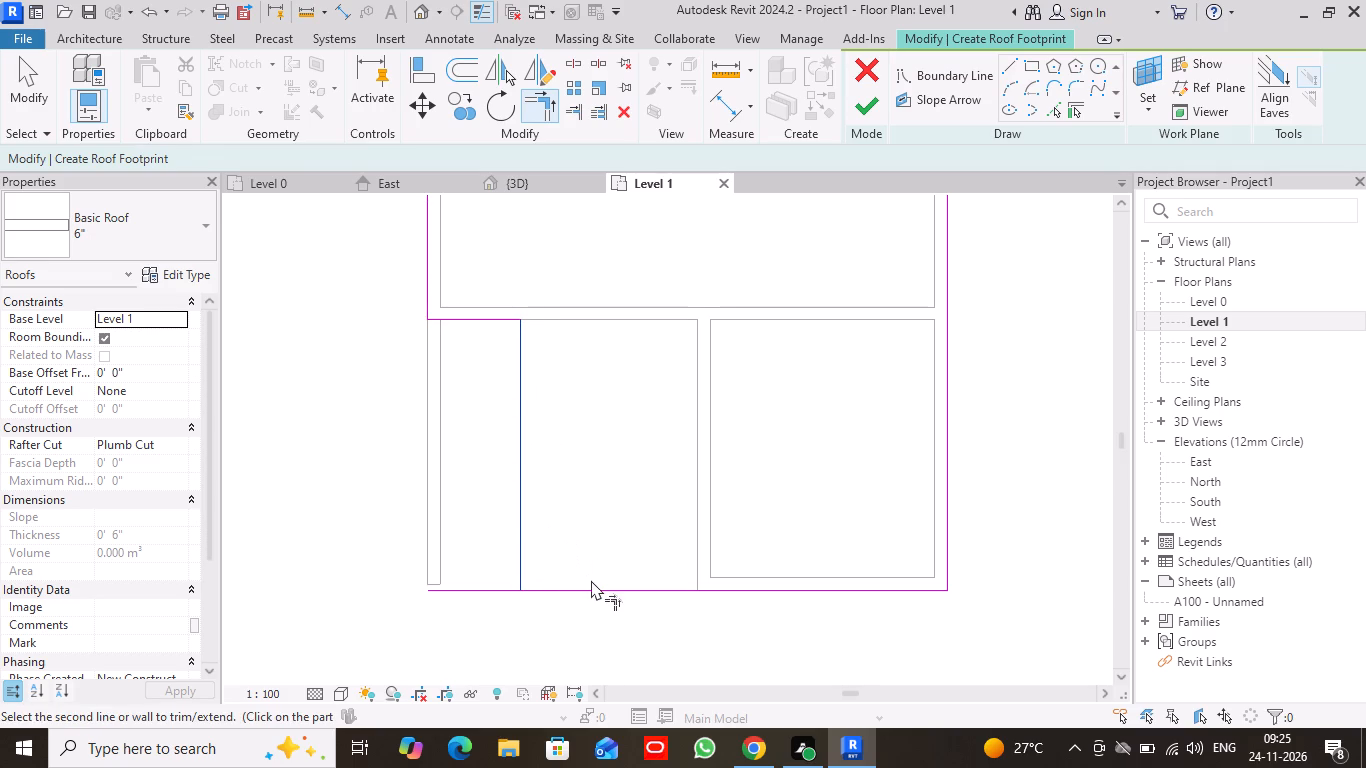
left_click(602, 590)
Finish the revised notched footprint sketch to create the 6" roof on Level 1, and show it deselected in the 3D view.
scroll(651, 478, "down", 3)
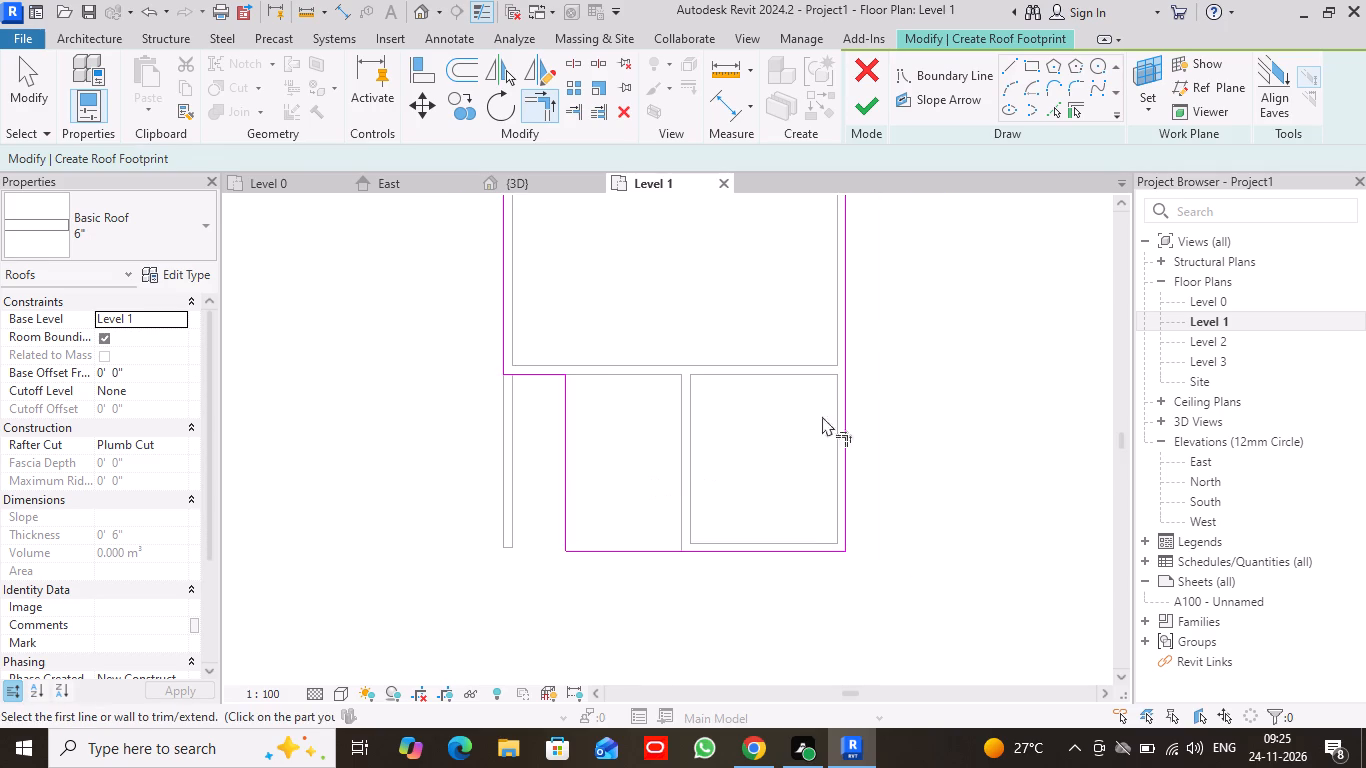
scroll(879, 378, "down", 1)
middle_click_drag(895, 374, 868, 448)
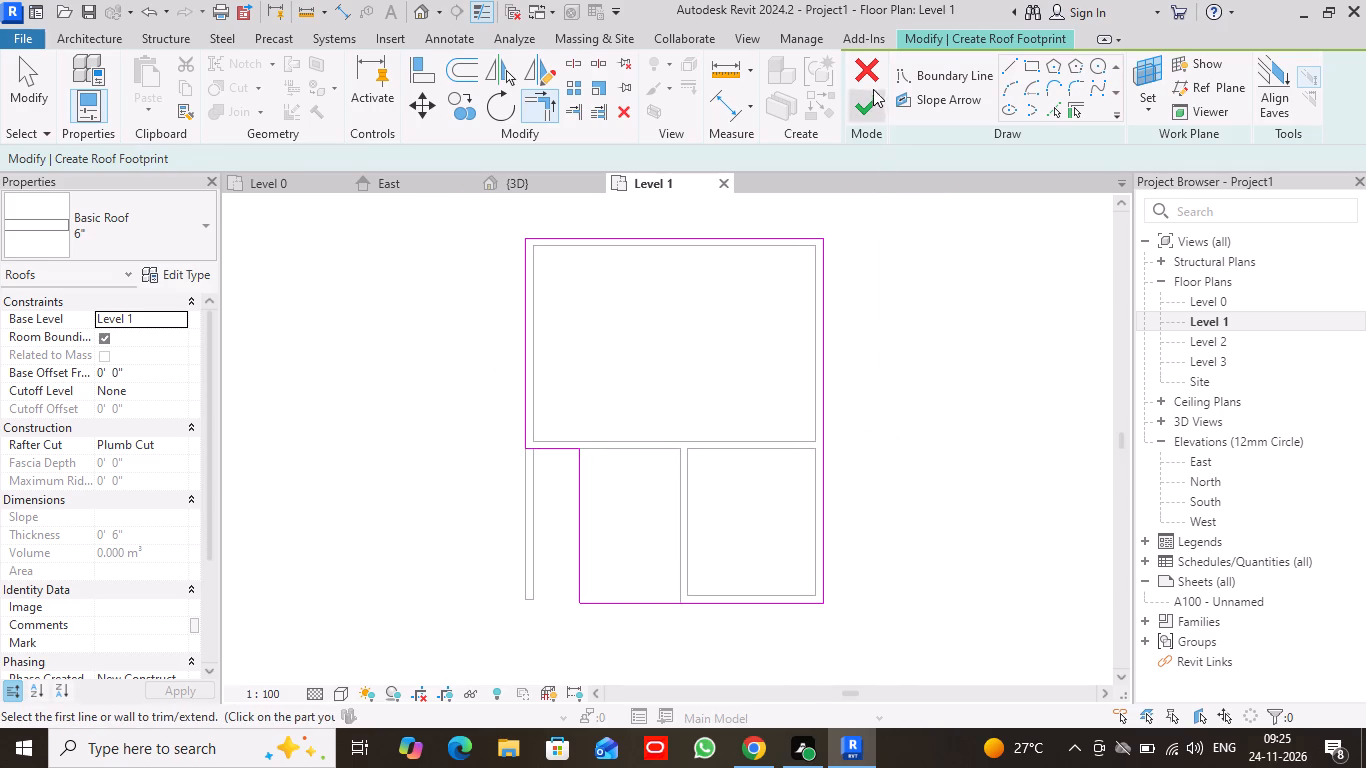
left_click(869, 109)
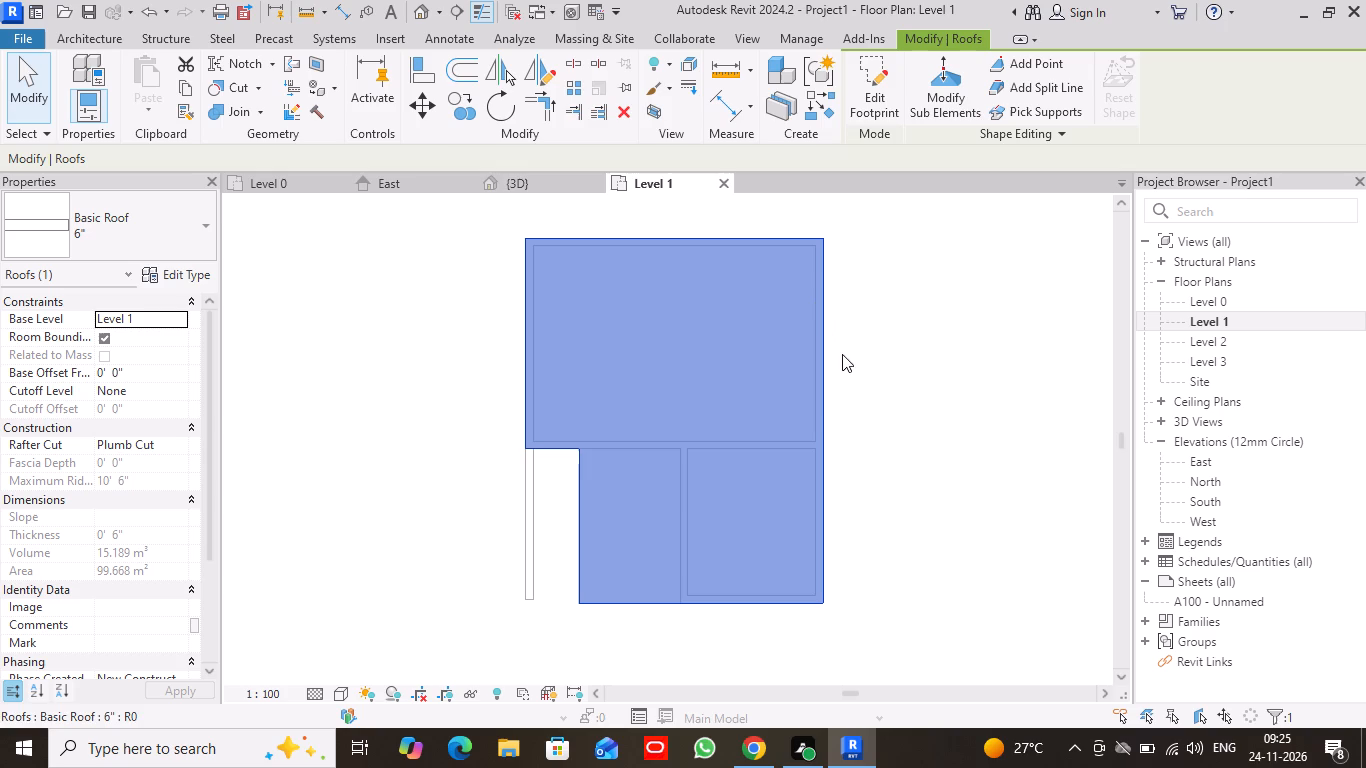
left_click(556, 188)
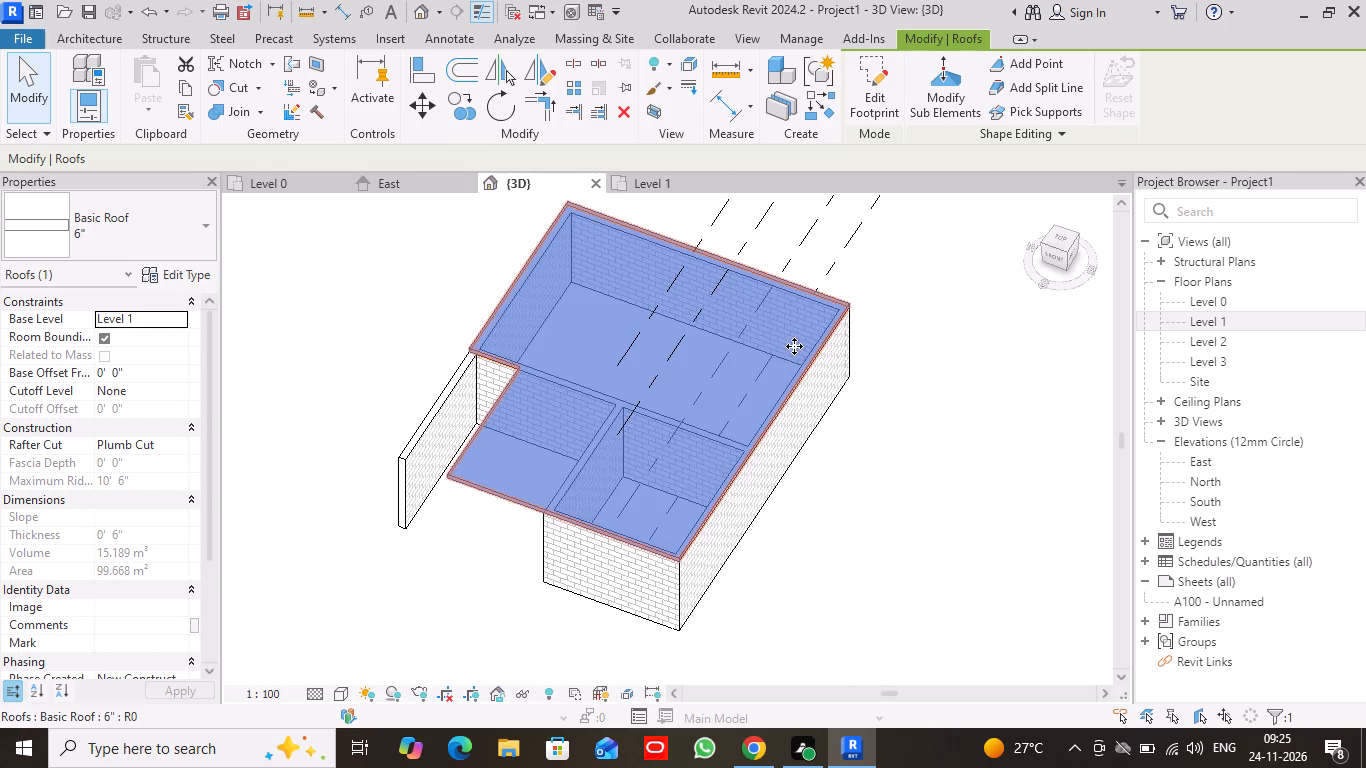
left_click(24, 80)
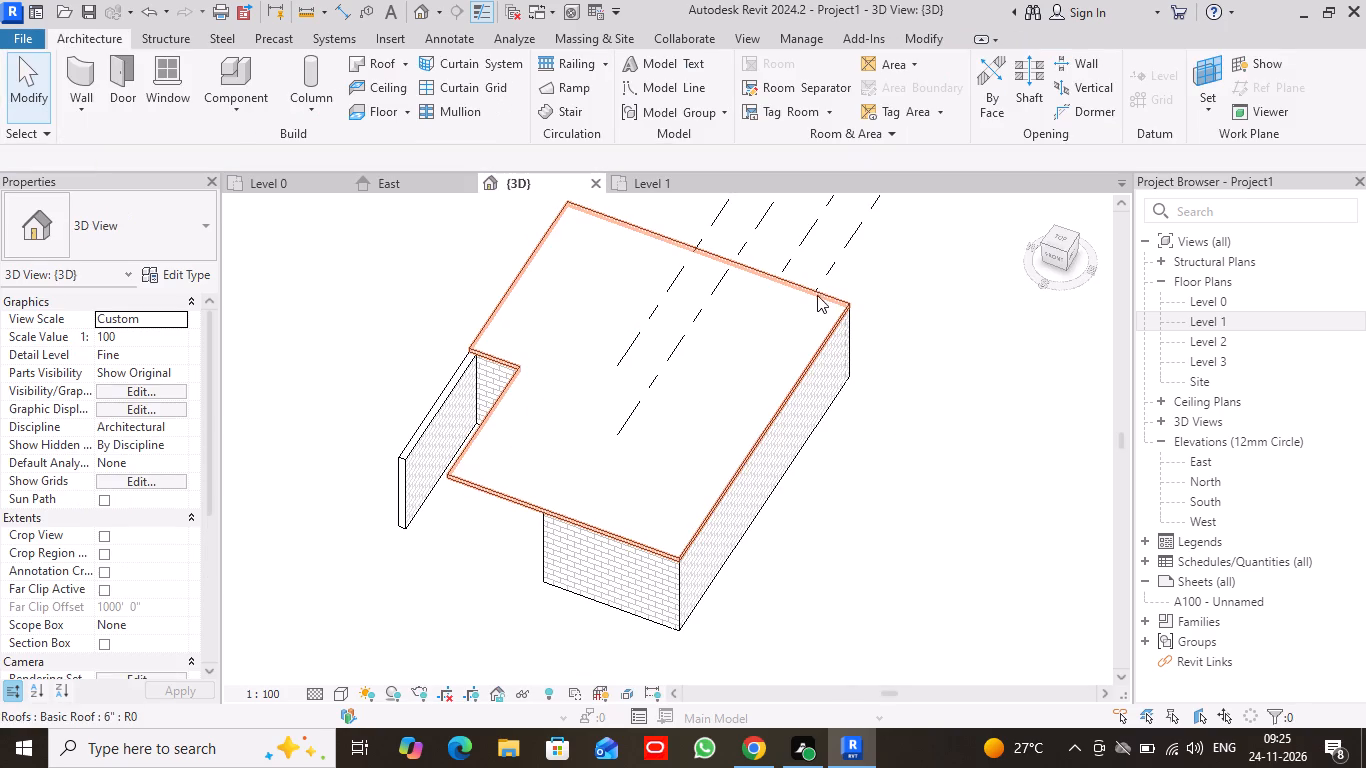
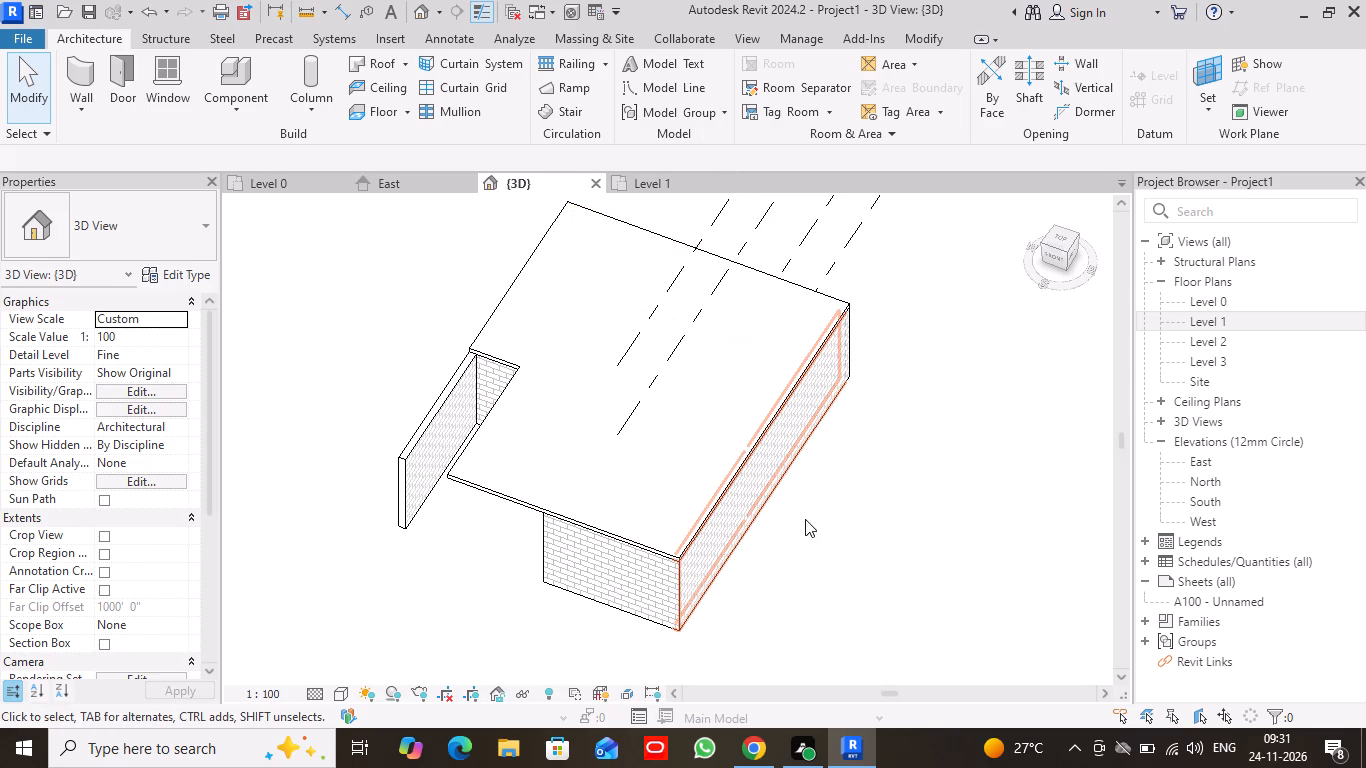
Start an in-place model in the Generic Models category from the 3D view, accepting the default name.
scroll(805, 519, "up", 2)
middle_click_drag(787, 521, 893, 466)
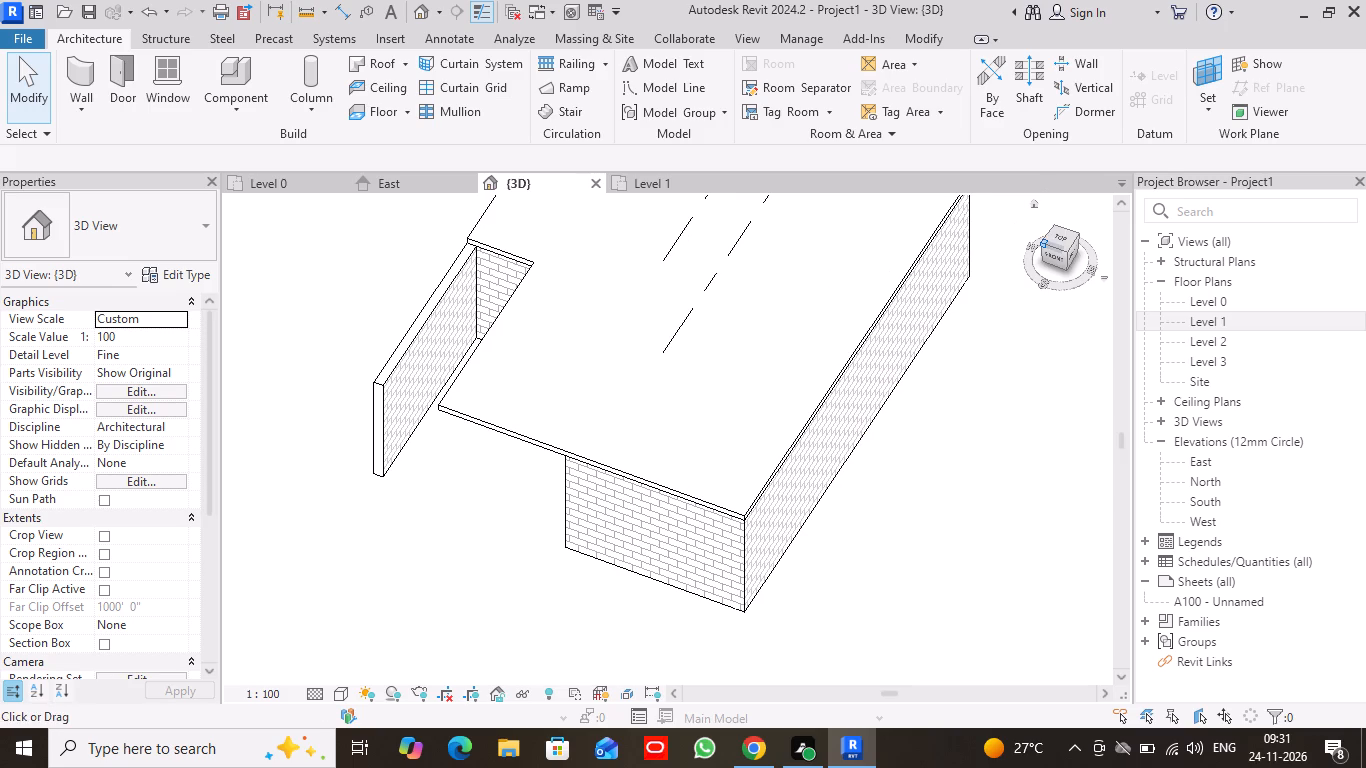
left_click_drag(1043, 243, 1075, 200)
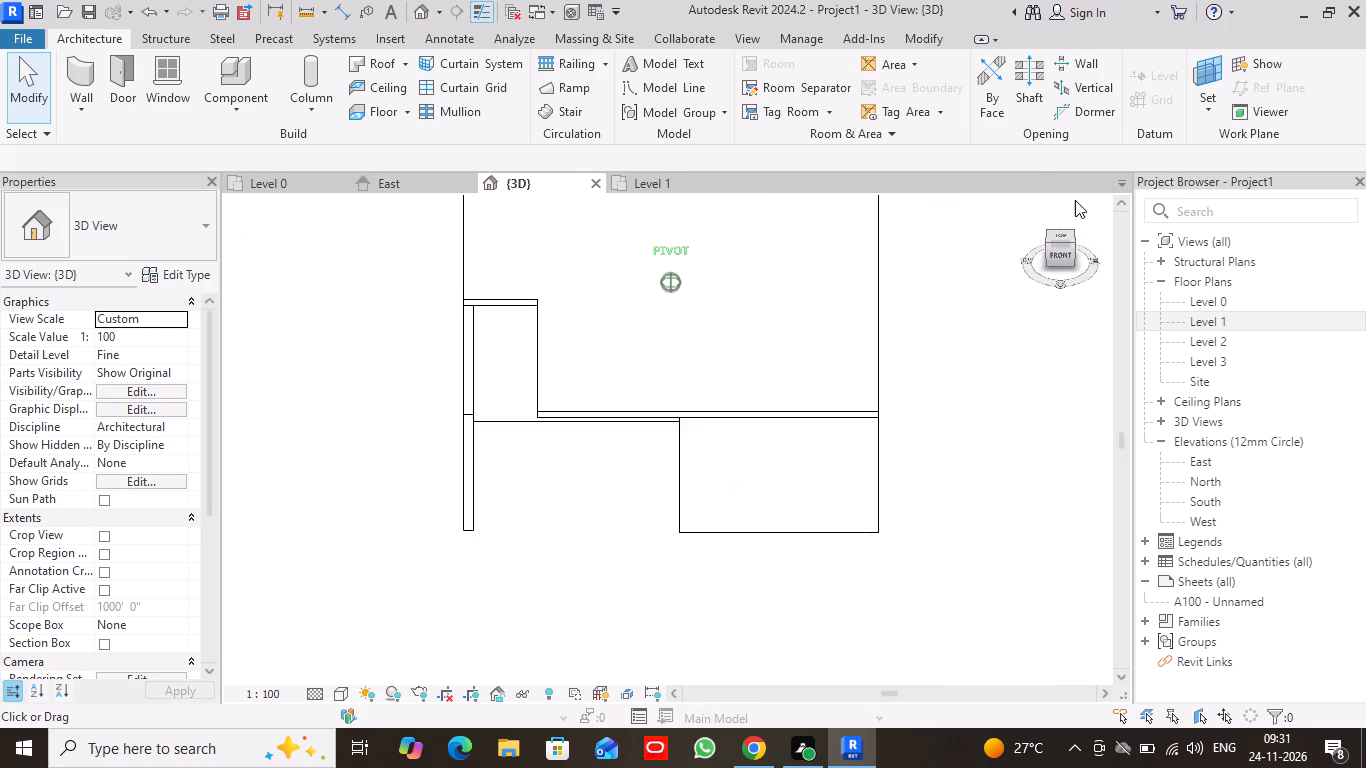
left_click_drag(1075, 200, 1003, 215)
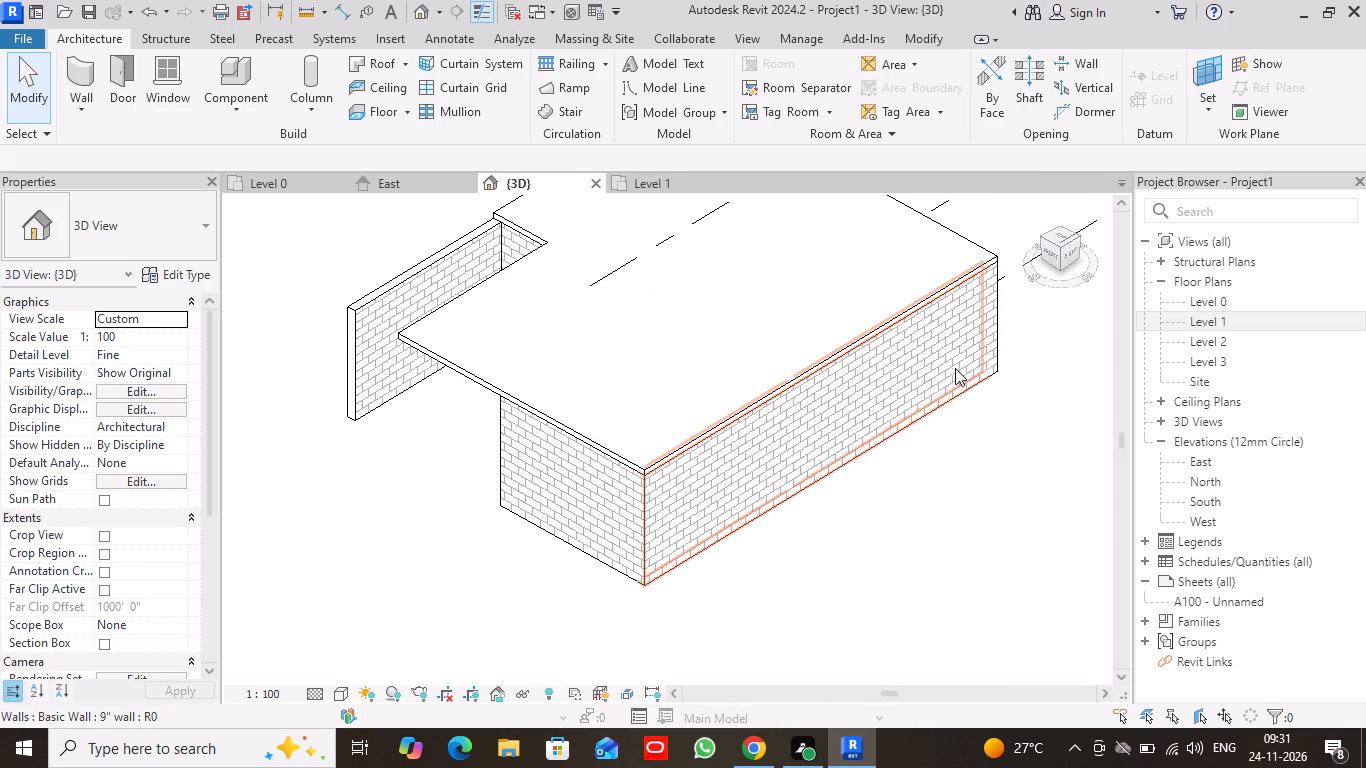
middle_click_drag(1002, 406, 1003, 542)
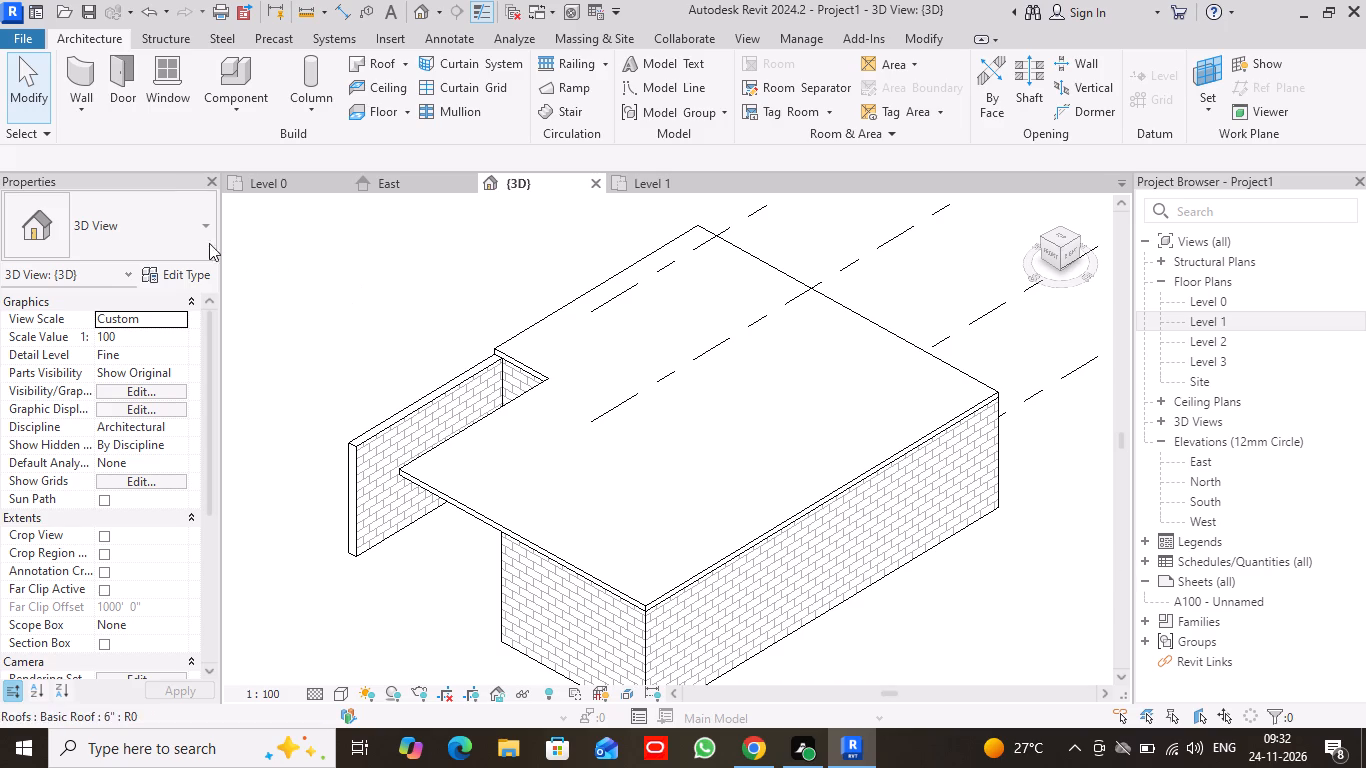
left_click(253, 104)
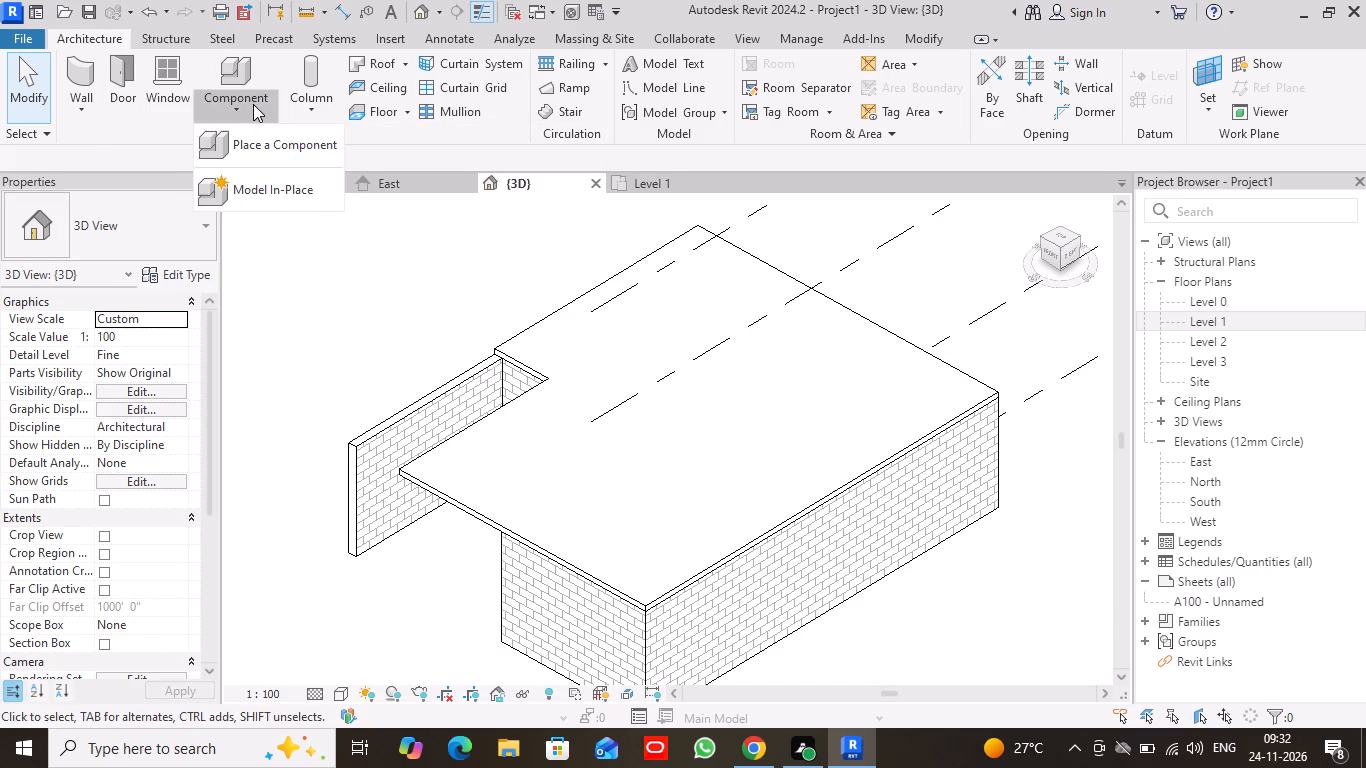
left_click(295, 191)
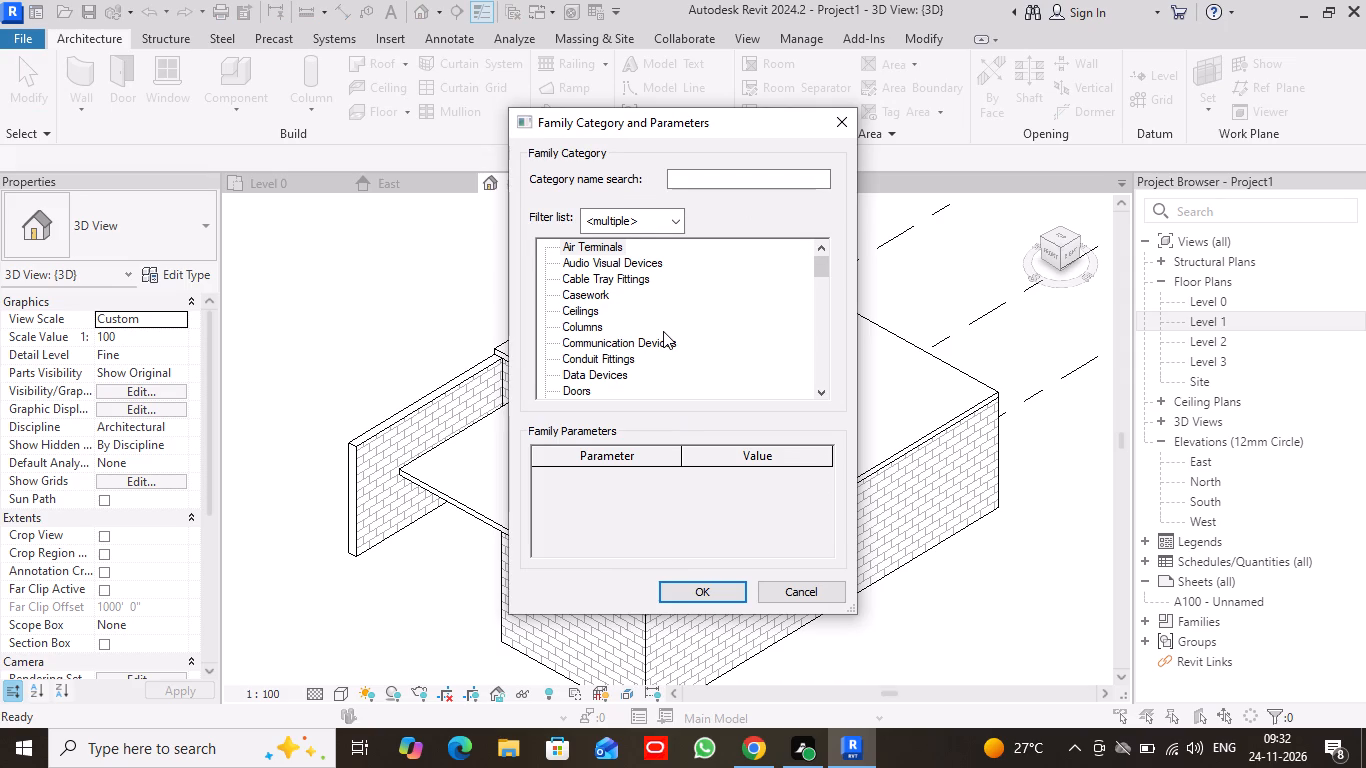
scroll(663, 336, "down", 8)
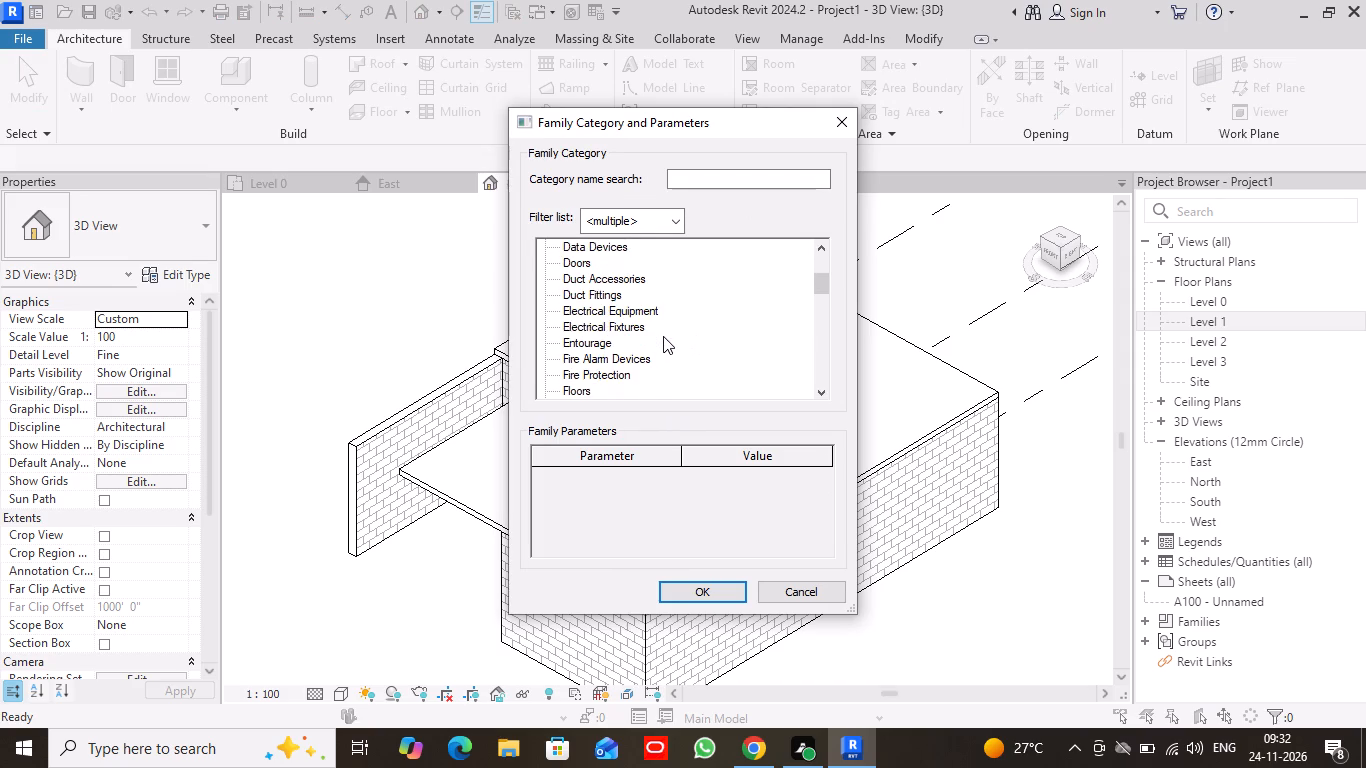
scroll(663, 336, "down", 6)
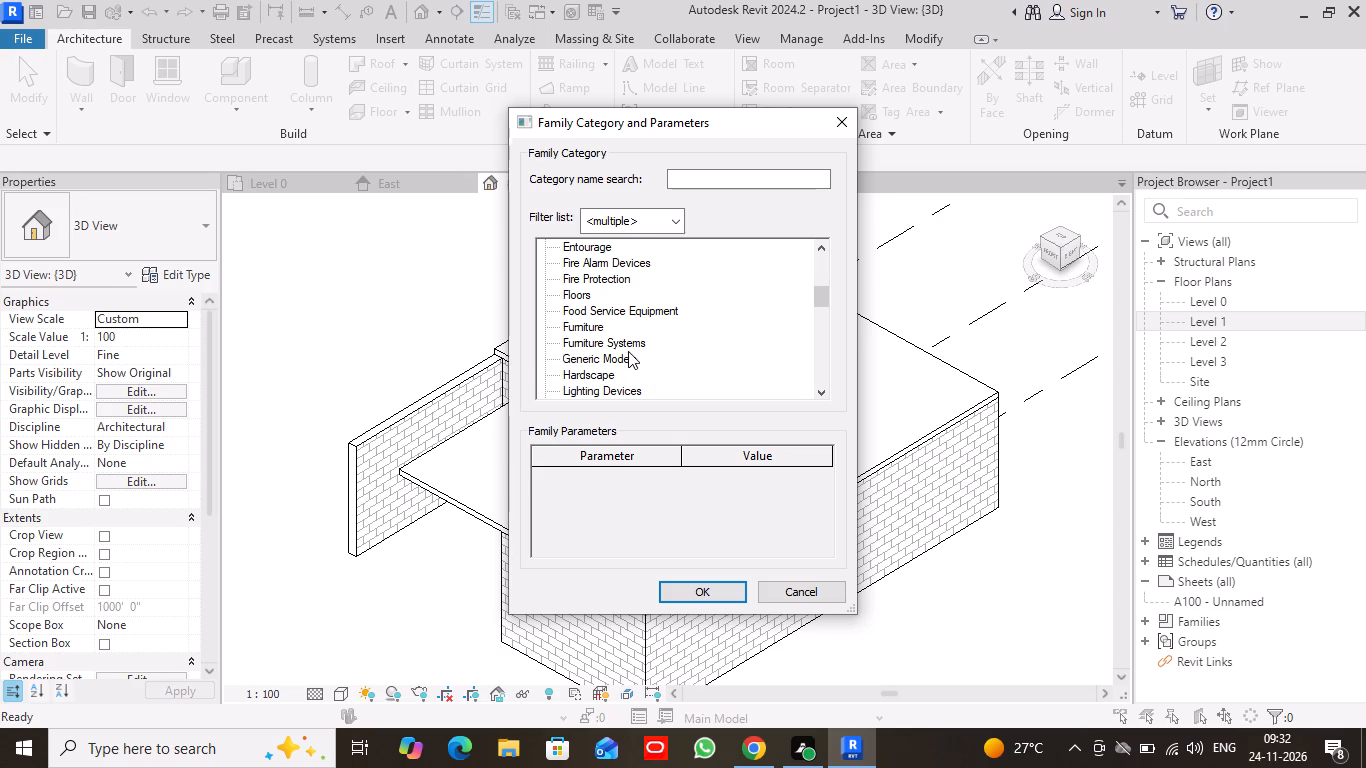
left_click(628, 351)
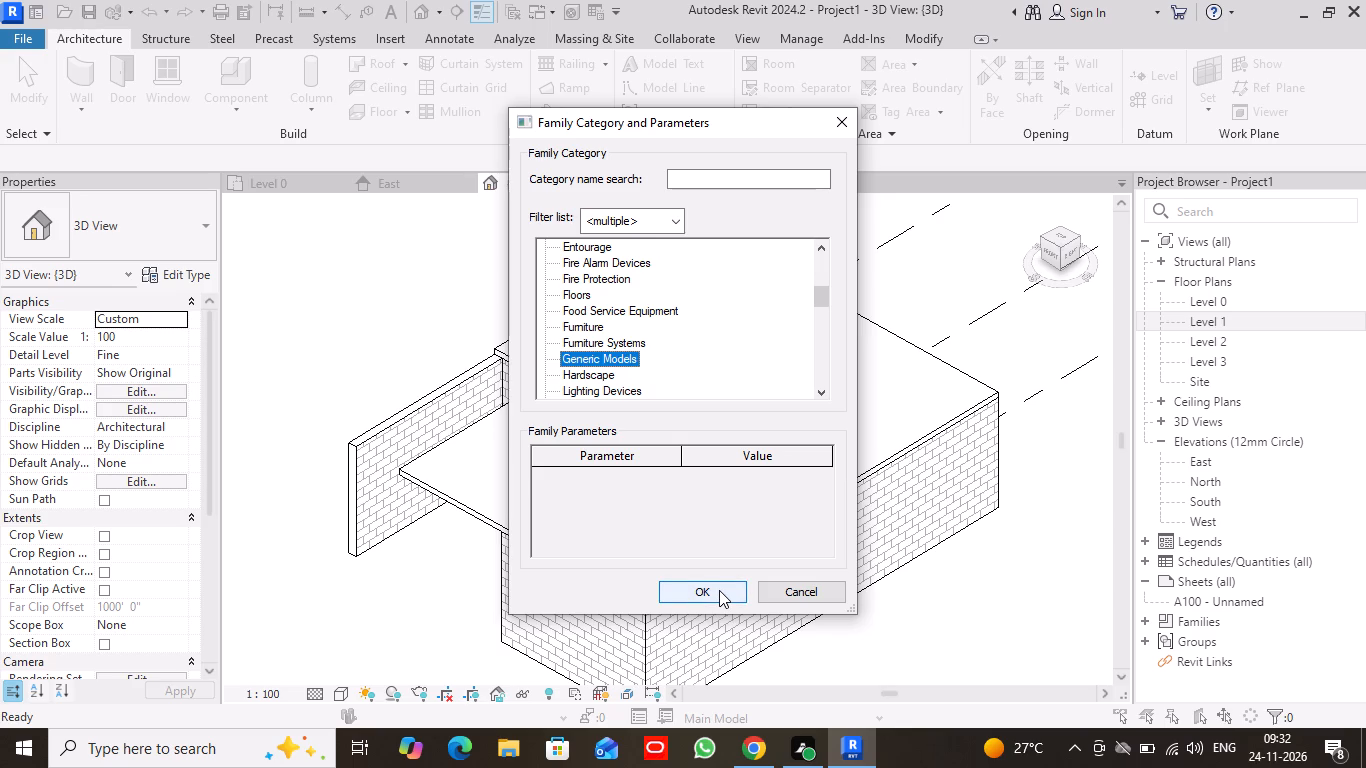
left_click(719, 590)
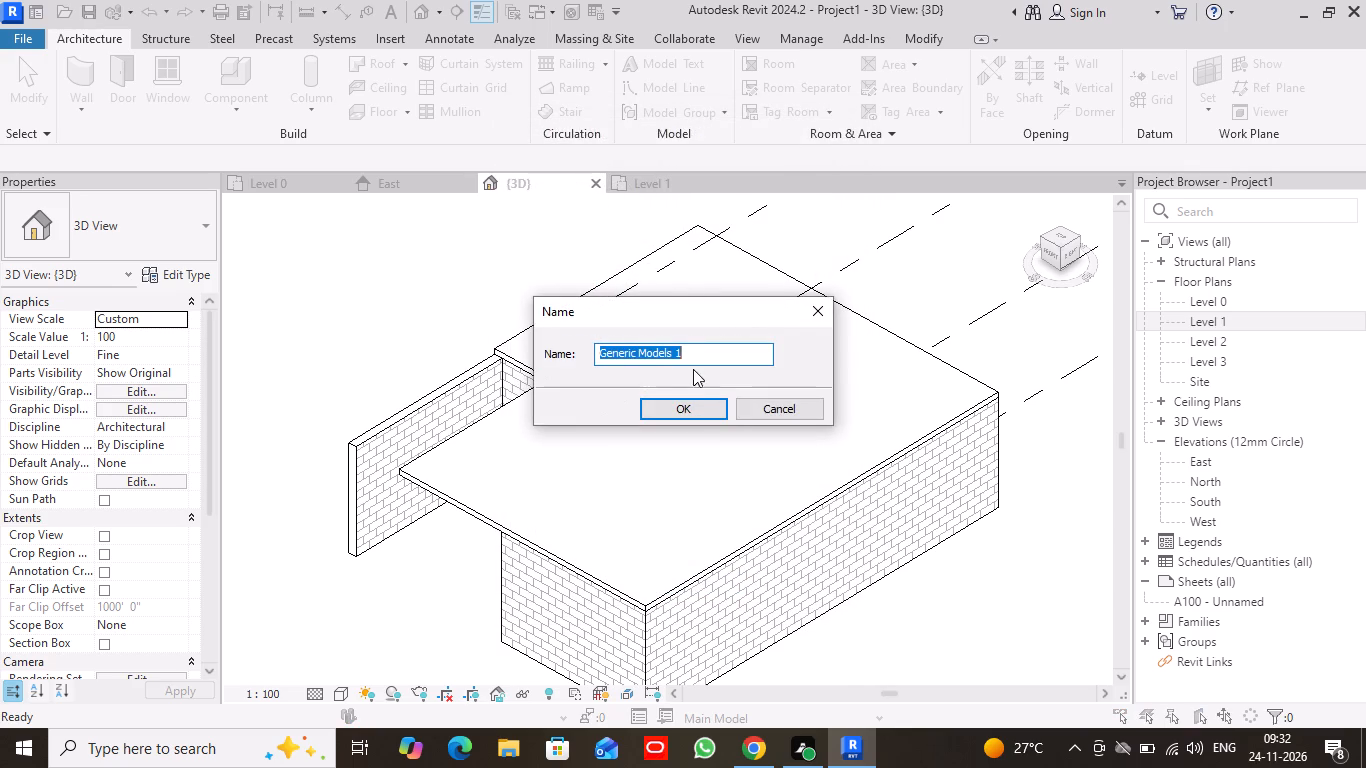
left_click(690, 405)
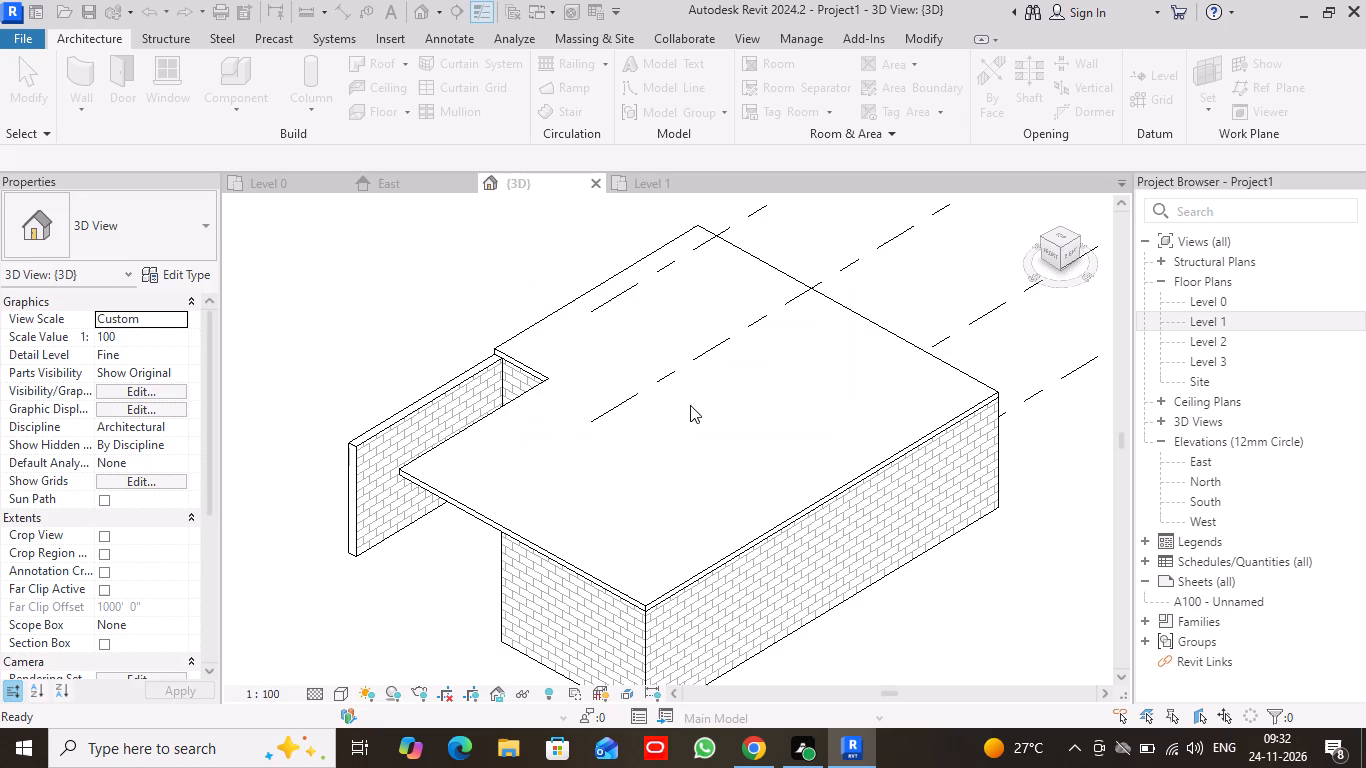
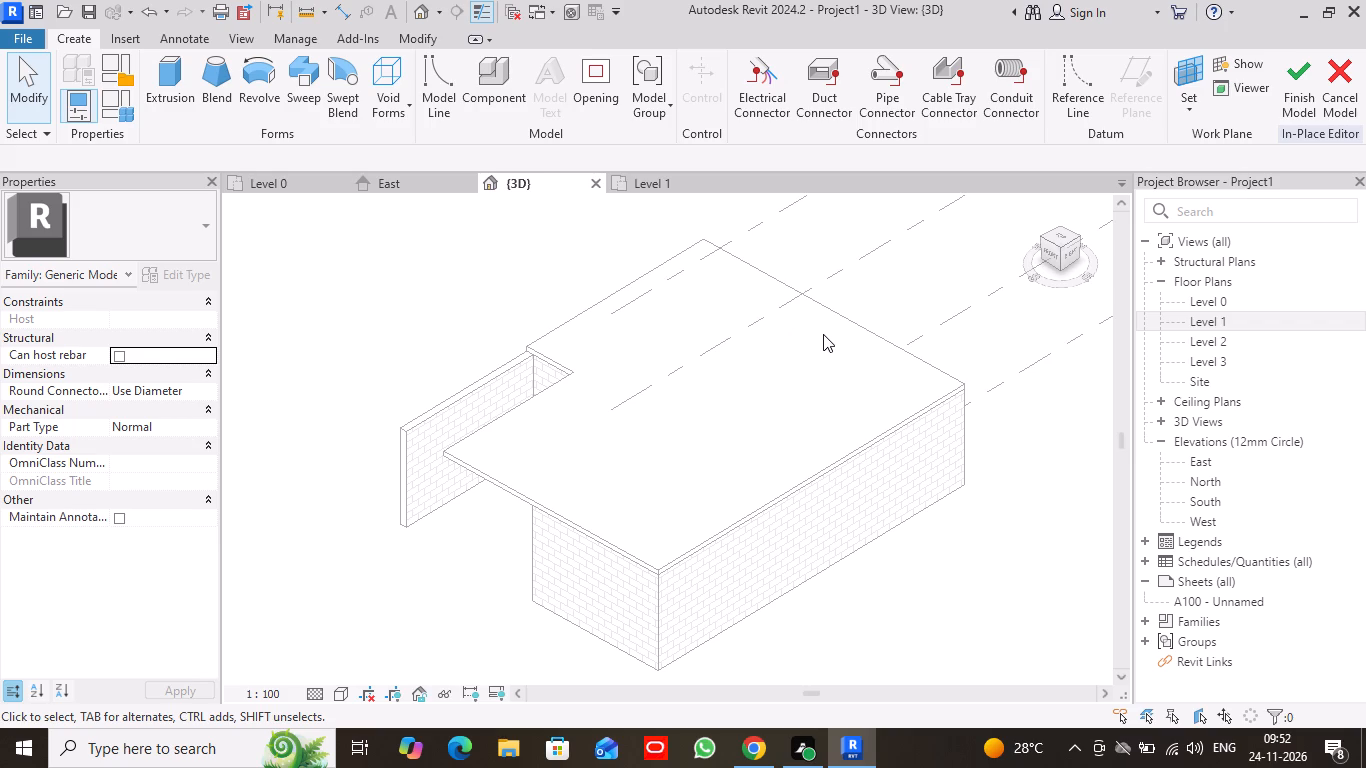
Start a solid extrusion for the in-place model and display its work plane grid.
left_click(174, 67)
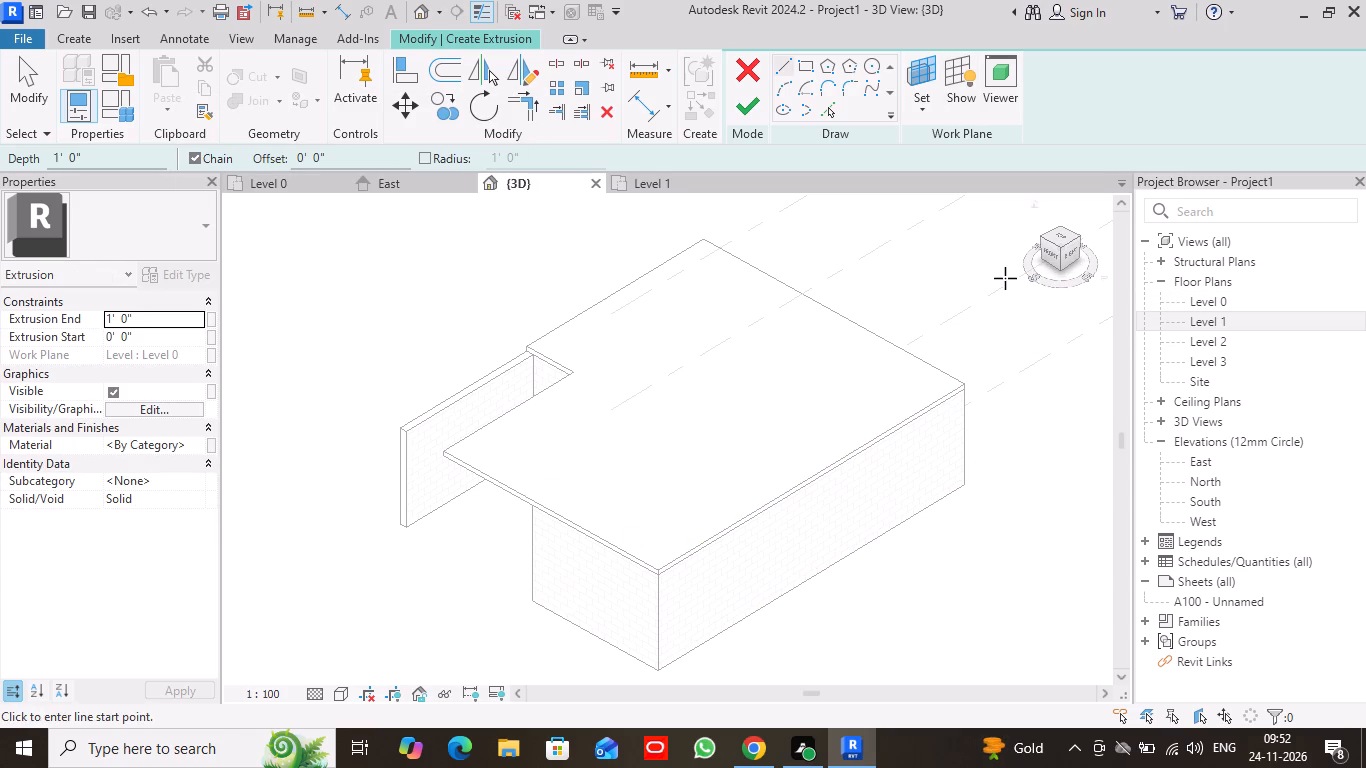
left_click(1058, 234)
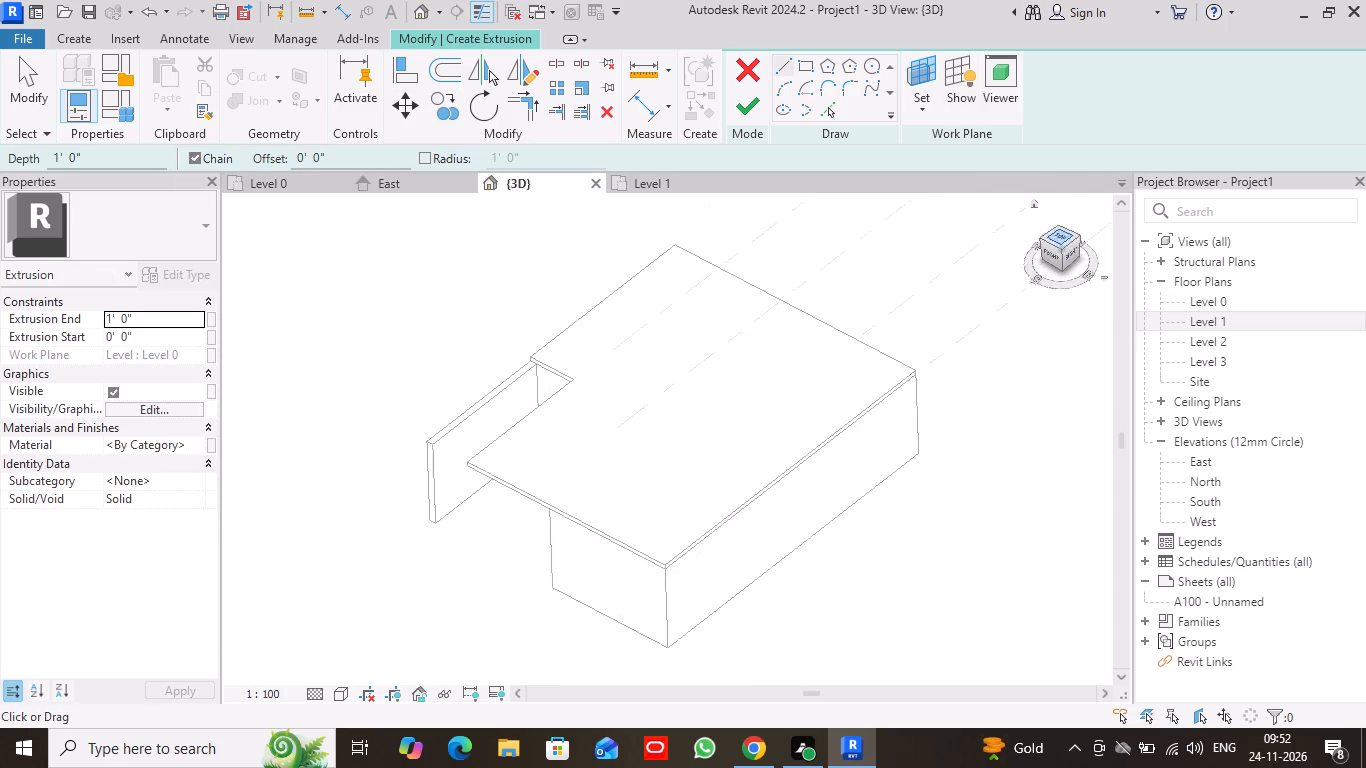
scroll(955, 368, "up", 2)
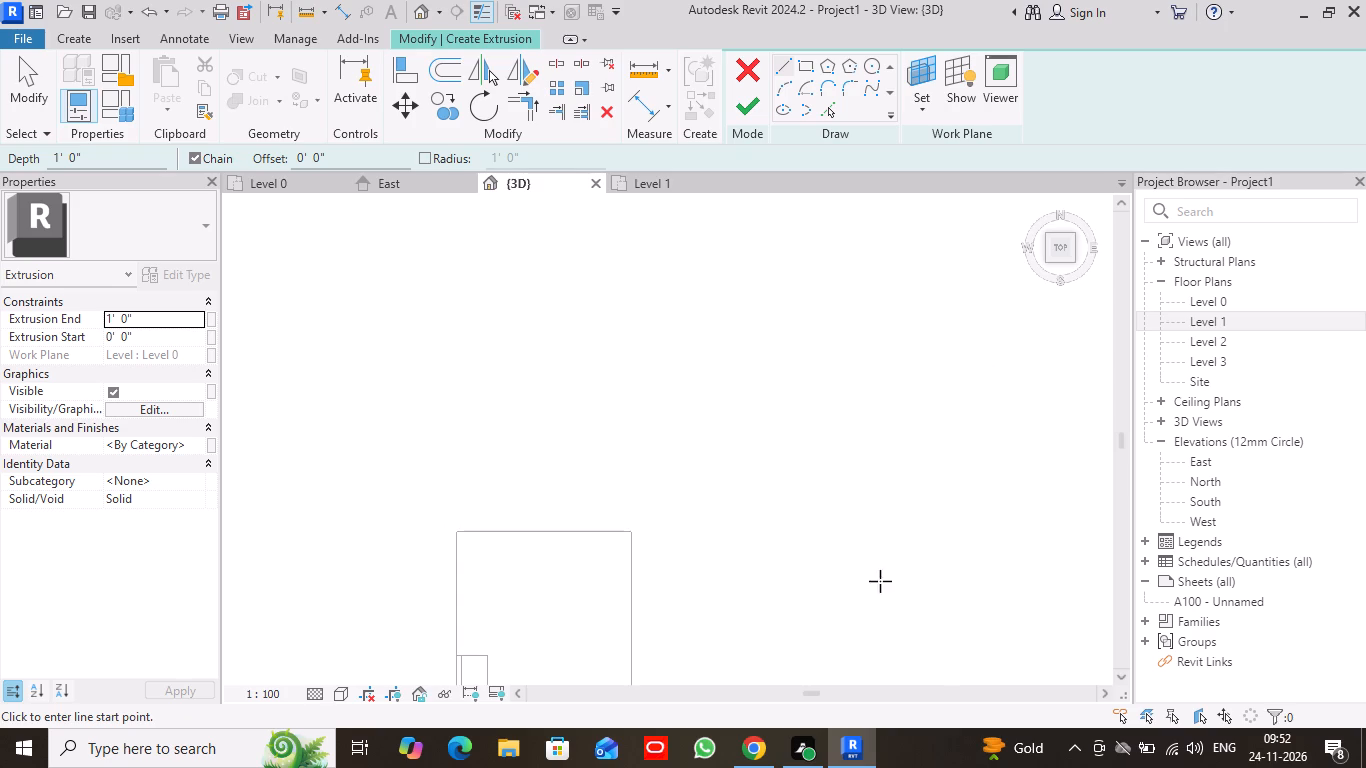
middle_click_drag(875, 572, 896, 300)
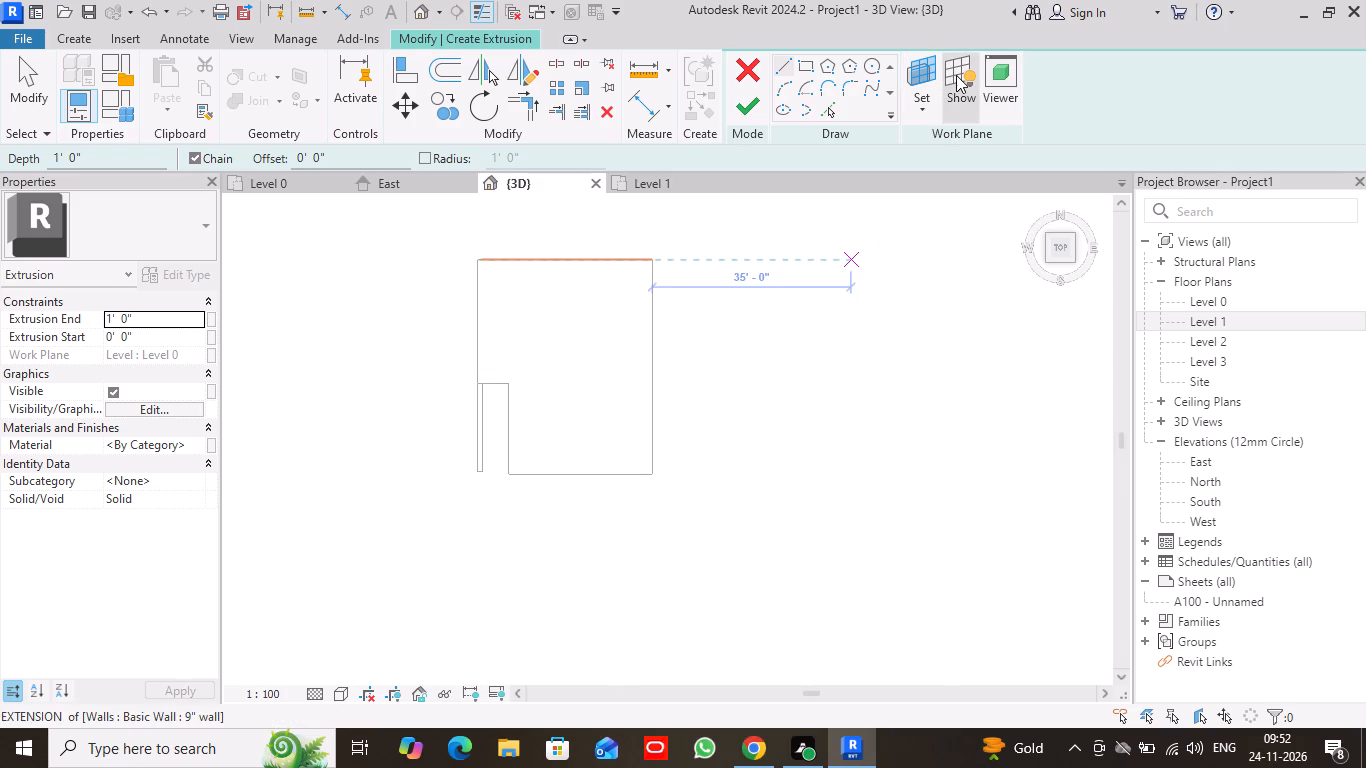
left_click(956, 75)
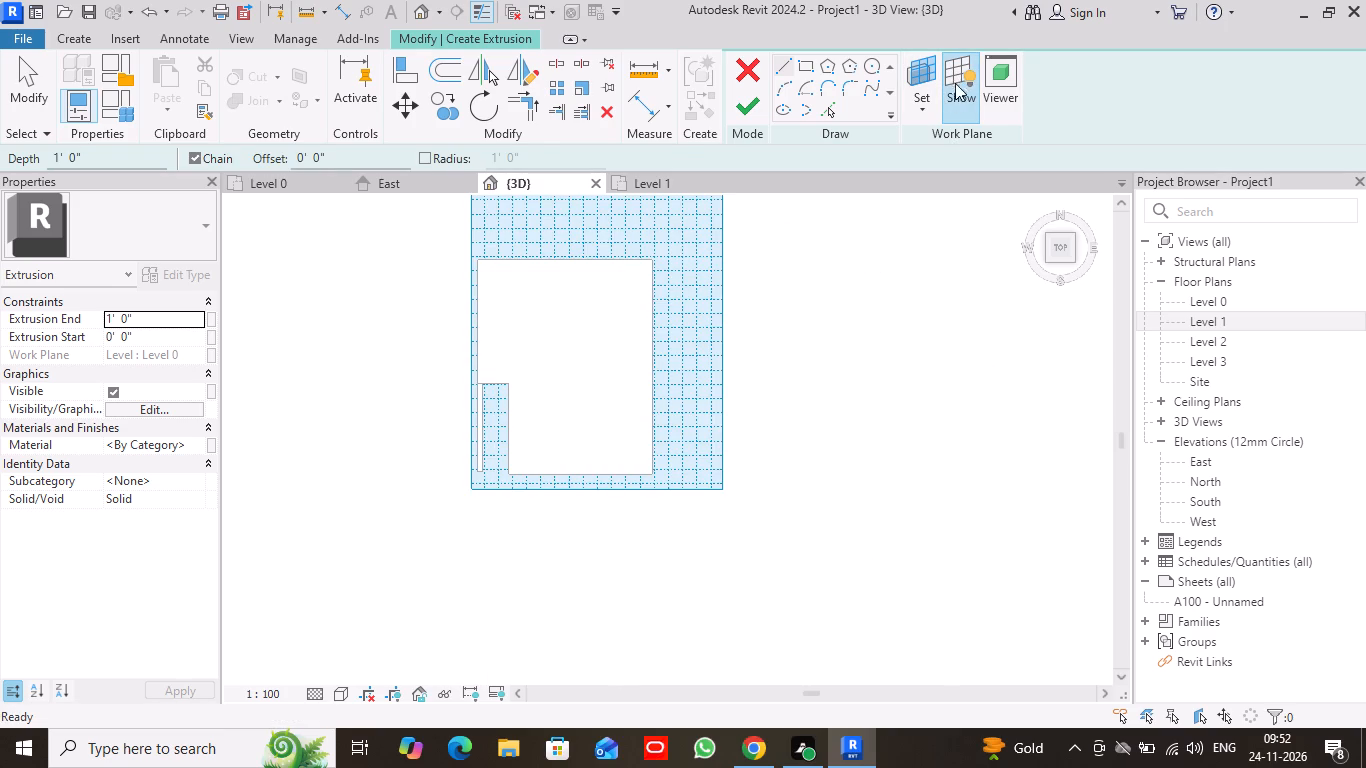
left_click_drag(1074, 258, 1074, 255)
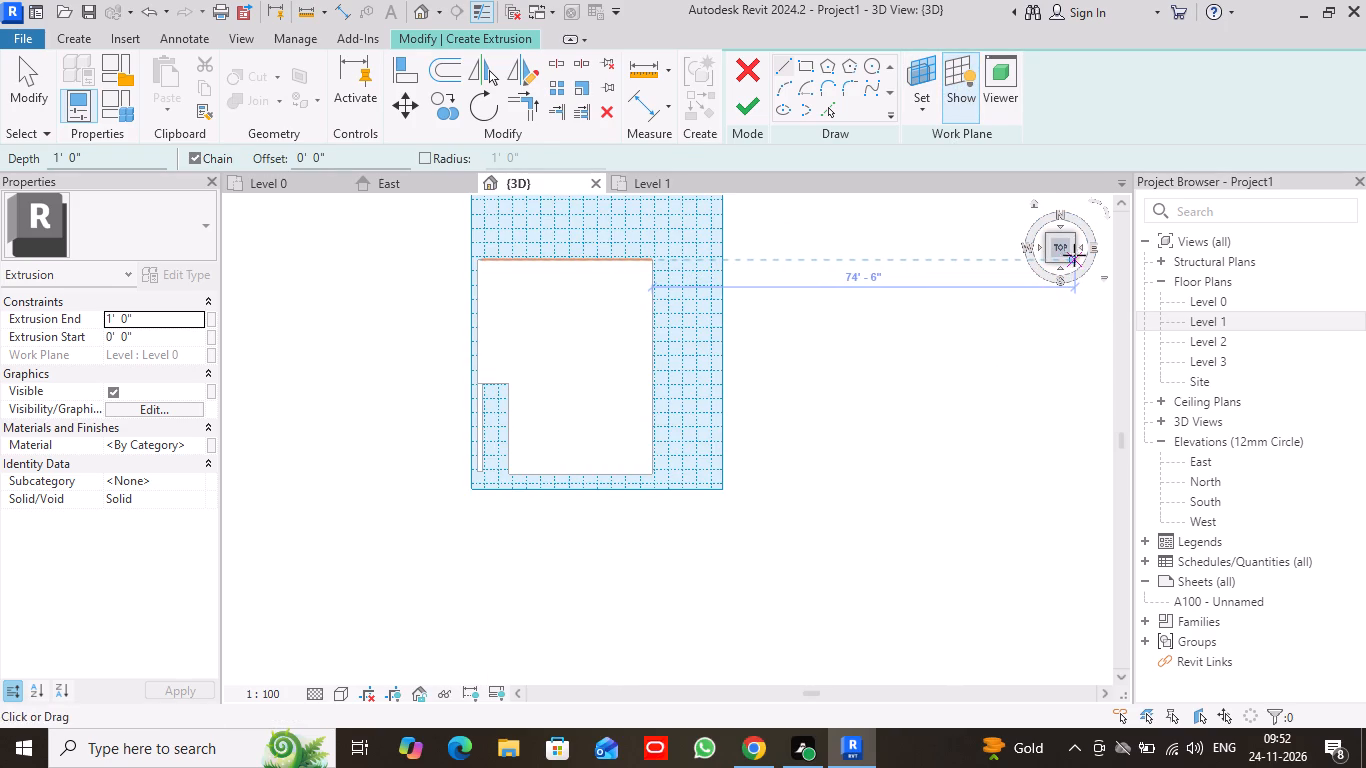
left_click_drag(1074, 255, 1041, 651)
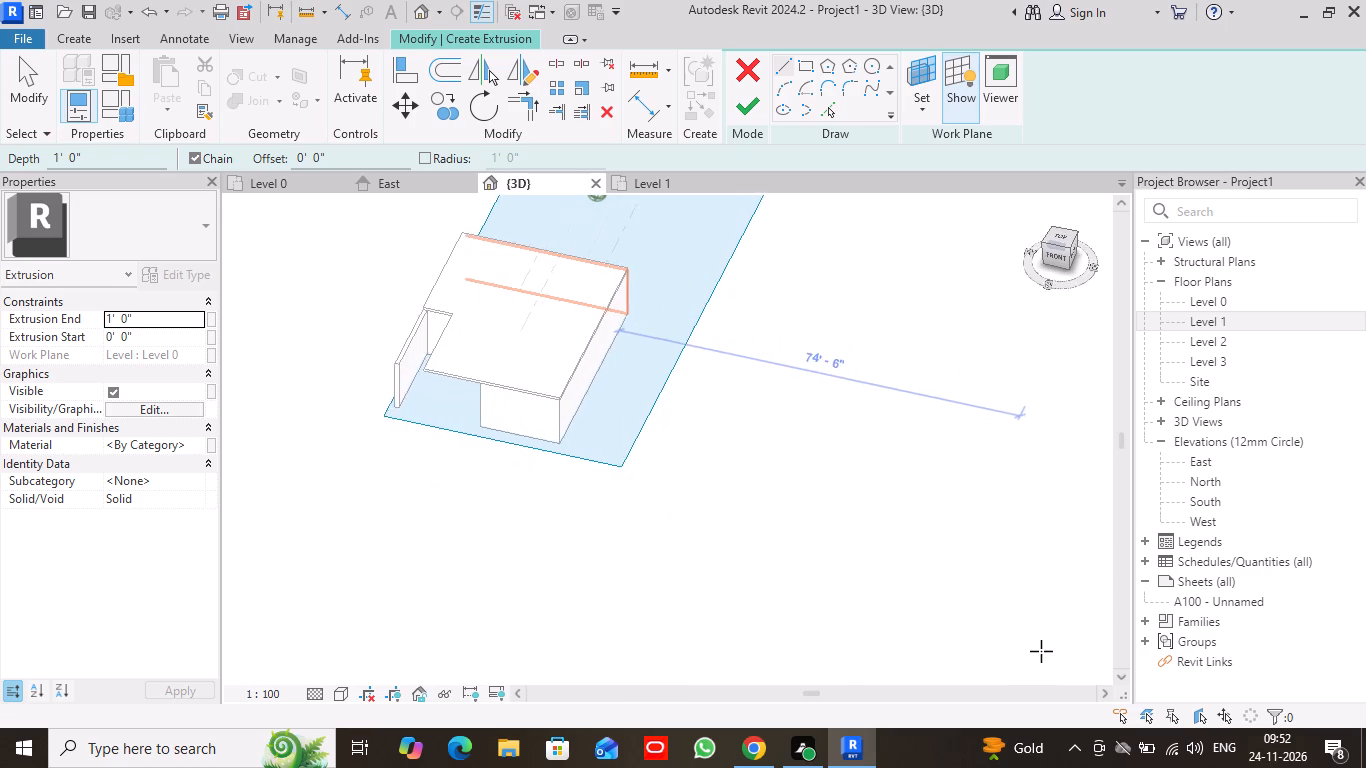
left_click_drag(1041, 651, 1041, 637)
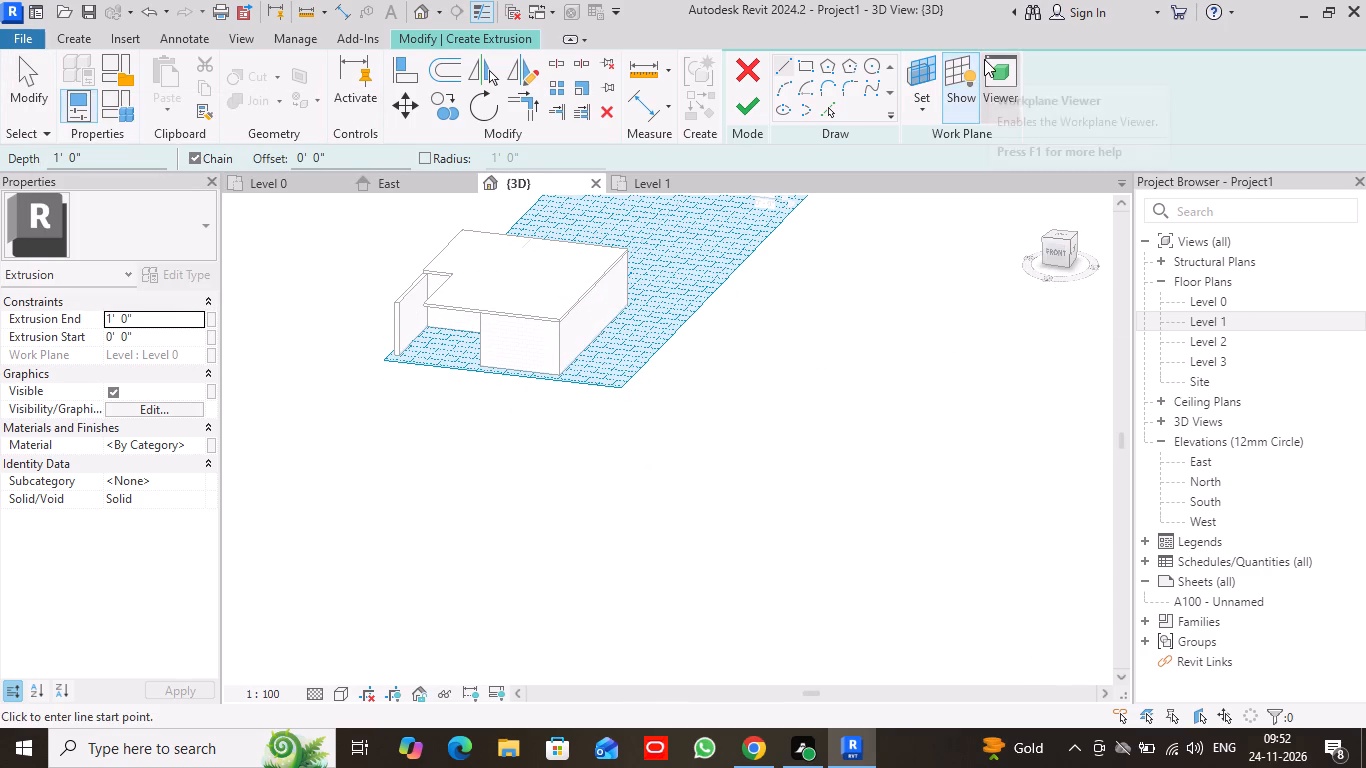
Set the extrusion's work plane by picking the plane of the 6" roof at its notch.
left_click(925, 109)
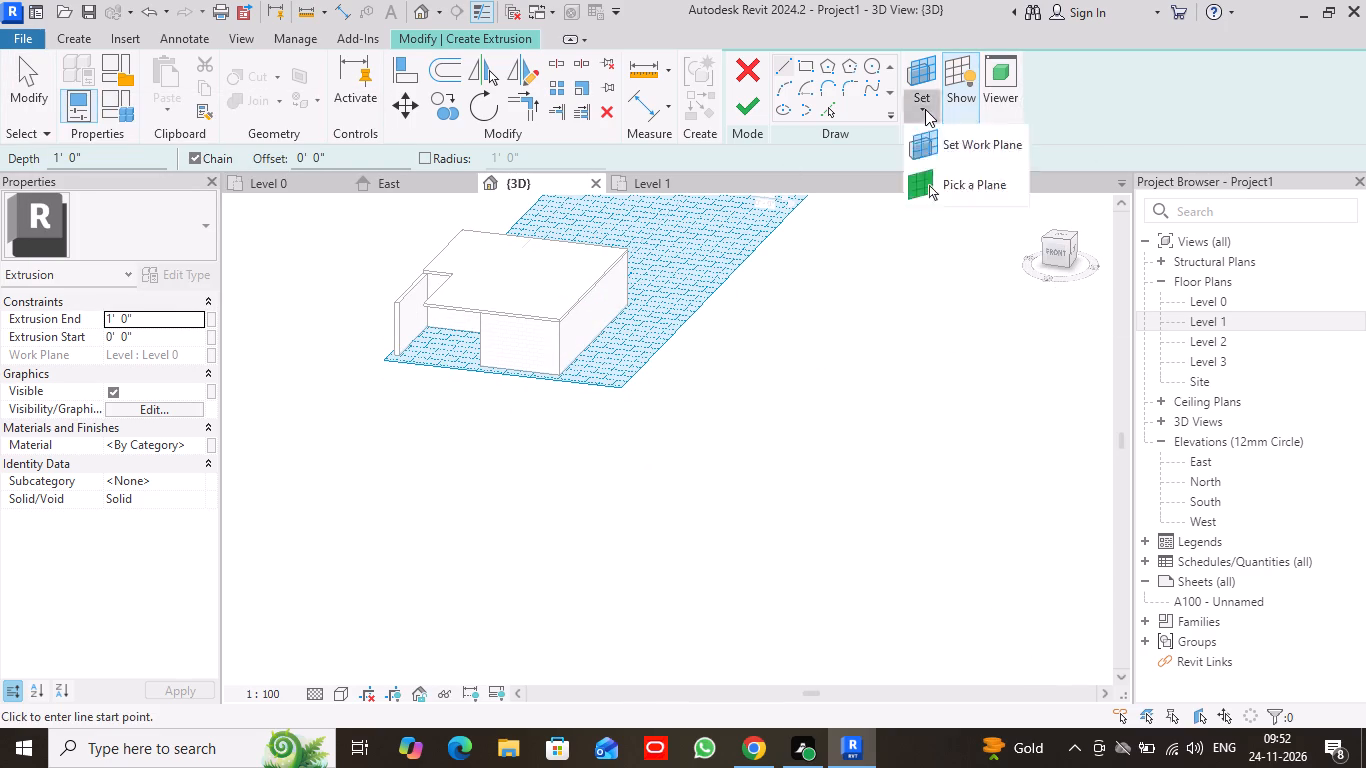
left_click(978, 184)
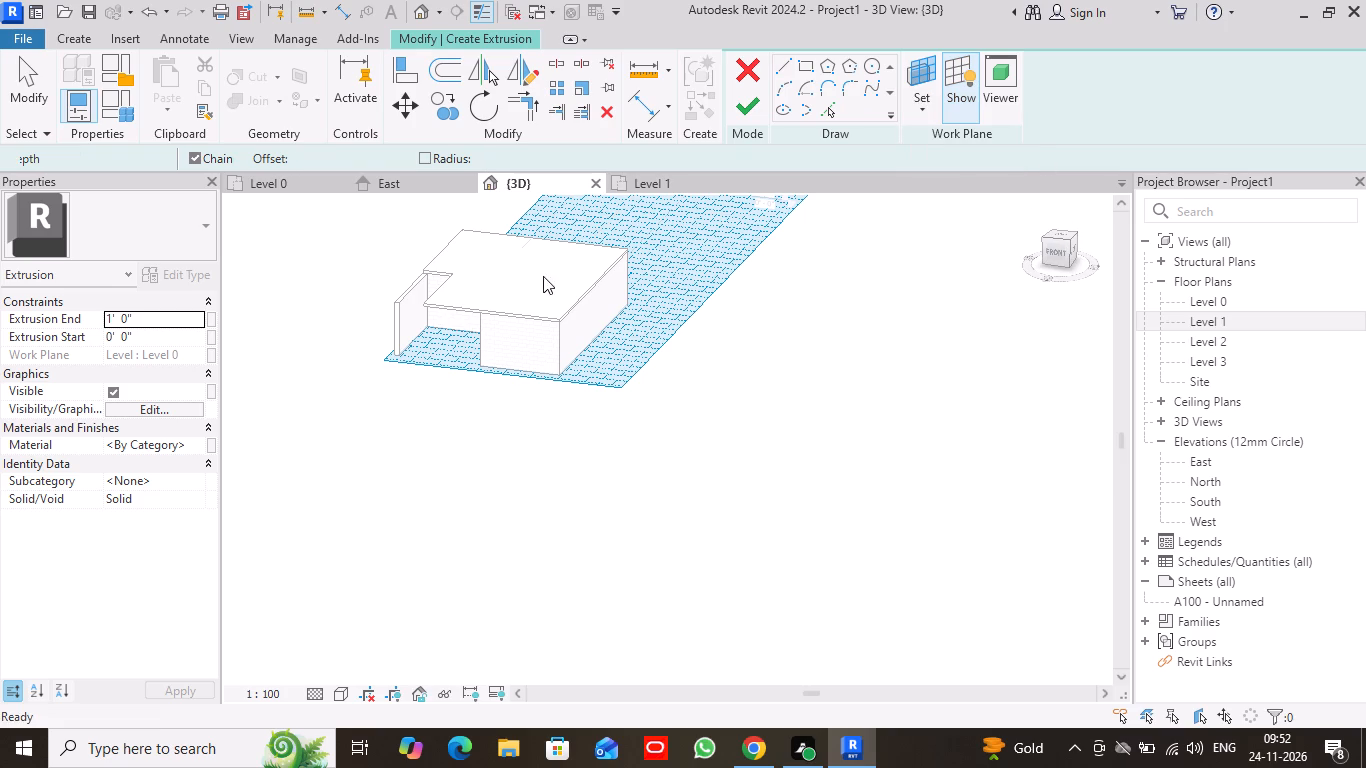
left_click(446, 293)
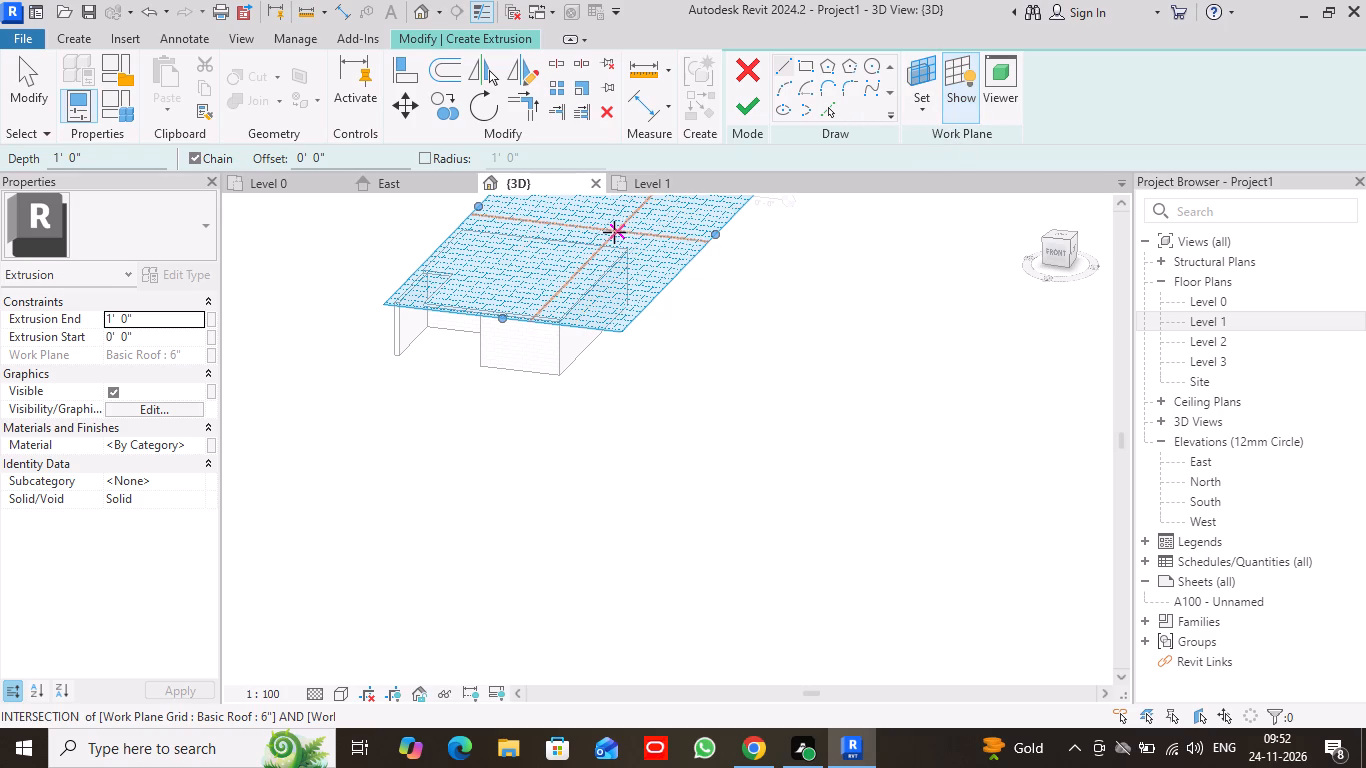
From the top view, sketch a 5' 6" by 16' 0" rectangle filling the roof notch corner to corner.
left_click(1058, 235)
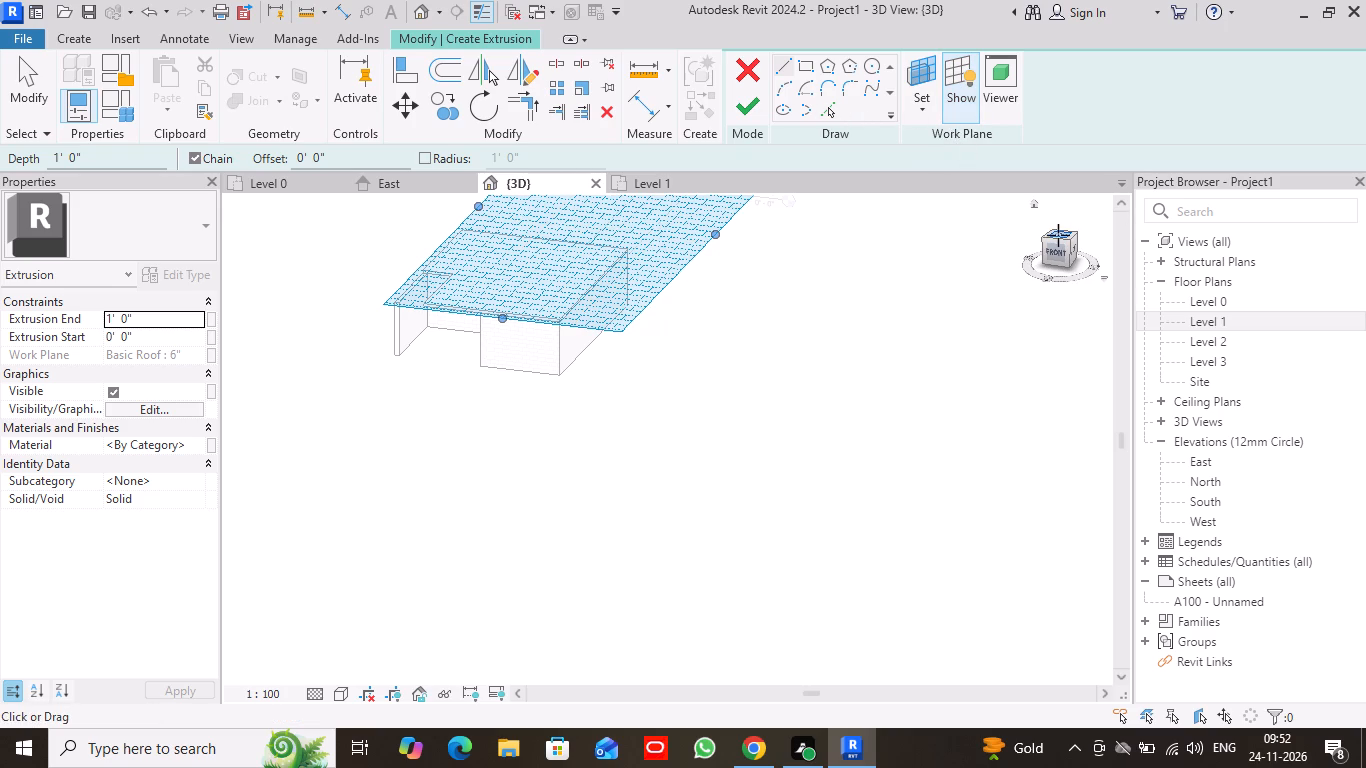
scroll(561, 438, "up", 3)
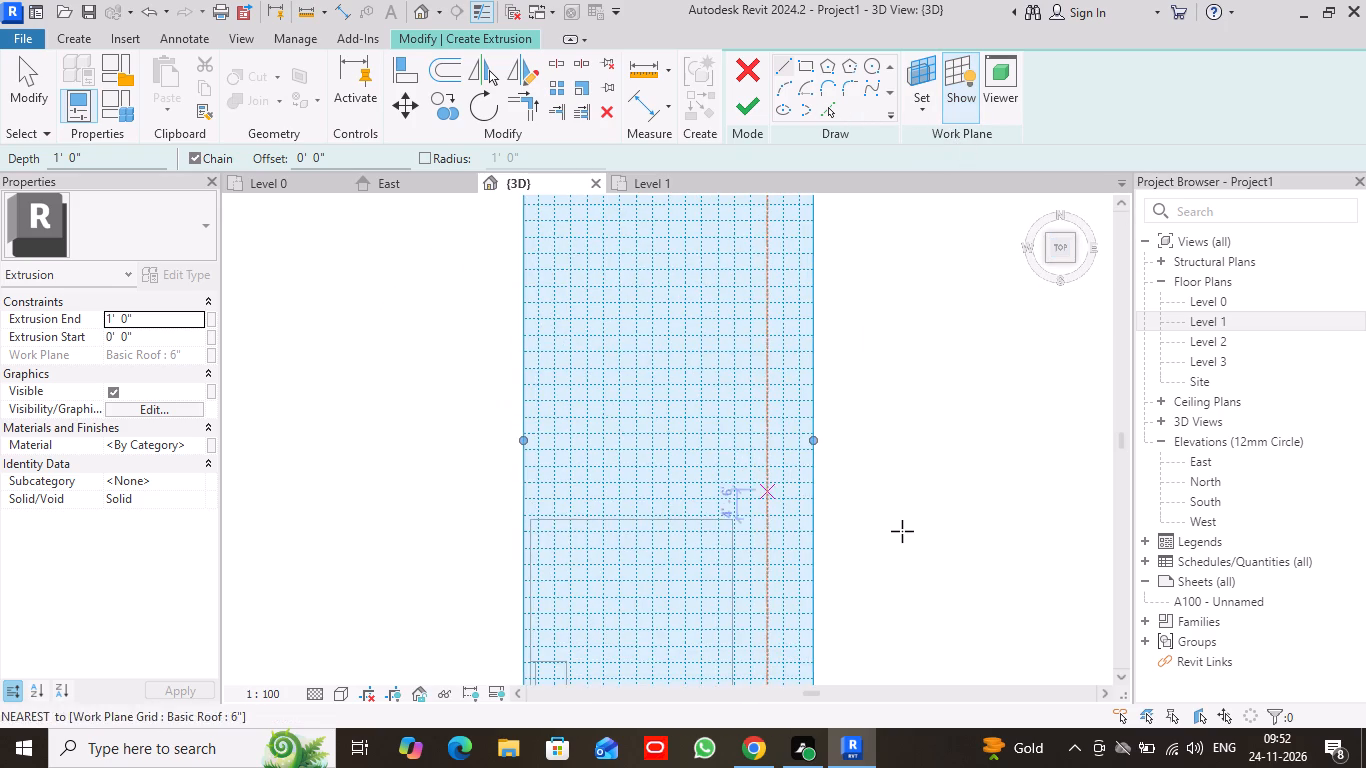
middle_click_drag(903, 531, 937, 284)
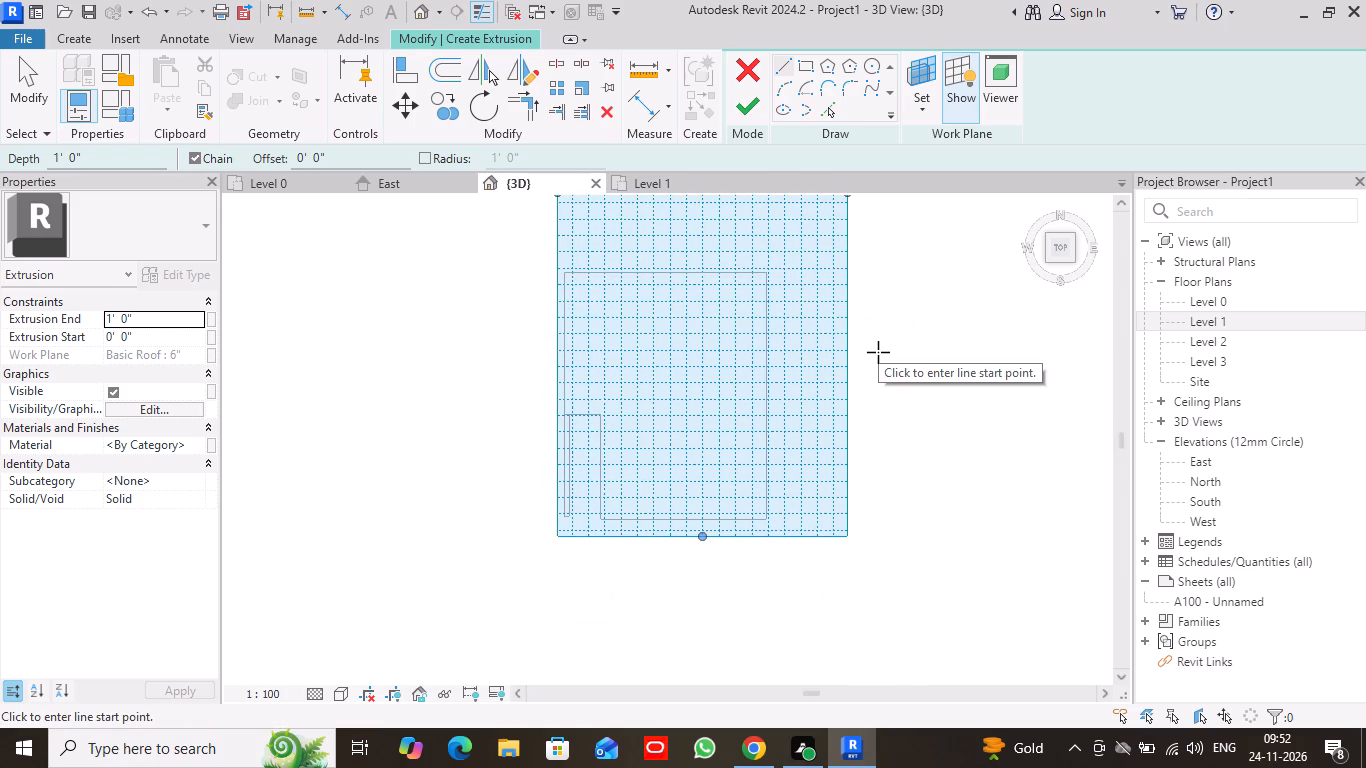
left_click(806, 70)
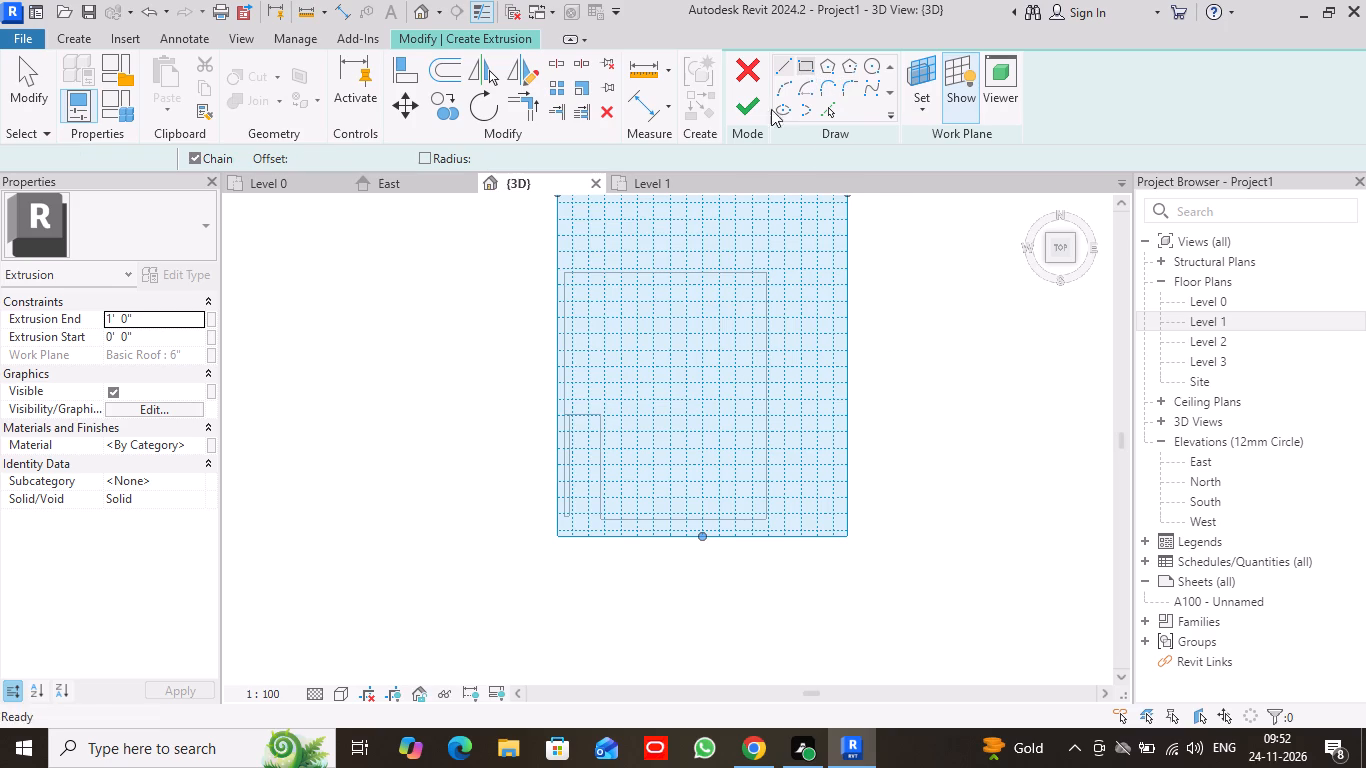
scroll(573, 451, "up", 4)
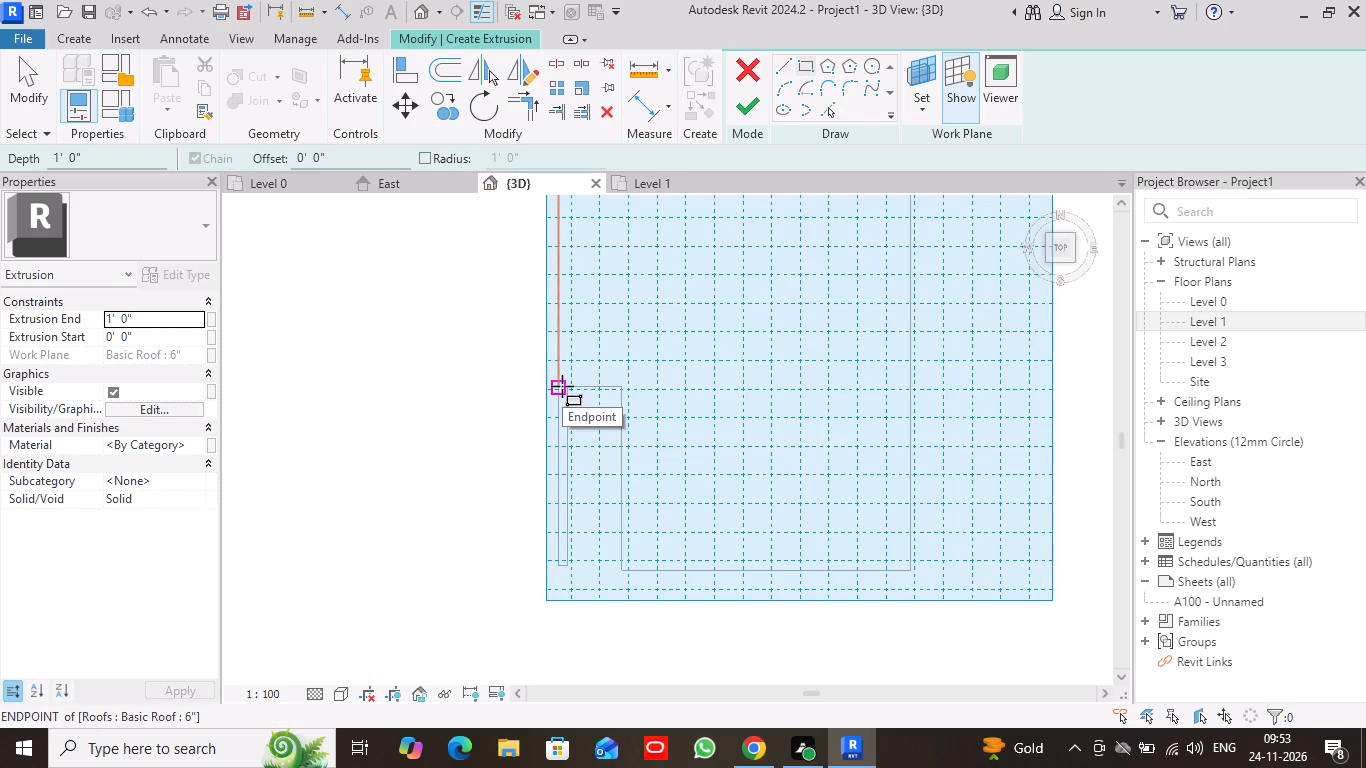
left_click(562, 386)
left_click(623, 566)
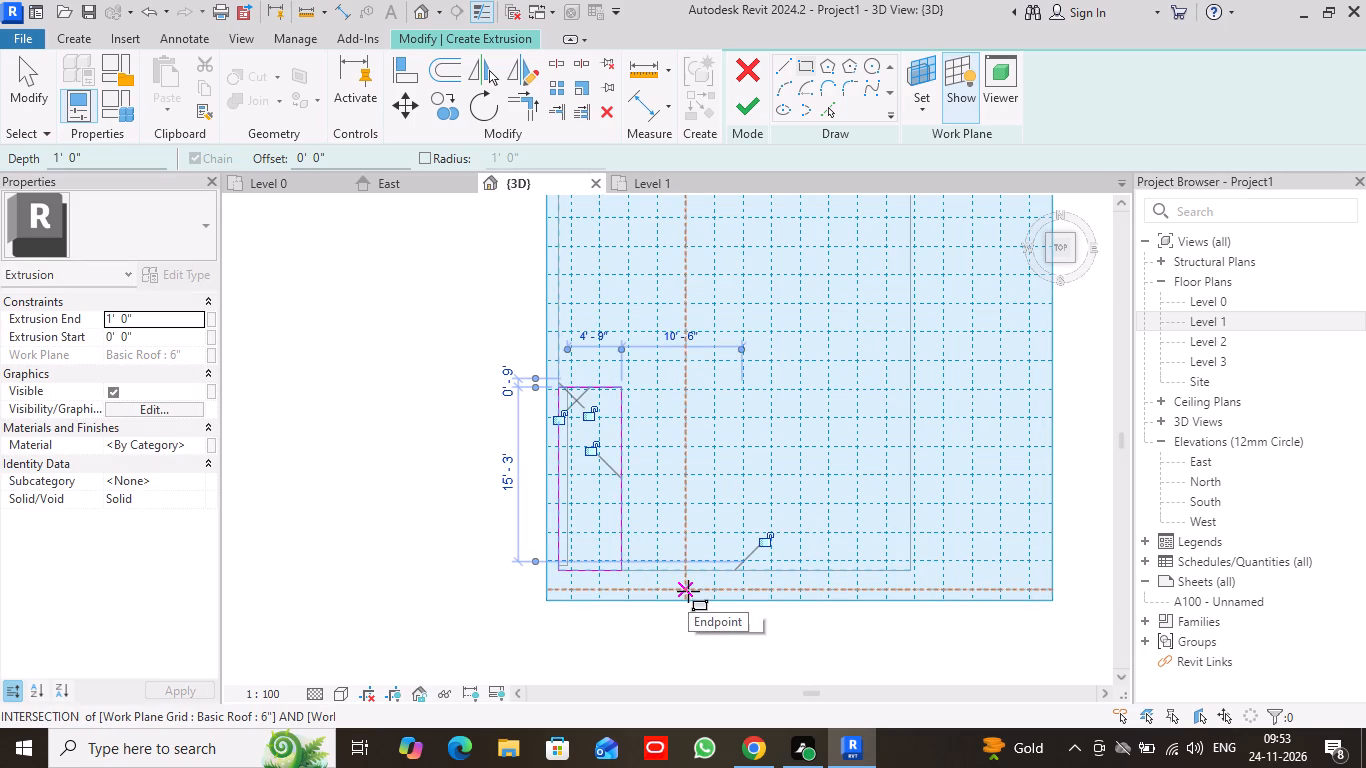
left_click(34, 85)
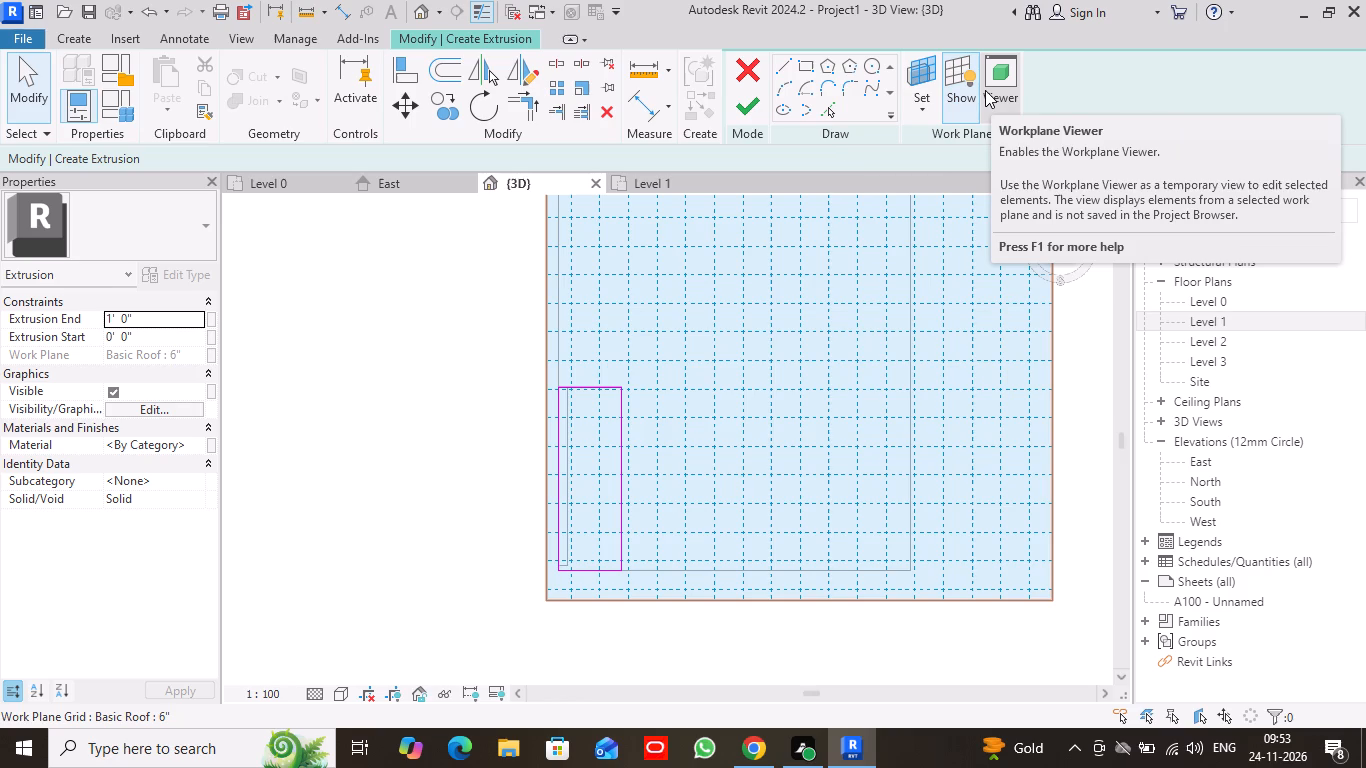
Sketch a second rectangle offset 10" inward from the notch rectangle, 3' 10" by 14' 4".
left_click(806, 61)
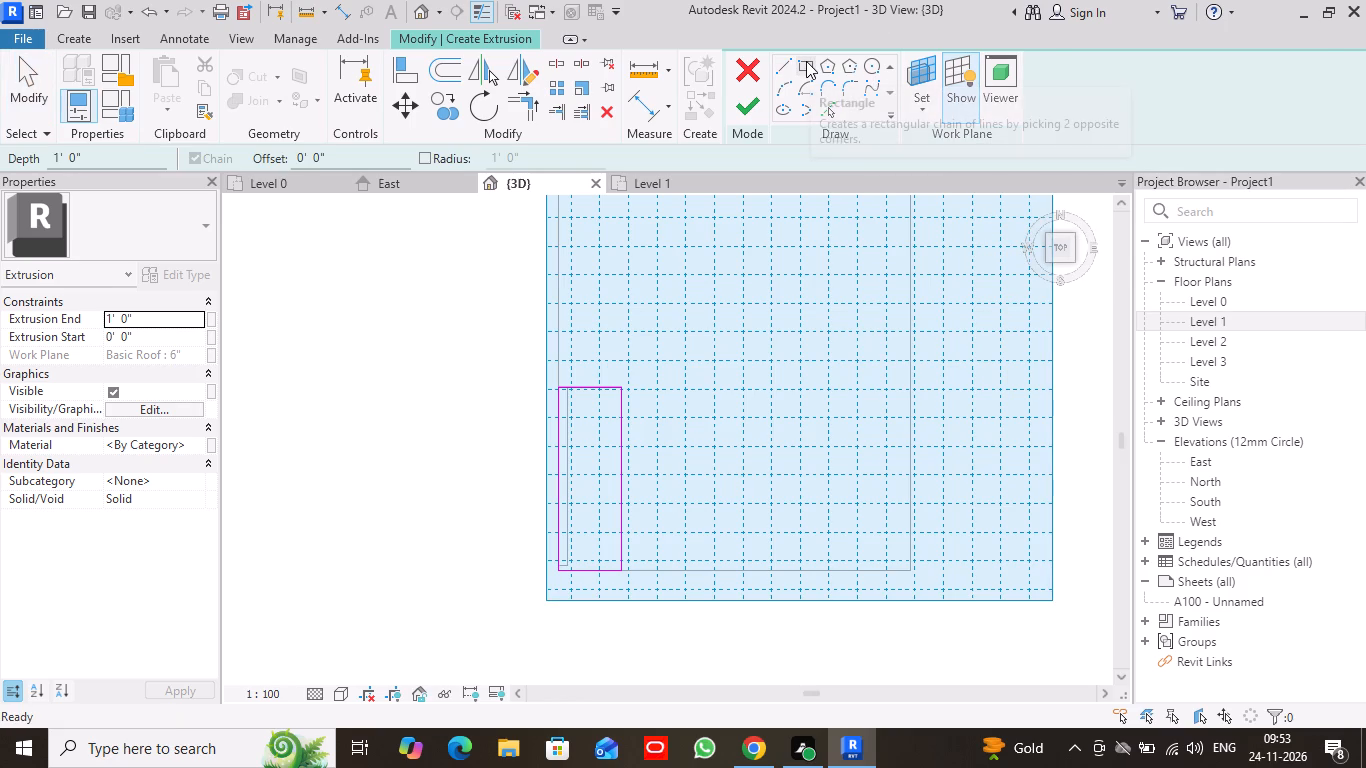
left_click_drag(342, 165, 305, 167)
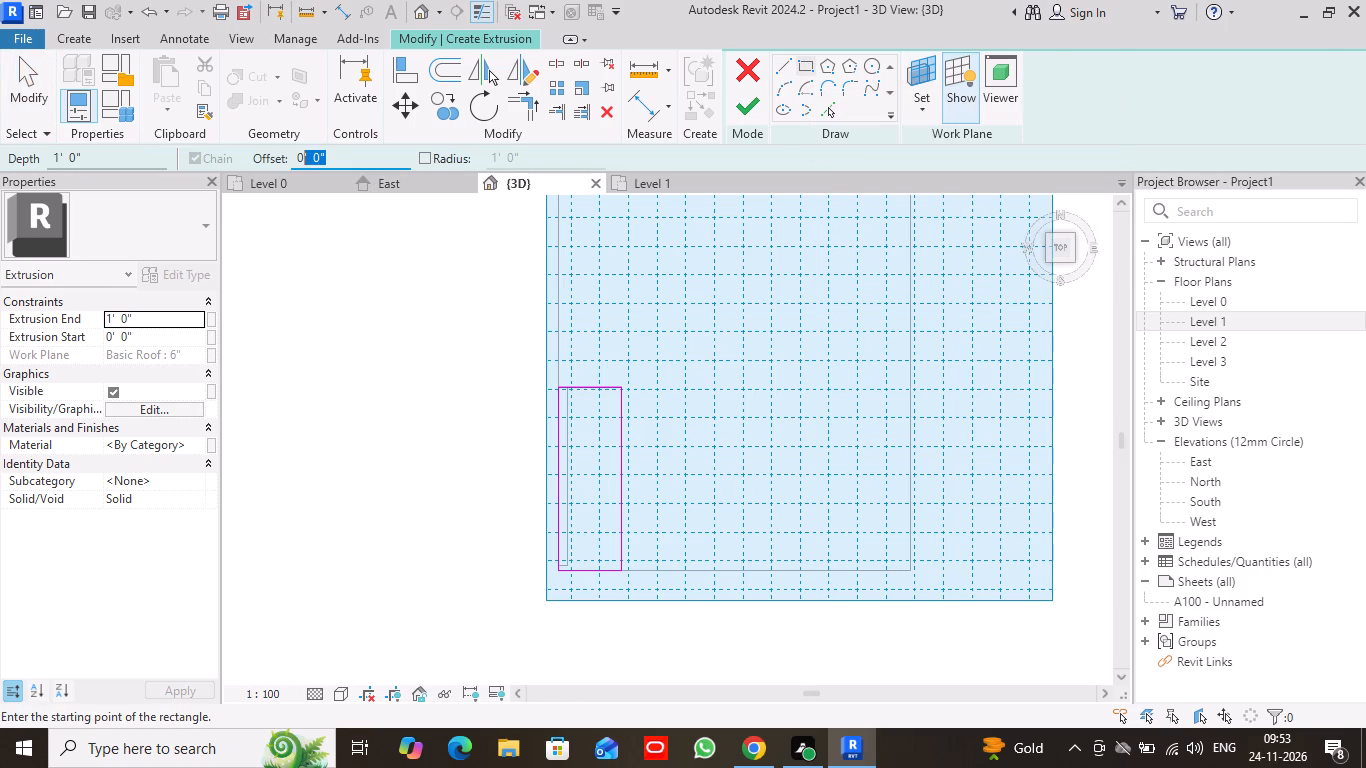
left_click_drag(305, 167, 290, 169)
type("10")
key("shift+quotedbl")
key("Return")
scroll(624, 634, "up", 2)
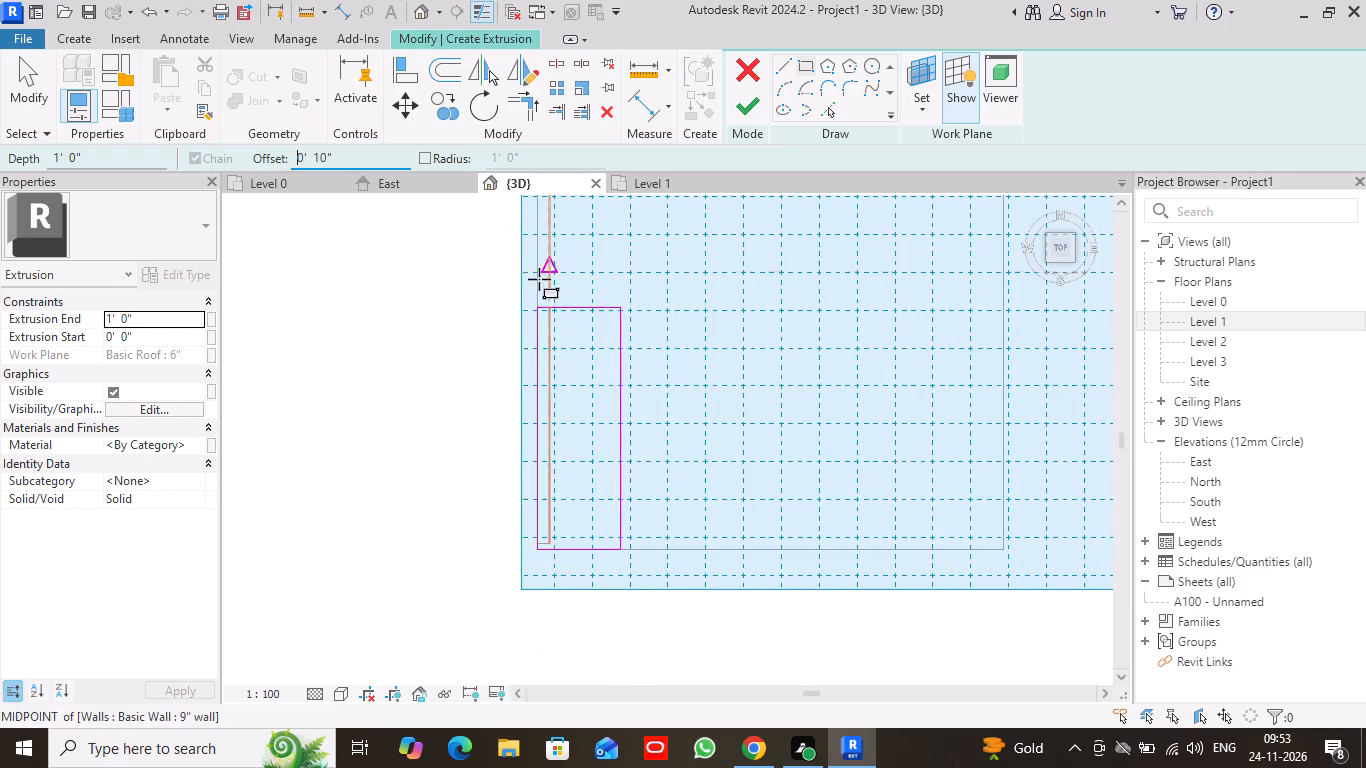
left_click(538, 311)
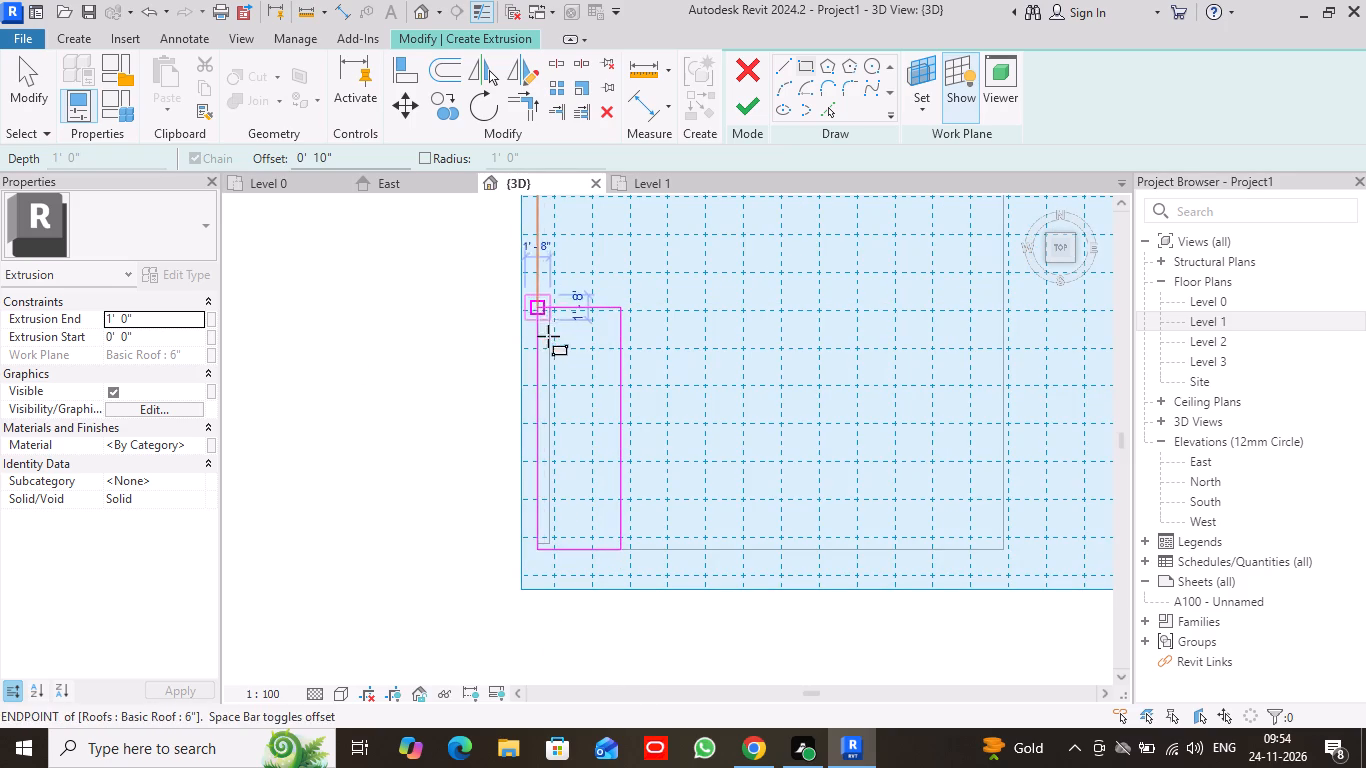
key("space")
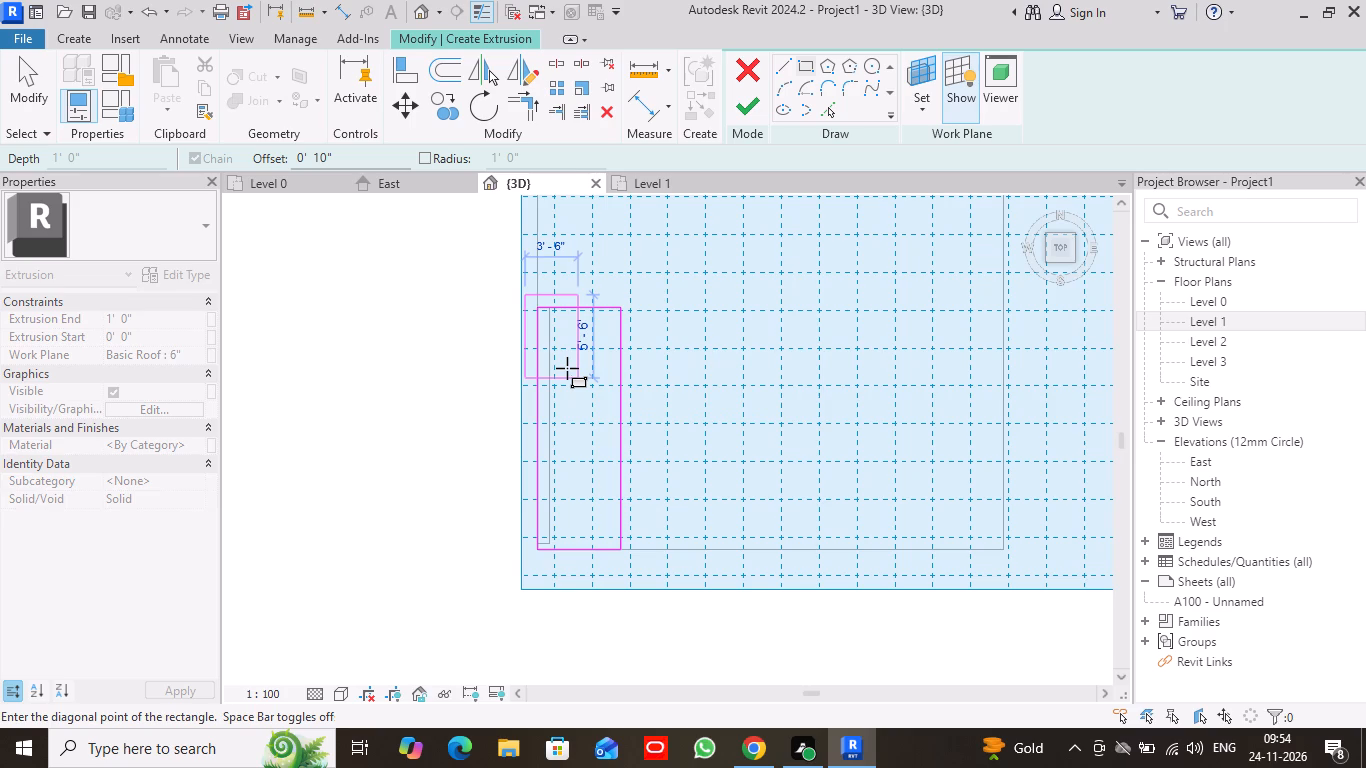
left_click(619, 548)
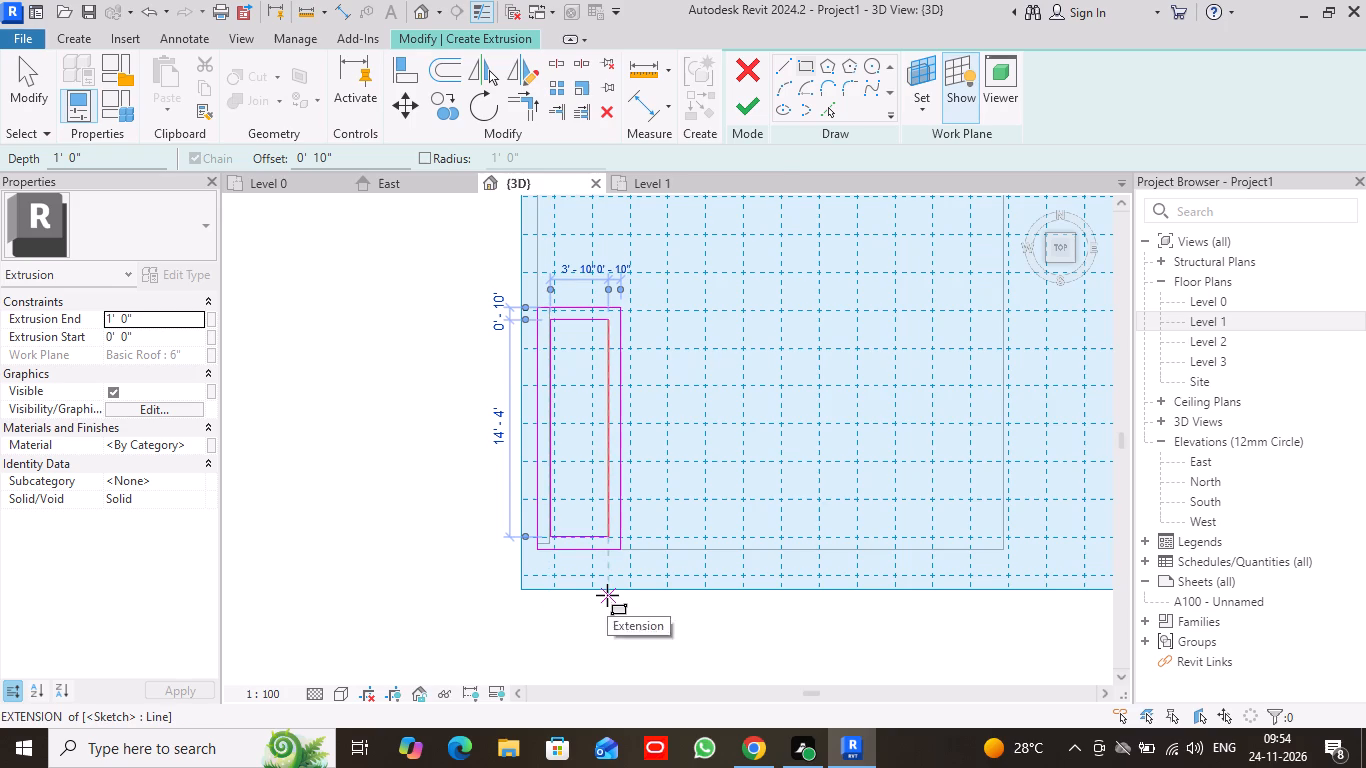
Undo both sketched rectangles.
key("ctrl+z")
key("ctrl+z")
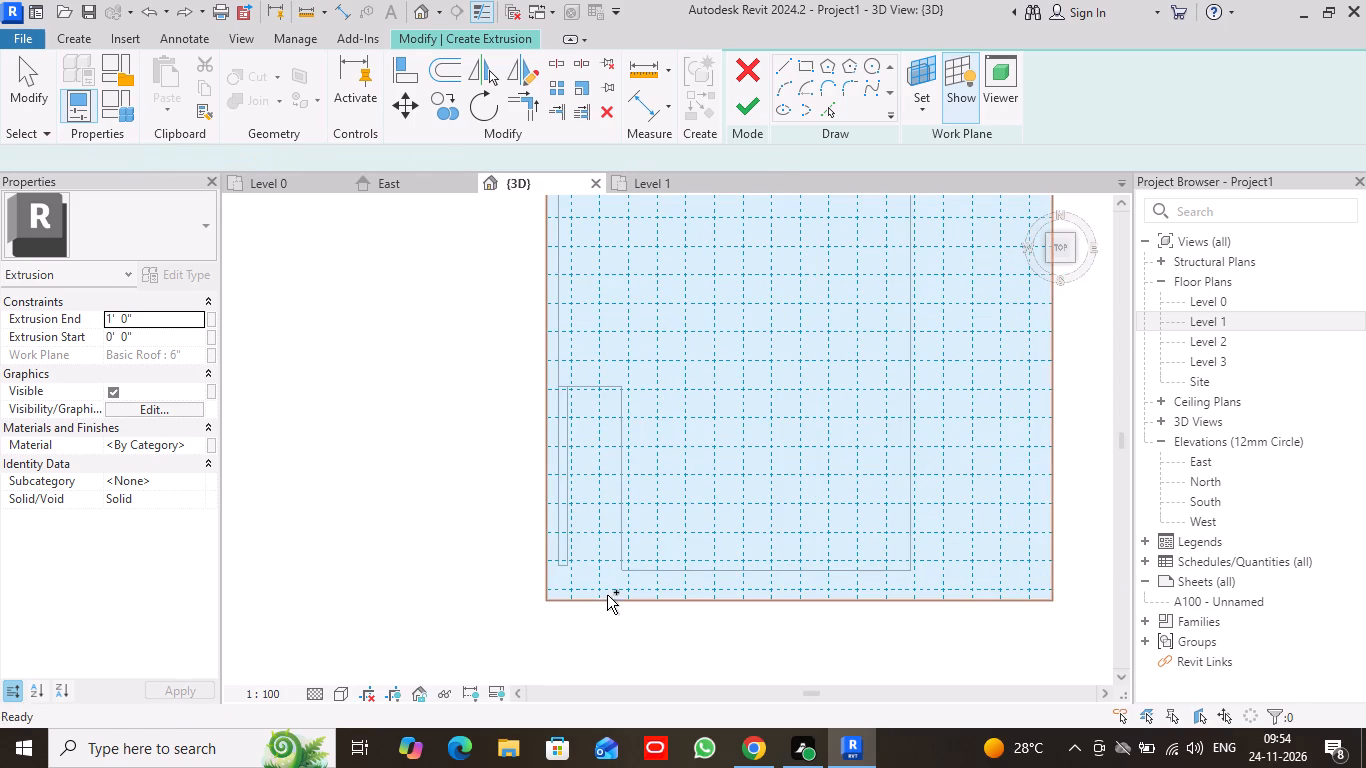
Sketch a 5' 6" by 16' 0" rectangle across the roof notch, snapping to the roof's corner endpoints.
scroll(590, 583, "up", 1)
scroll(590, 583, "down", 1)
scroll(590, 583, "up", 1)
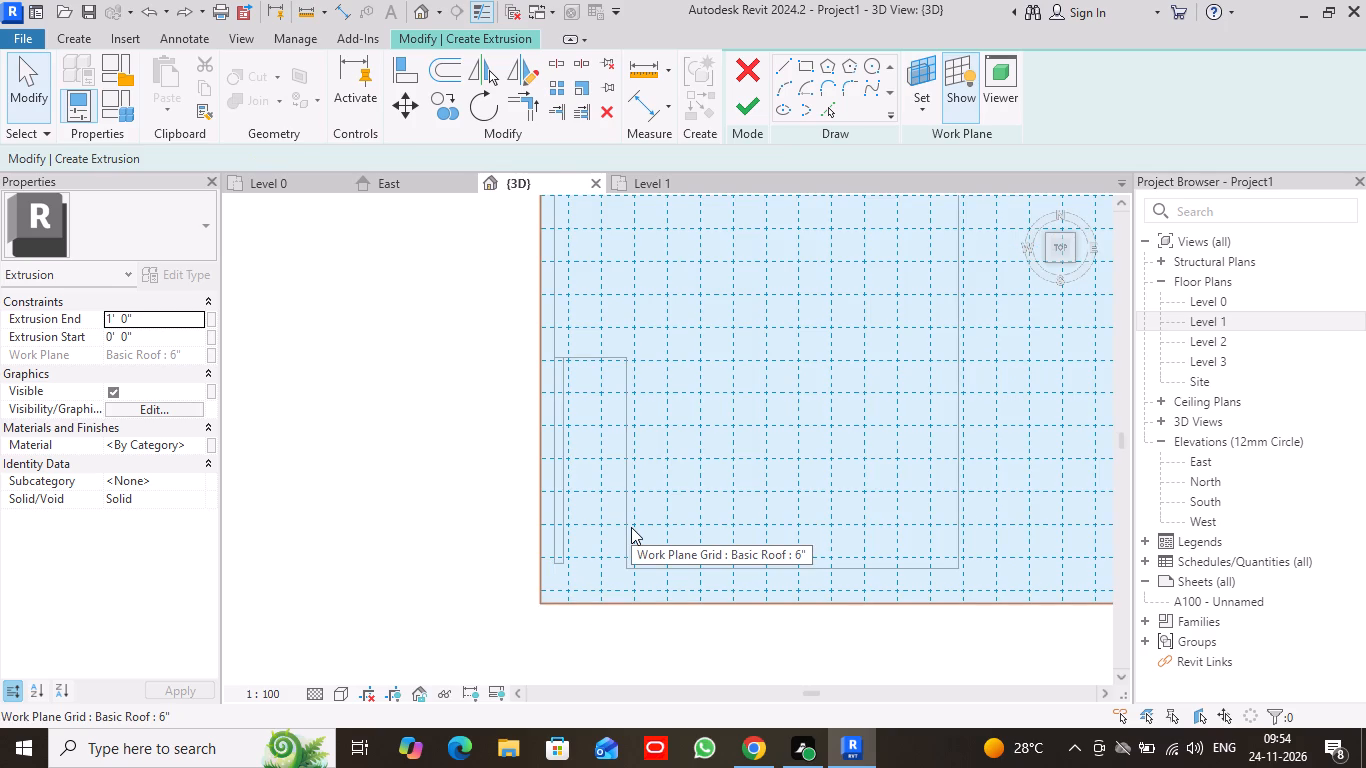
scroll(617, 434, "up", 3)
middle_click_drag(701, 445, 710, 356)
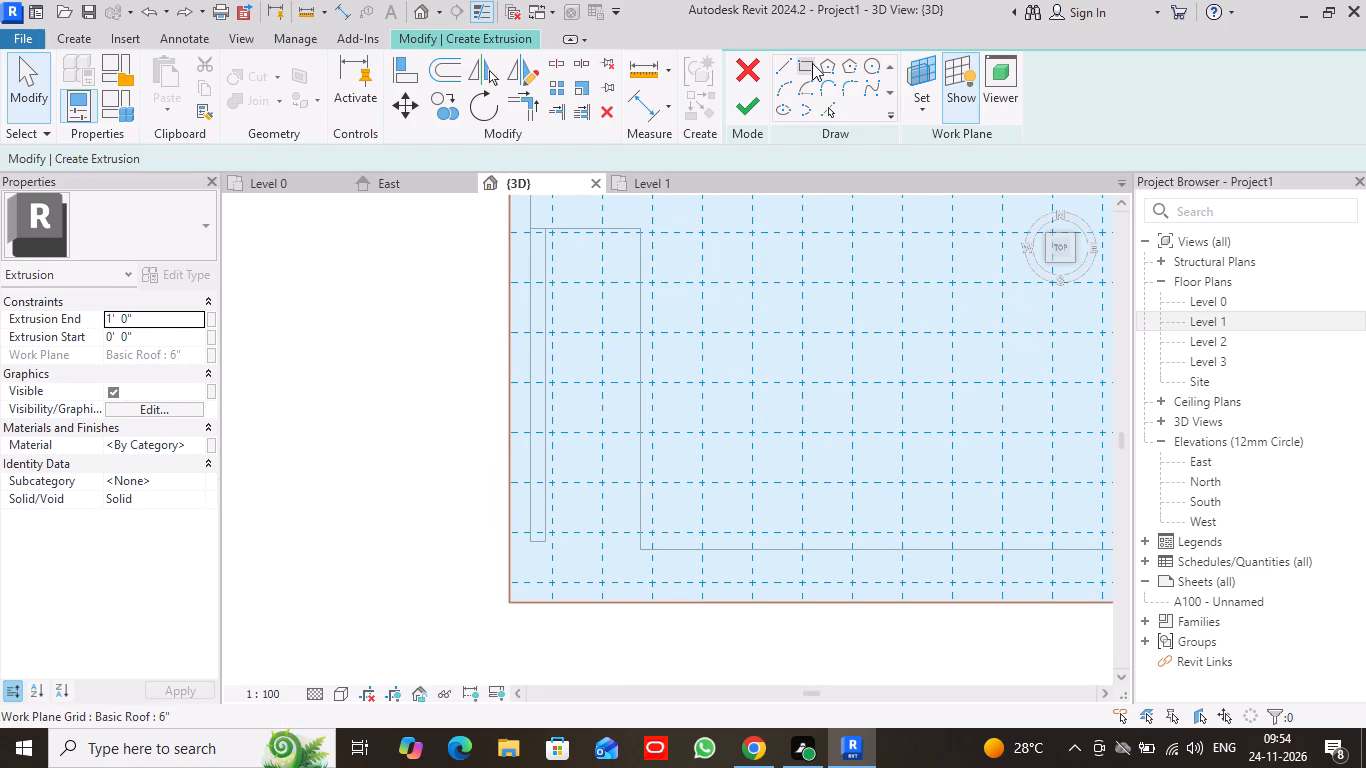
left_click(809, 64)
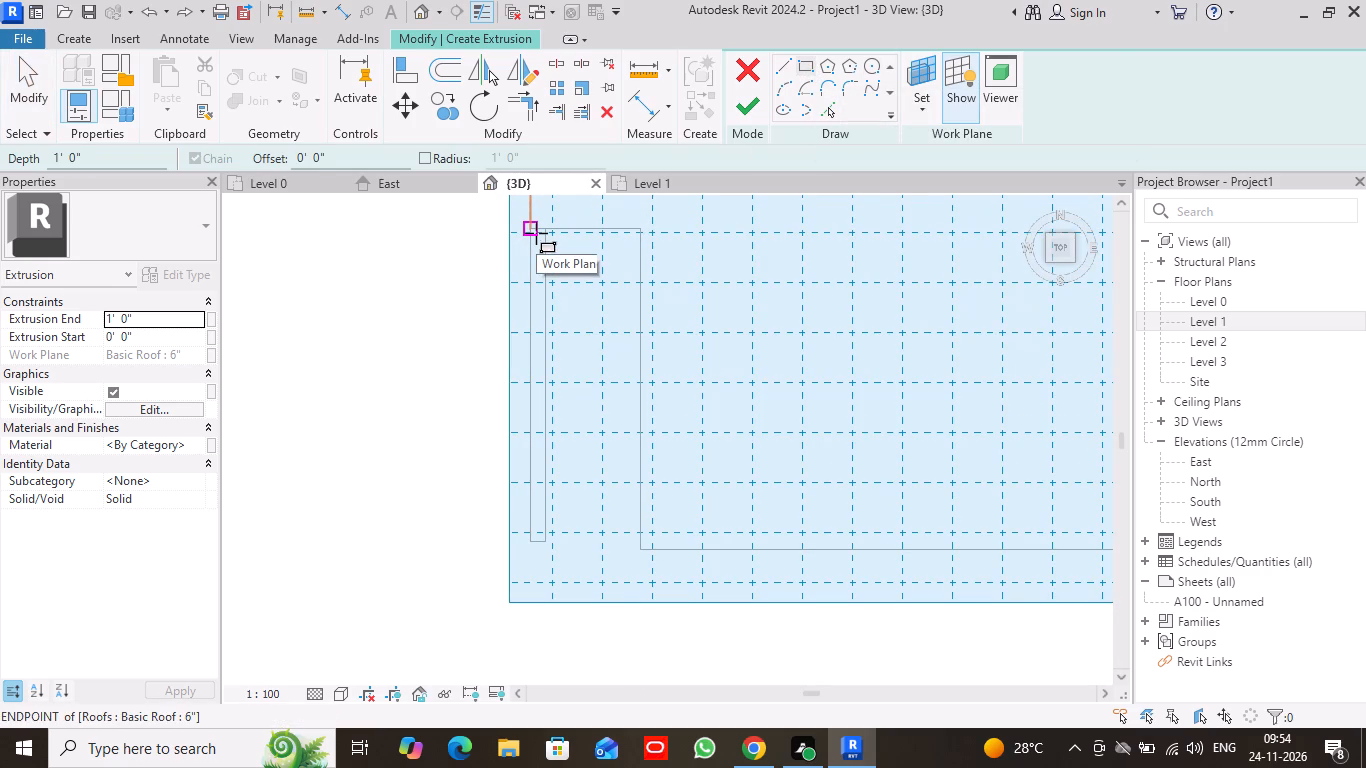
left_click(536, 233)
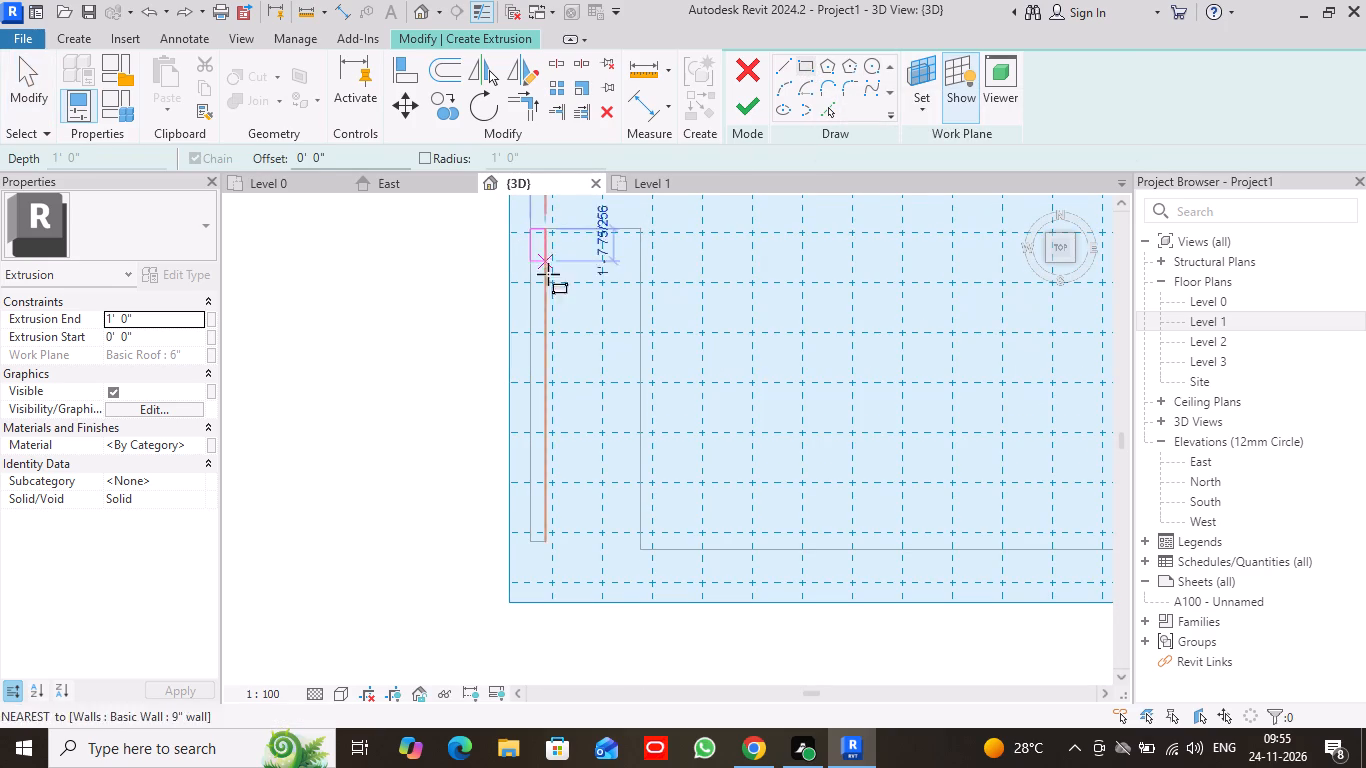
left_click(639, 547)
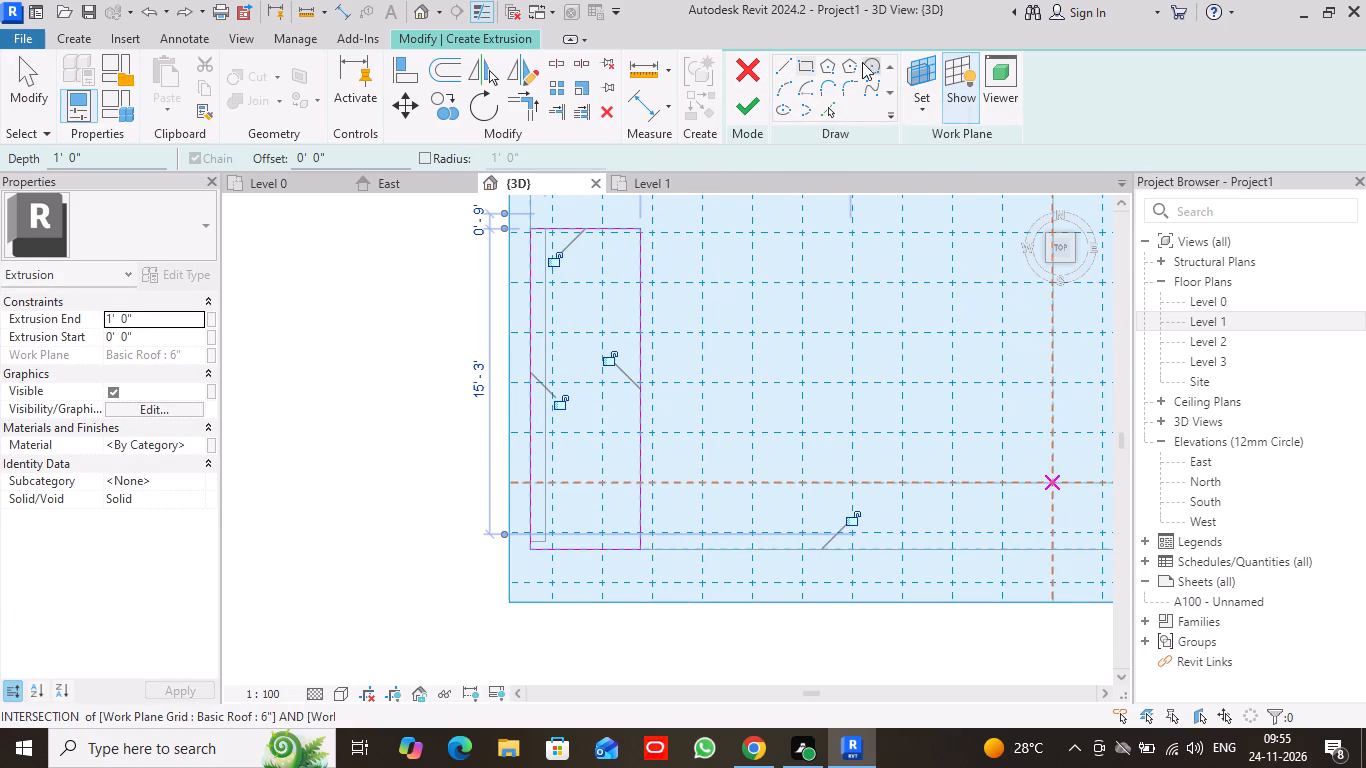
Sketch an inner rectangle 14' 4" long inside the notch rectangle using a 10" inward offset, snapping to the wall-line extension.
left_click(808, 63)
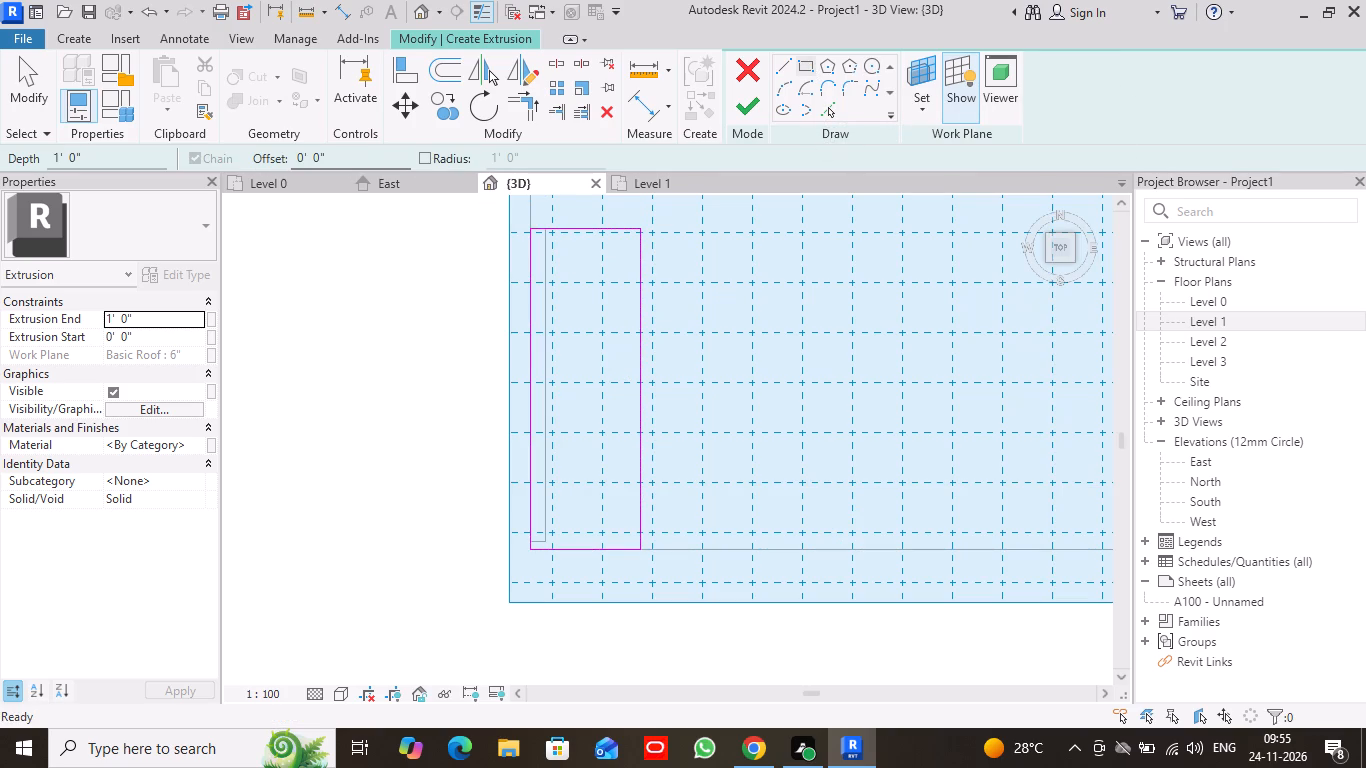
left_click_drag(339, 157, 276, 161)
type("10")
key("shift+quotedbl")
key("Return")
scroll(588, 336, "up", 1)
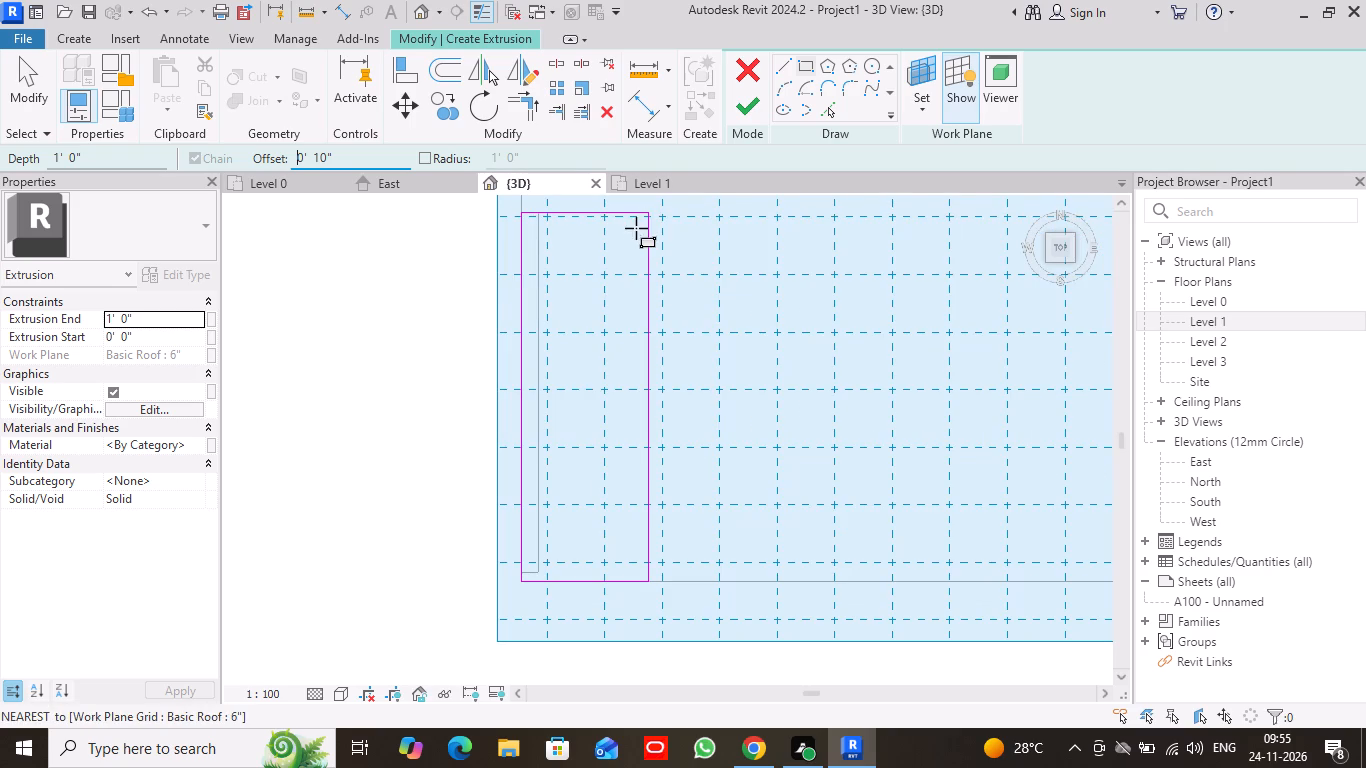
left_click(644, 214)
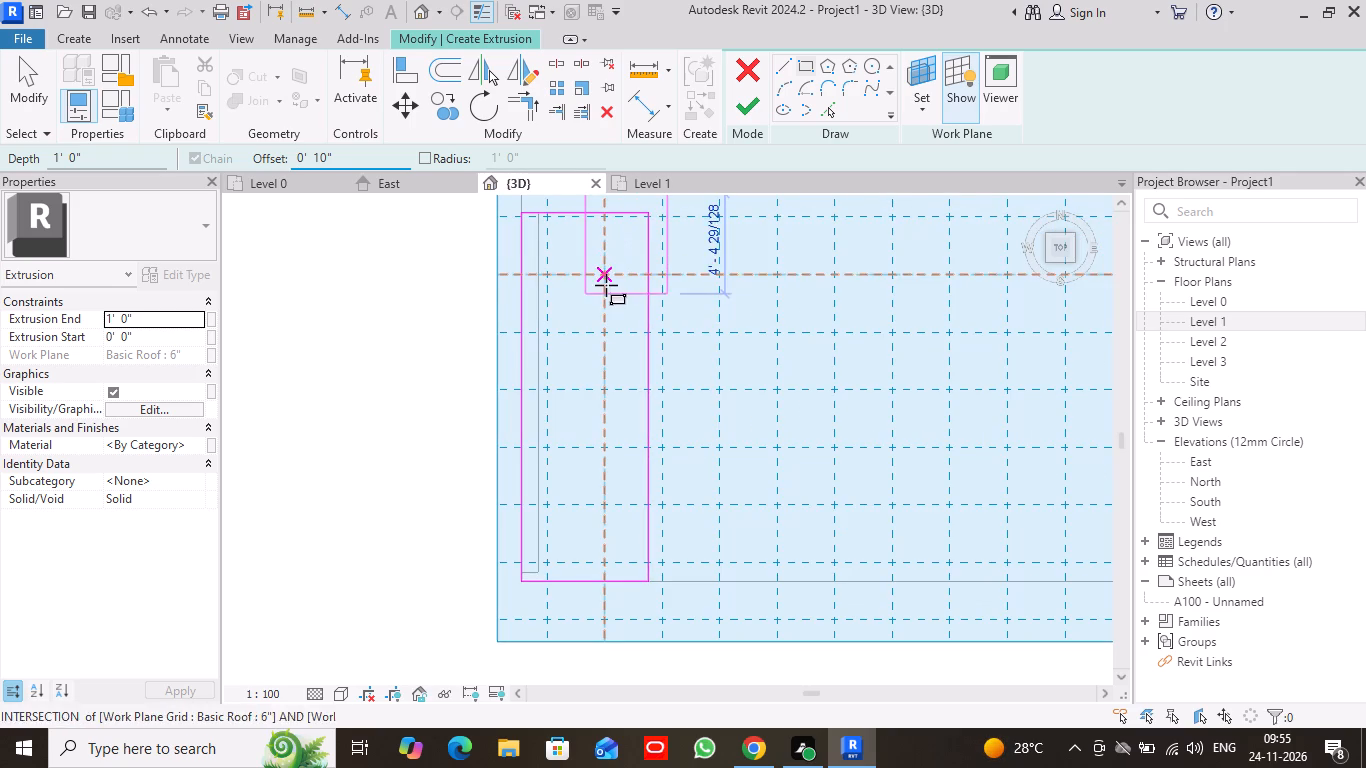
key("space")
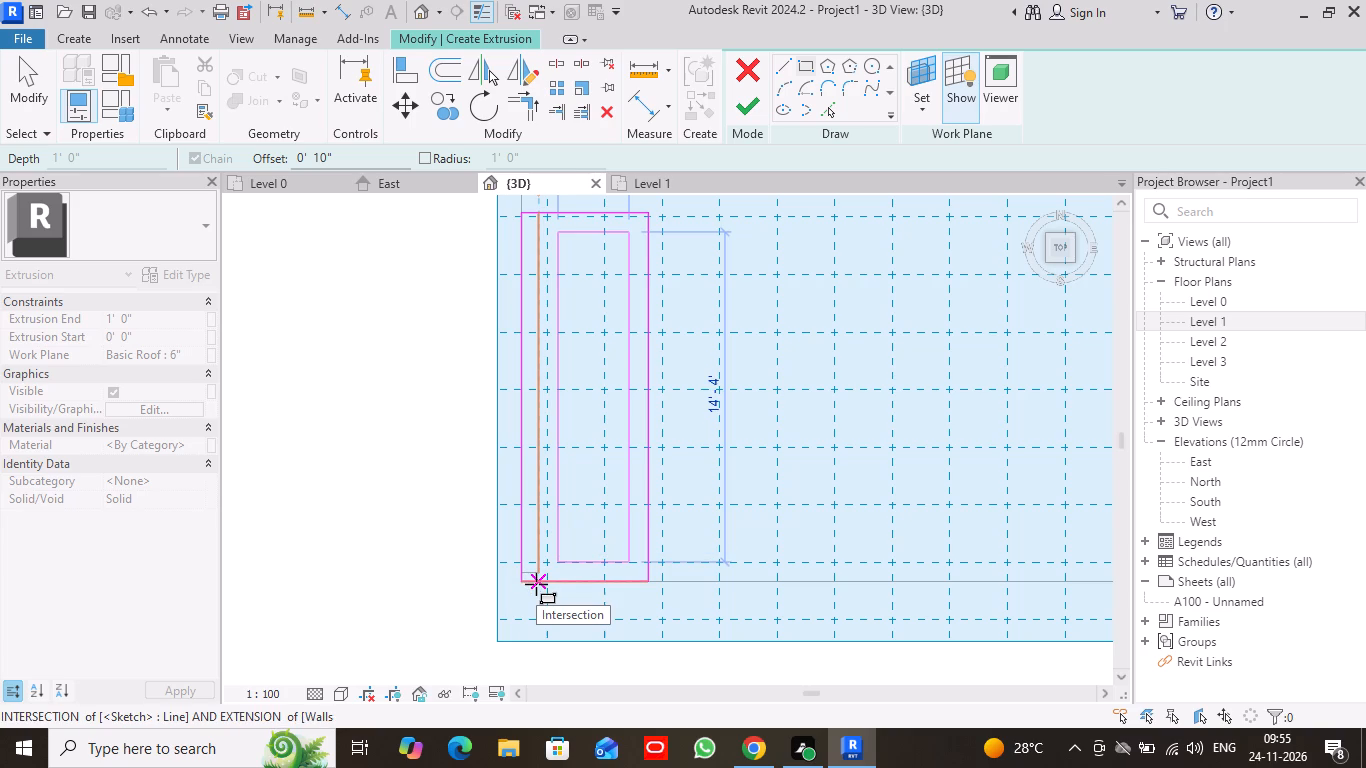
left_click(536, 584)
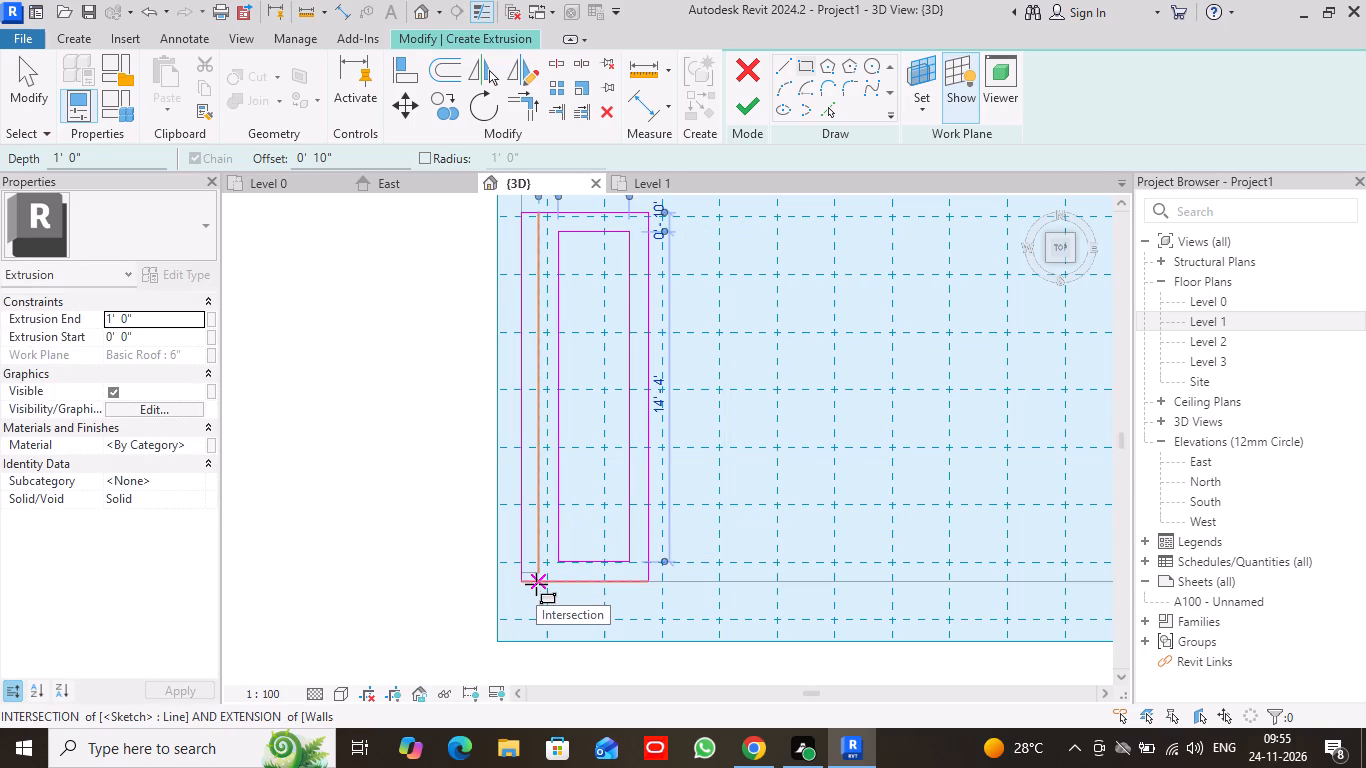
key("Escape")
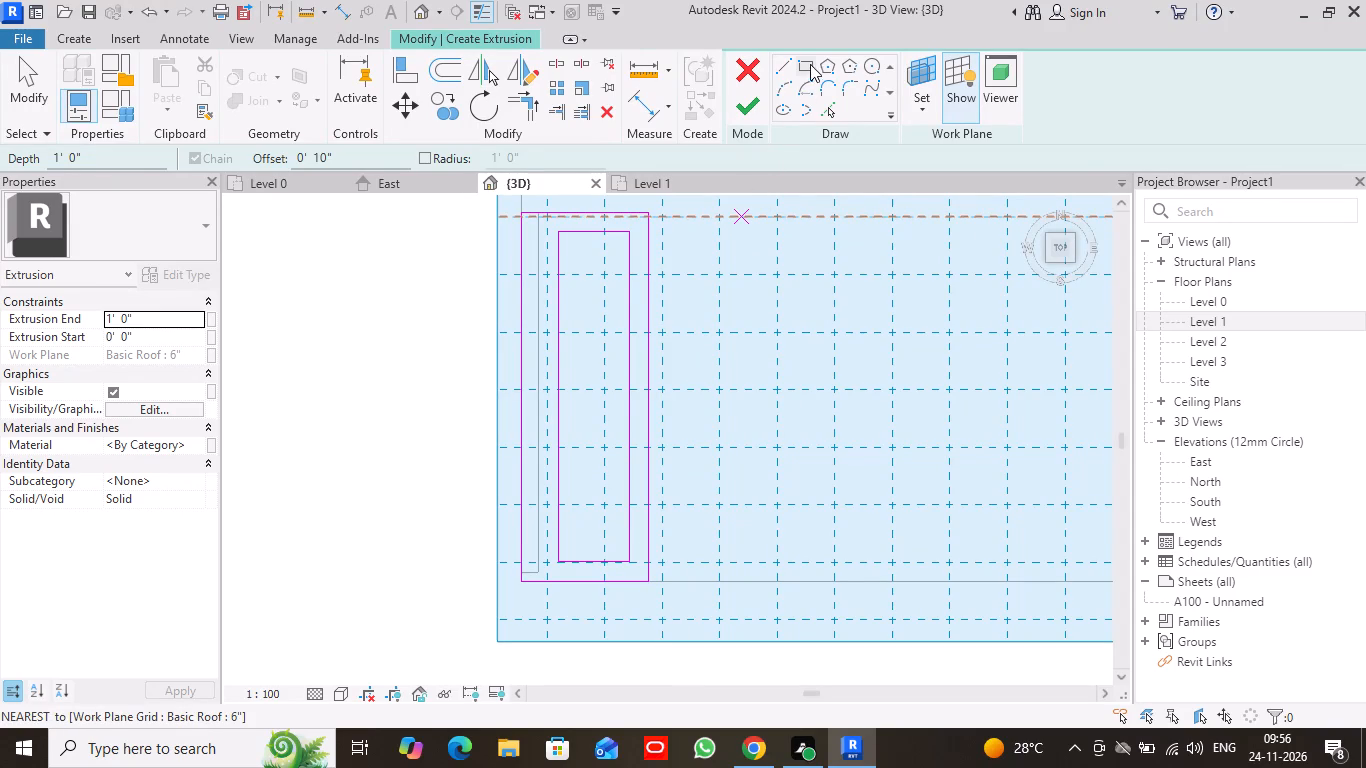
Sketch a horizontal line with zero offset across the inner rectangle, 1' 0" below its upper edge.
left_click(783, 64)
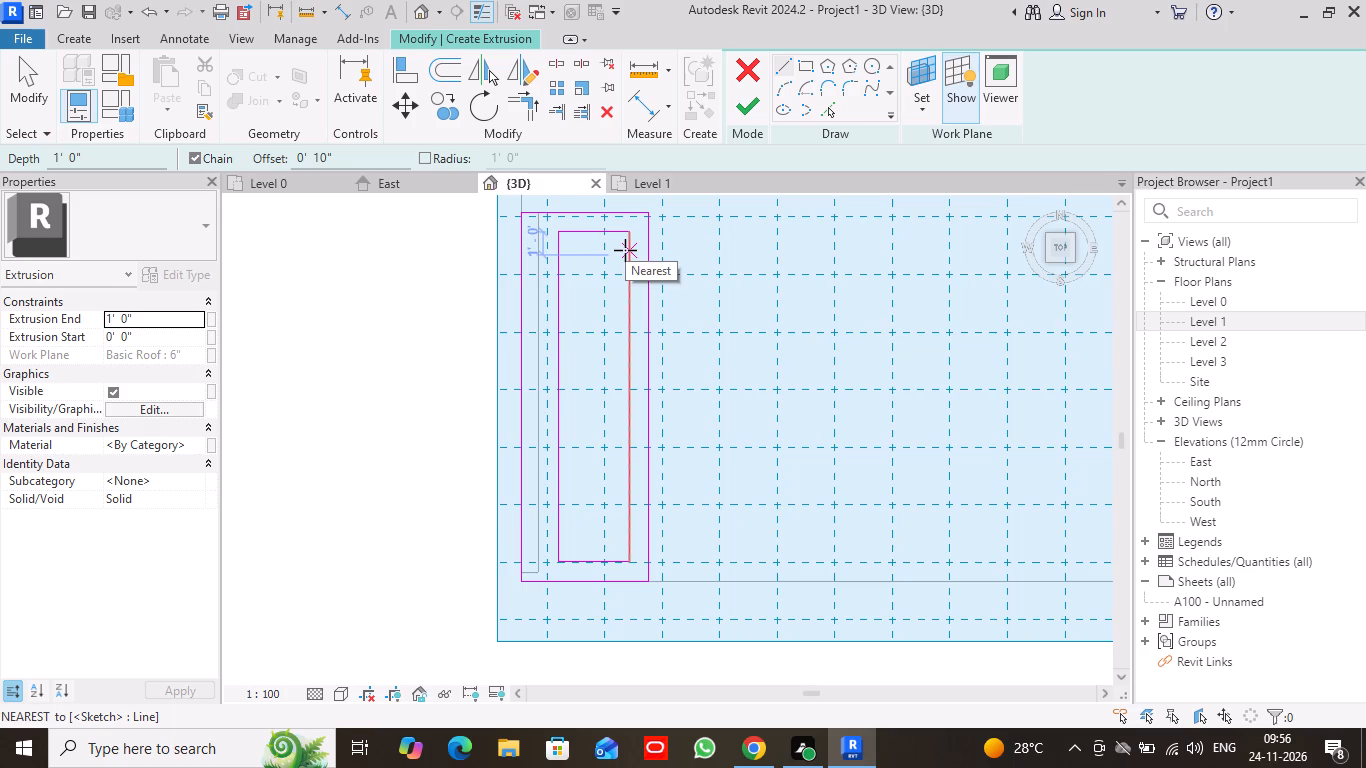
scroll(625, 250, "up", 2)
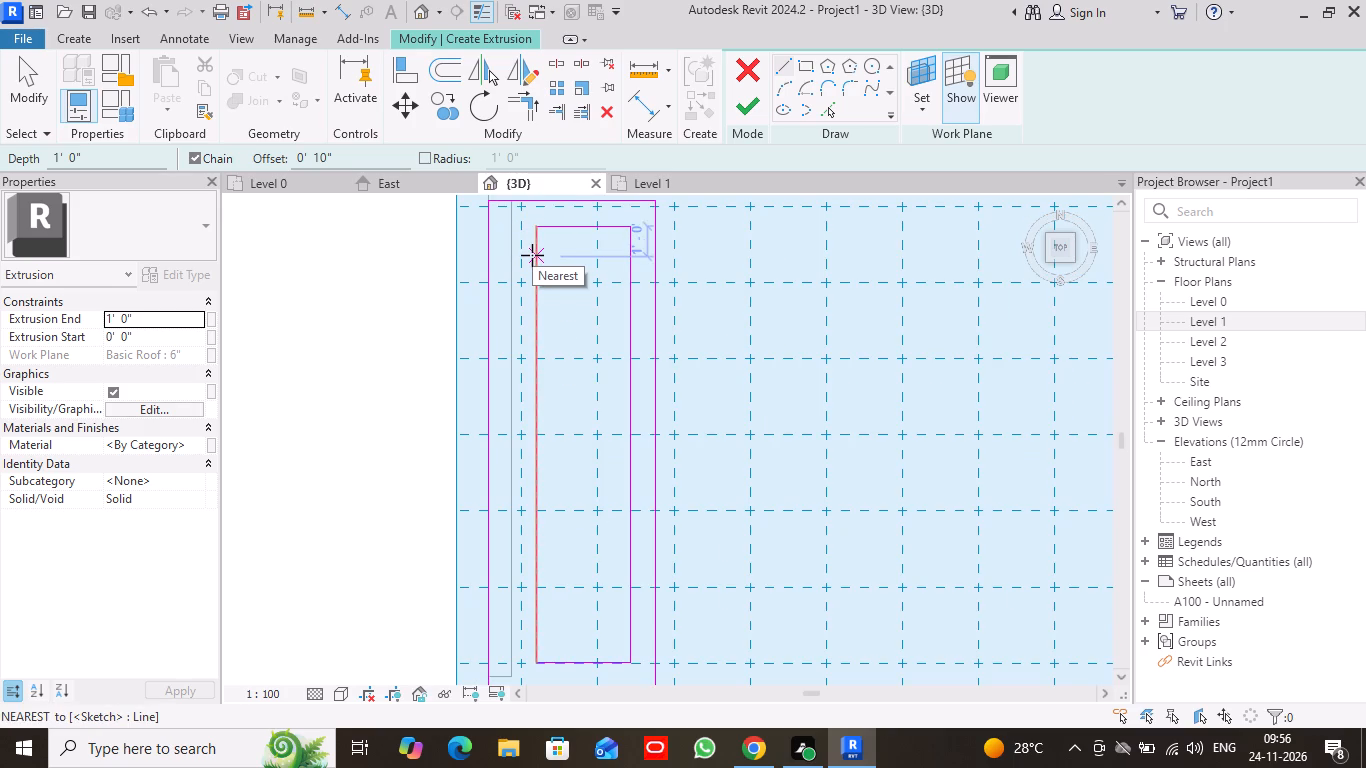
left_click(532, 255)
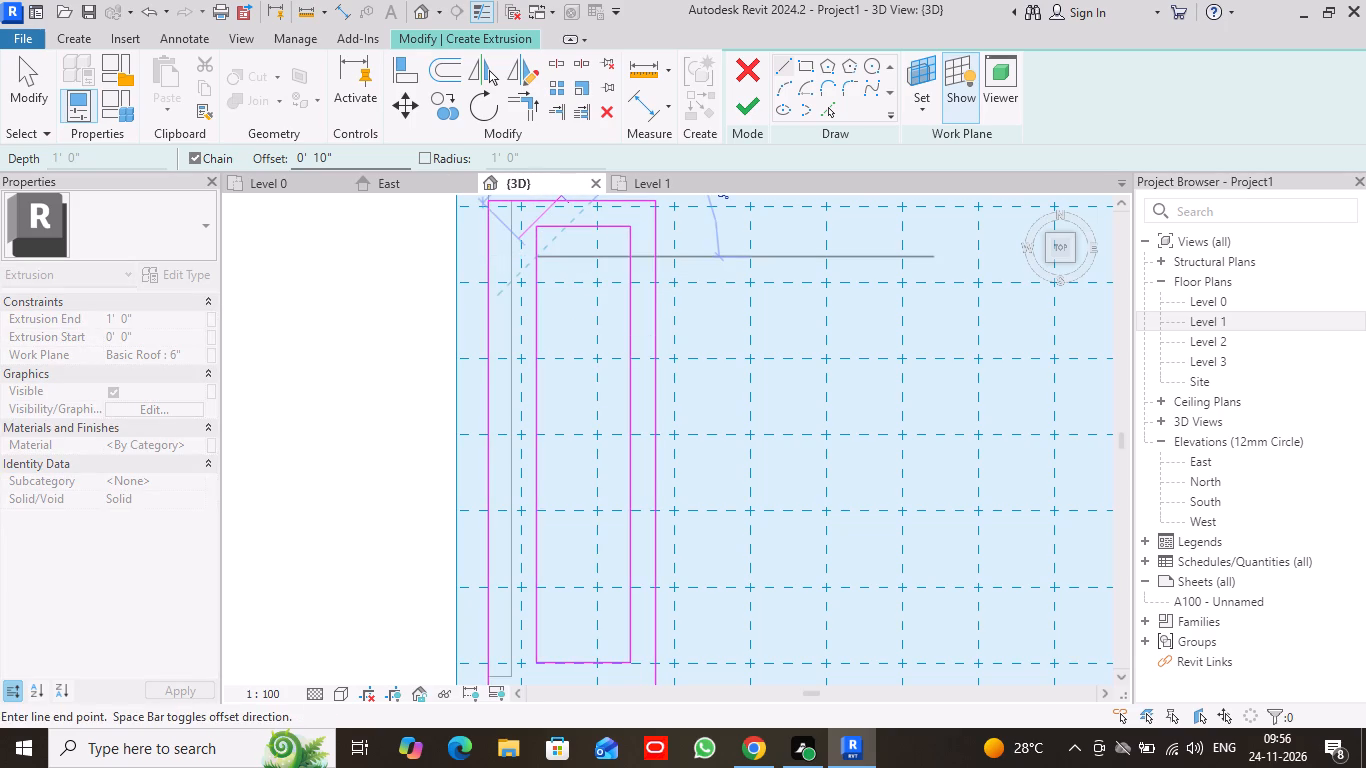
left_click_drag(345, 157, 265, 165)
key("0")
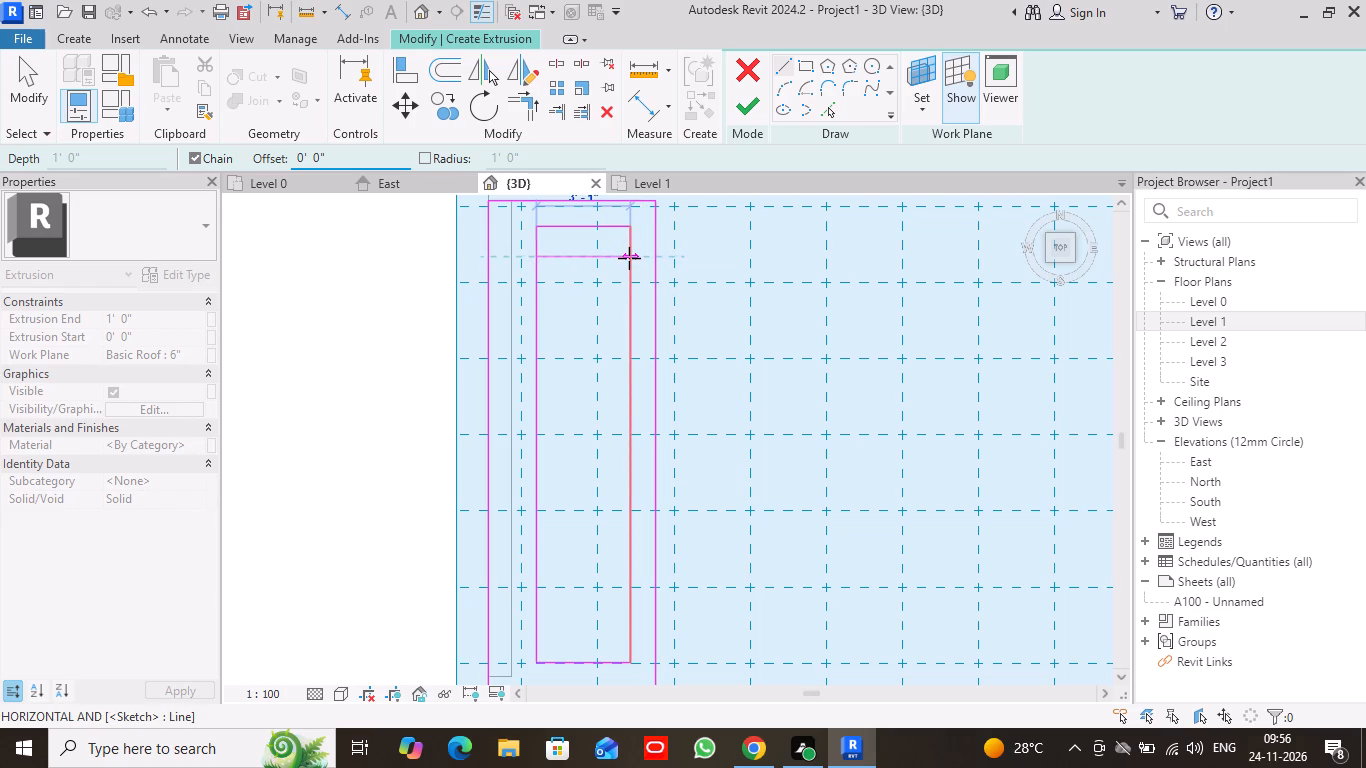
left_click(630, 257)
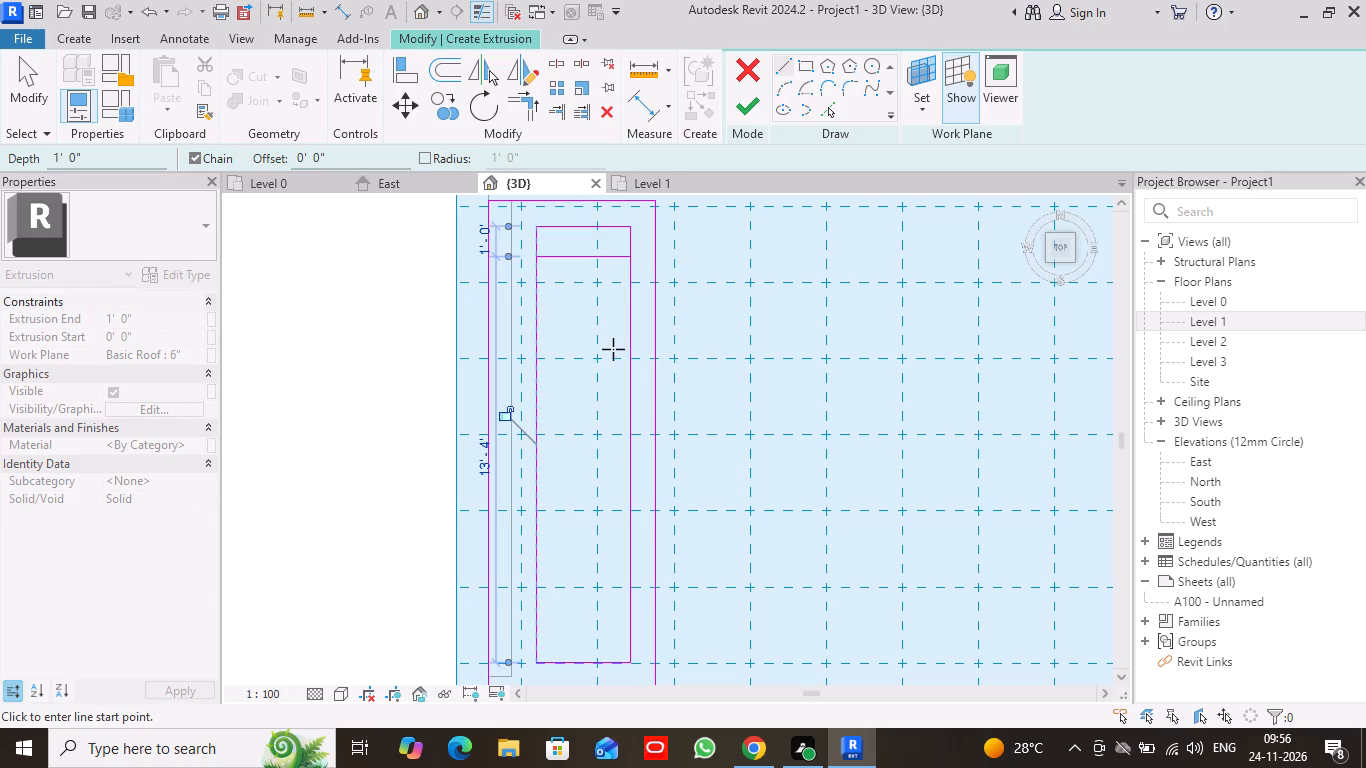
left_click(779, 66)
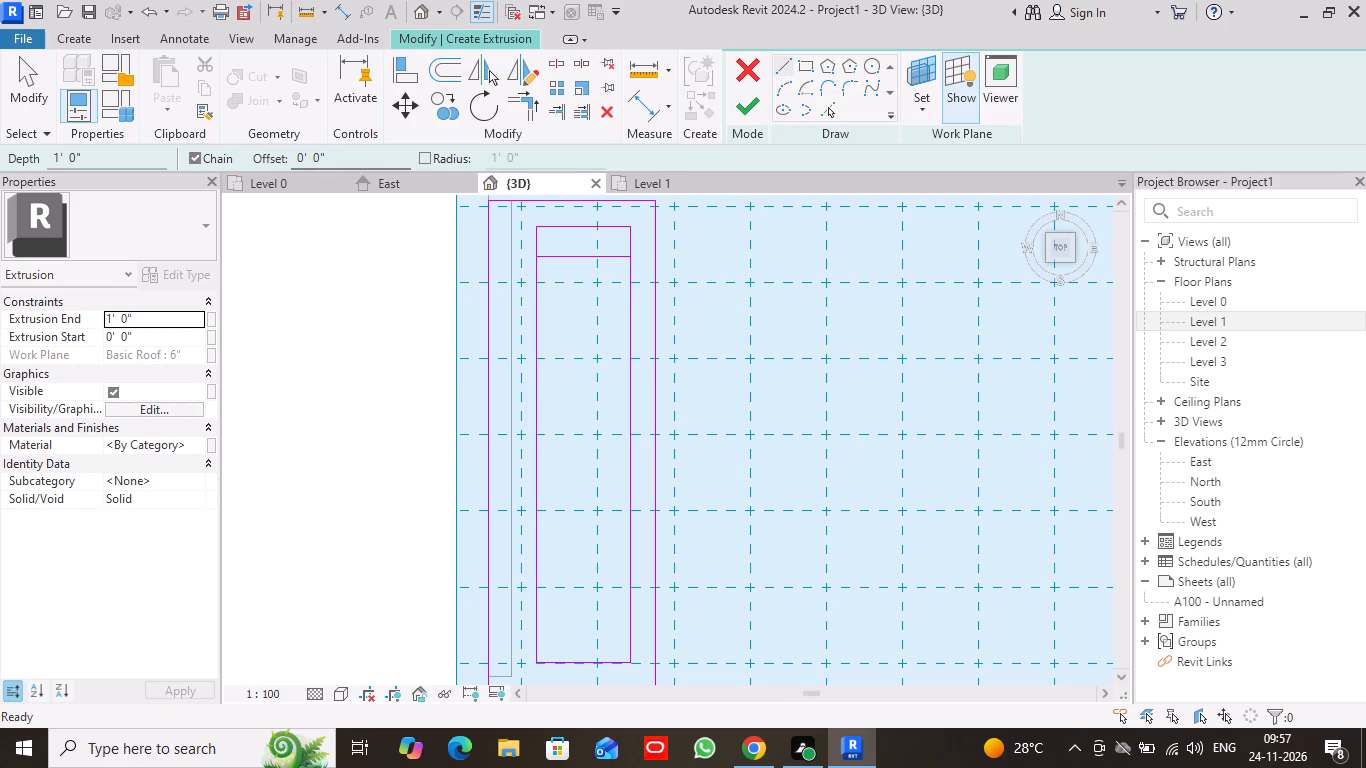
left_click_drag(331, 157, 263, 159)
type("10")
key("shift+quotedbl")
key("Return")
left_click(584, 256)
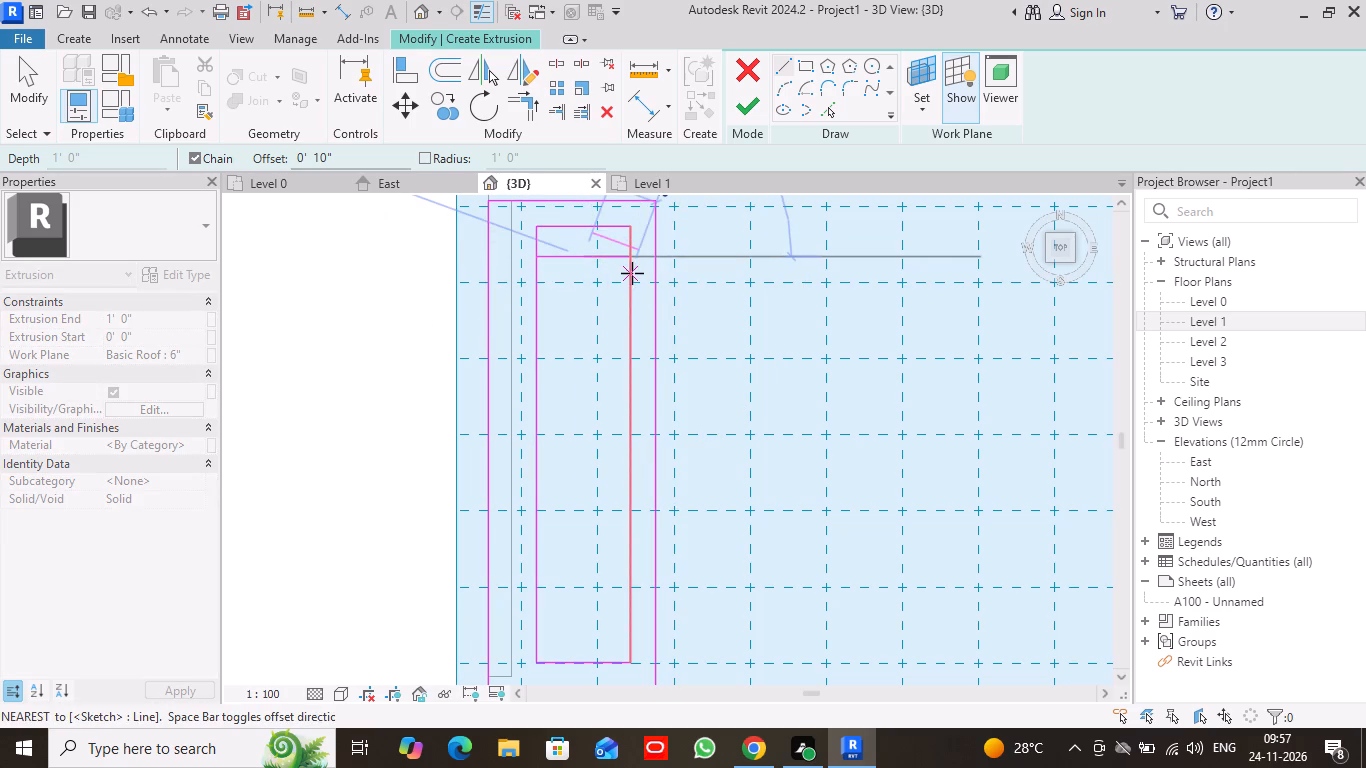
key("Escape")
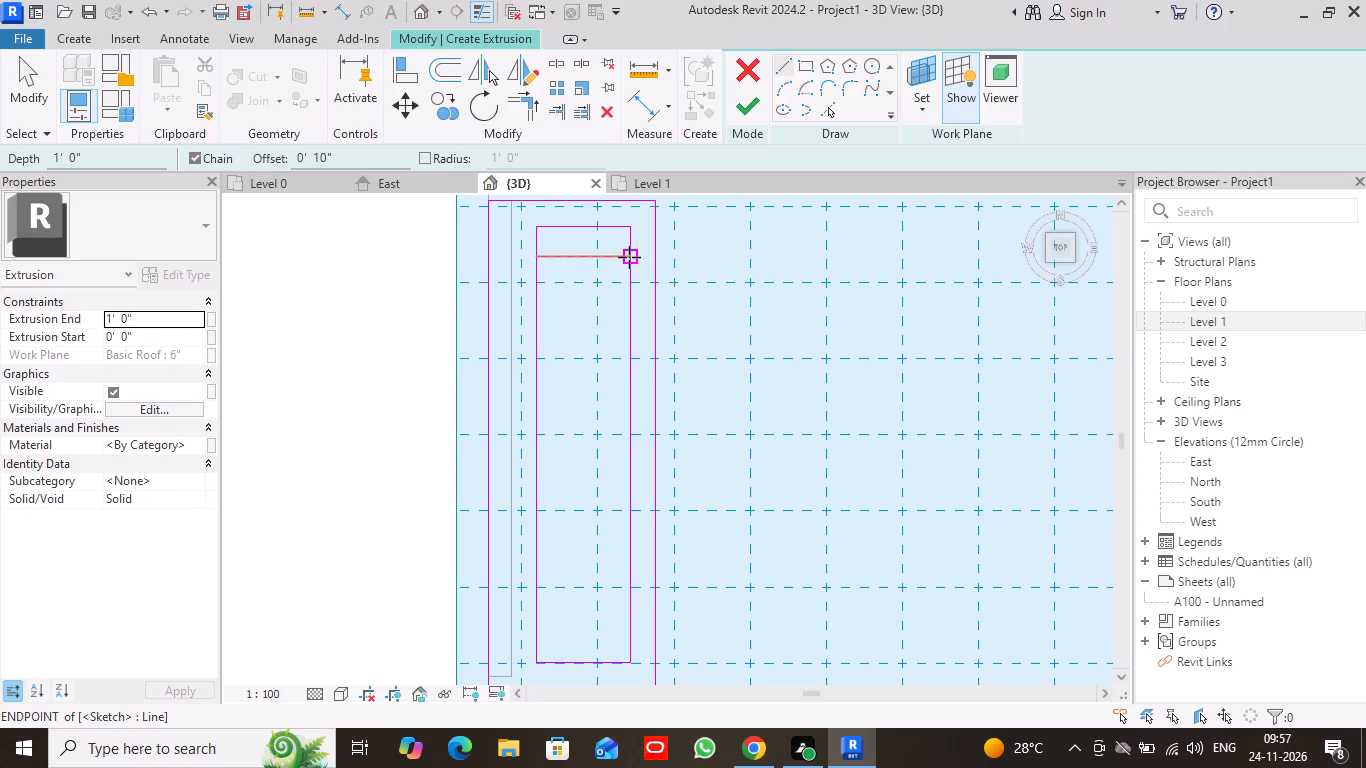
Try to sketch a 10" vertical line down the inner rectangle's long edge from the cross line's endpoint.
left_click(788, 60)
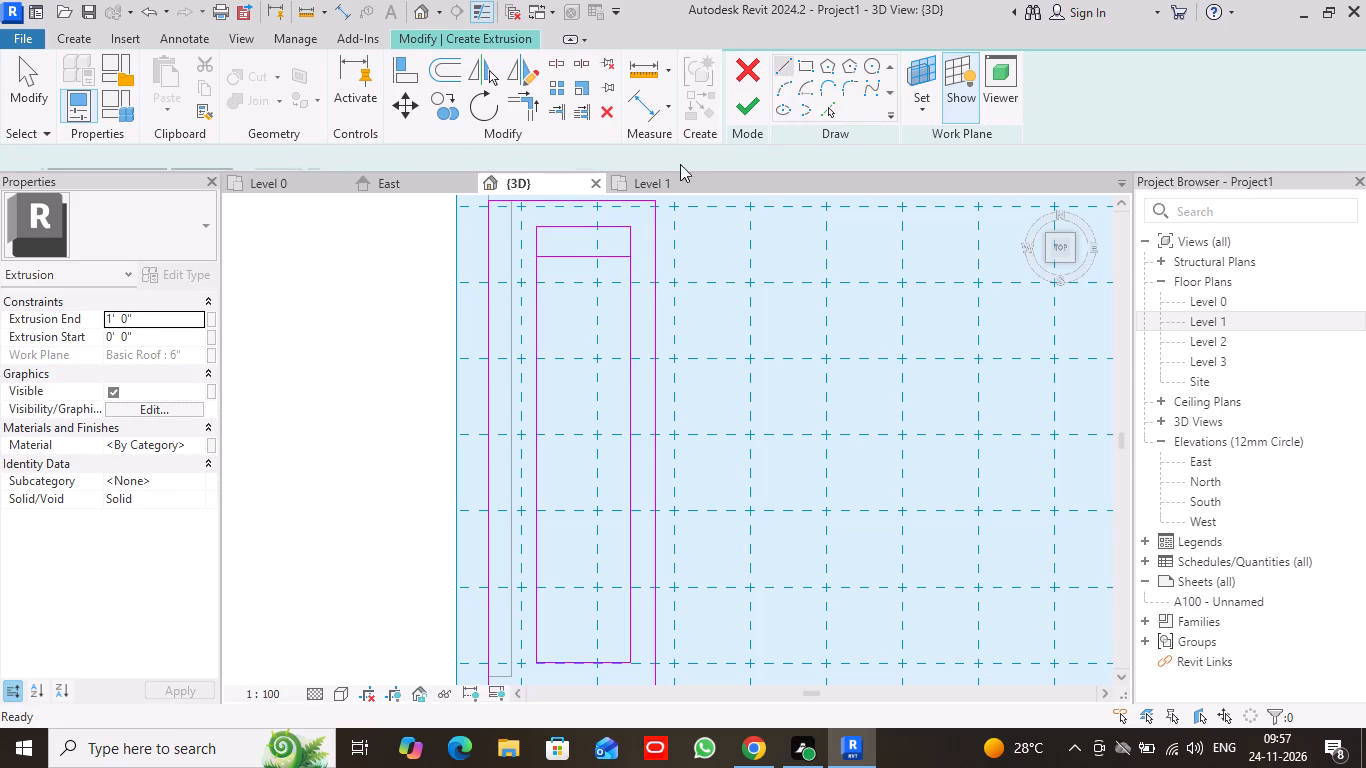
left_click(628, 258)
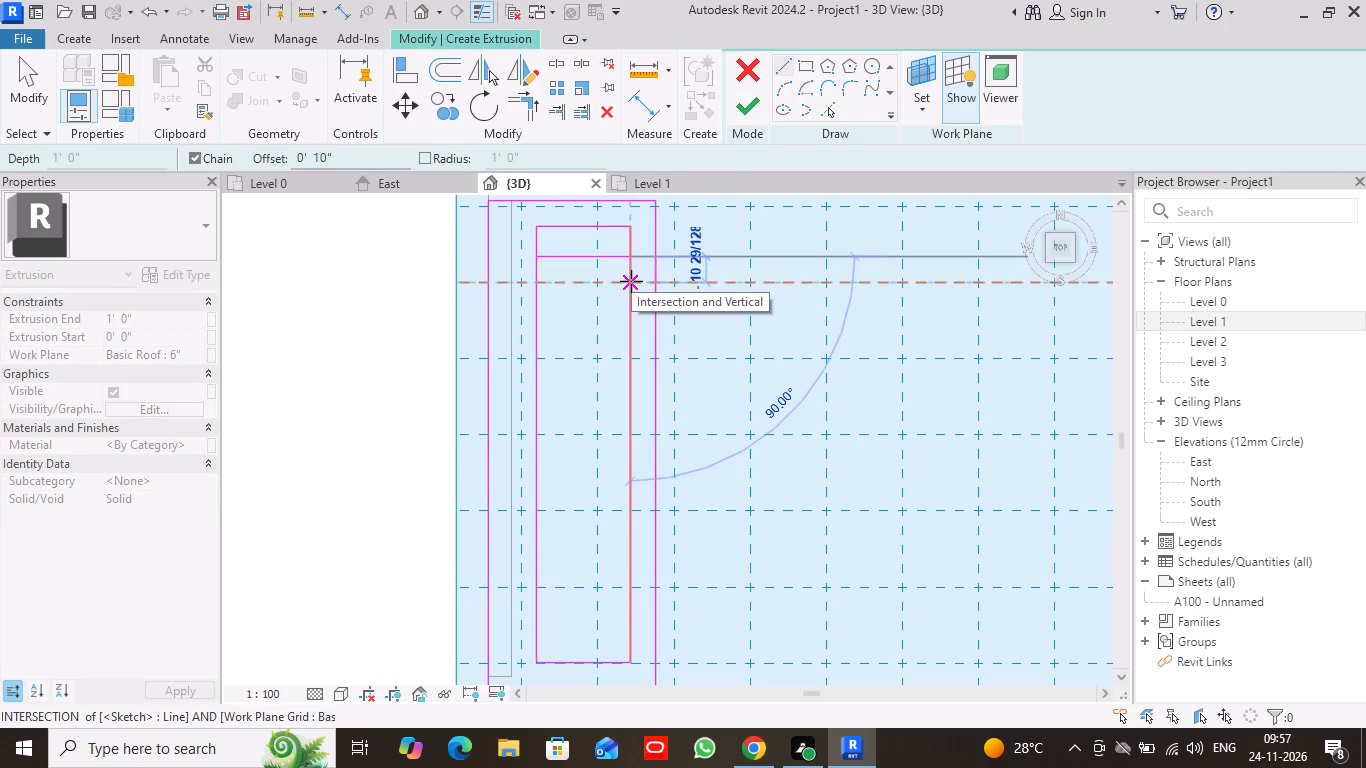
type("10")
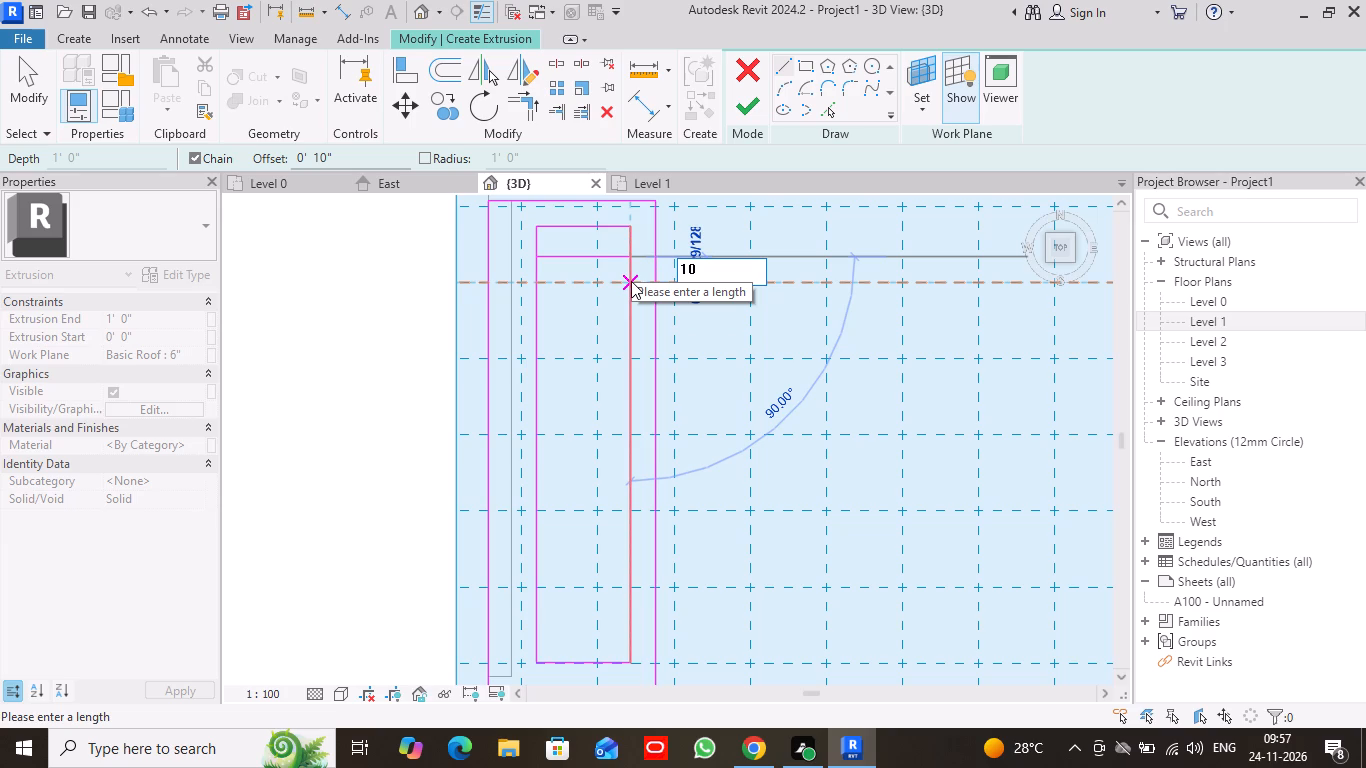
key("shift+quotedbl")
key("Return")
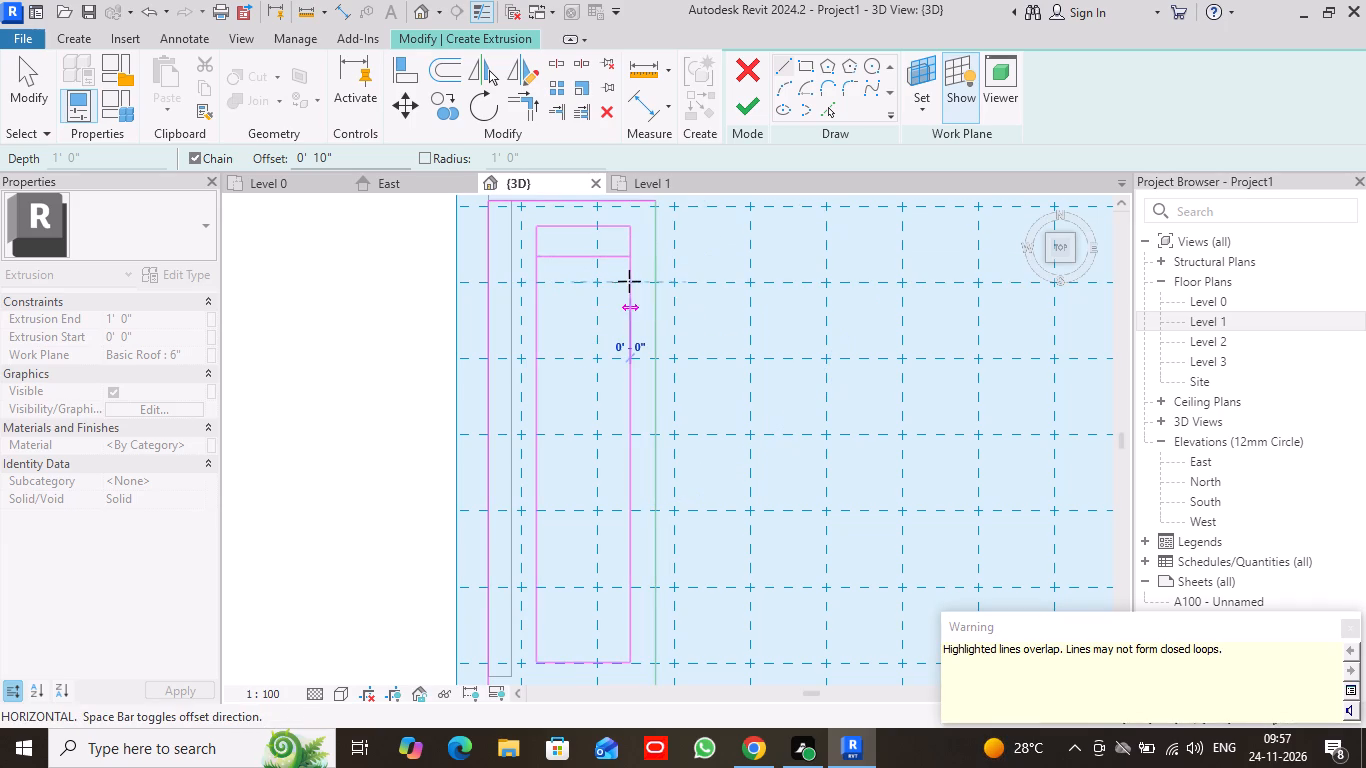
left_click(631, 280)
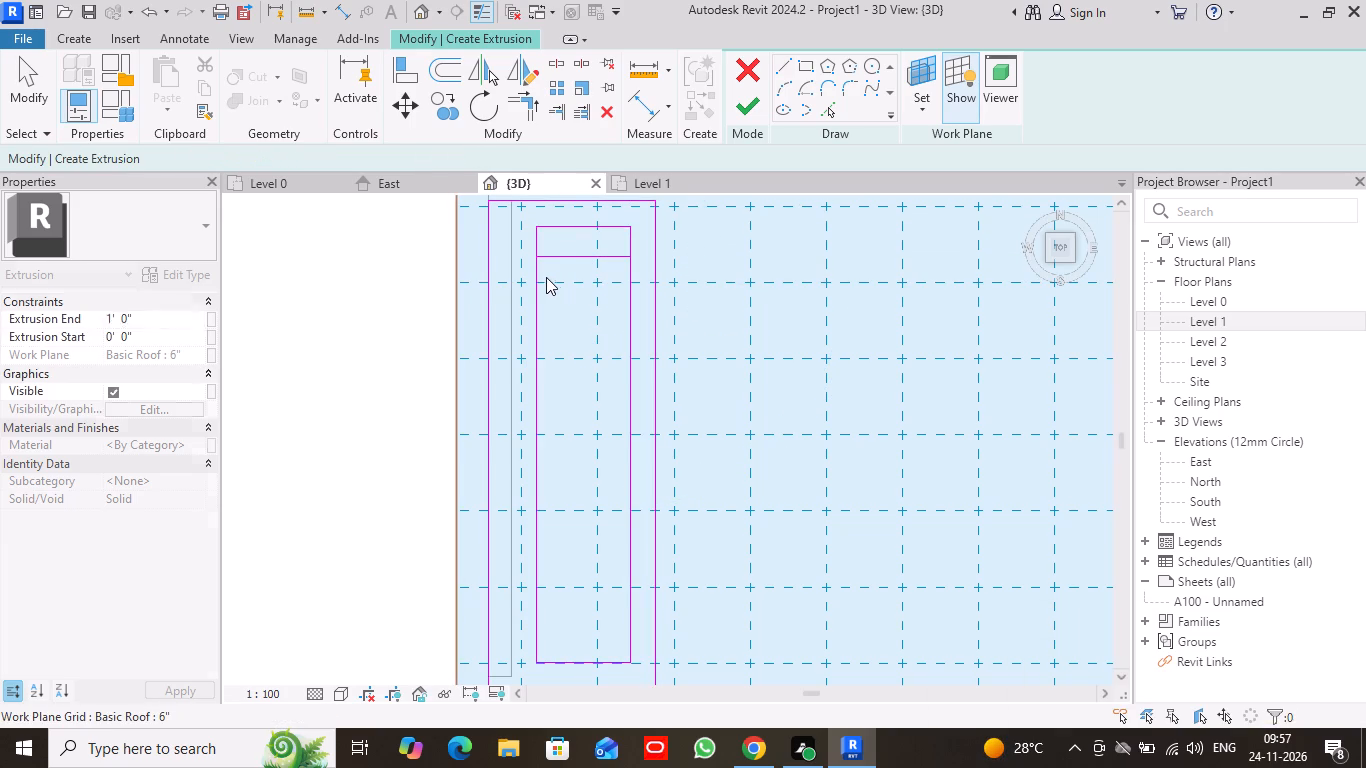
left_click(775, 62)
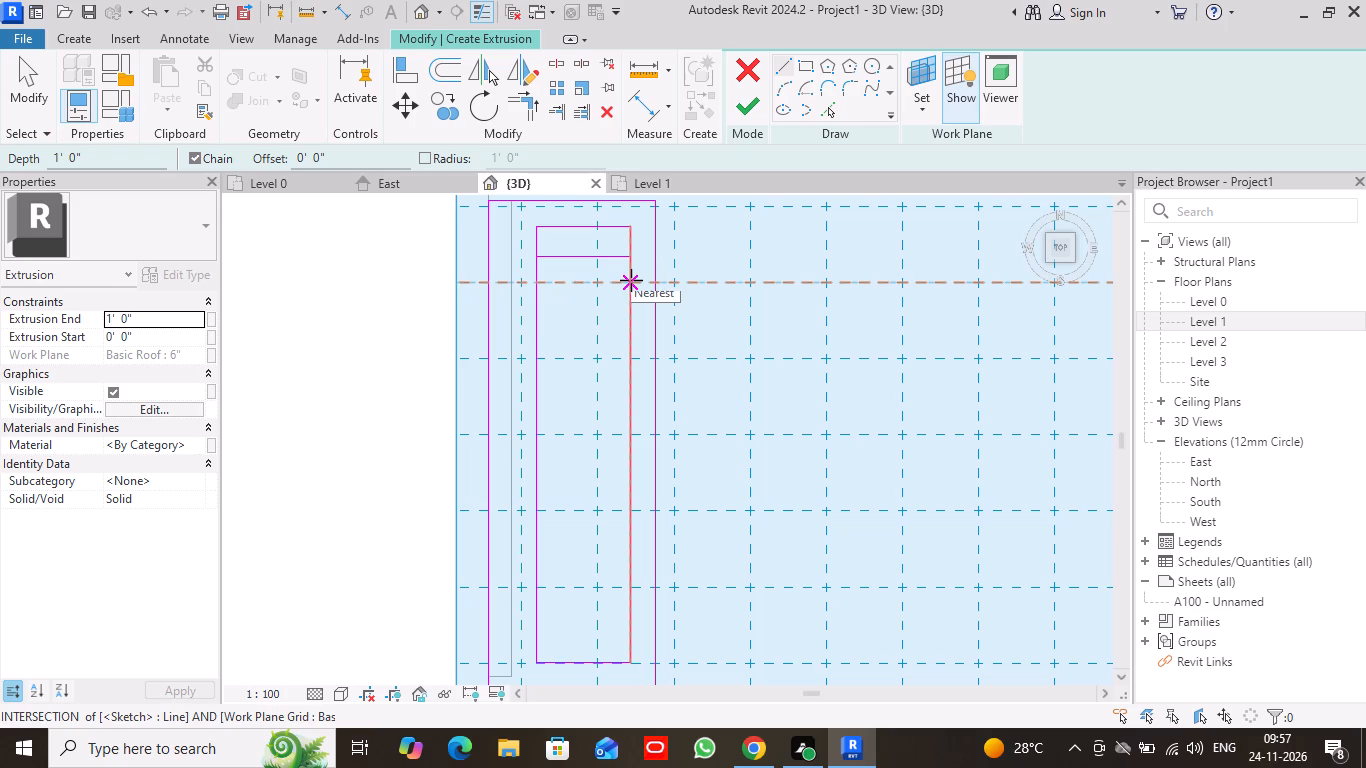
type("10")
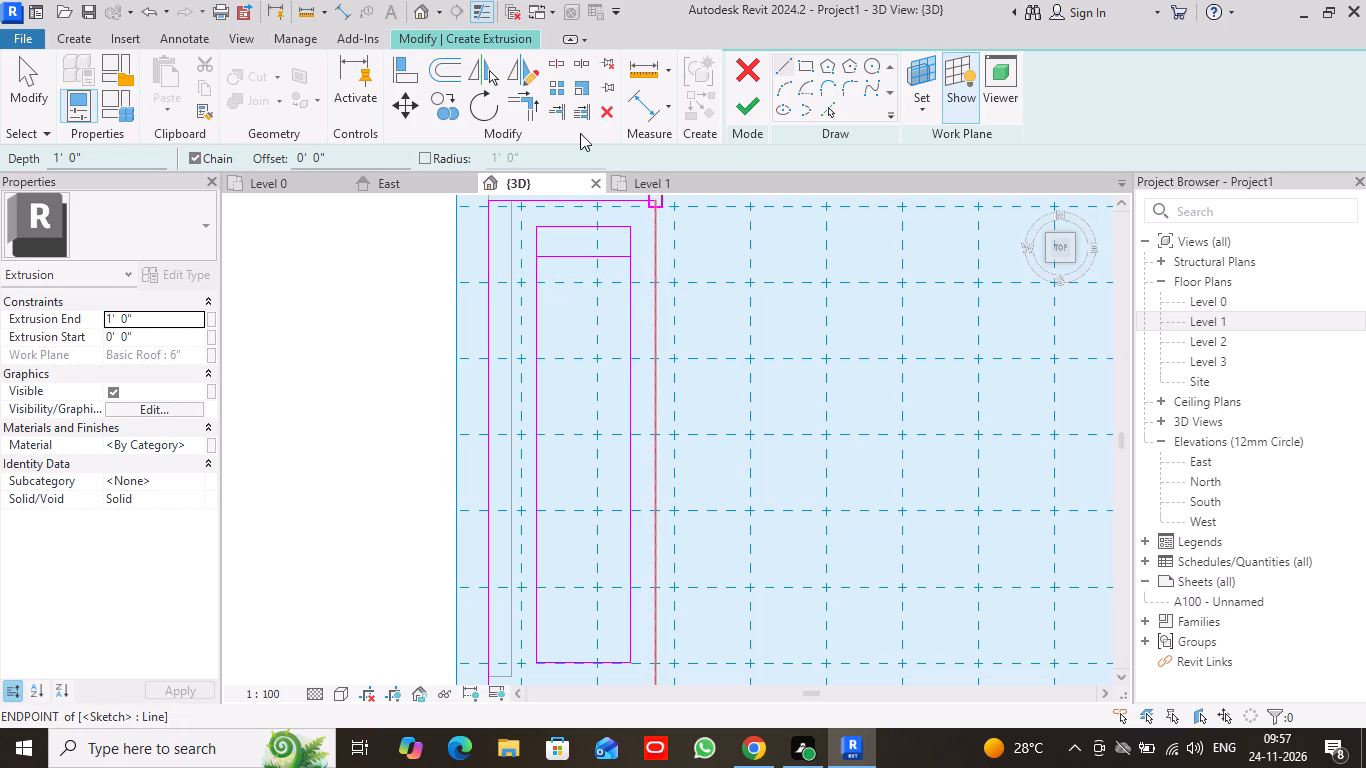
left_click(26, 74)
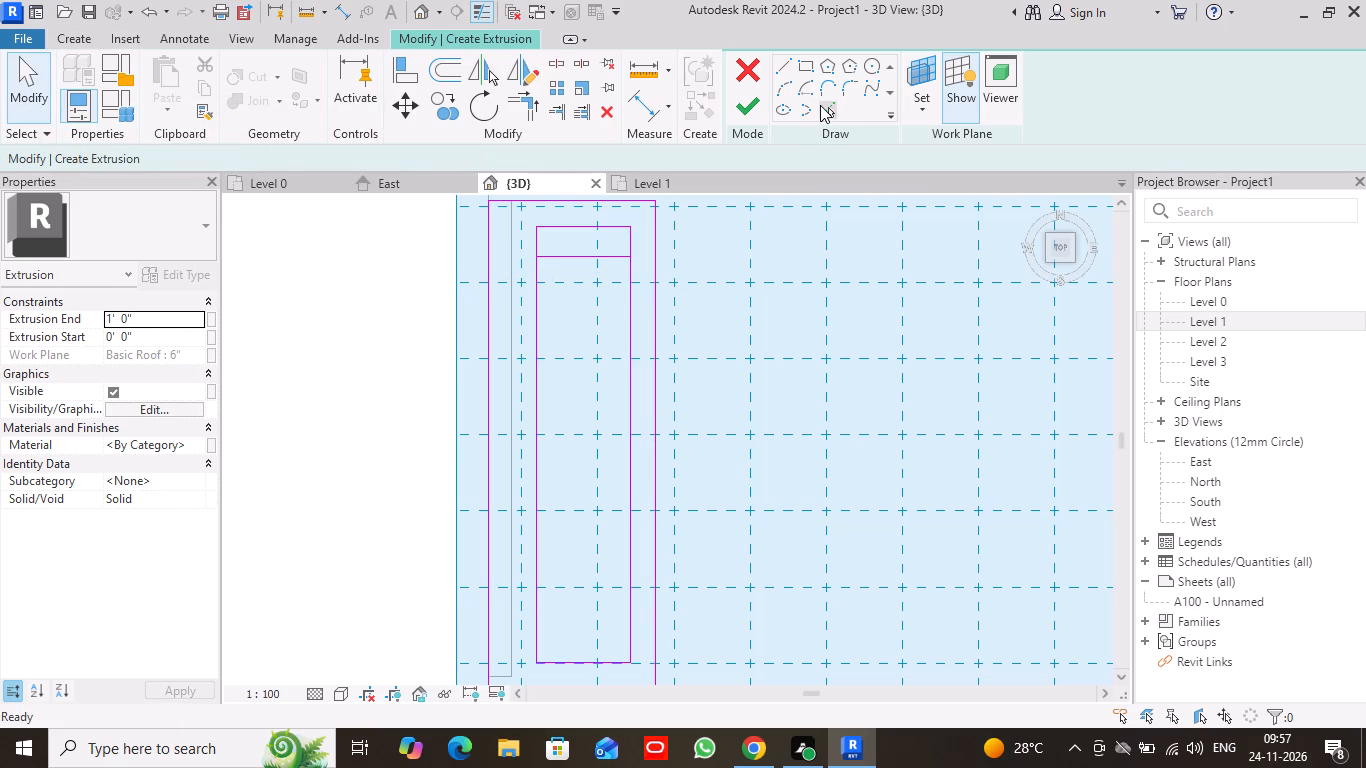
Use Pick Lines with a 10" offset to add fifteen successive parallel lines below the cross line, down the inner rectangle.
left_click(826, 105)
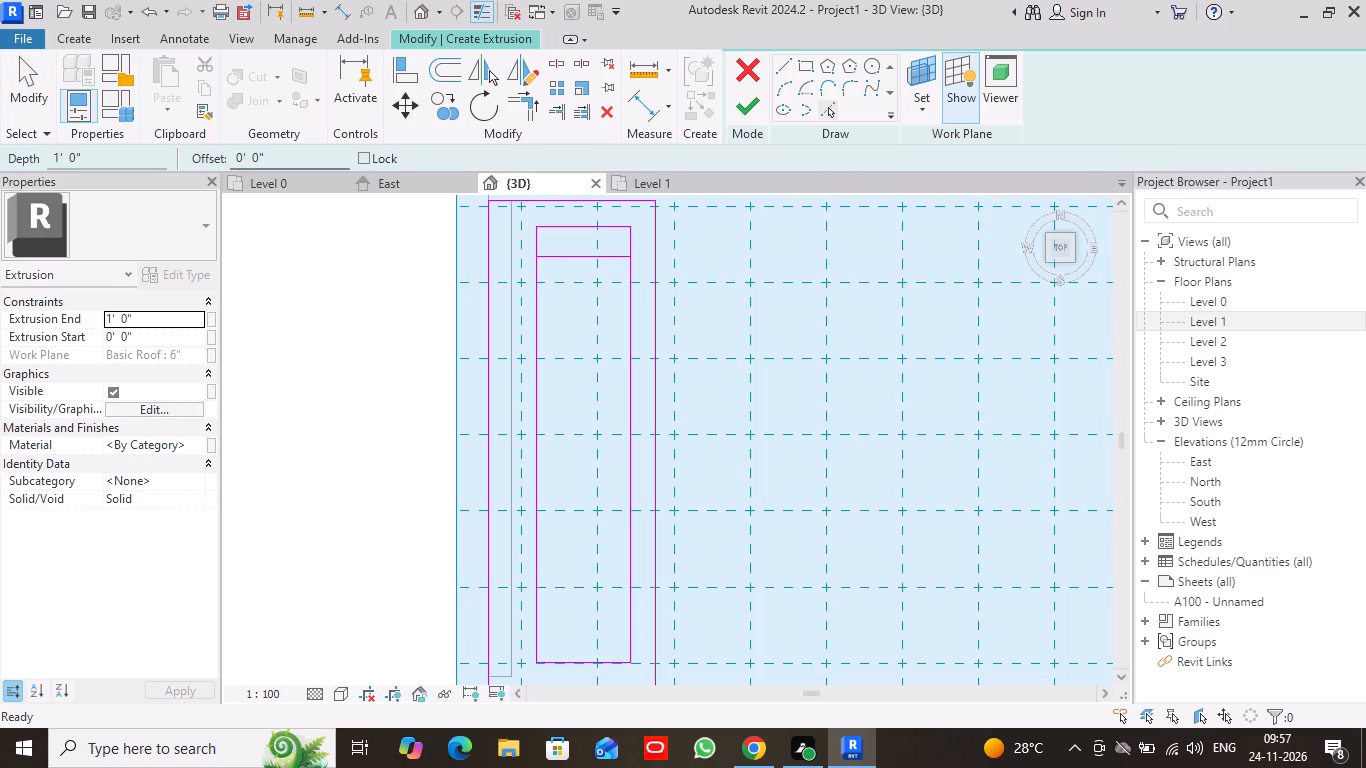
left_click_drag(266, 152, 223, 154)
type("10")
key("shift+quotedbl")
key("Return")
left_click(581, 261)
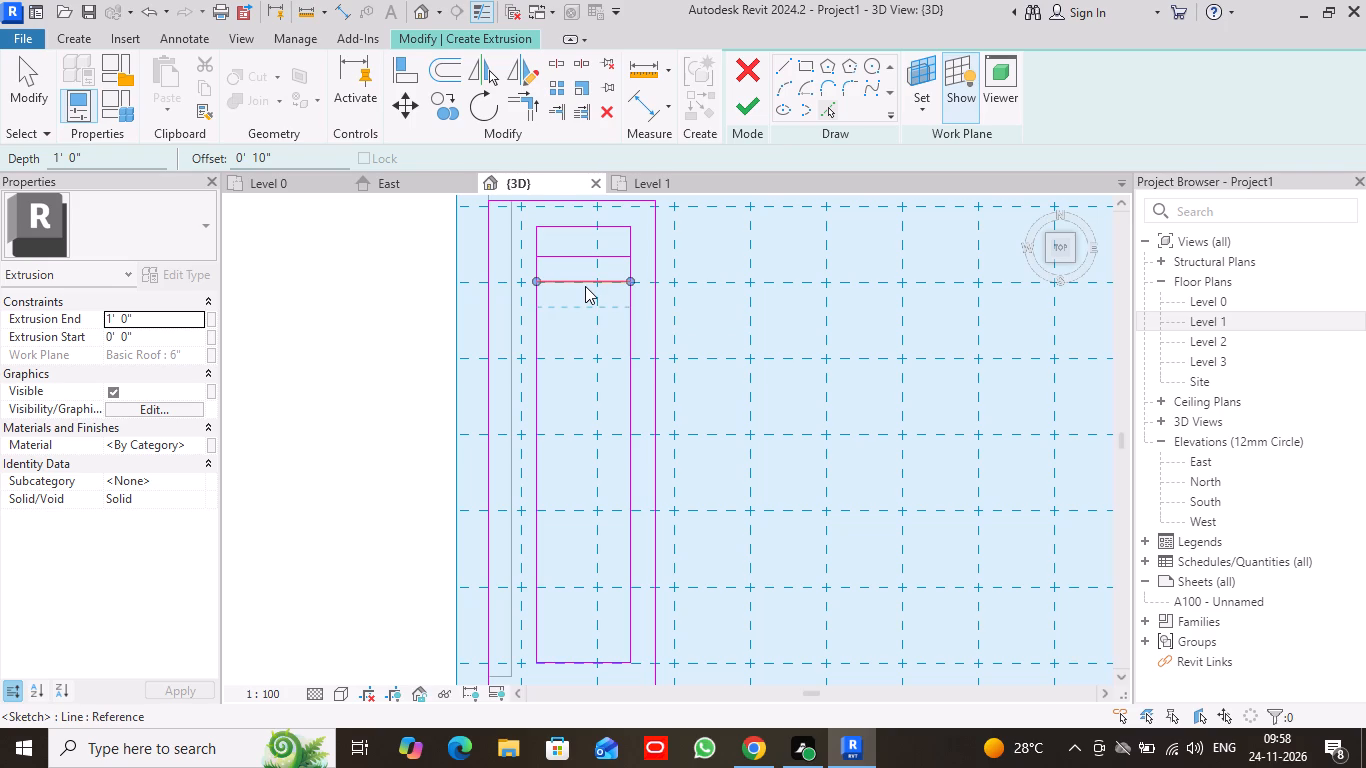
left_click(585, 286)
left_click(582, 311)
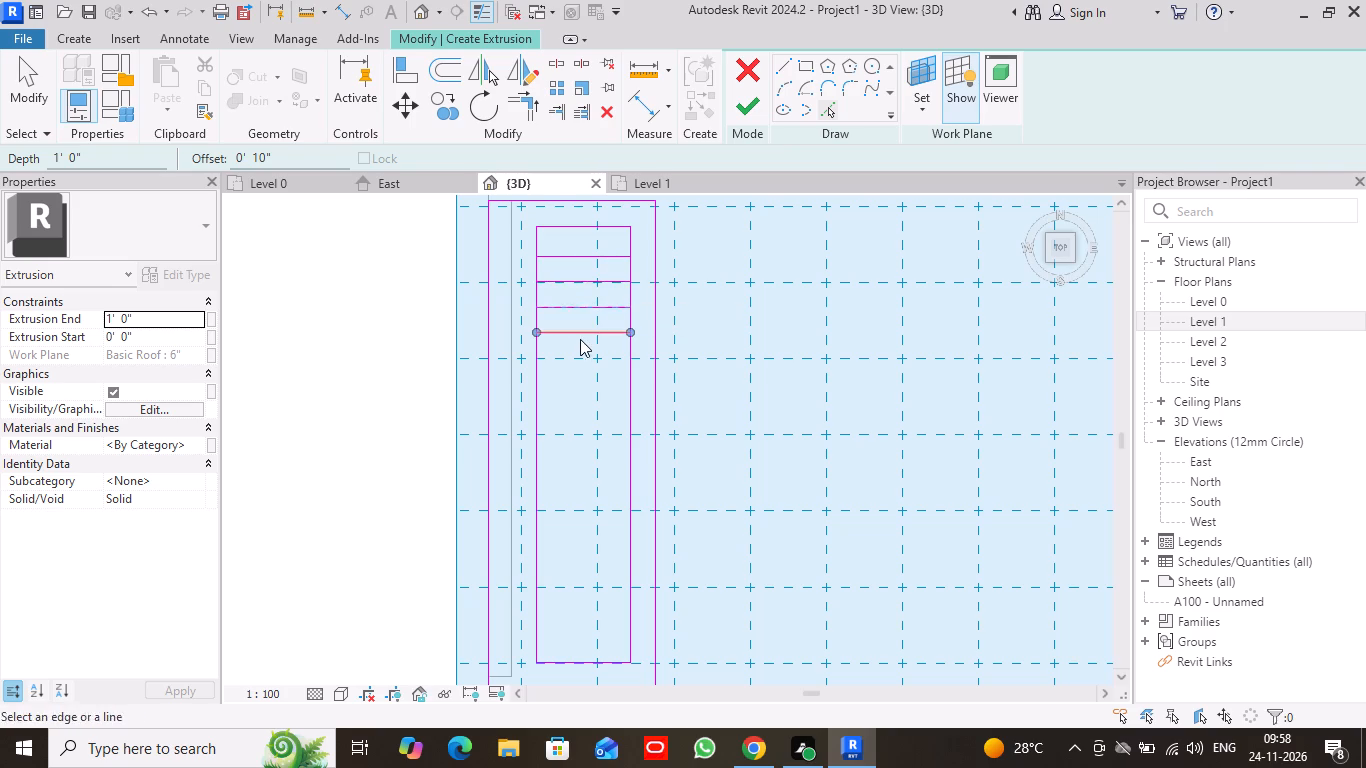
left_click(577, 338)
left_click(581, 363)
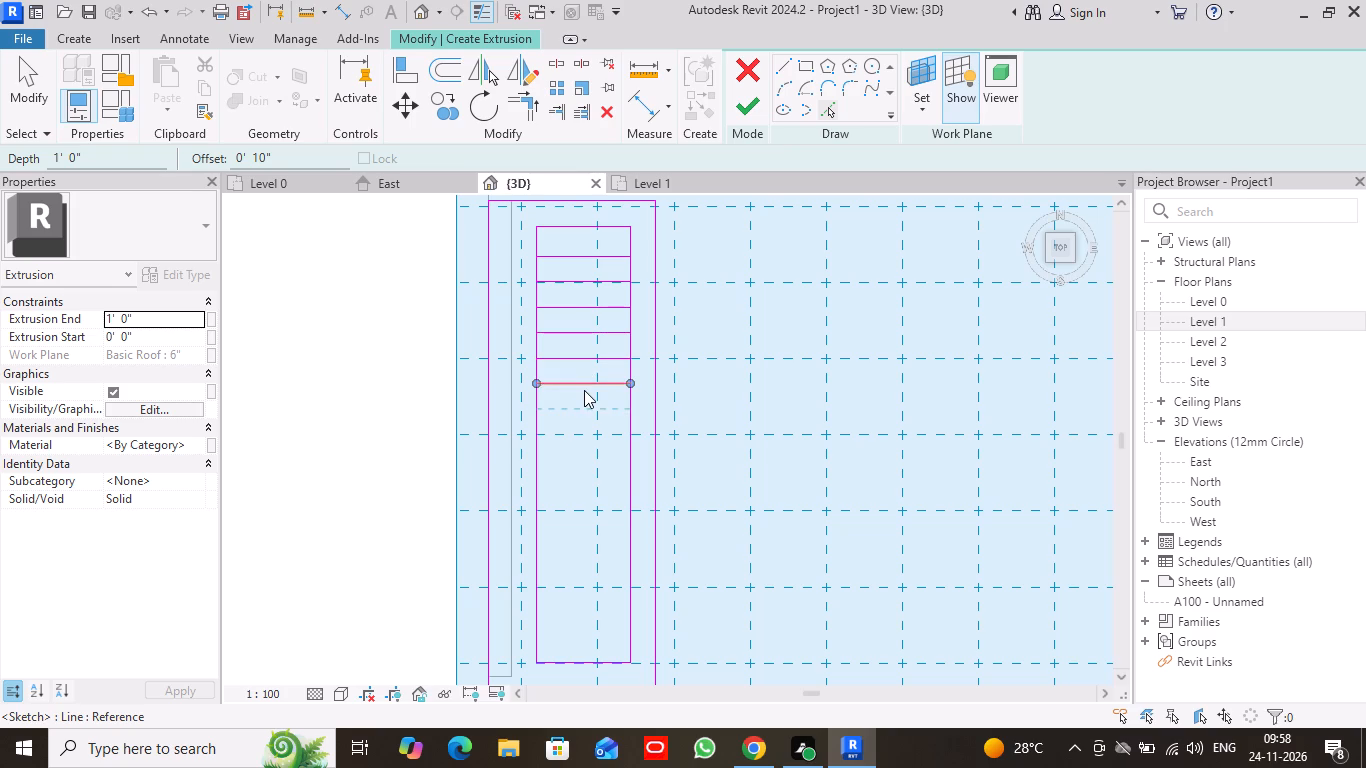
left_click(584, 390)
left_click(583, 411)
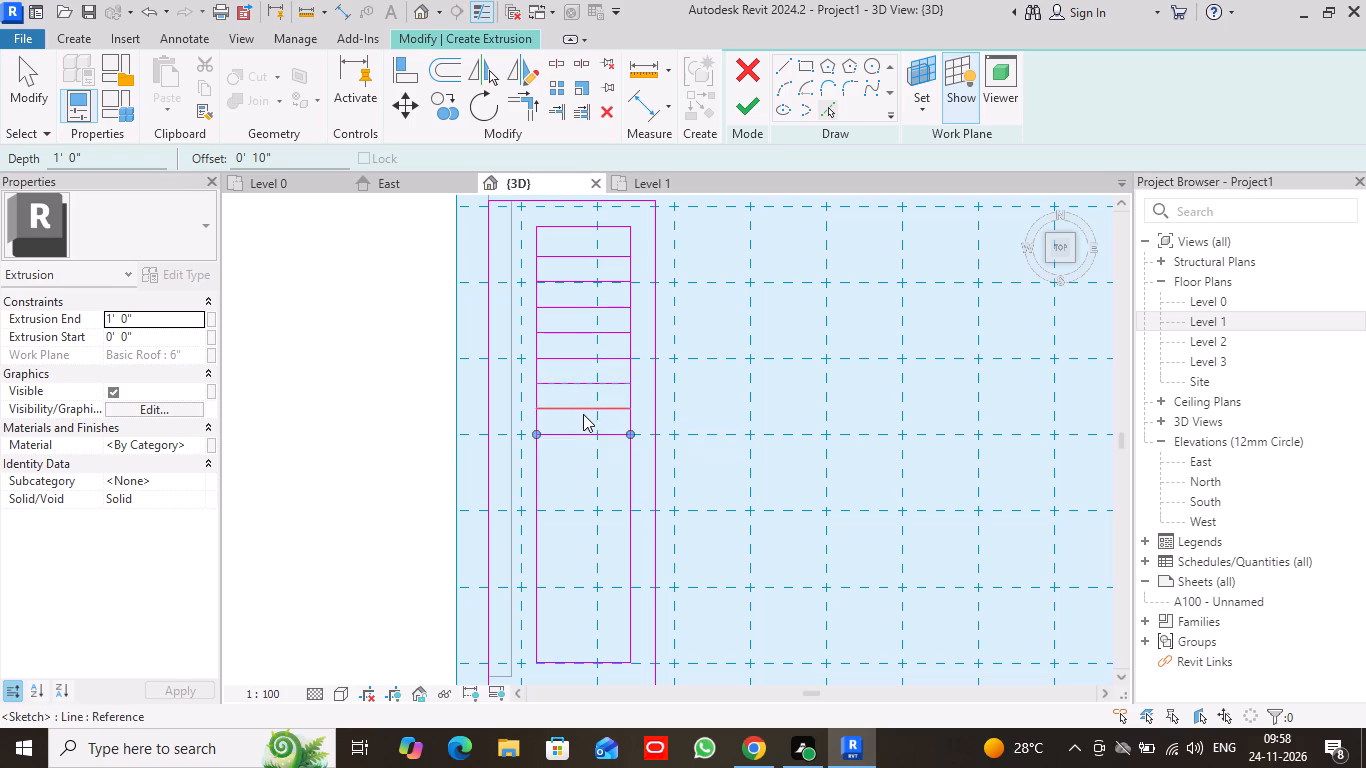
left_click(583, 441)
left_click(585, 463)
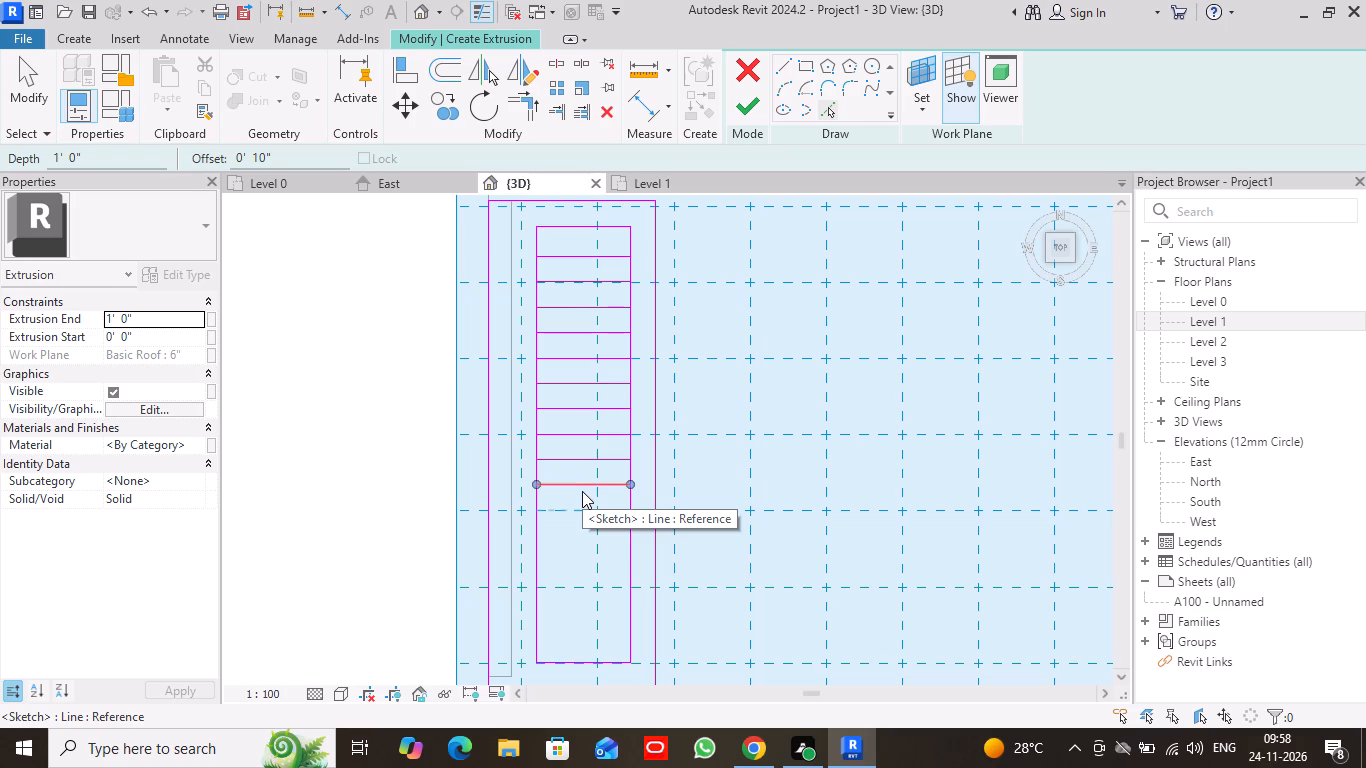
left_click(582, 487)
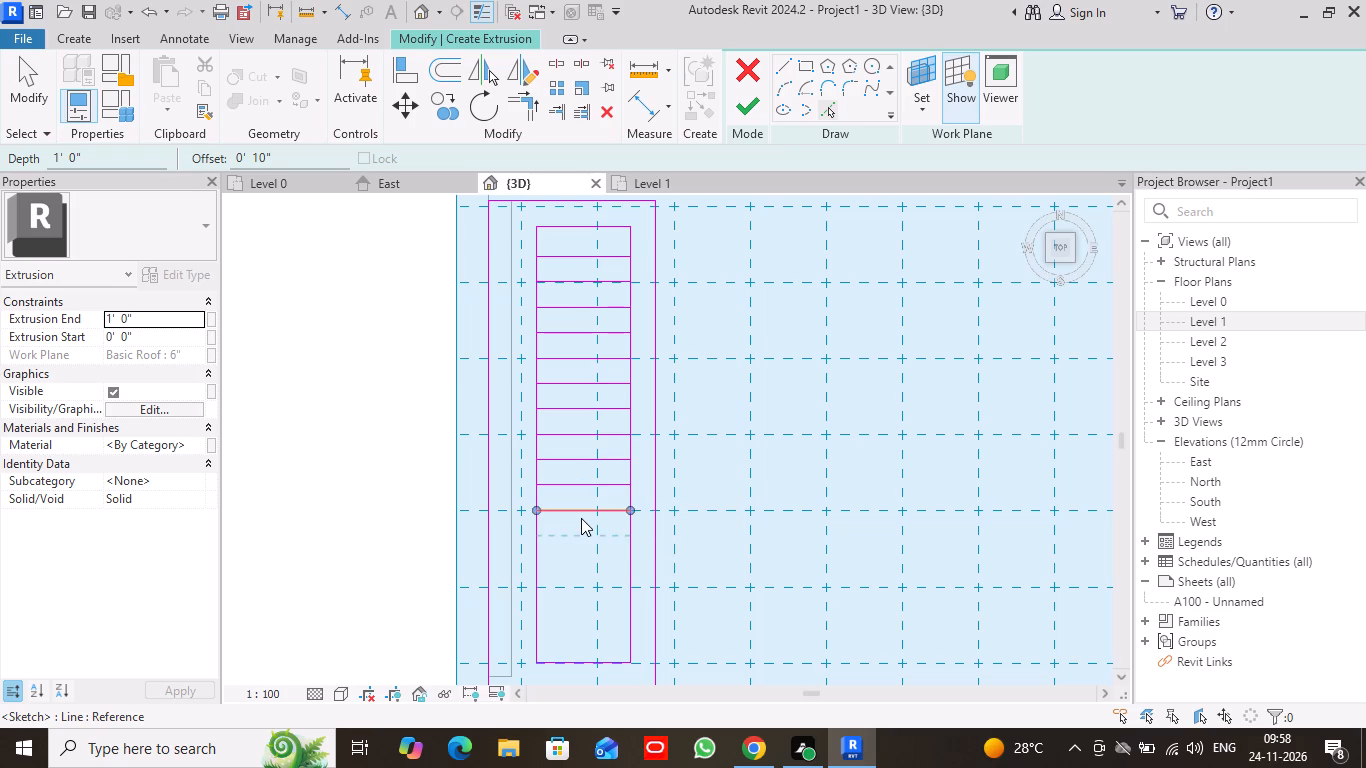
left_click(581, 518)
left_click(579, 541)
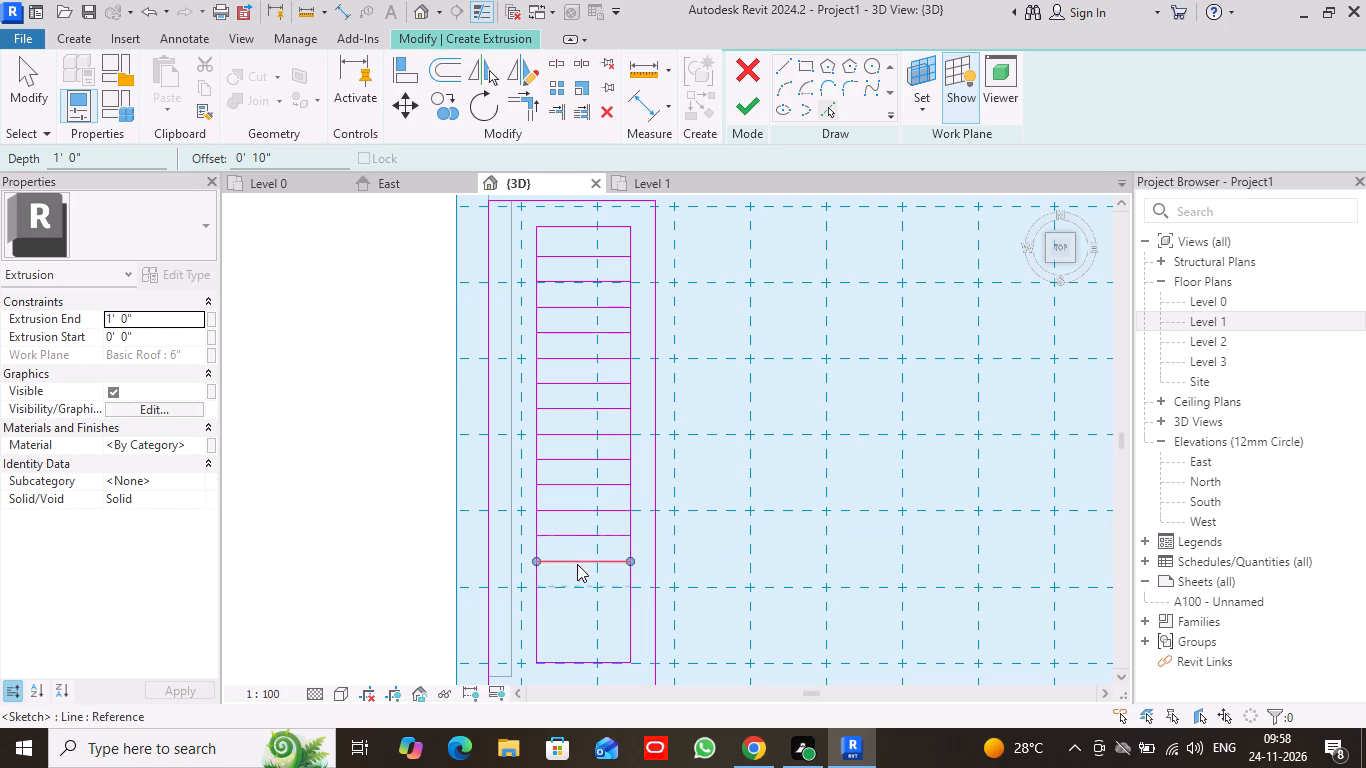
left_click(577, 564)
left_click(577, 591)
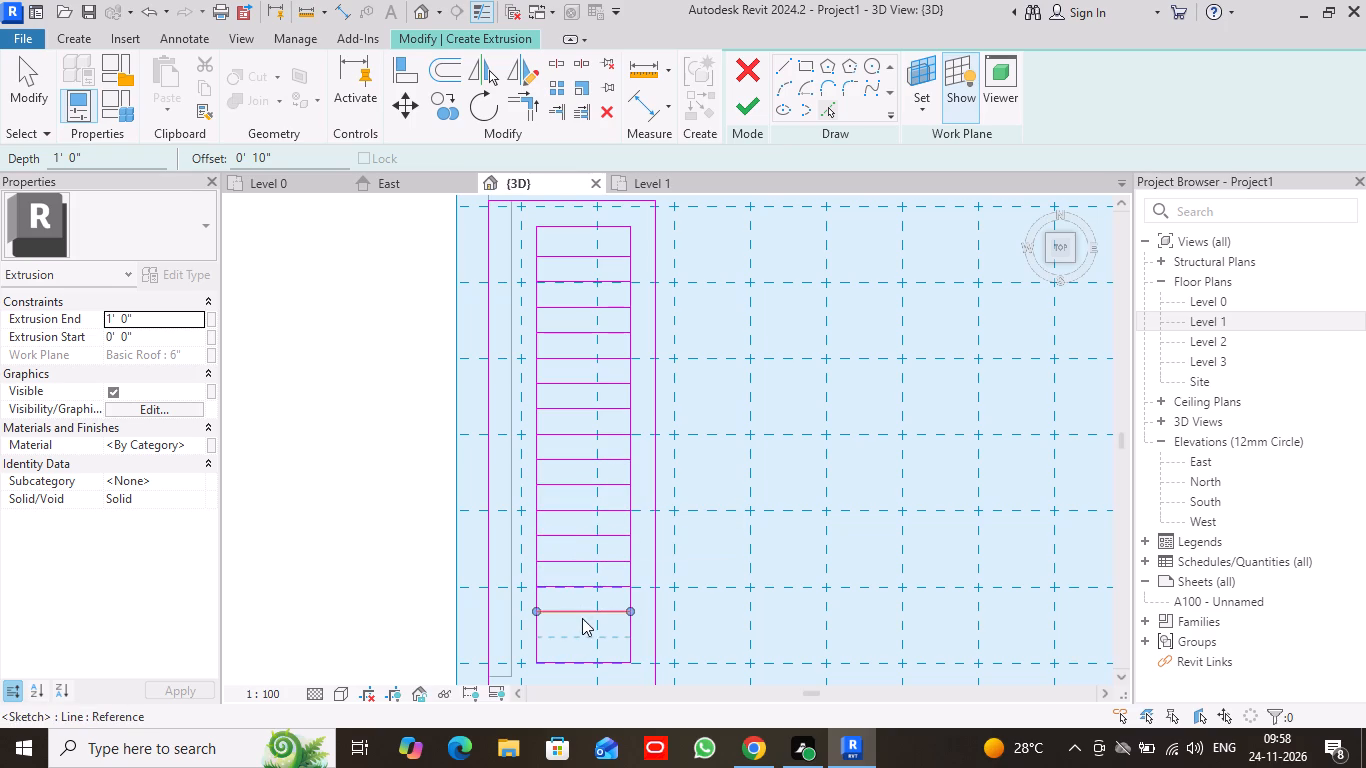
left_click(582, 618)
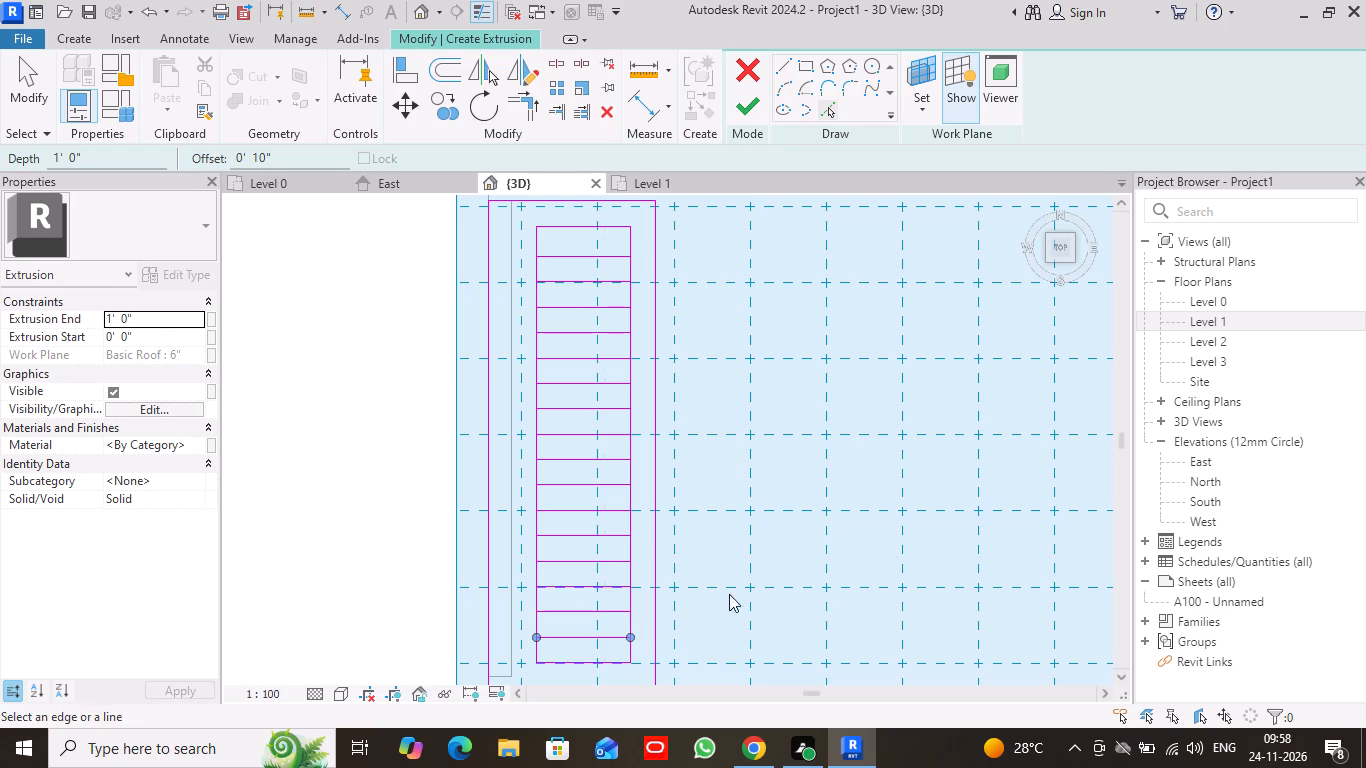
Split the inner rectangle's right long edge at eight points, one in every second gap, starting just below the first cross line.
left_click(28, 73)
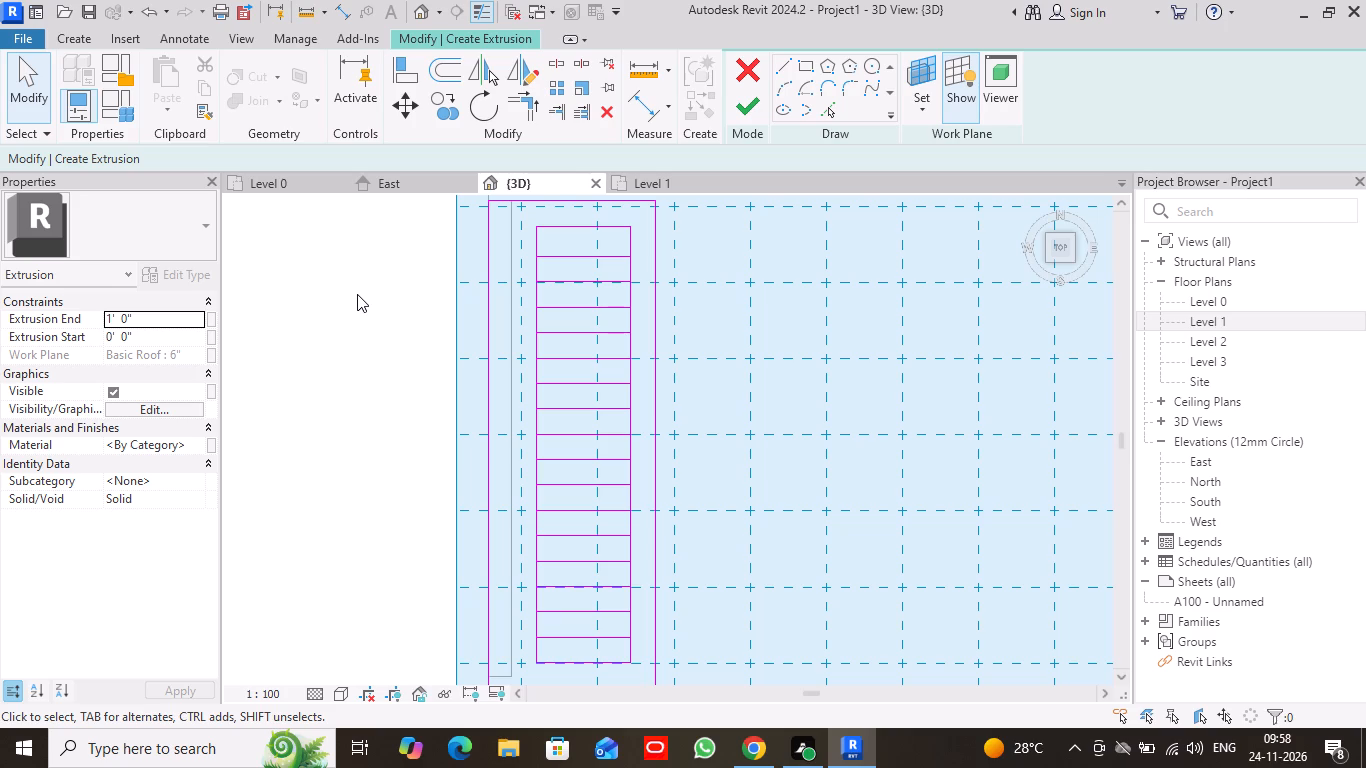
scroll(392, 336, "down", 1)
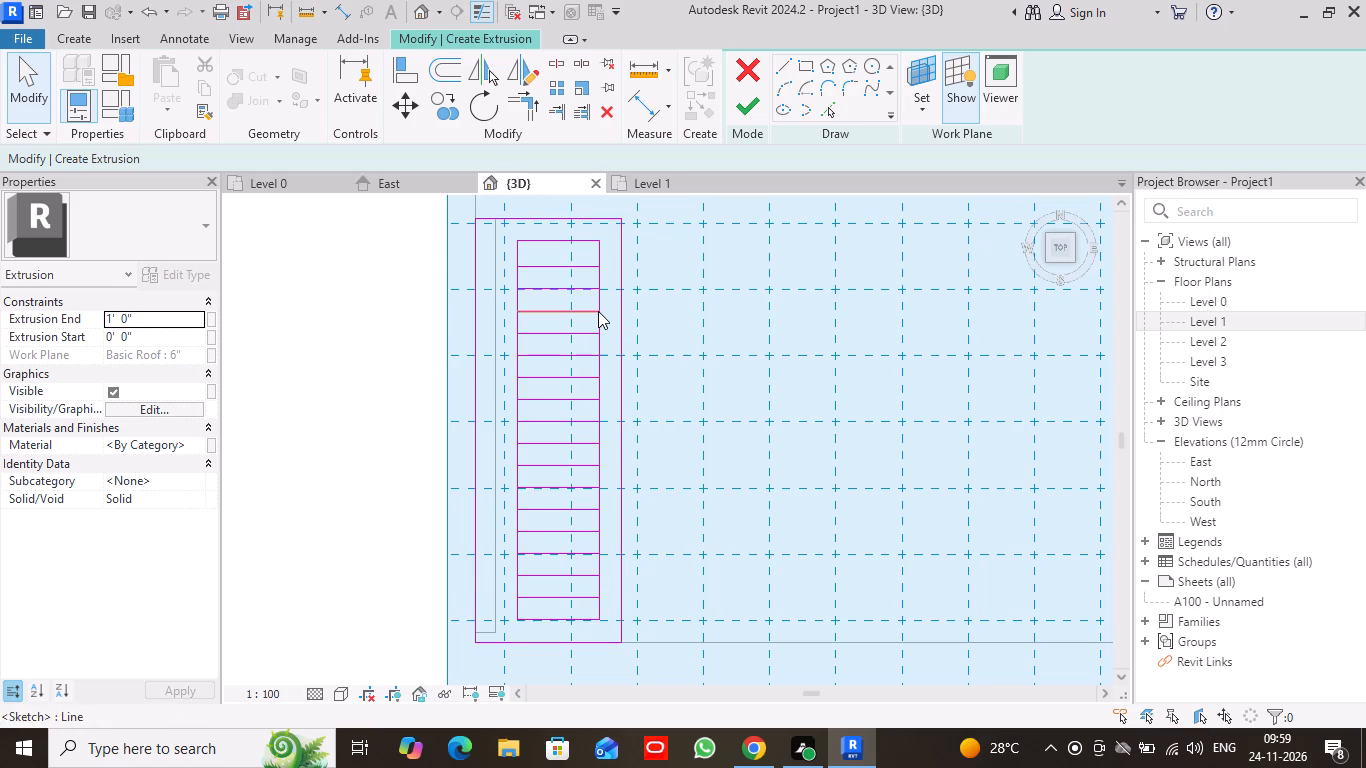
scroll(597, 281, "up", 3)
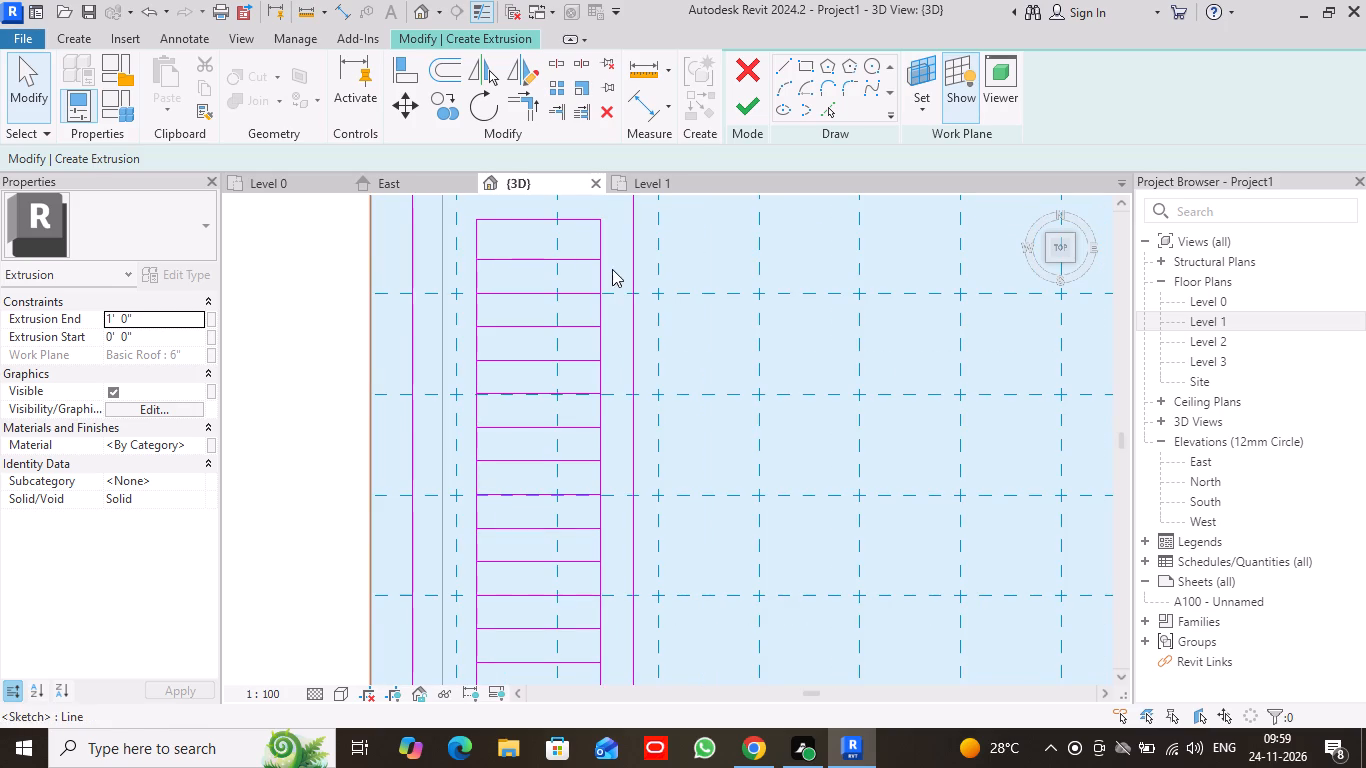
left_click(556, 64)
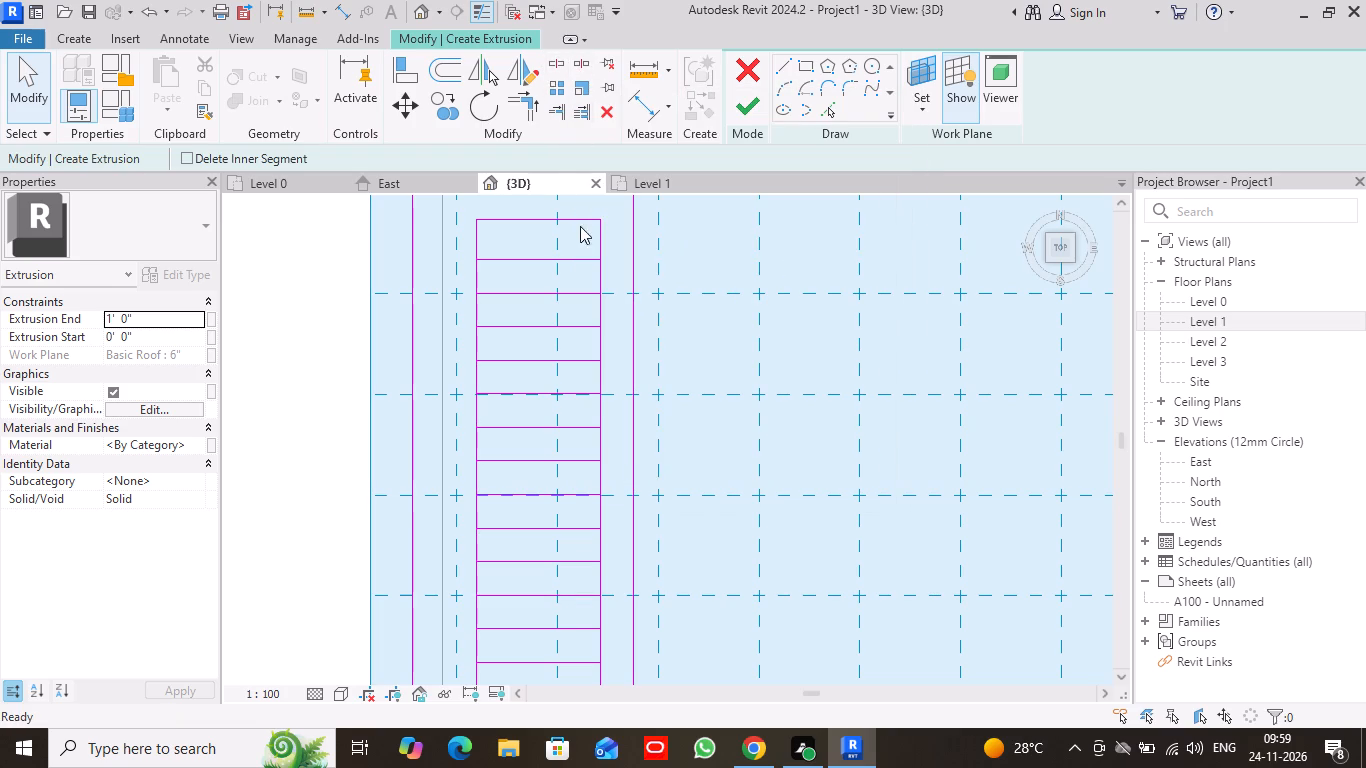
scroll(593, 274, "up", 3)
middle_click_drag(622, 274, 623, 315)
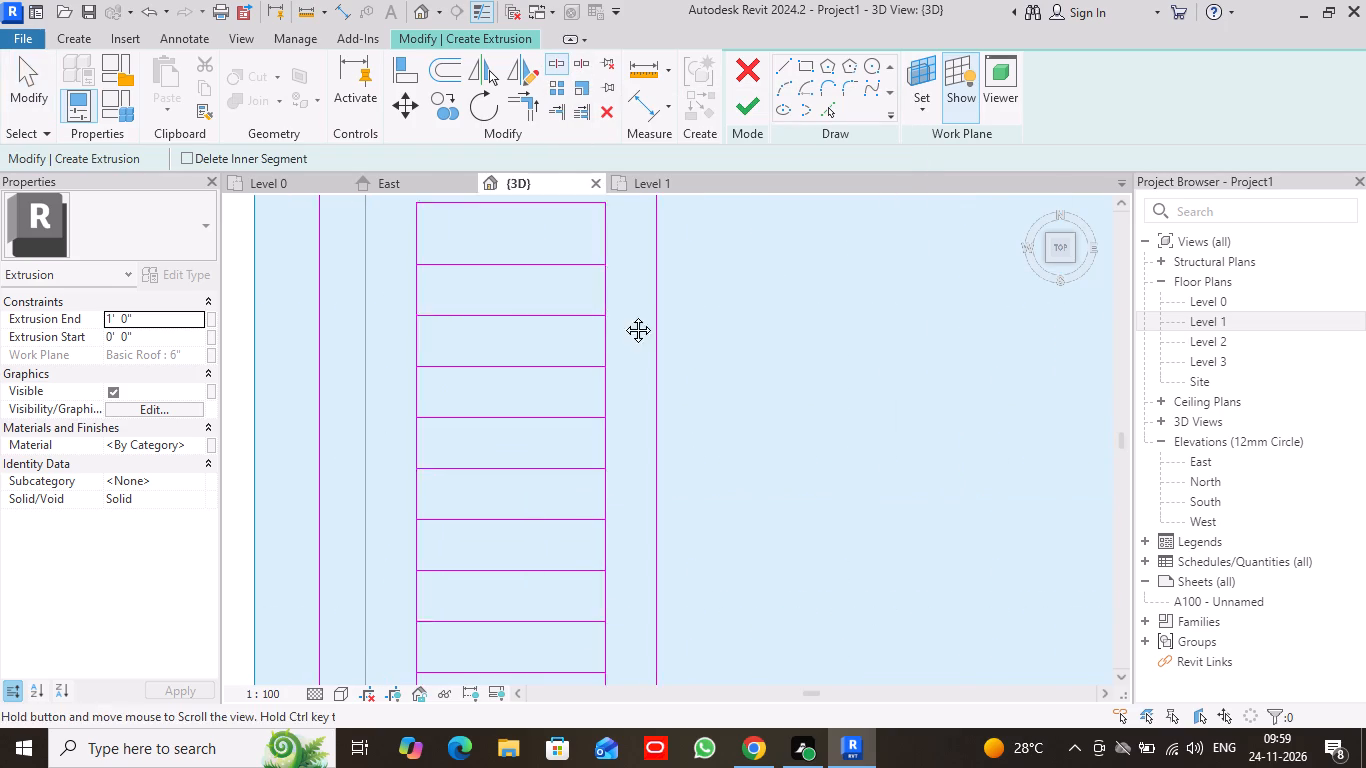
middle_click_drag(623, 315, 618, 337)
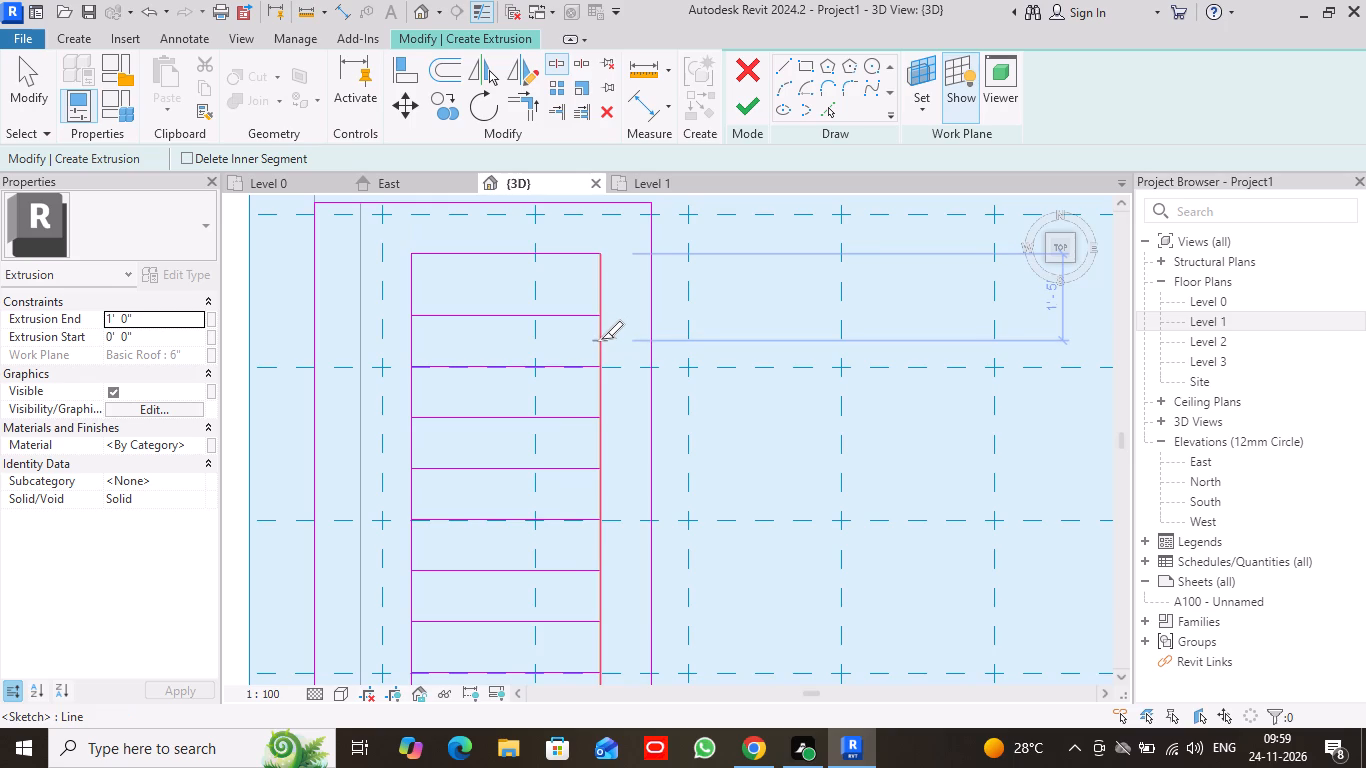
left_click(601, 339)
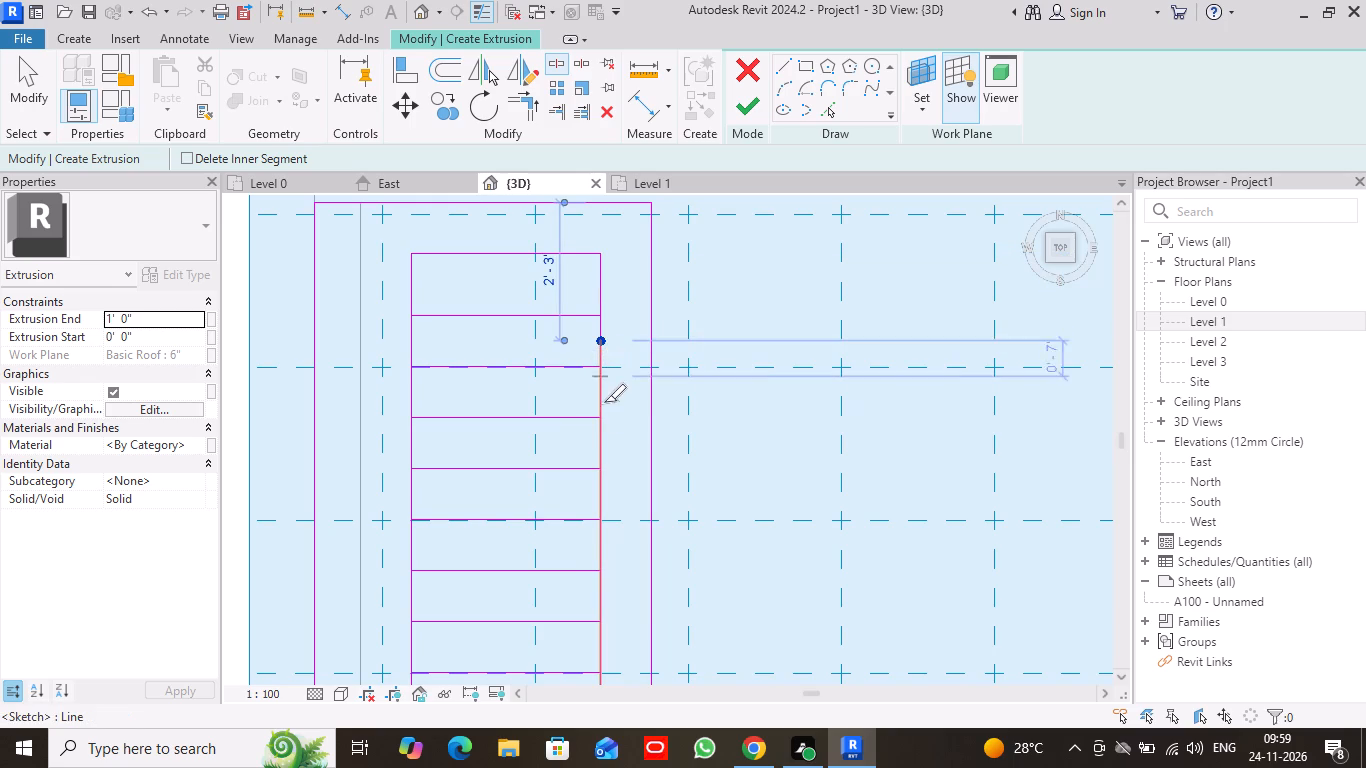
left_click(597, 440)
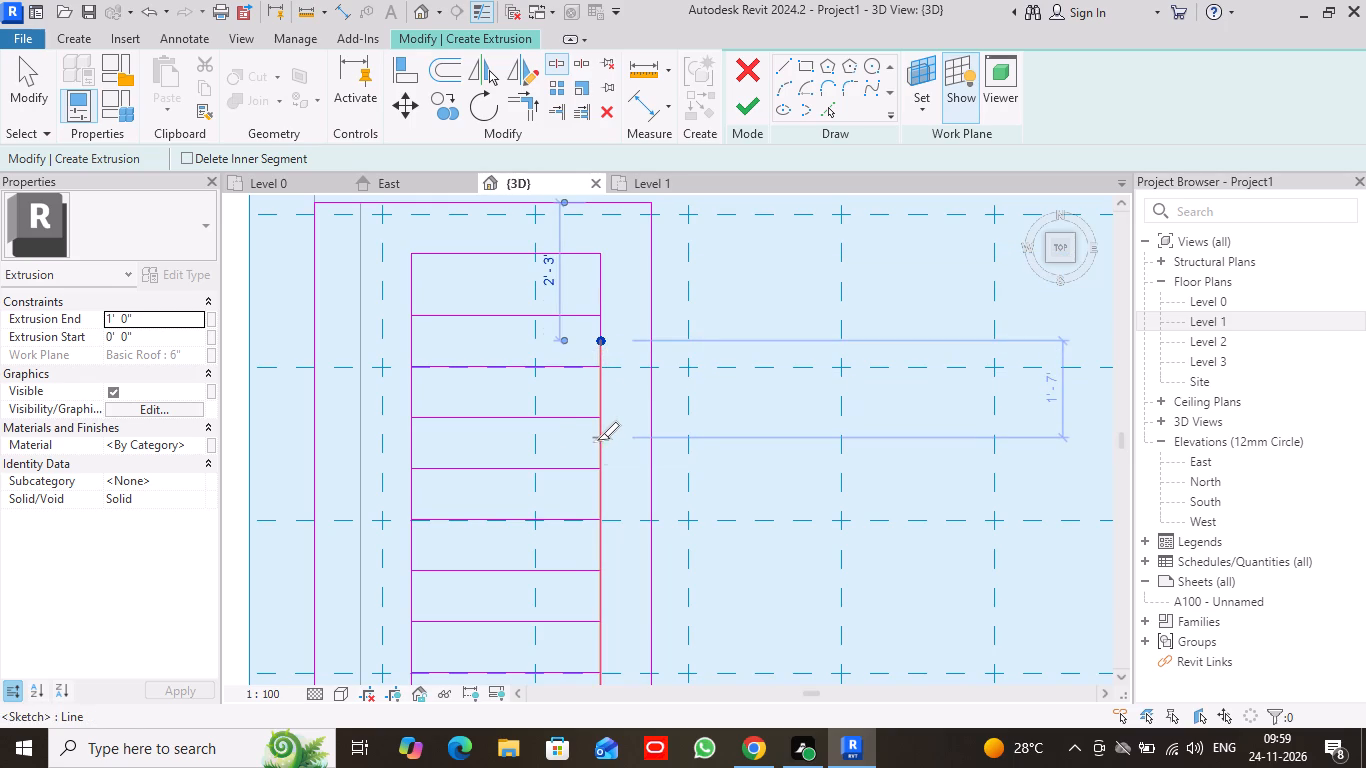
middle_click_drag(597, 440, 606, 301)
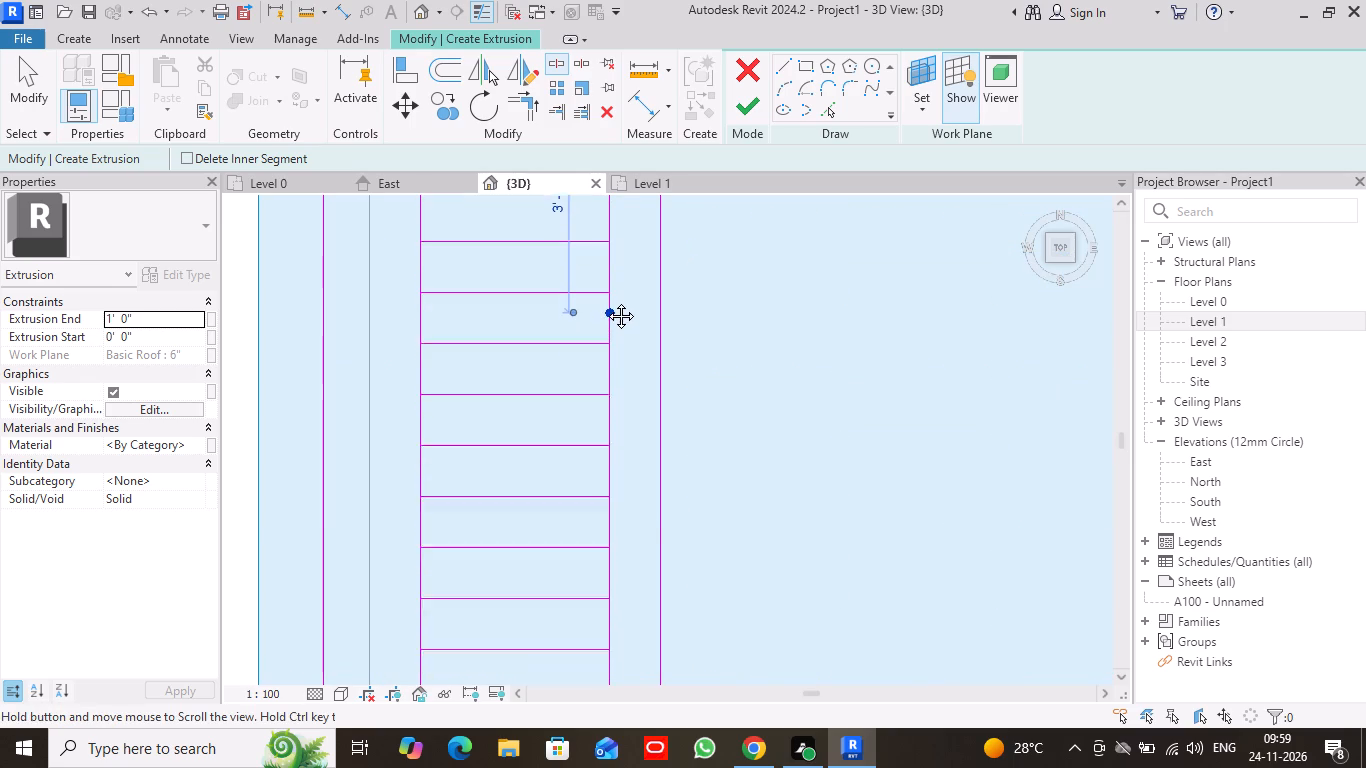
middle_click_drag(606, 301, 606, 293)
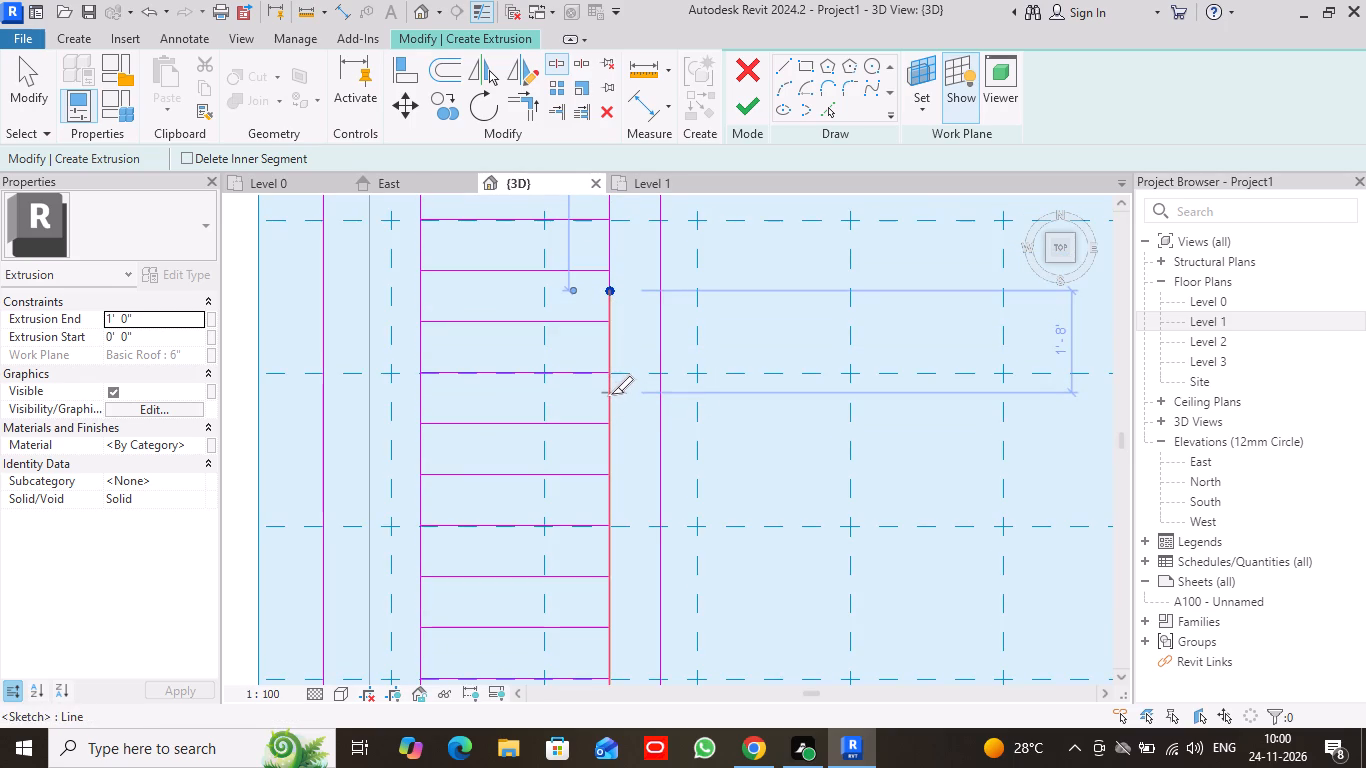
left_click(611, 394)
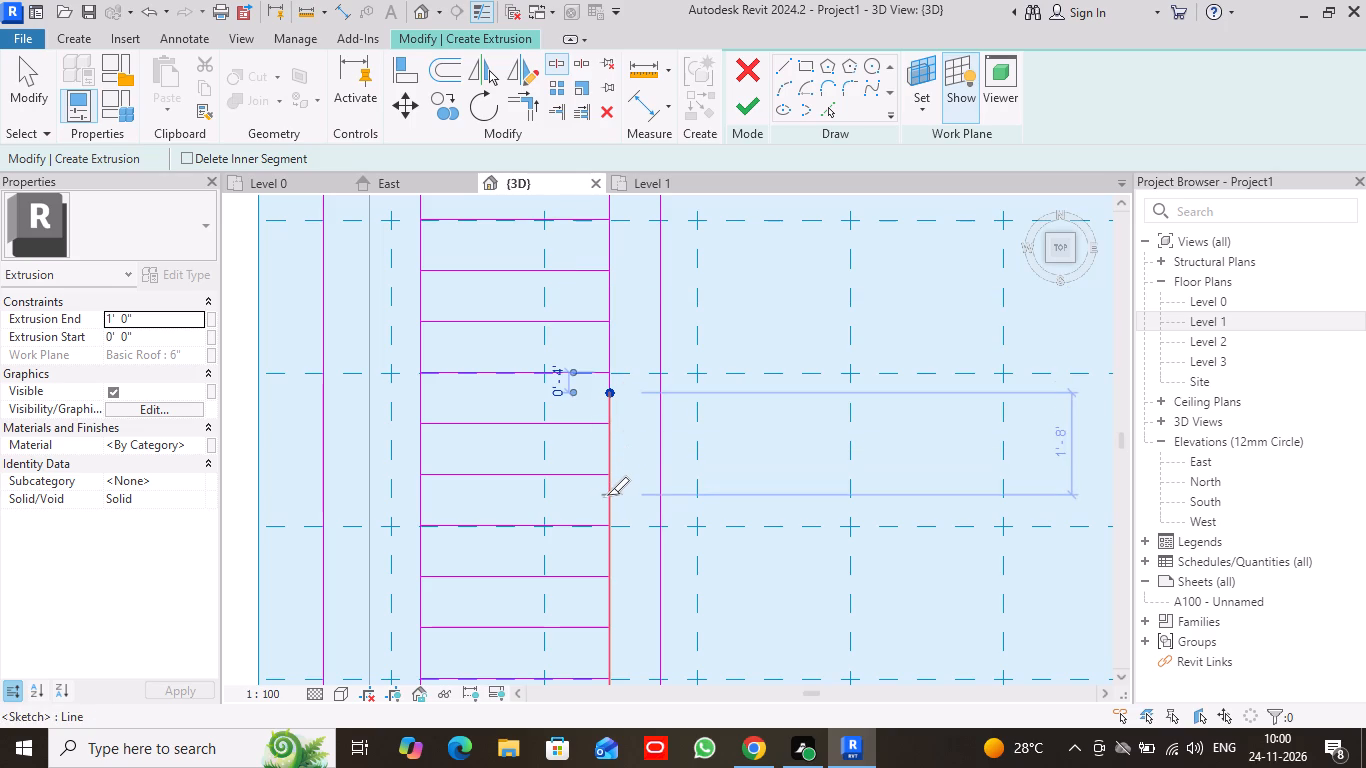
left_click(607, 498)
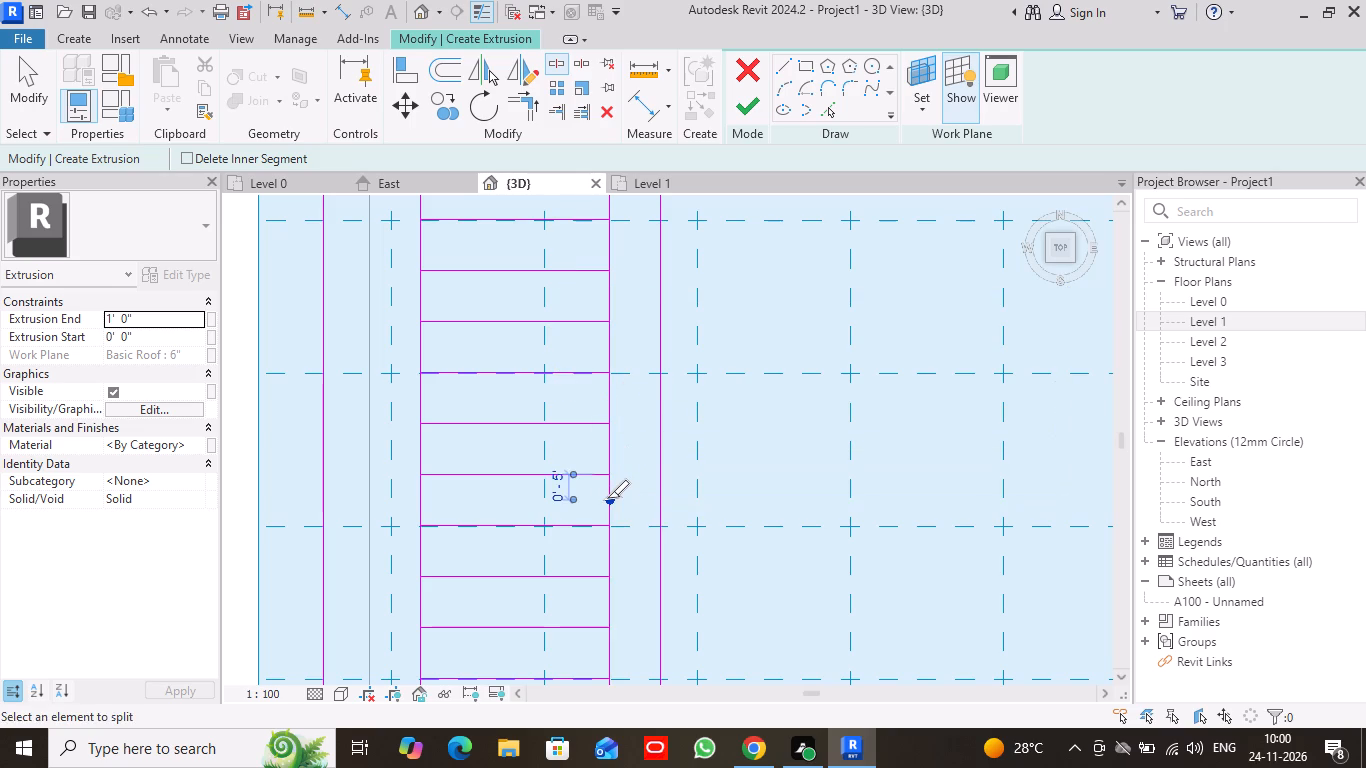
middle_click_drag(607, 498, 611, 303)
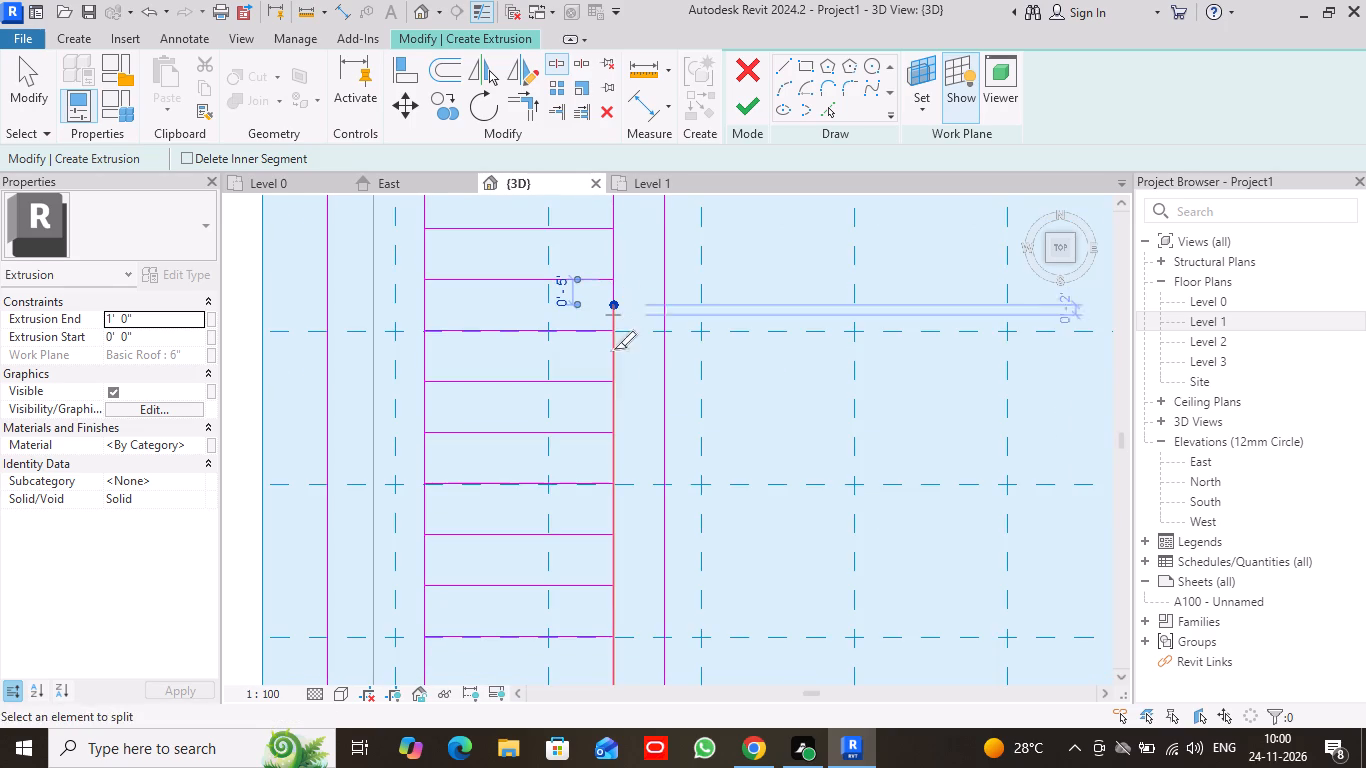
left_click(616, 408)
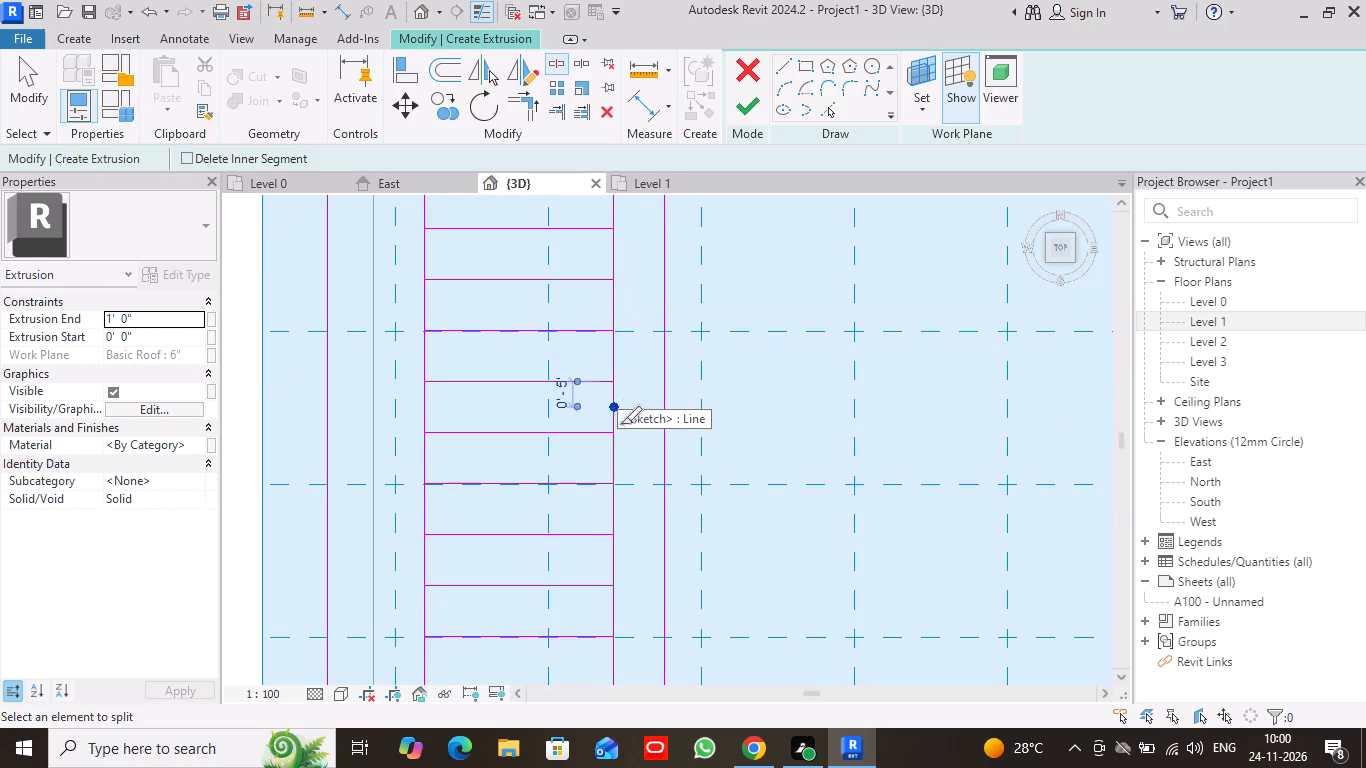
left_click(616, 504)
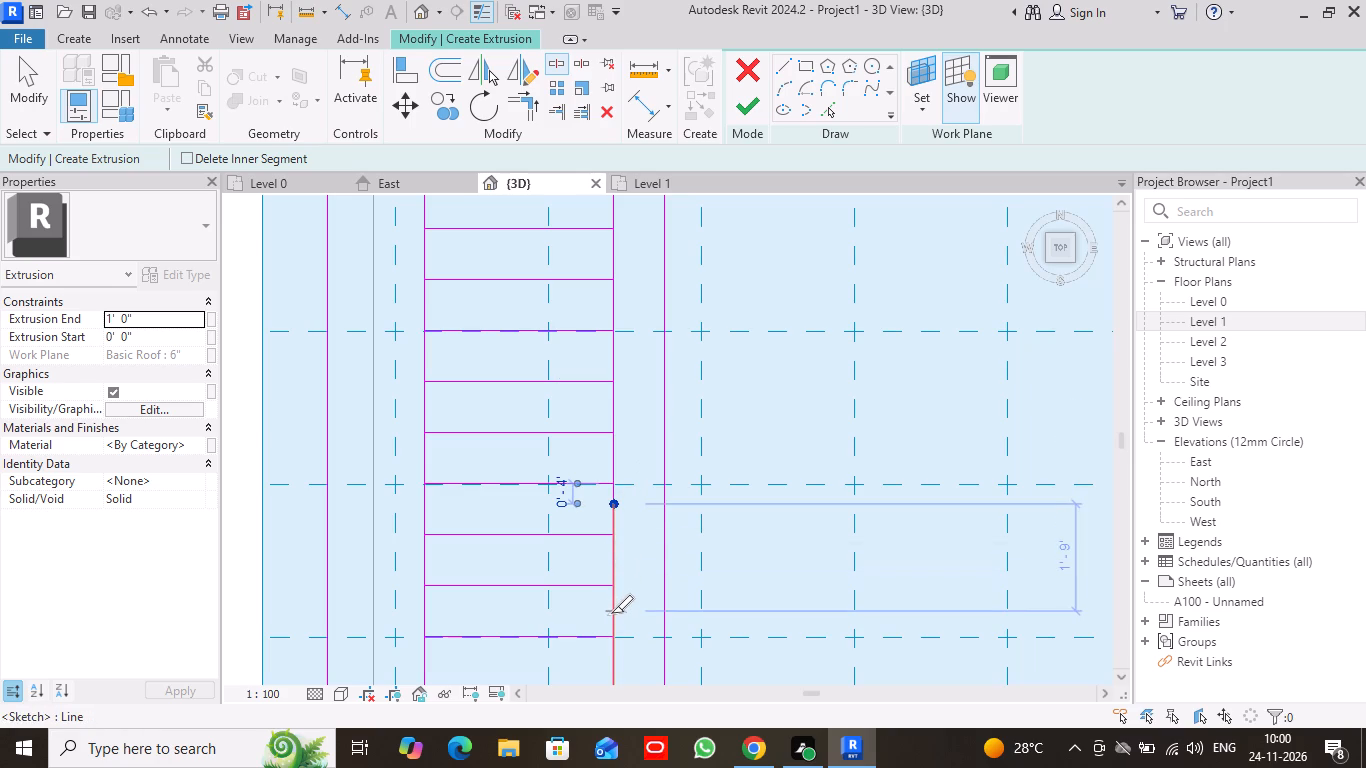
left_click(611, 614)
middle_click_drag(611, 614, 625, 519)
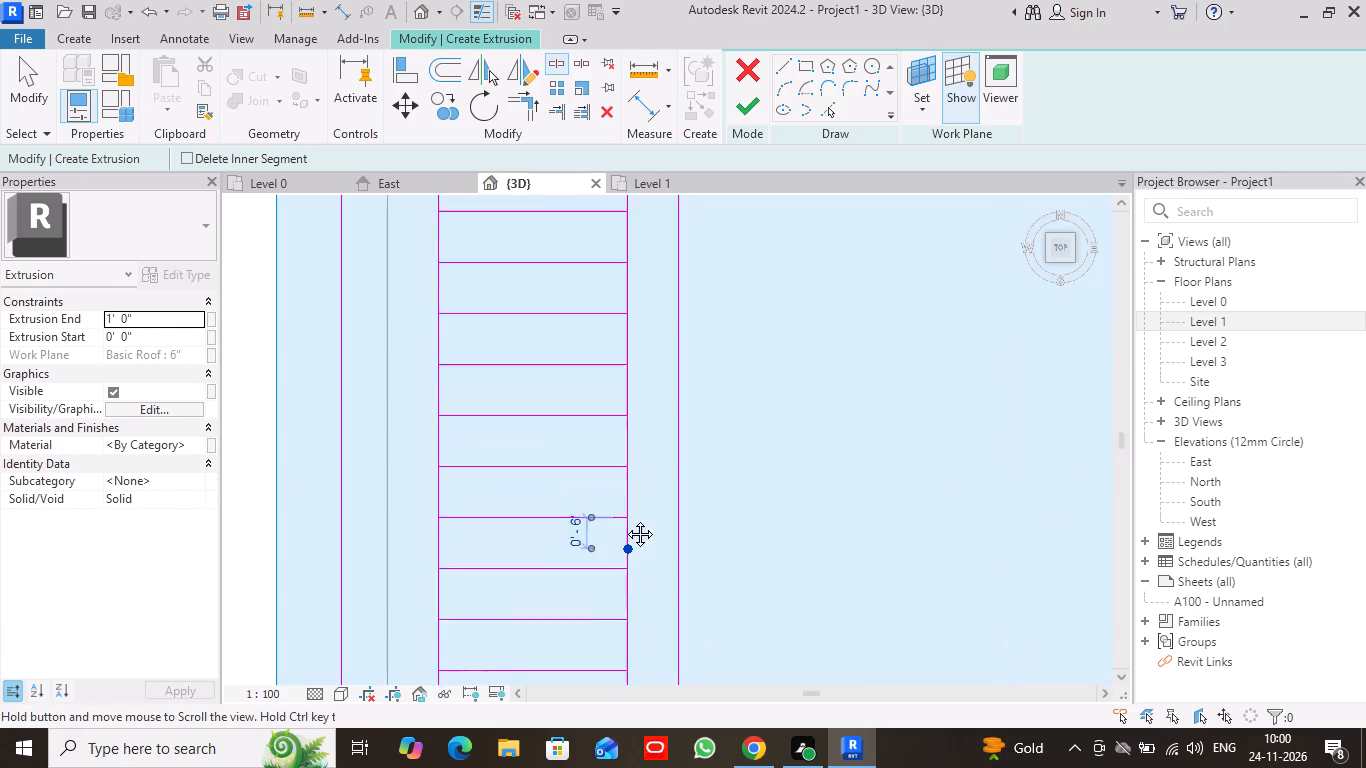
middle_click_drag(625, 519, 624, 366)
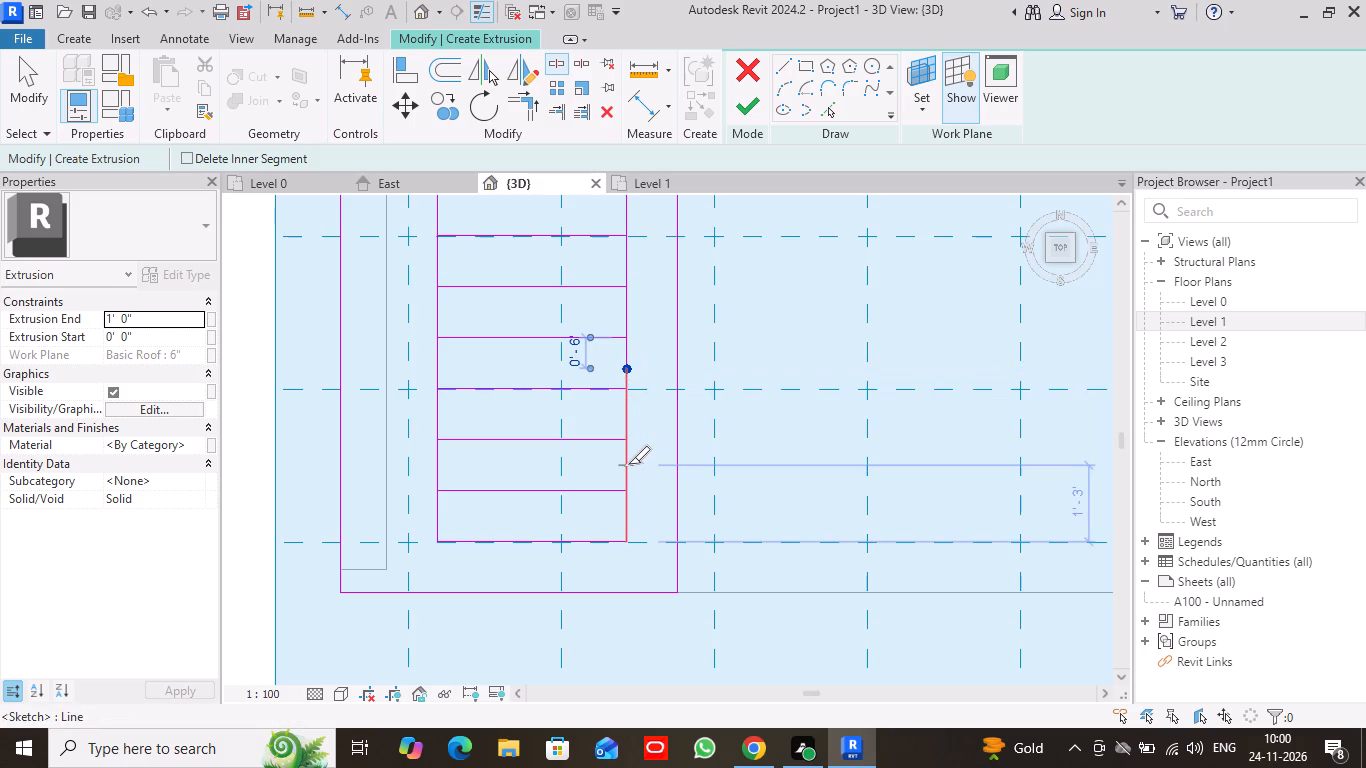
left_click(628, 464)
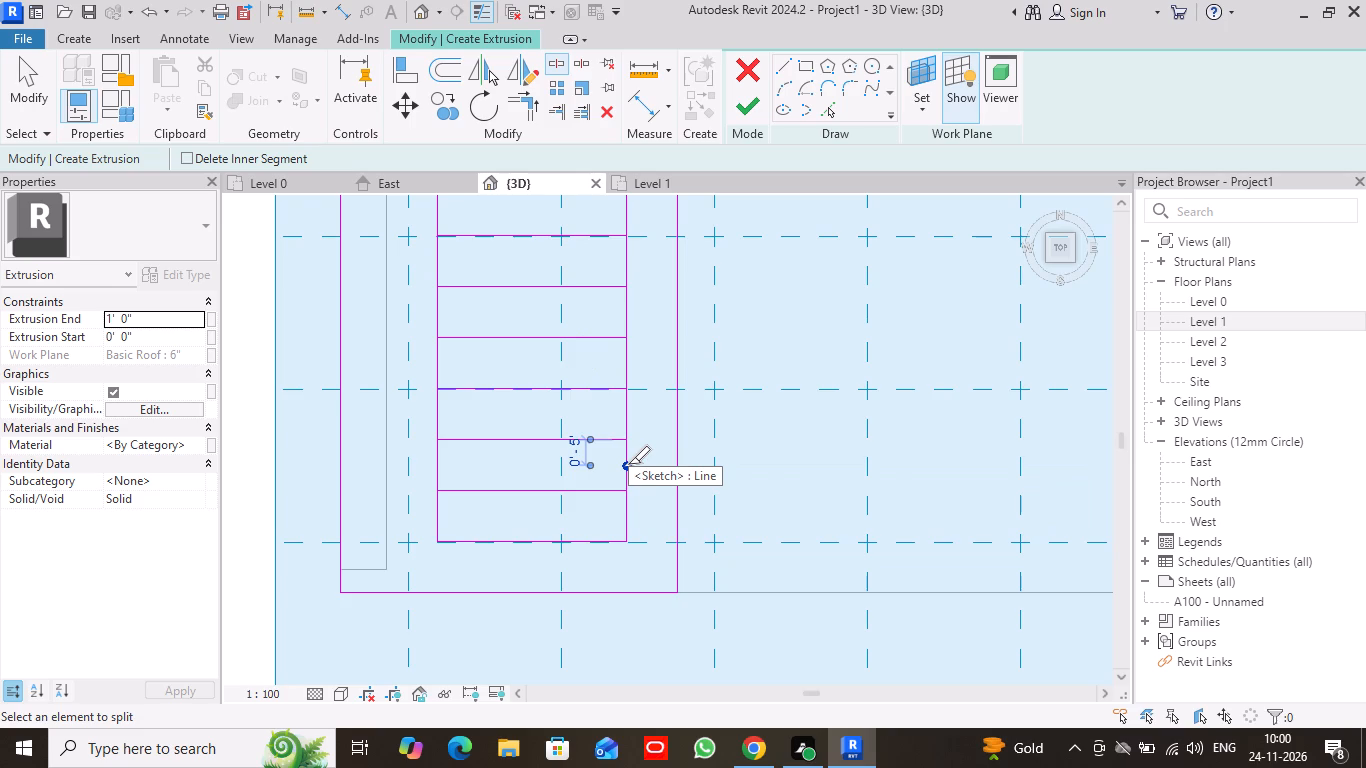
Split the inner rectangle's left long edge at eight points, working upward through the same alternate gaps as the right edge.
middle_click_drag(628, 464, 861, 453)
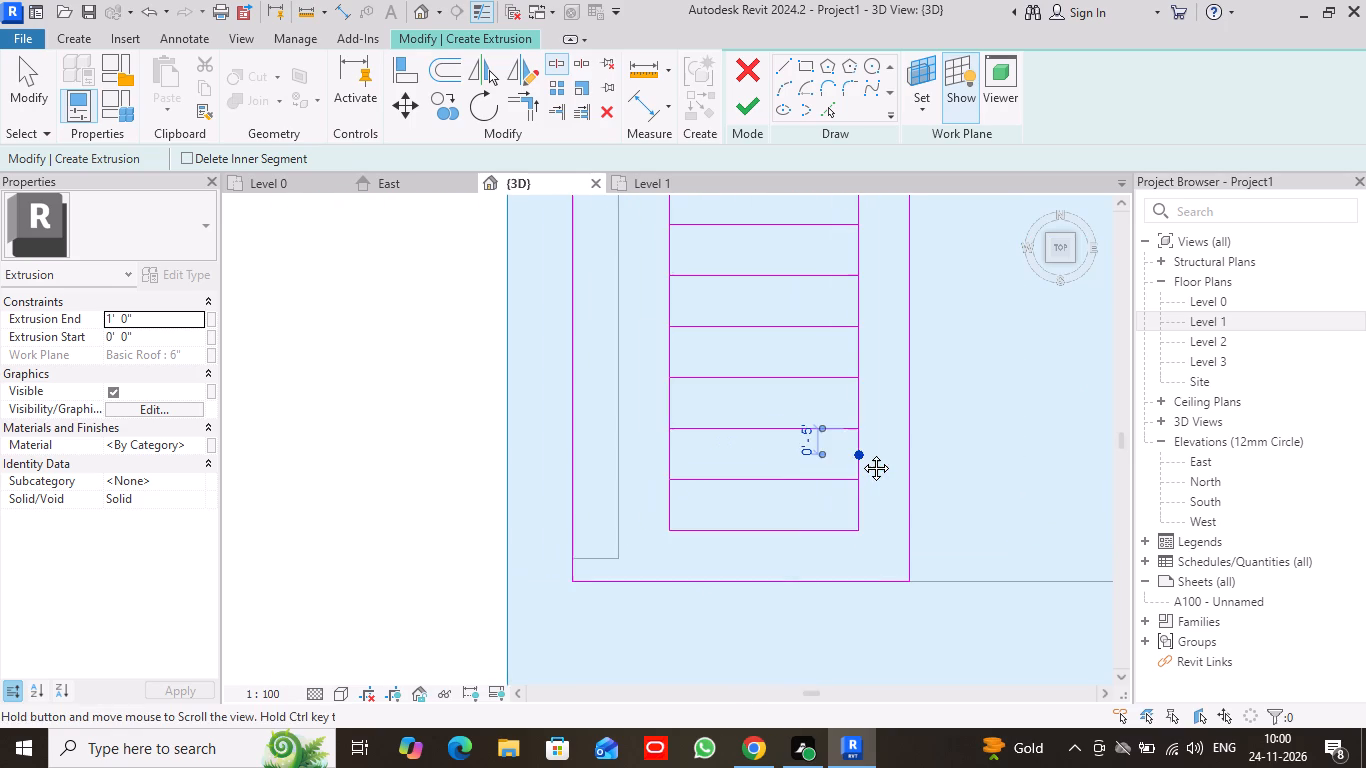
middle_click_drag(861, 453, 868, 491)
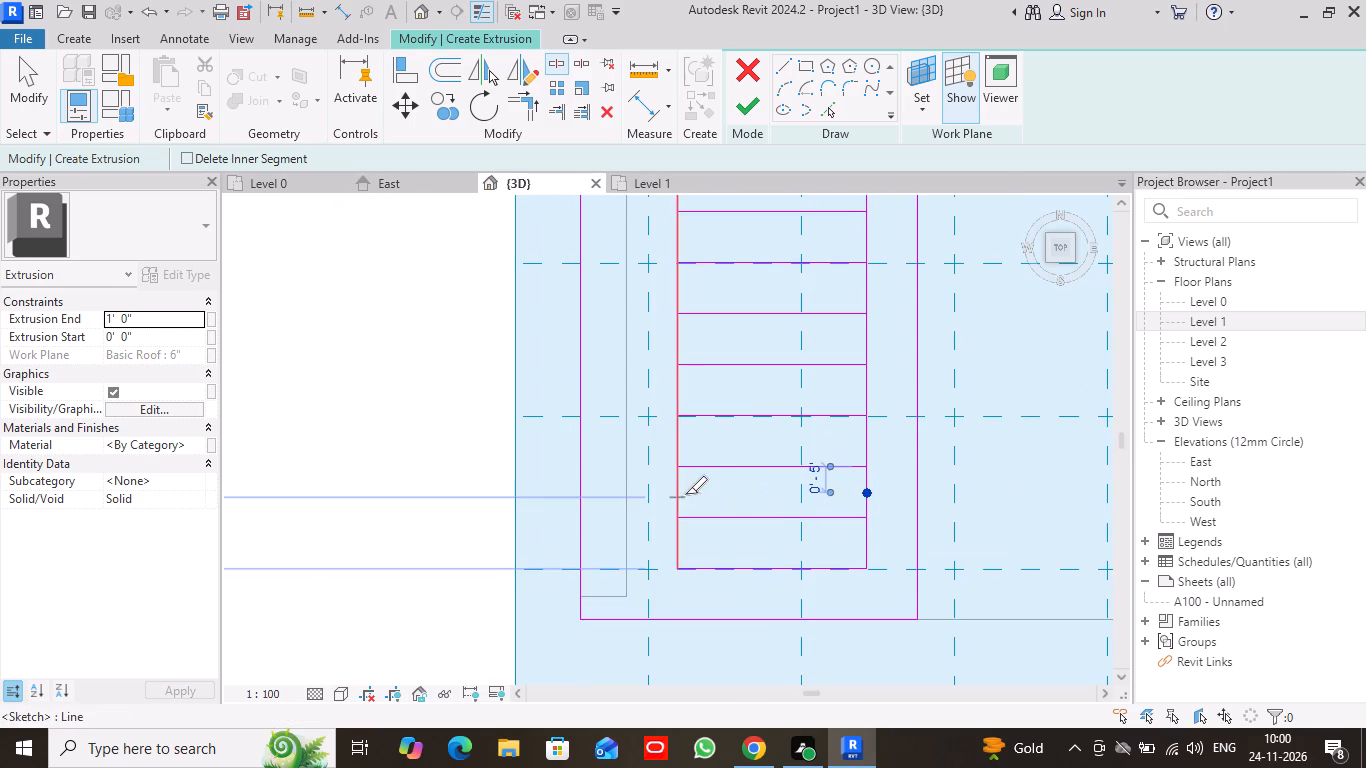
left_click(685, 492)
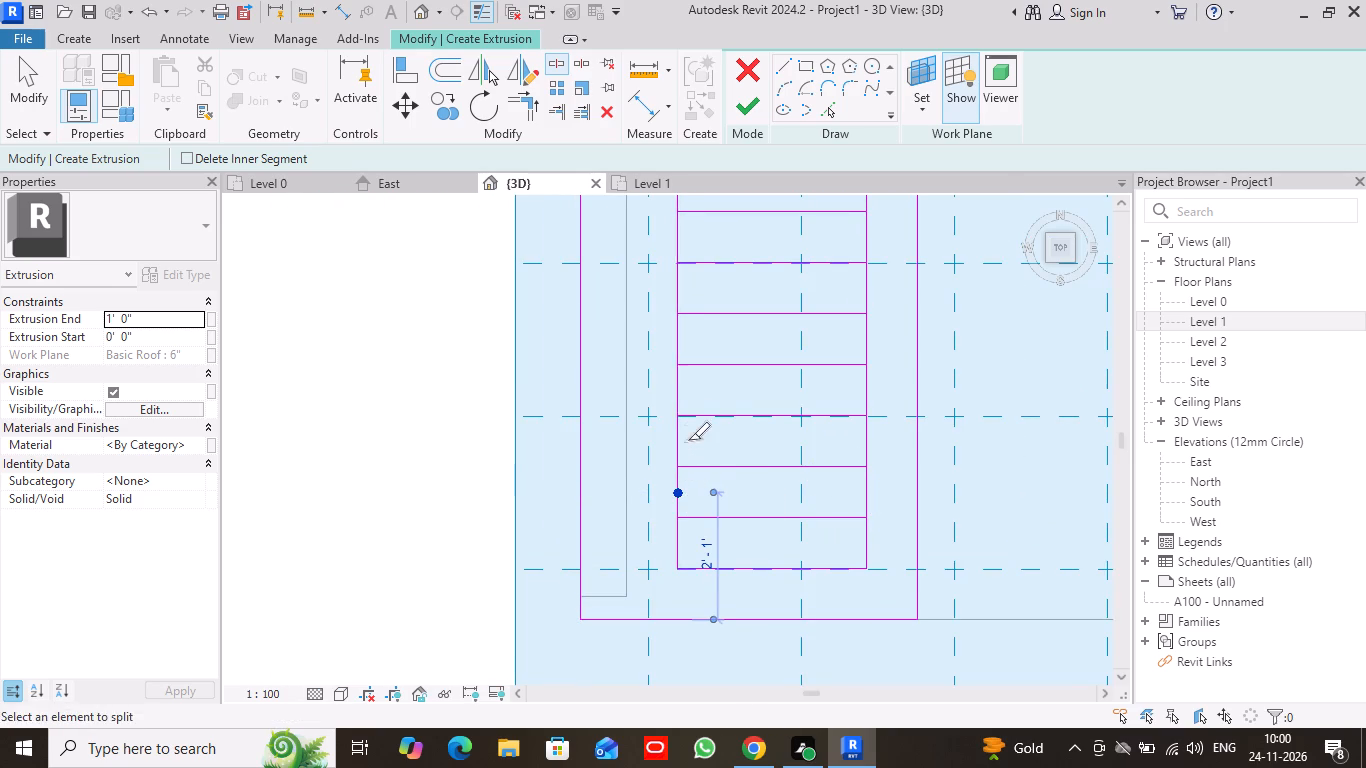
left_click(679, 394)
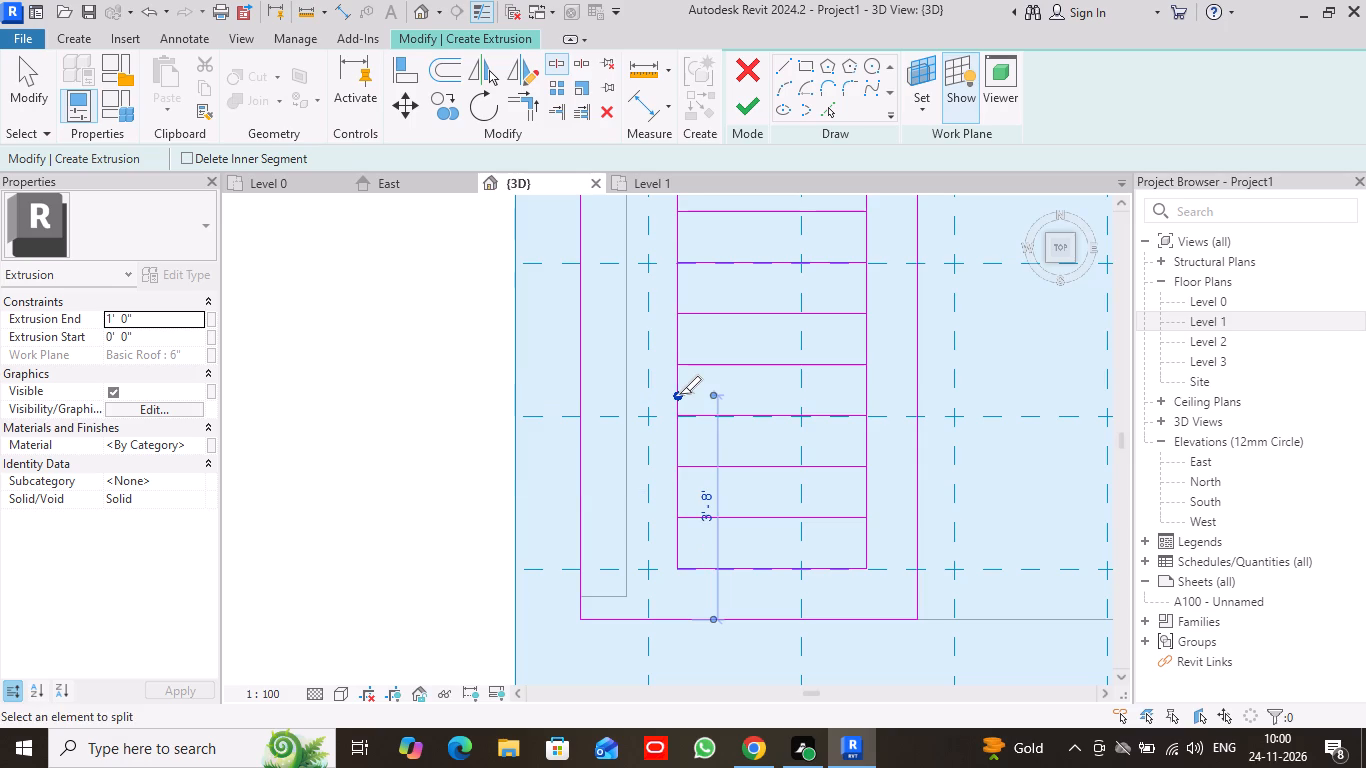
middle_click_drag(679, 394, 669, 455)
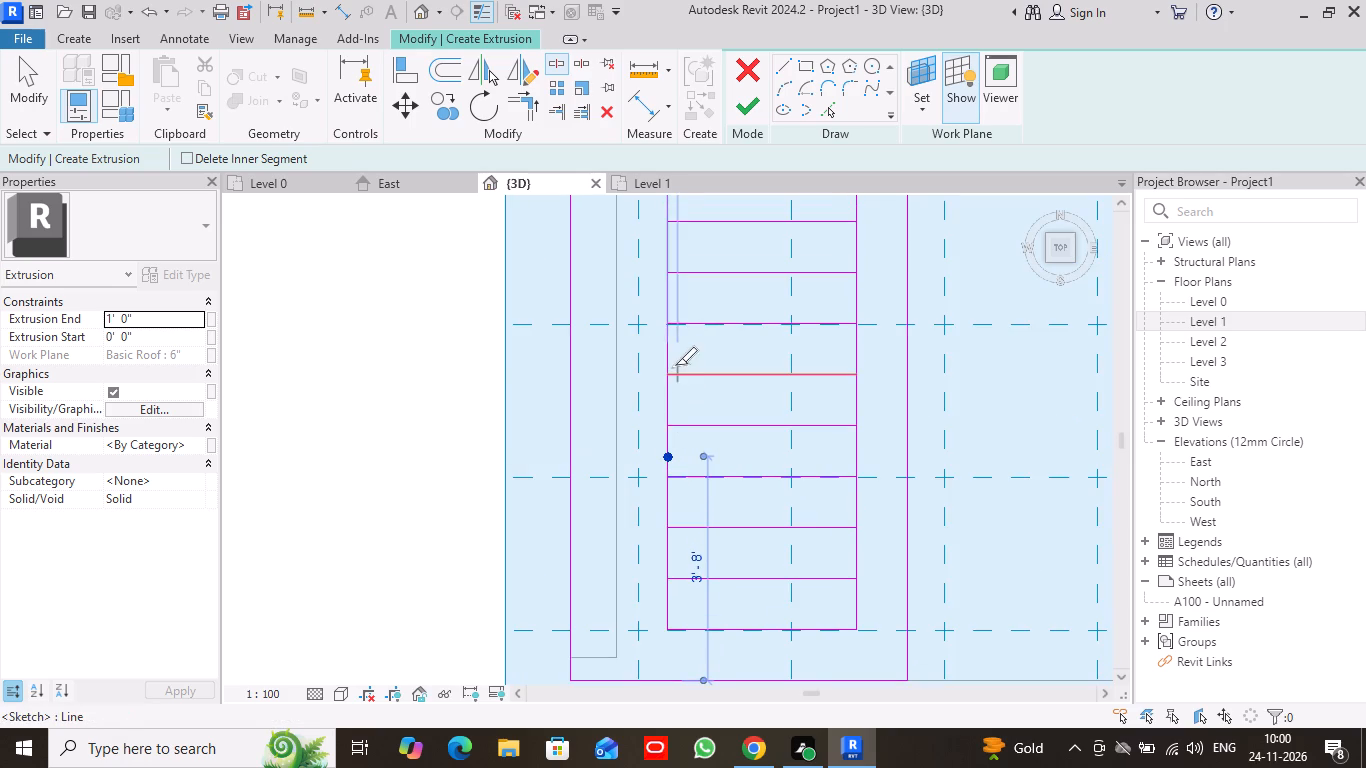
left_click(670, 353)
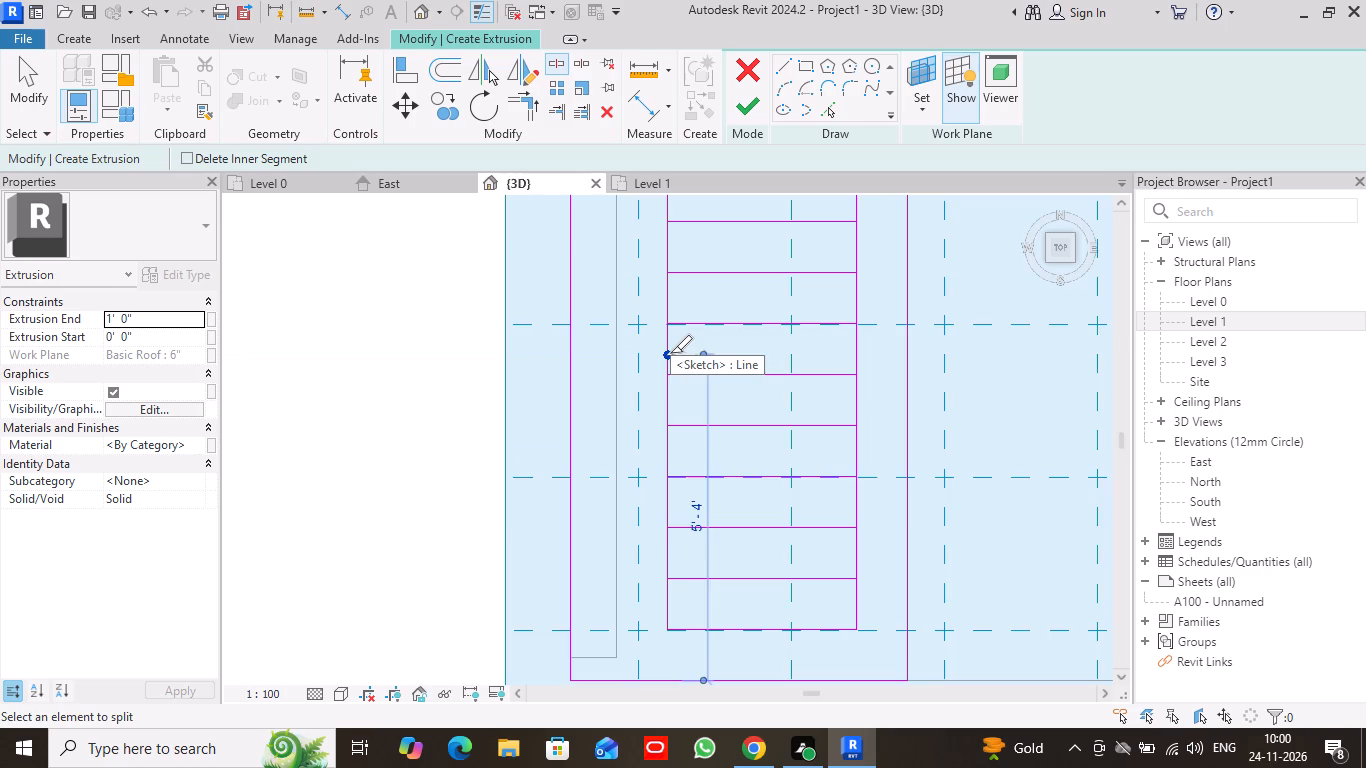
middle_click_drag(670, 353, 652, 508)
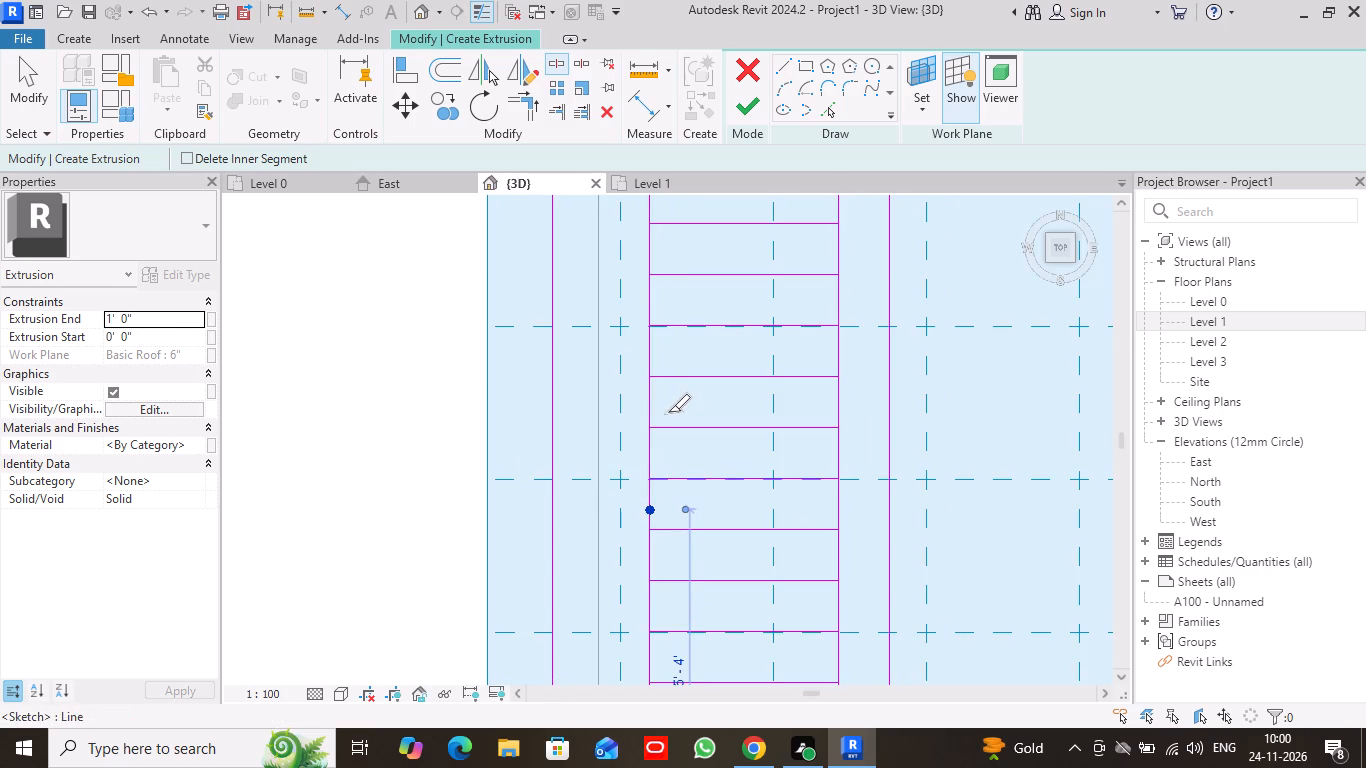
left_click(650, 401)
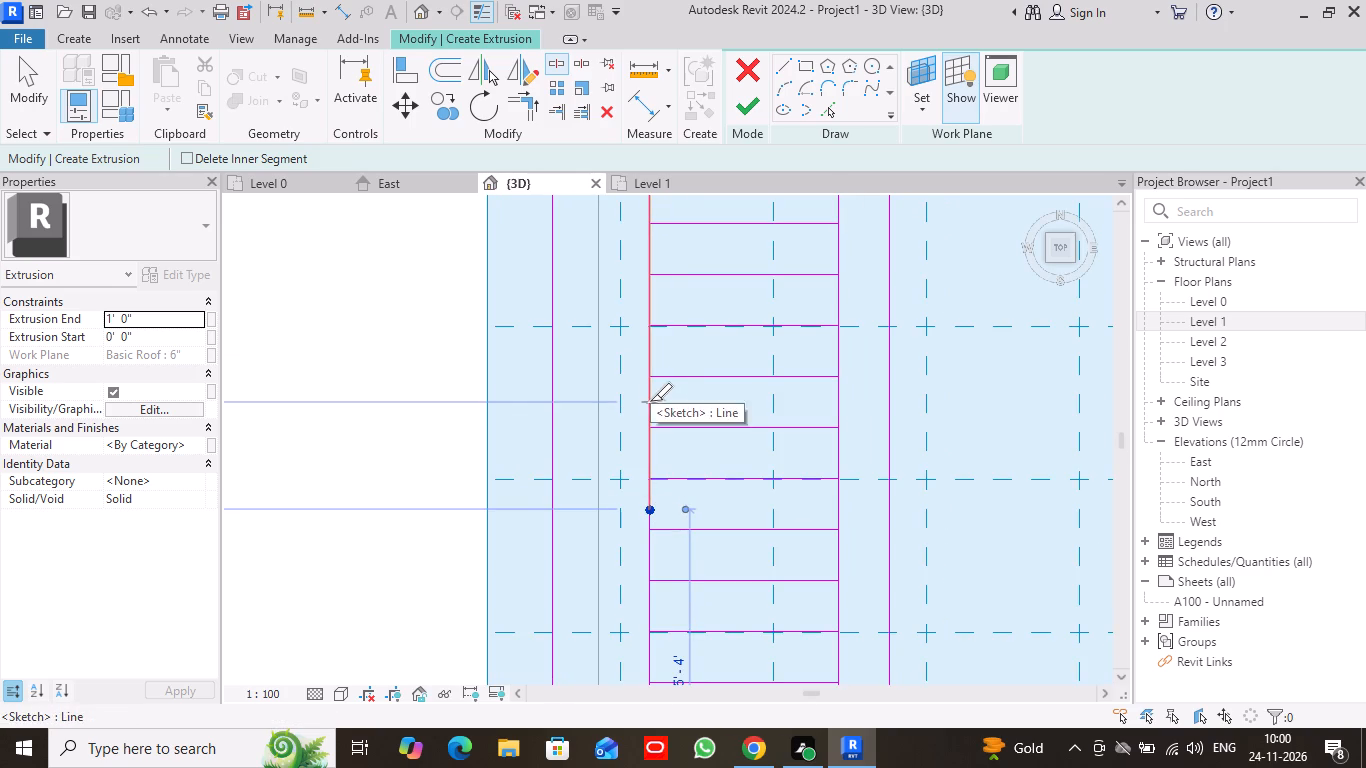
left_click(654, 300)
middle_click_drag(654, 300, 628, 511)
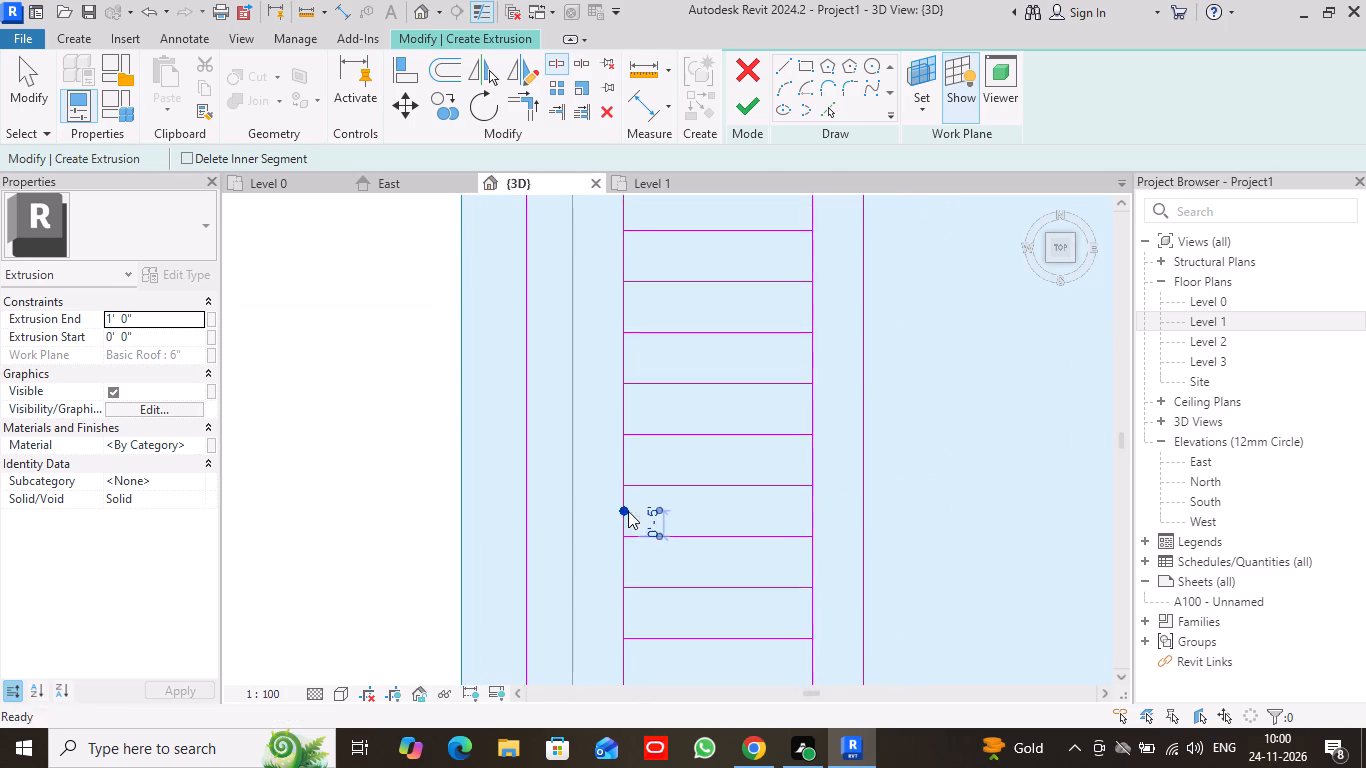
scroll(627, 512, "up", 1)
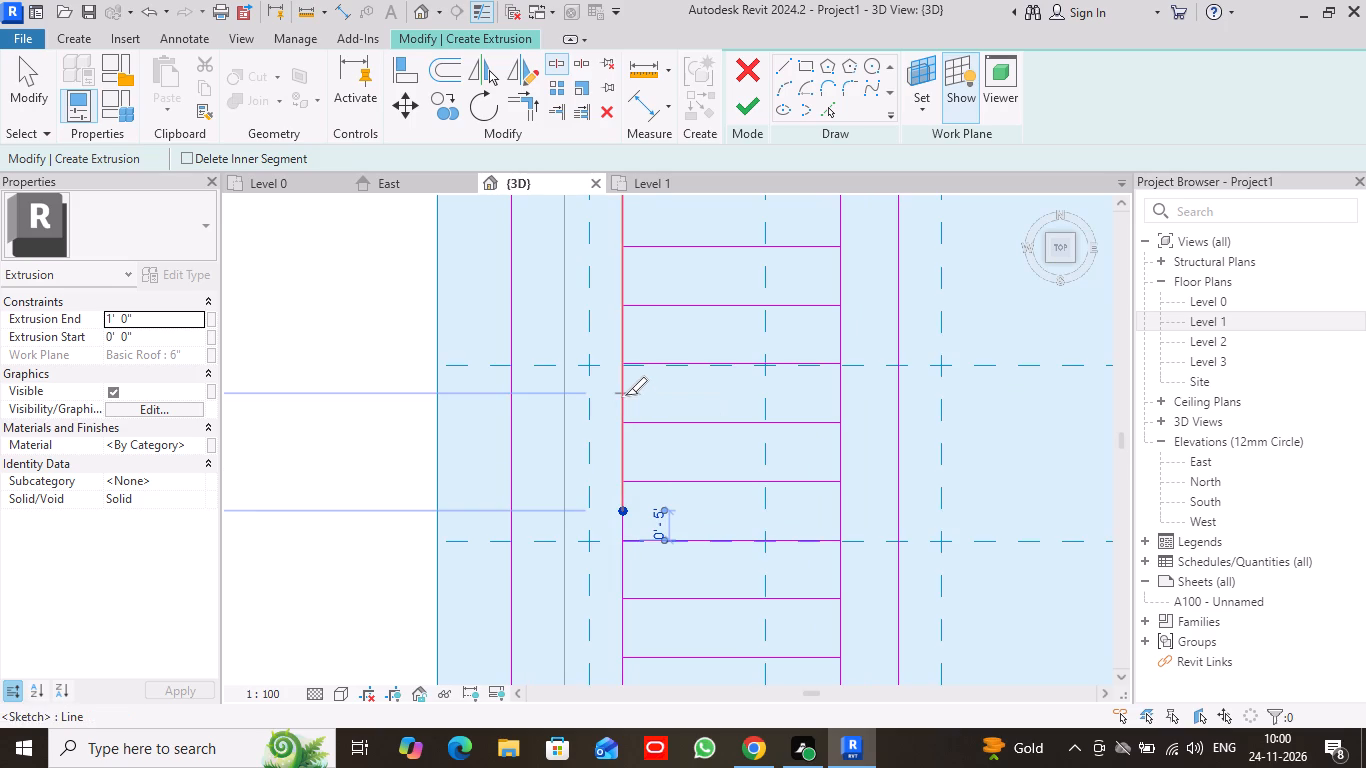
left_click(625, 395)
middle_click_drag(625, 395, 603, 549)
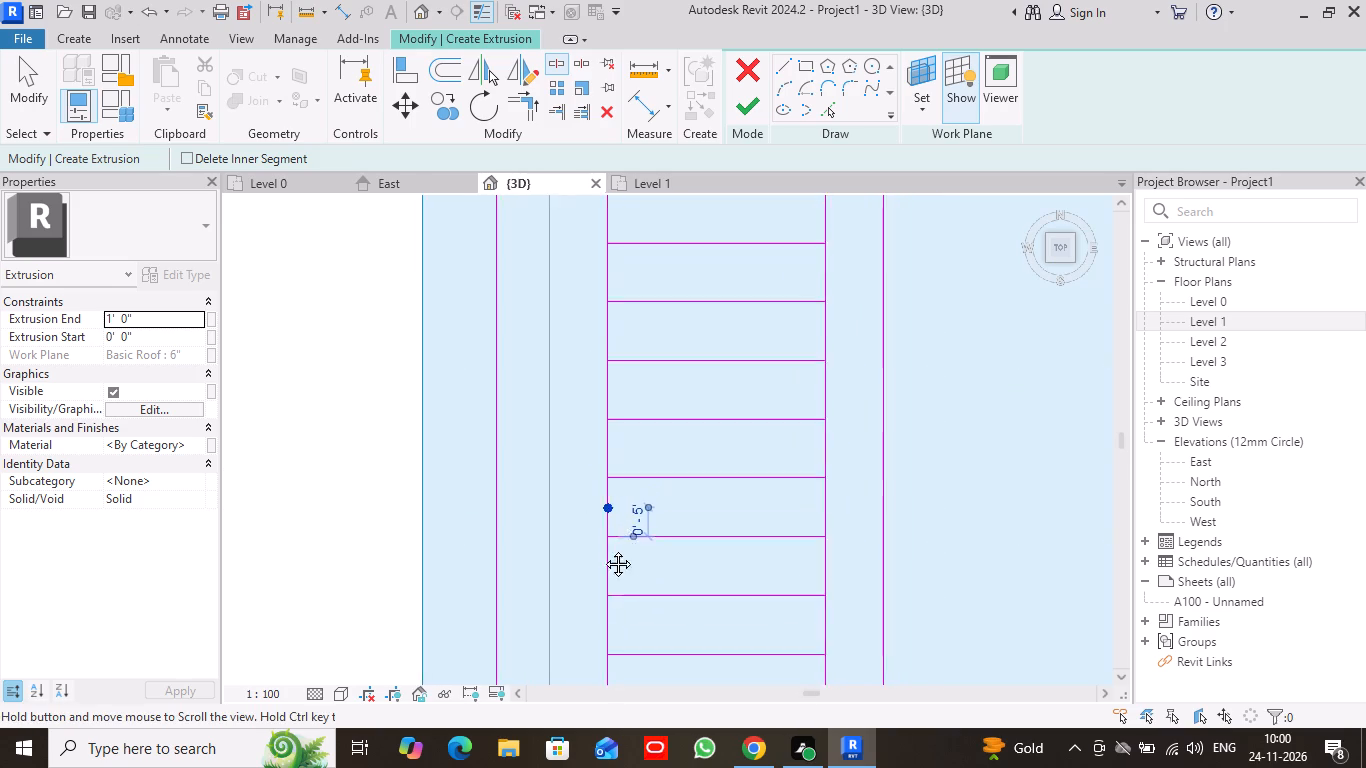
middle_click_drag(603, 549, 598, 568)
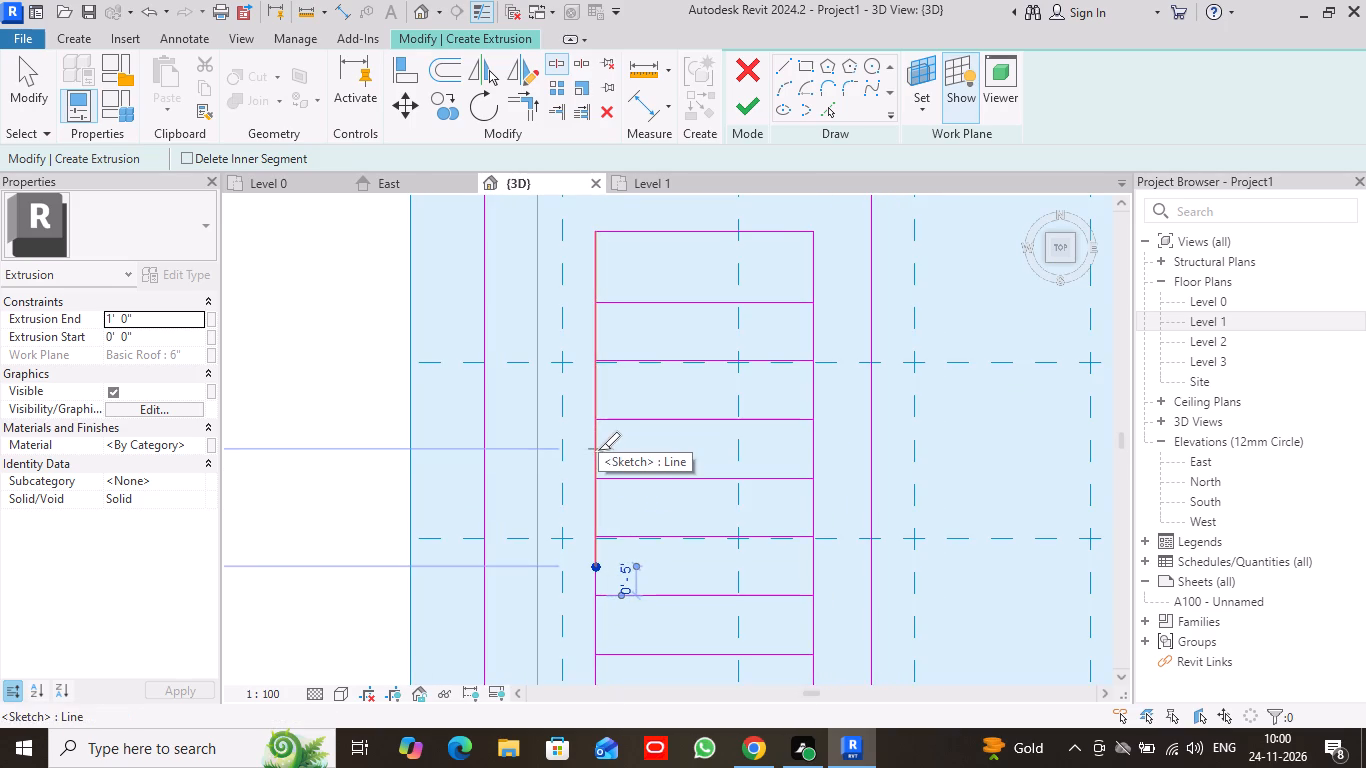
left_click(598, 450)
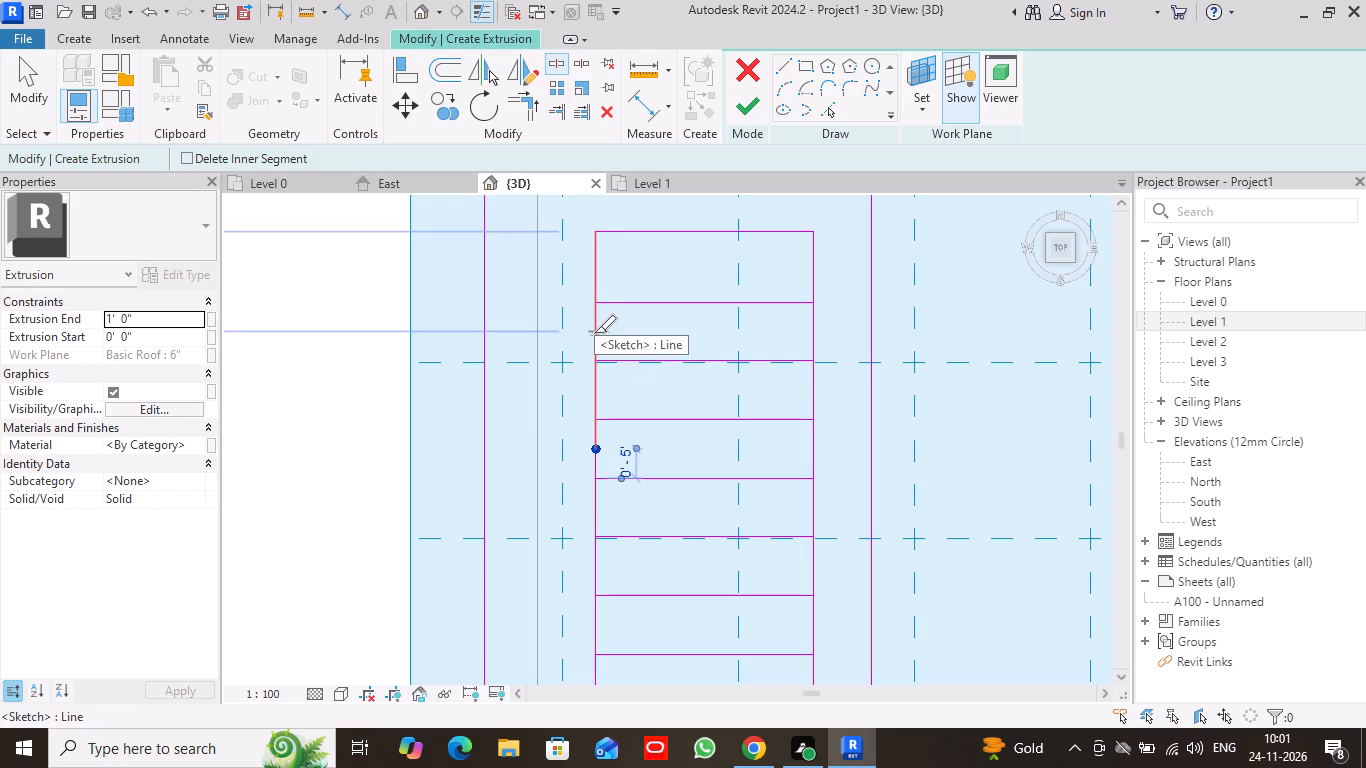
left_click(594, 333)
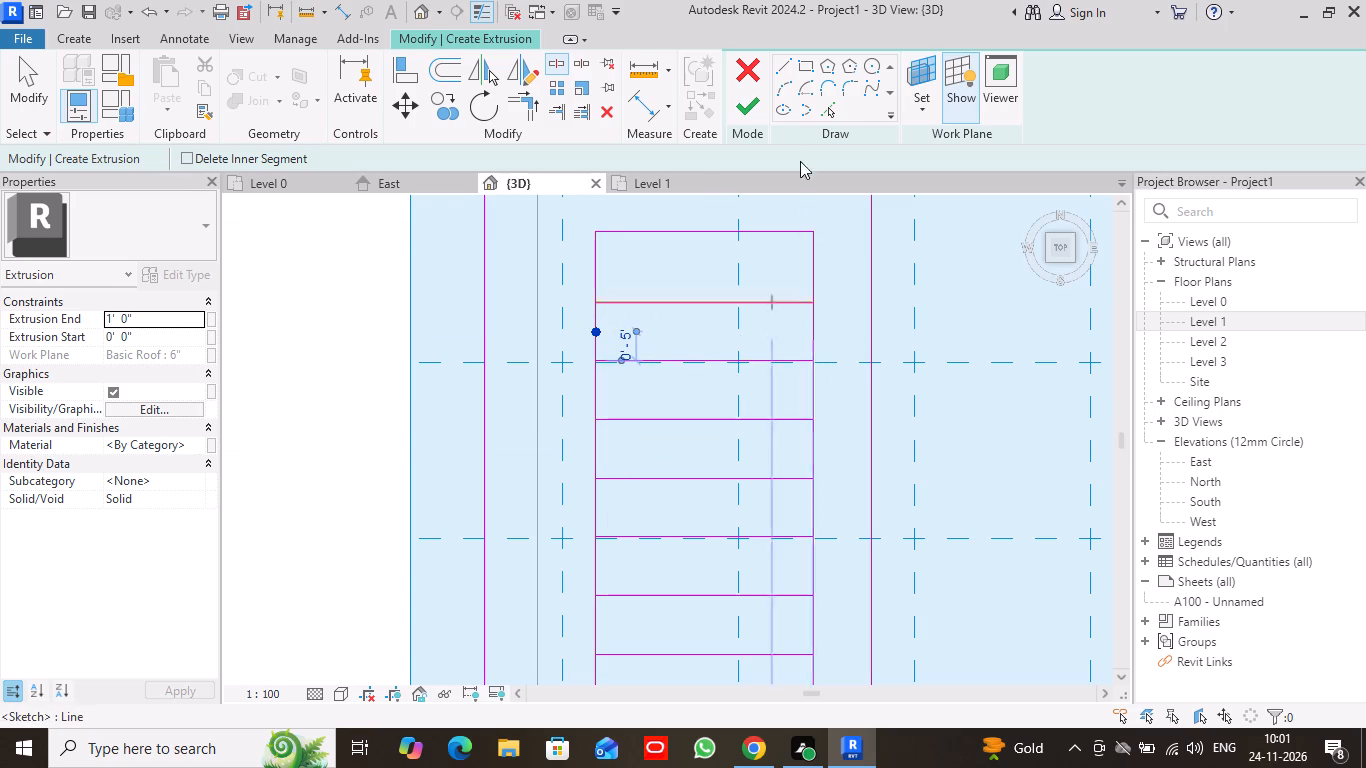
Trim the uppermost left and right edge segments to corners with the first cross line, closing the top rectangle.
left_click(530, 100)
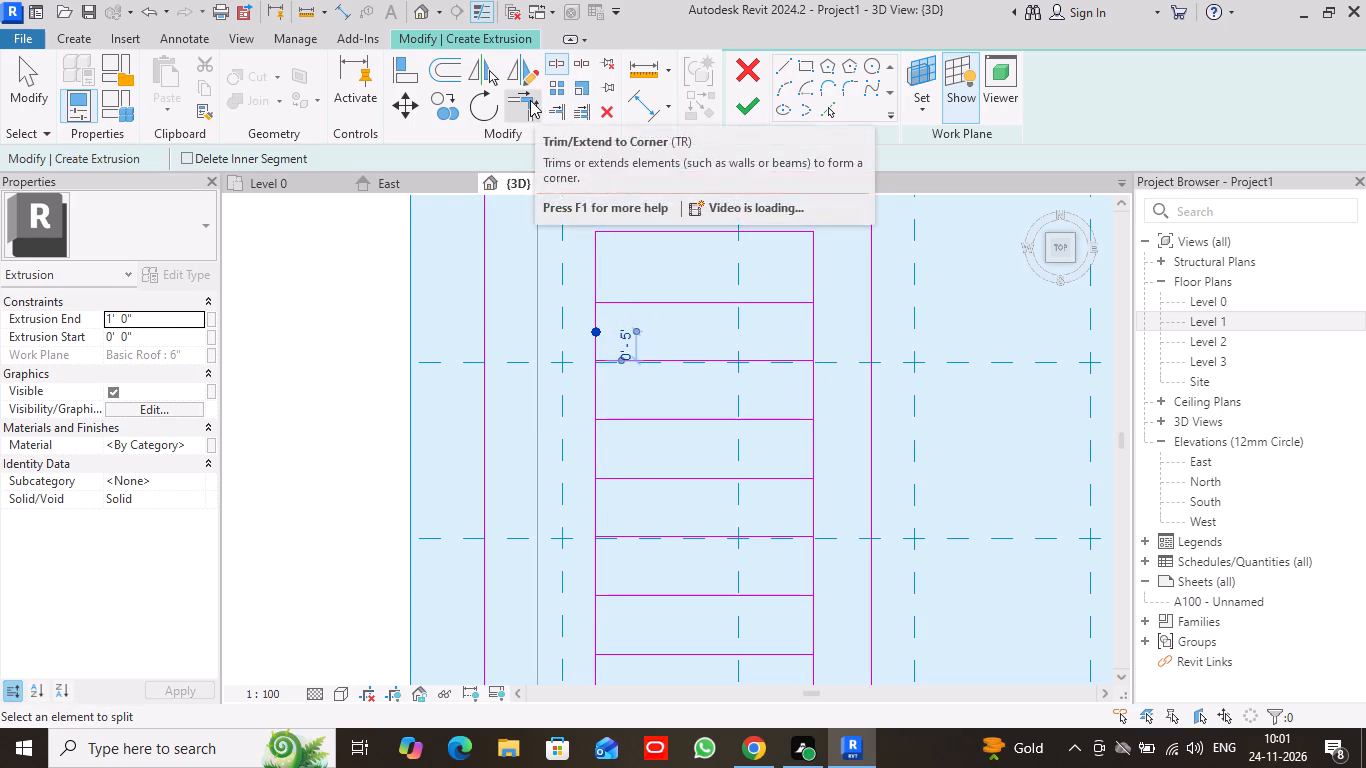
left_click(595, 268)
left_click(620, 299)
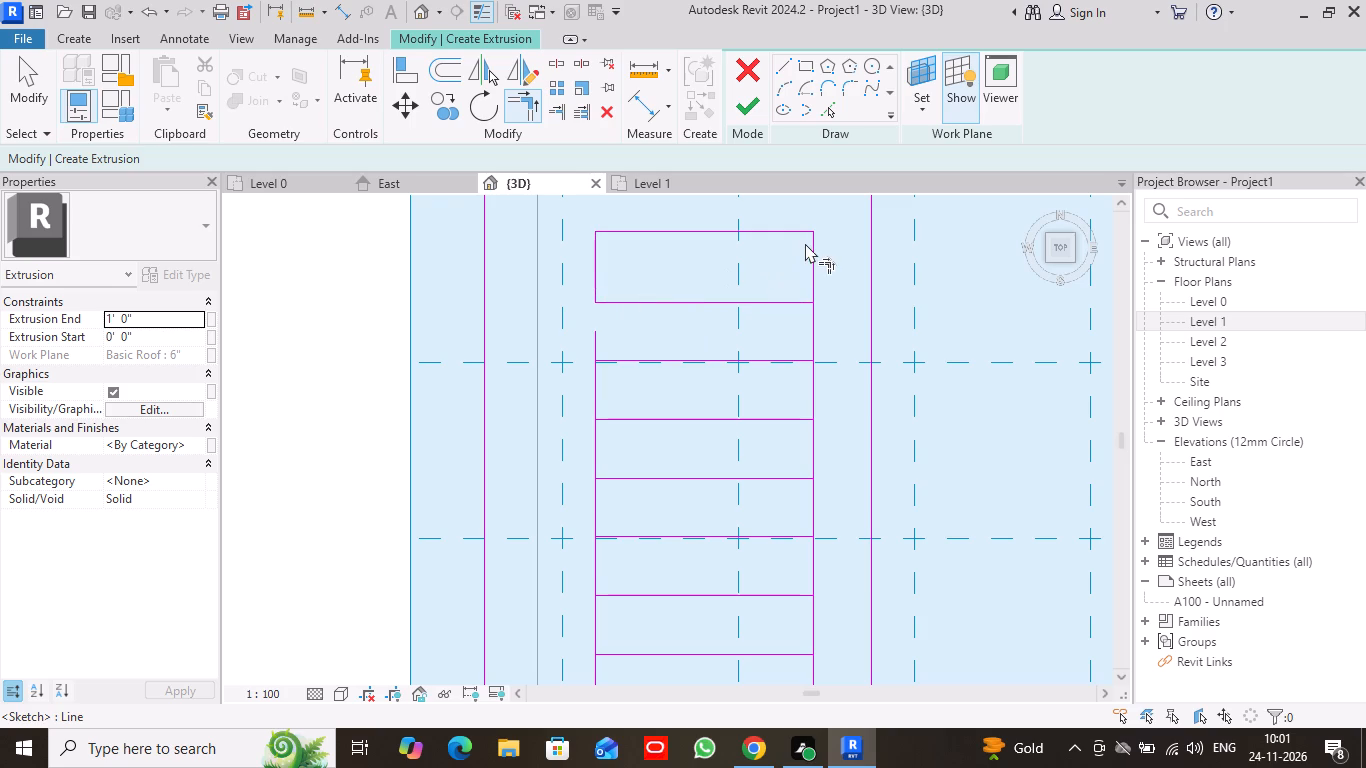
left_click(813, 247)
left_click(795, 299)
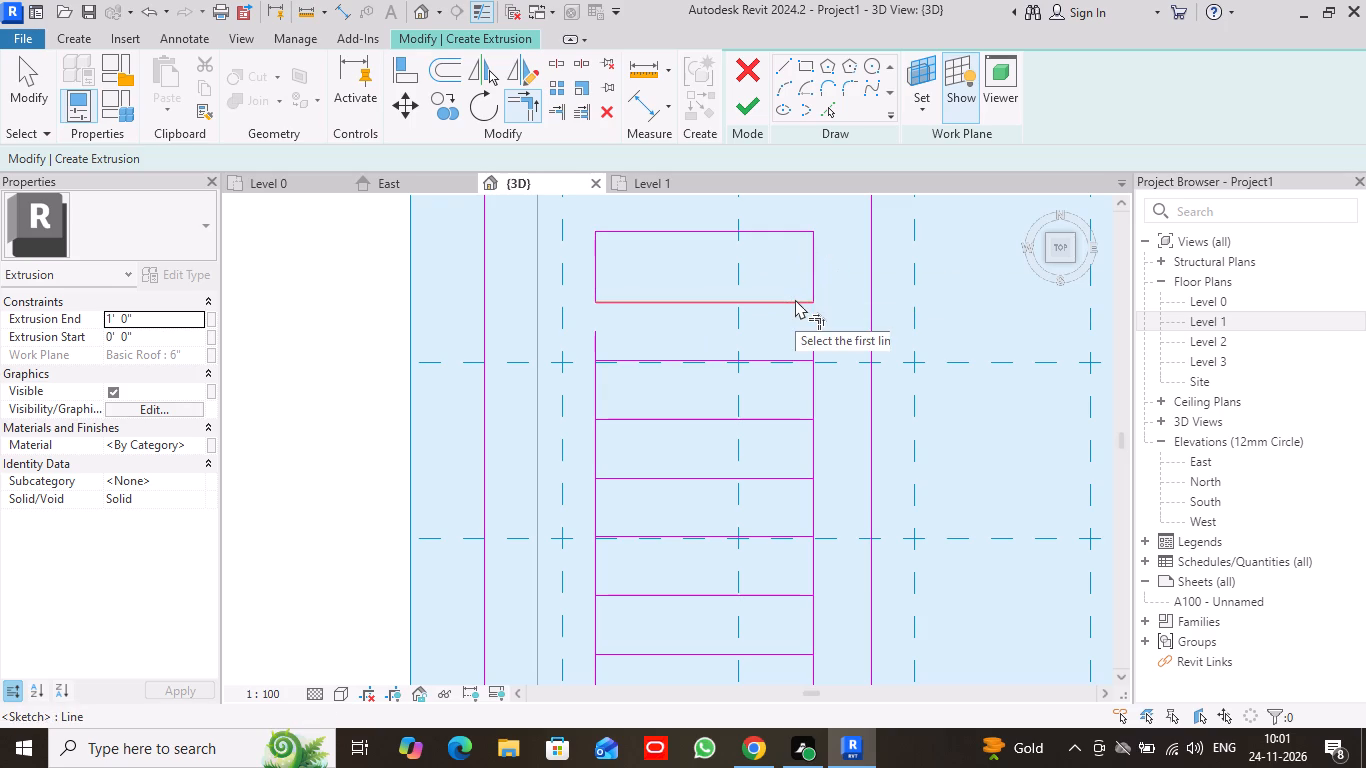
Trim the second pair of edge segments to corners with the second and third cross lines, closing the second rectangle from the top.
left_click(593, 385)
left_click(612, 358)
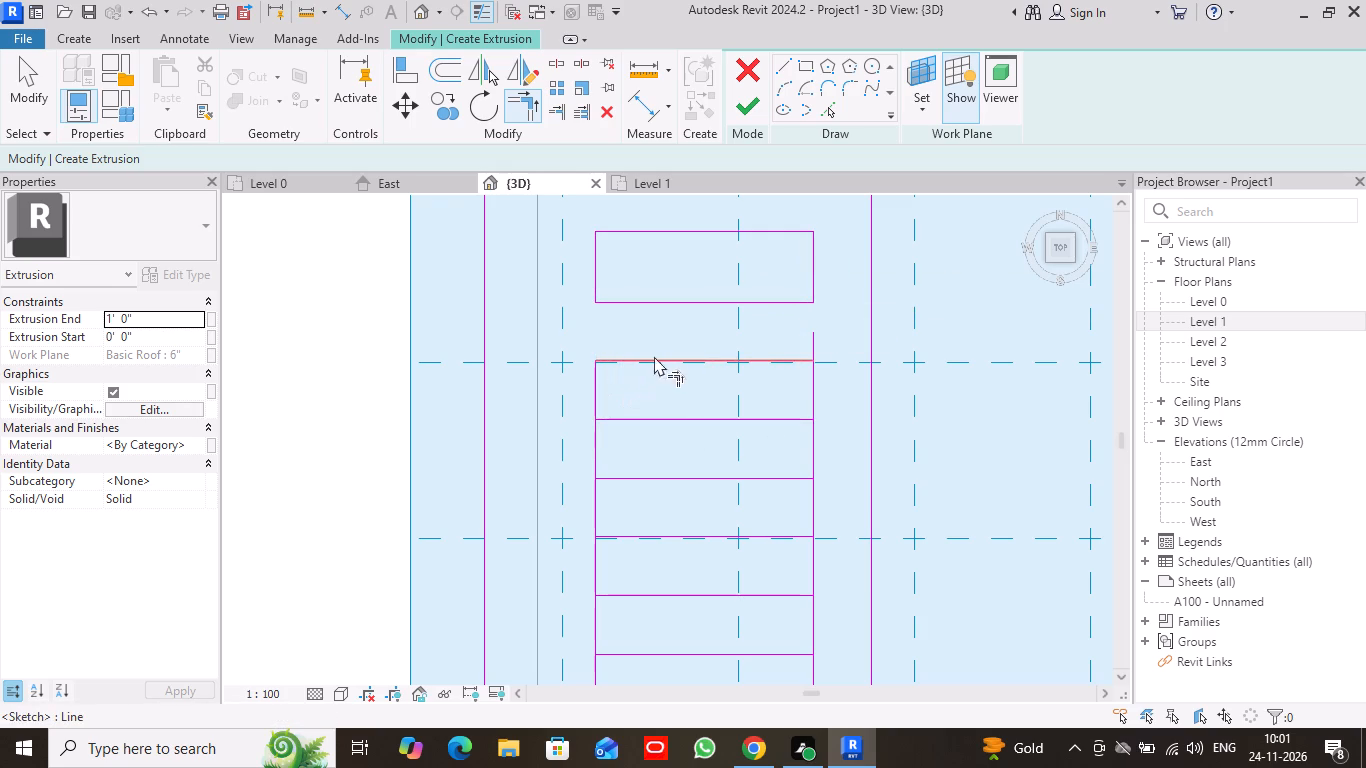
left_click(757, 356)
left_click(811, 381)
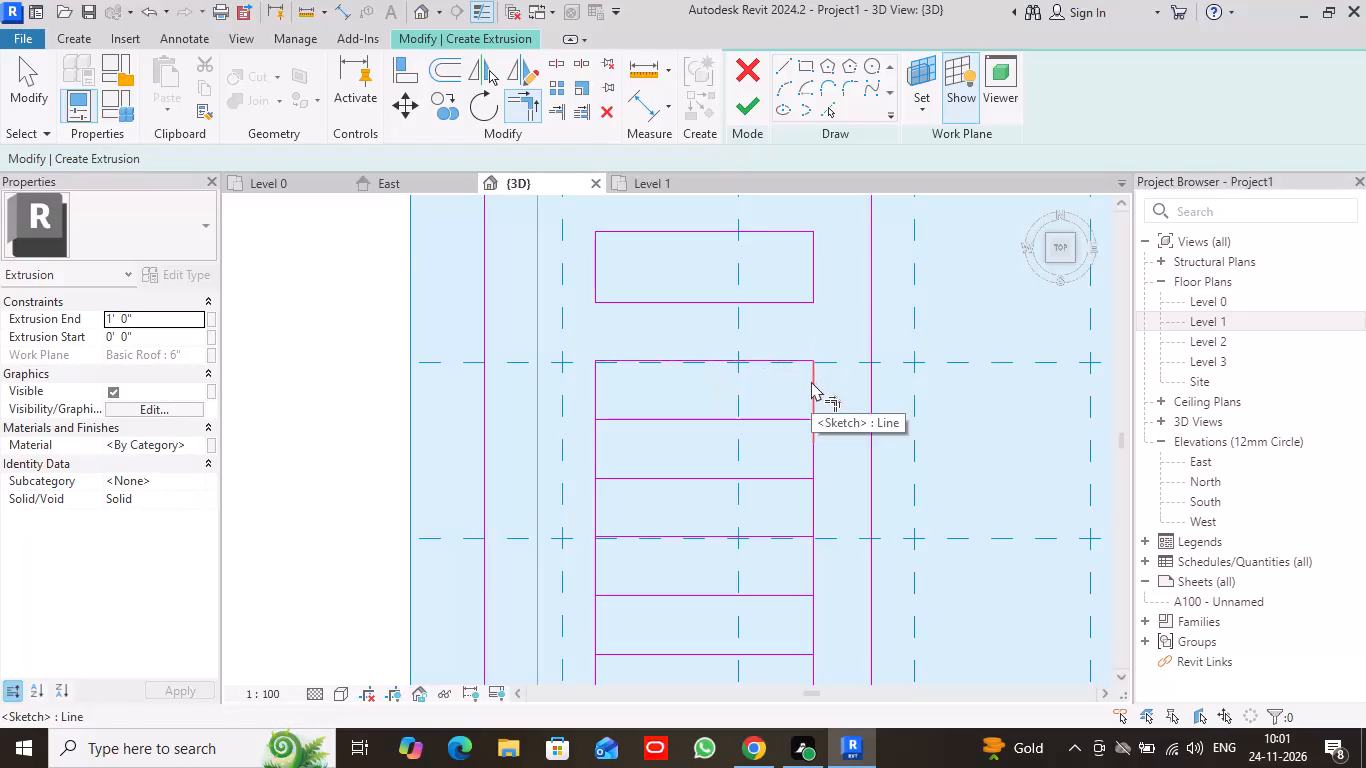
left_click(594, 387)
left_click(625, 413)
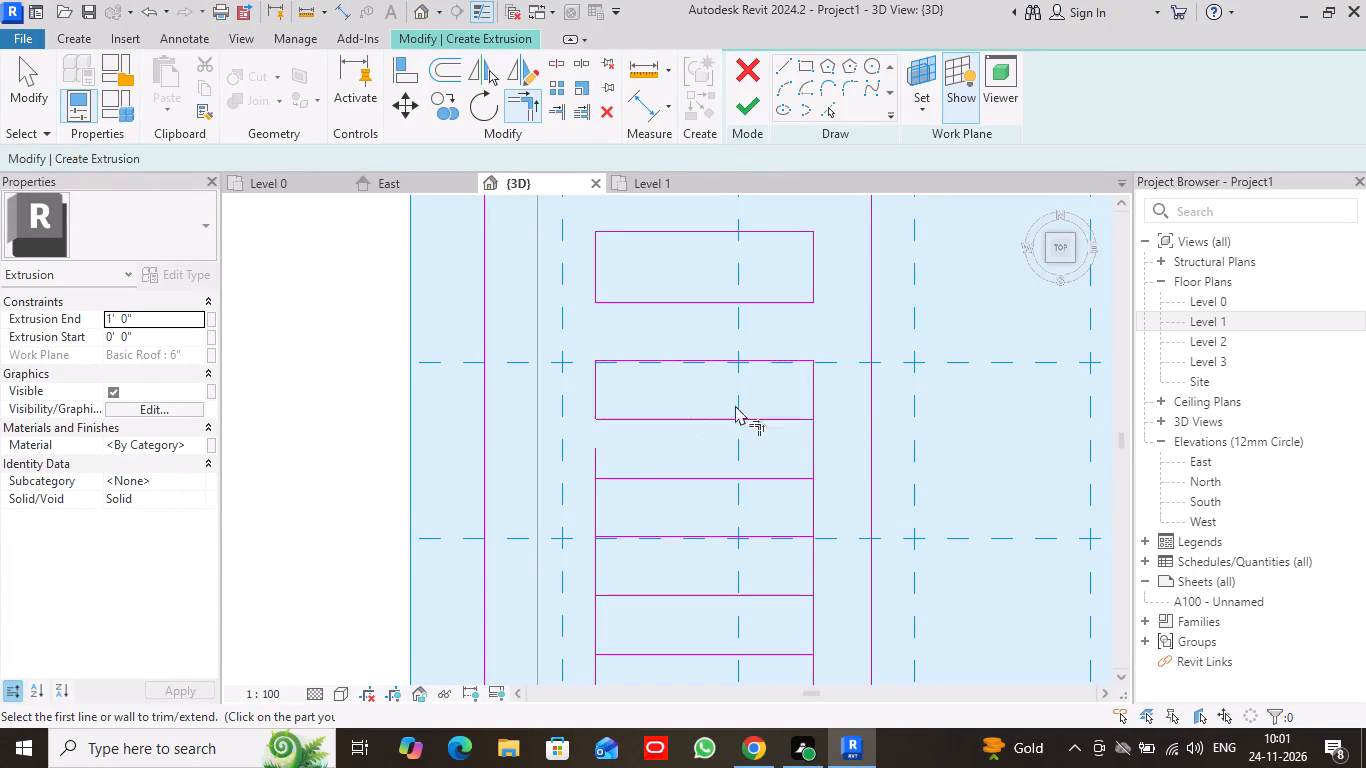
left_click(809, 372)
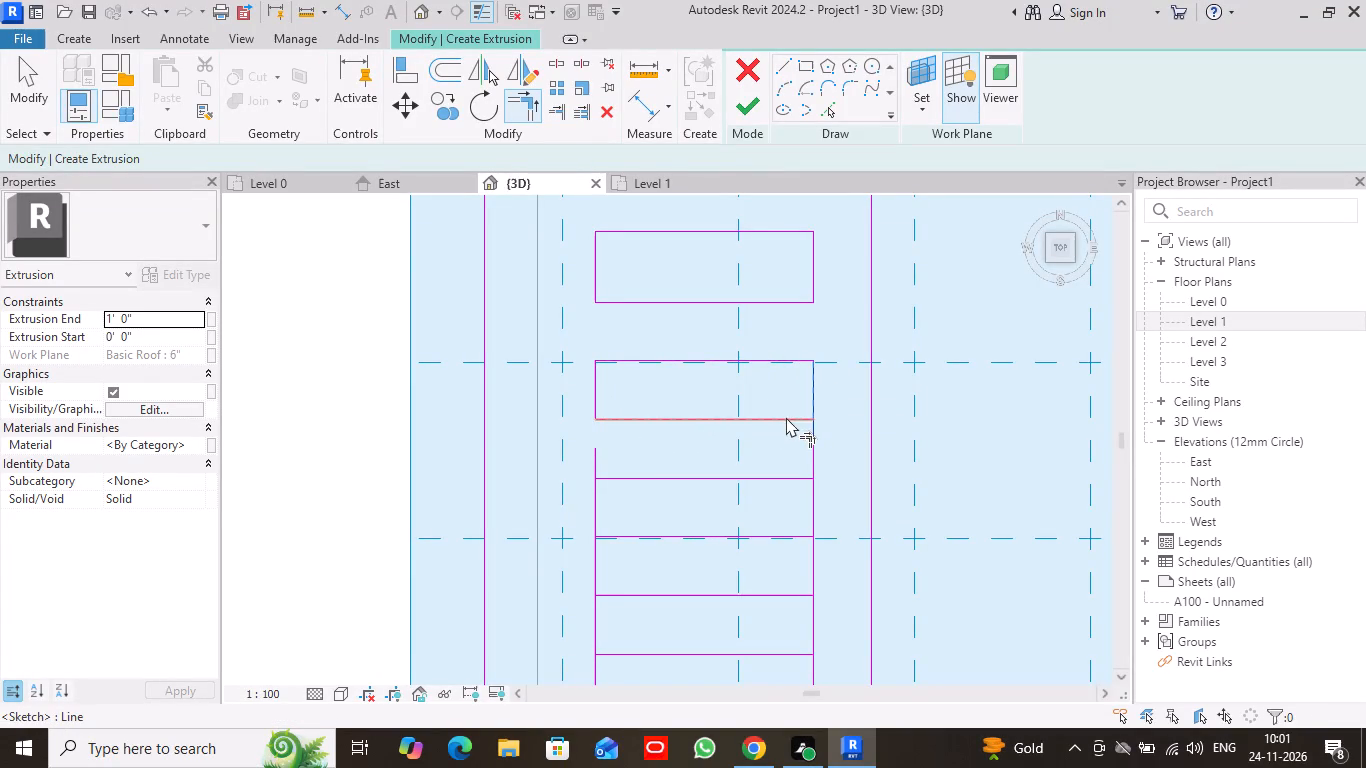
left_click(786, 417)
Trim the next left and right edge segments to corners with the fourth and fifth cross lines, closing the third rectangle.
middle_click_drag(828, 460, 832, 422)
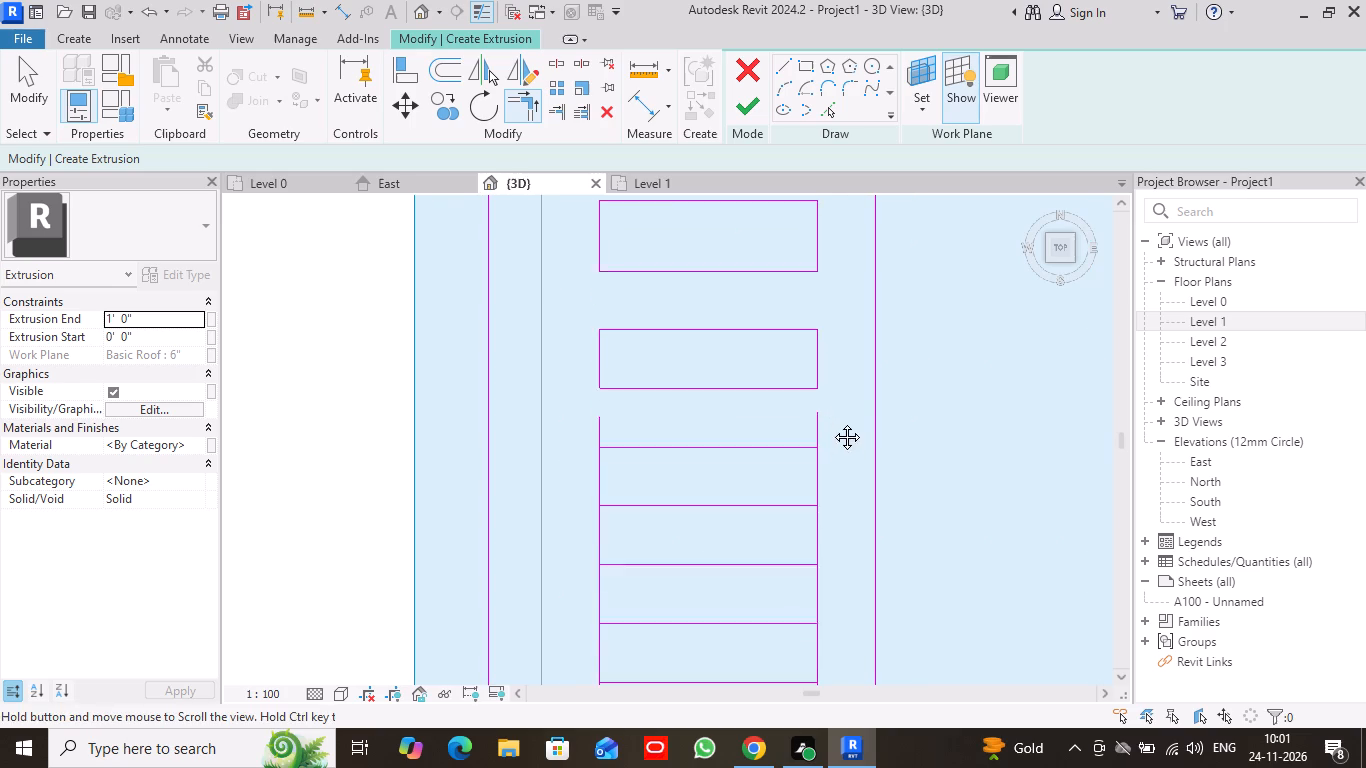
middle_click_drag(832, 422, 834, 390)
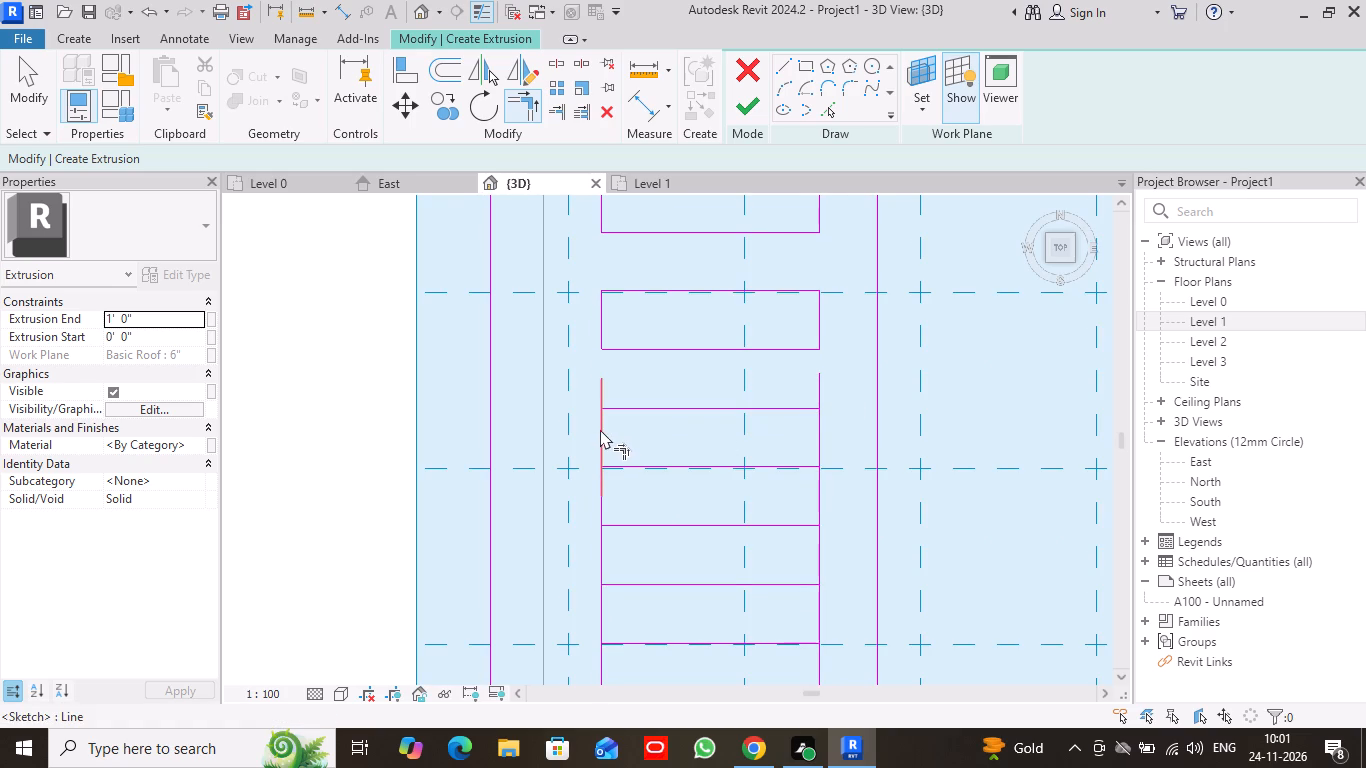
left_click(602, 430)
left_click(637, 405)
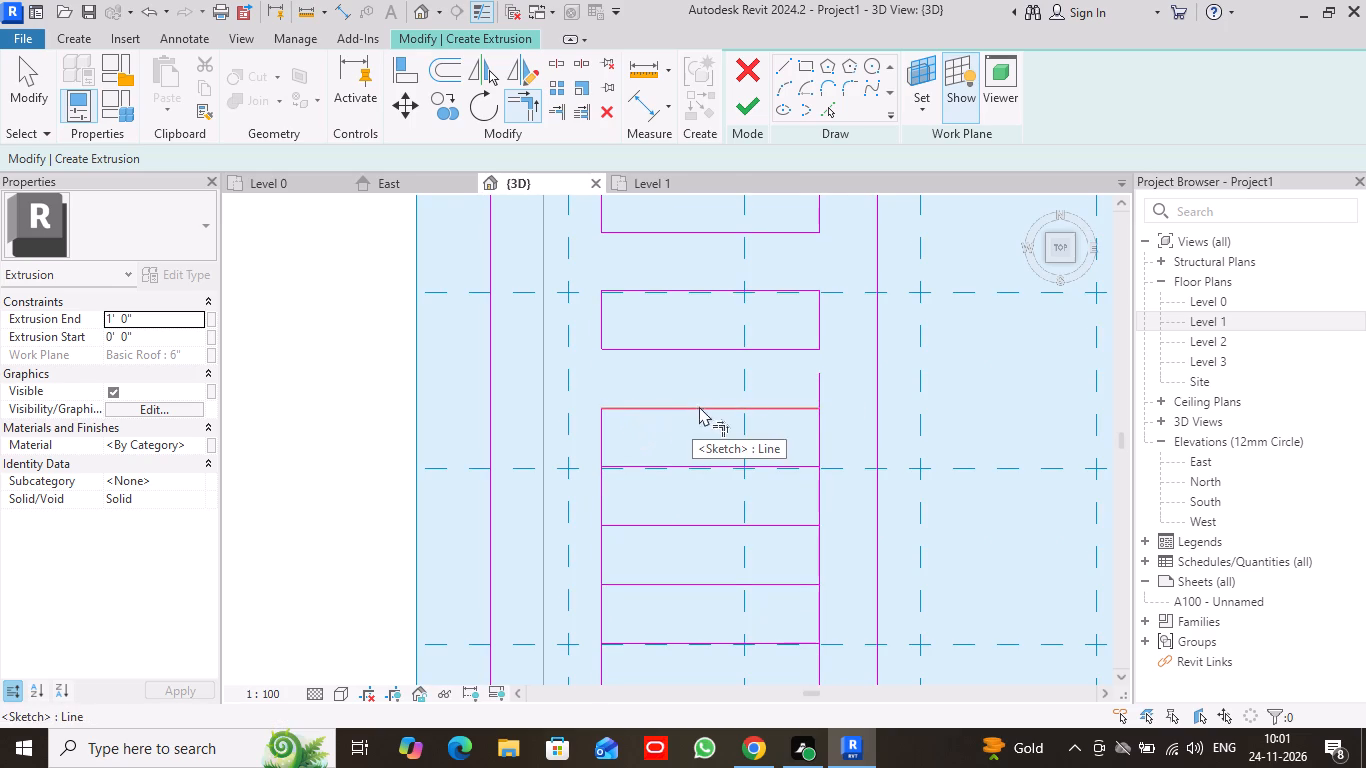
left_click(781, 404)
left_click(820, 438)
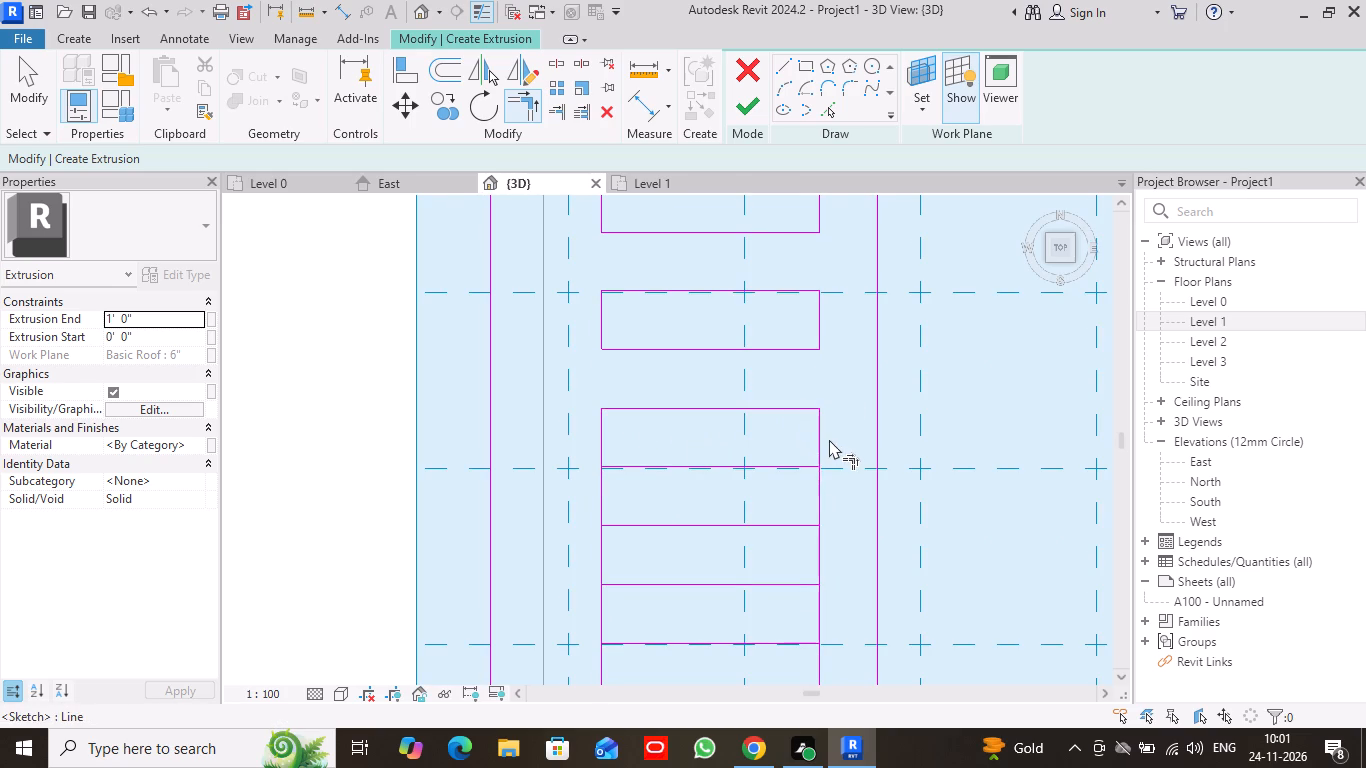
middle_click_drag(829, 439, 836, 365)
left_click(611, 360)
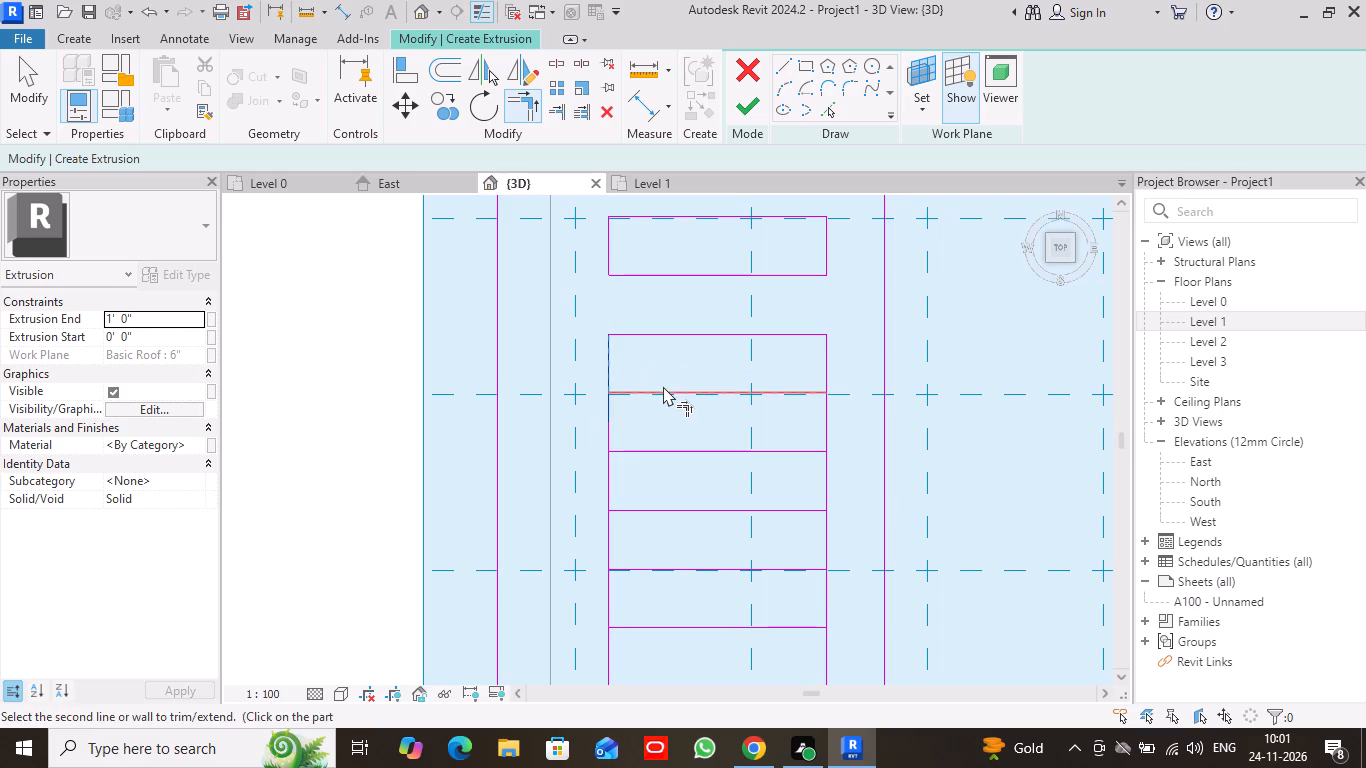
left_click(663, 386)
left_click(827, 358)
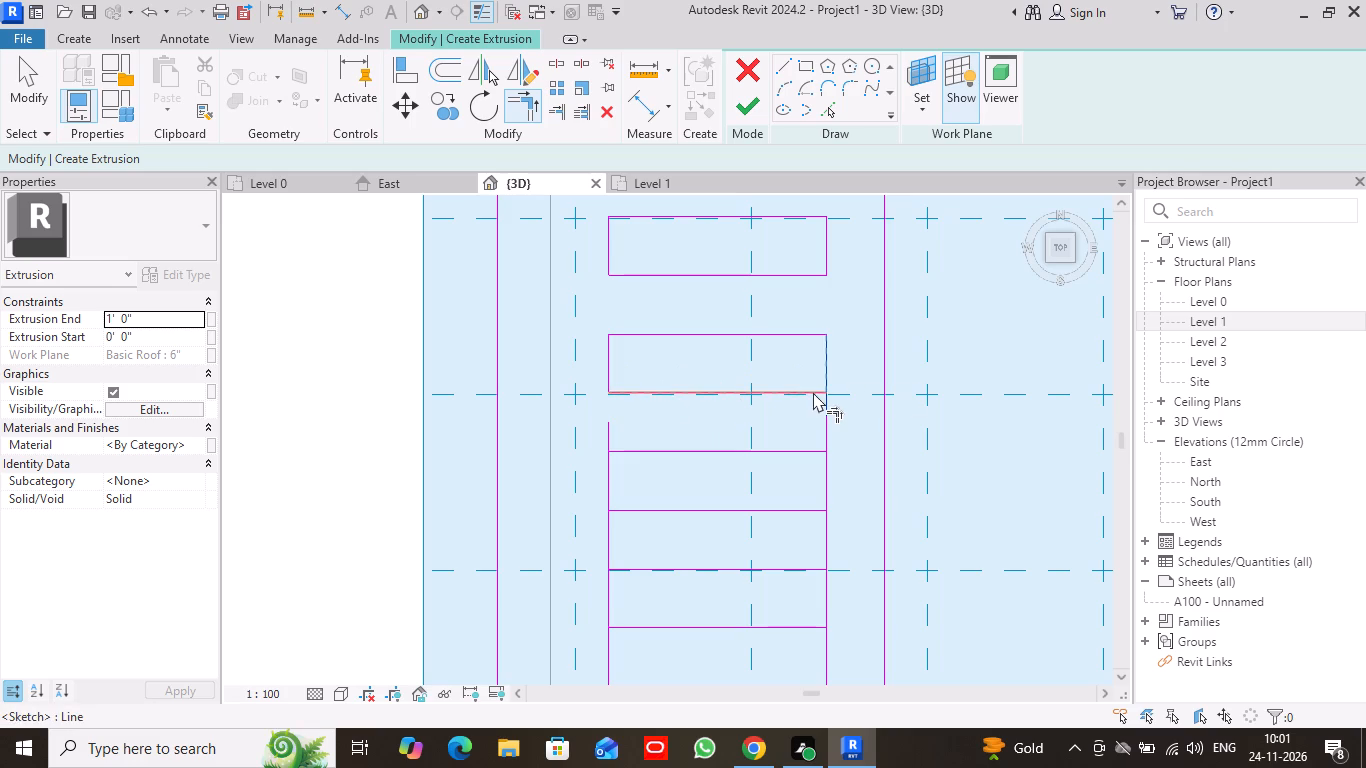
left_click(813, 392)
Trim the following left and right edge segments to corners with the sixth and seventh cross lines, closing the fourth rectangle.
middle_click_drag(748, 474, 756, 419)
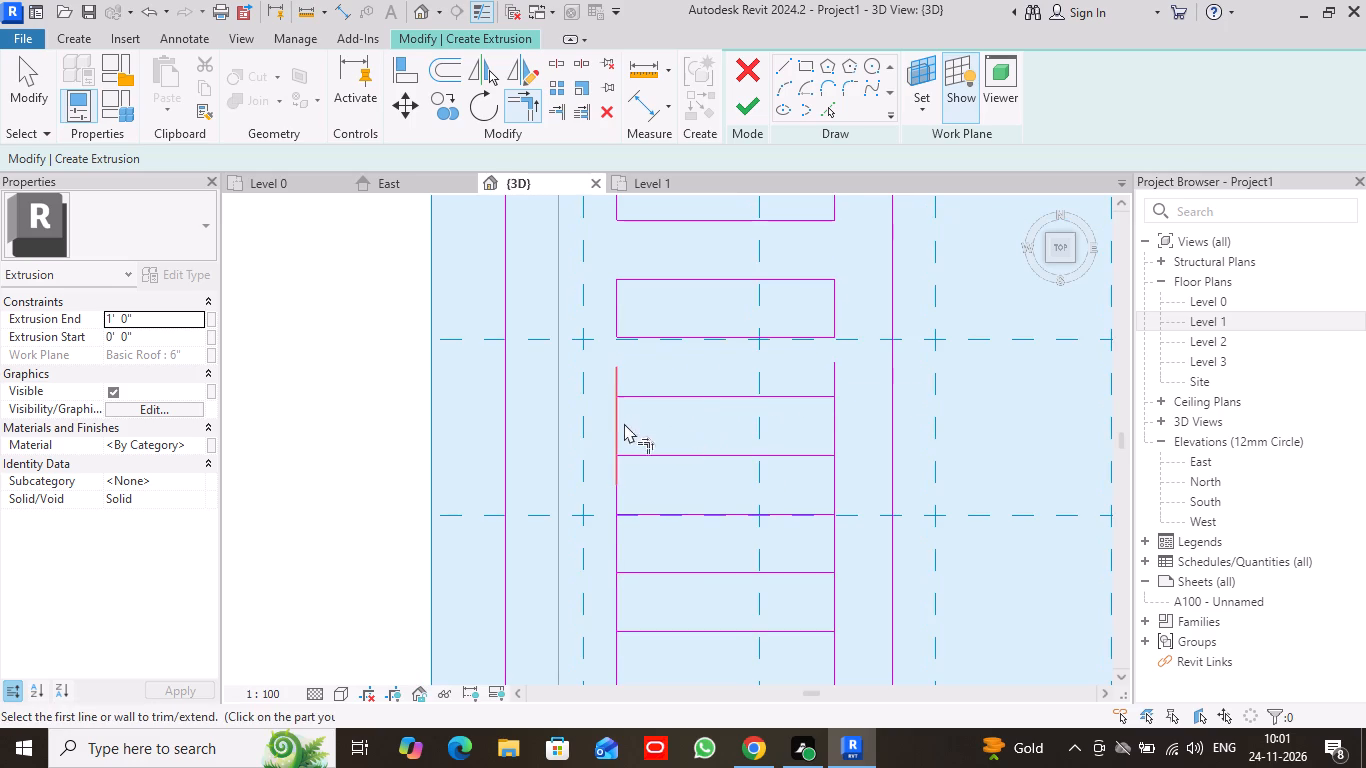
left_click(615, 418)
left_click(648, 395)
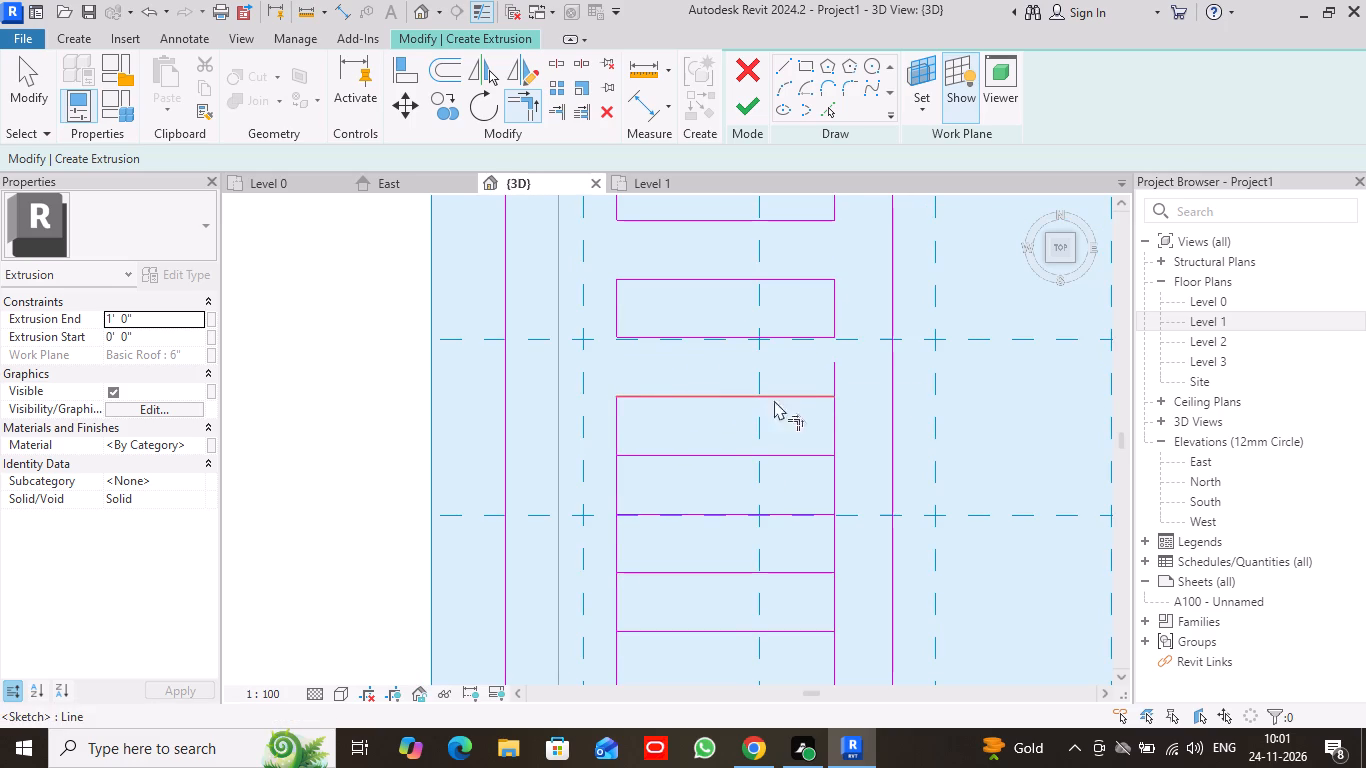
left_click(809, 393)
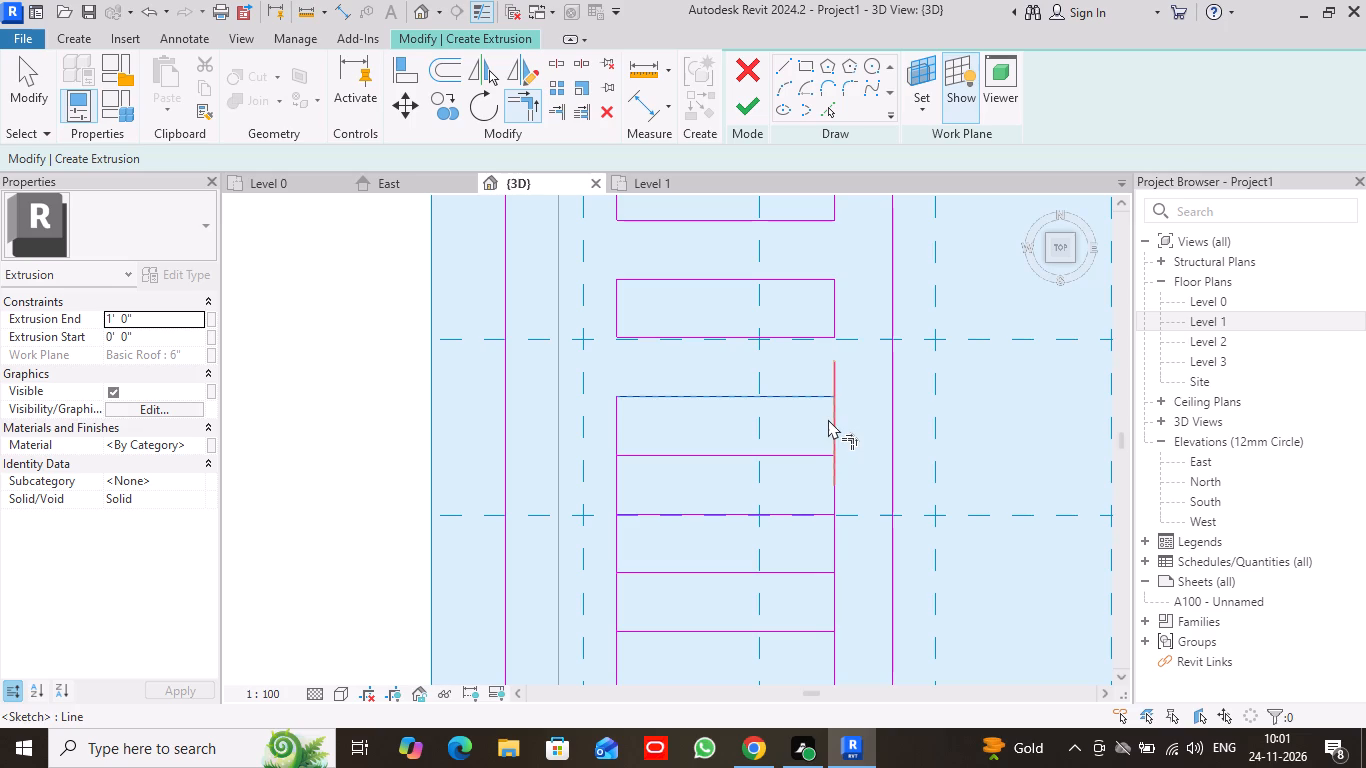
left_click(834, 415)
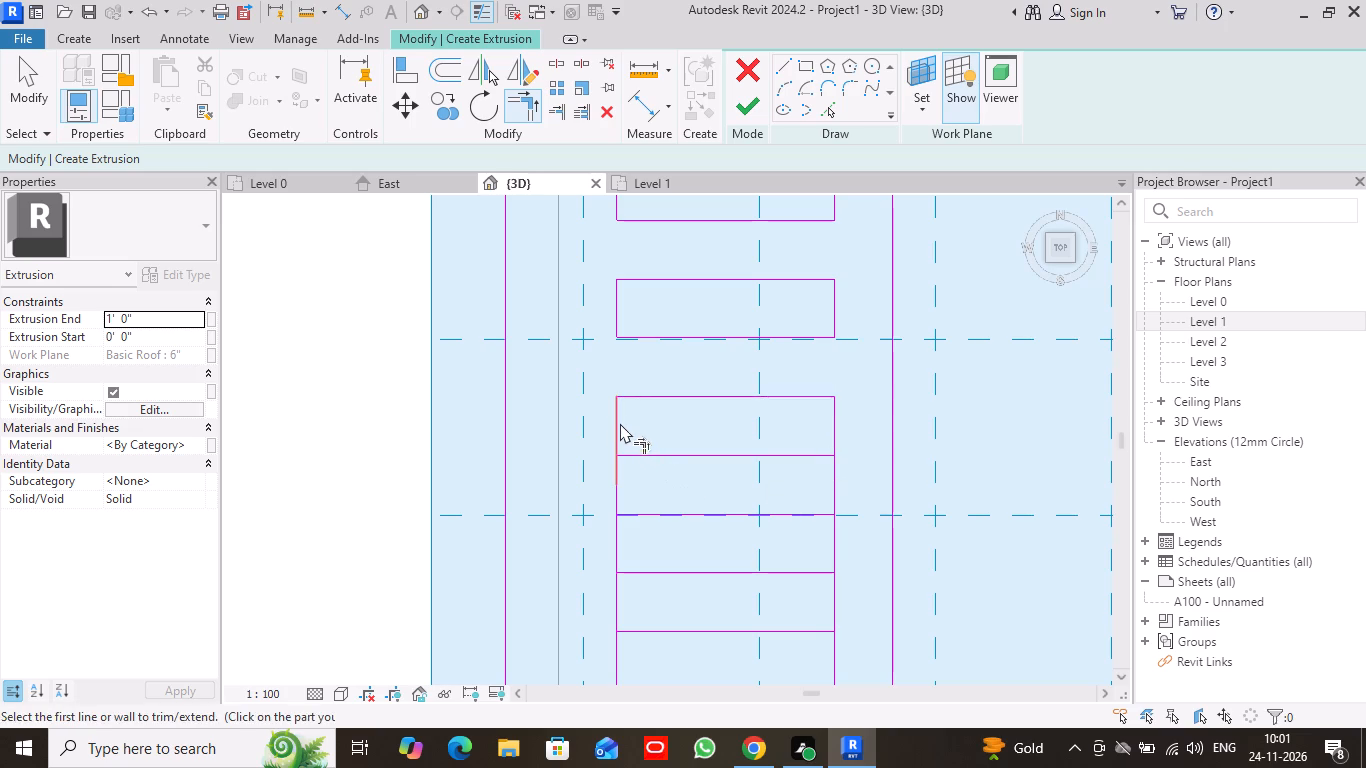
left_click(619, 420)
left_click(654, 450)
left_click(831, 413)
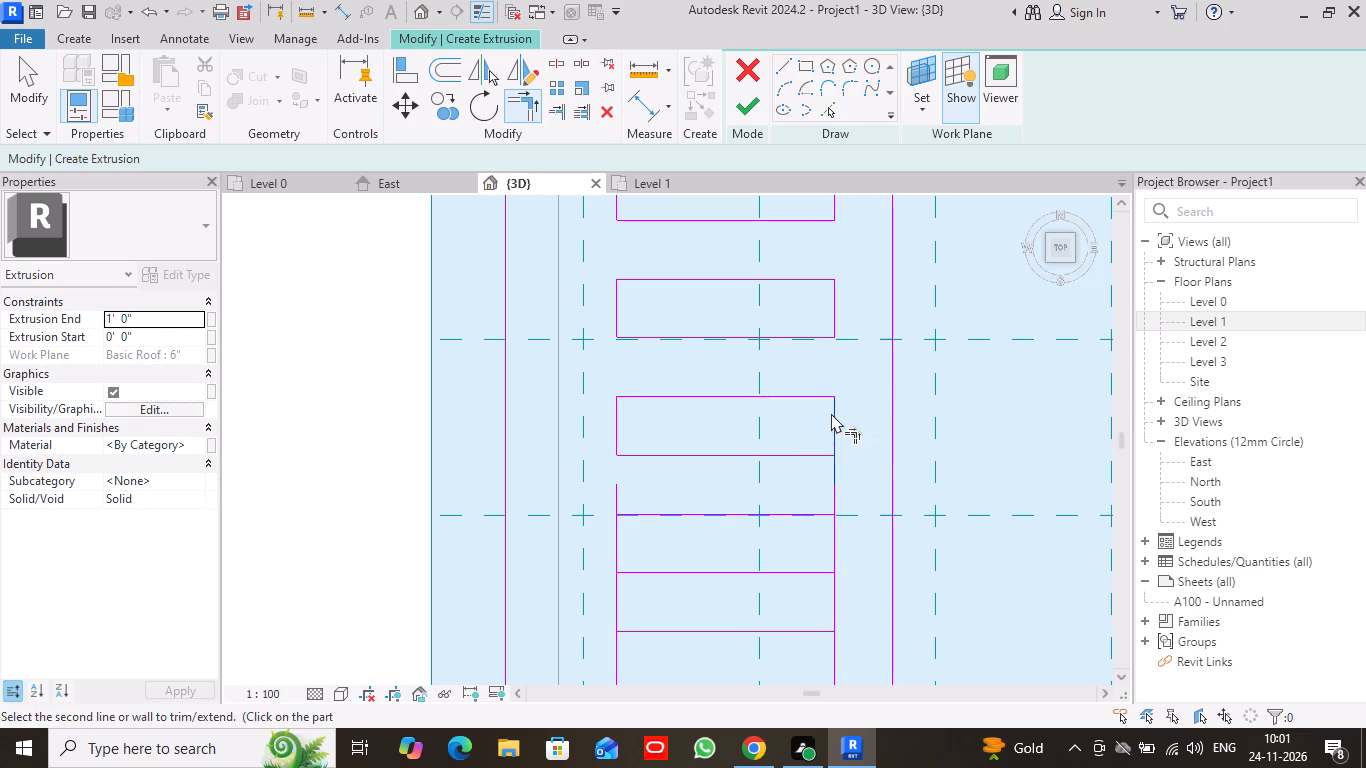
left_click(802, 450)
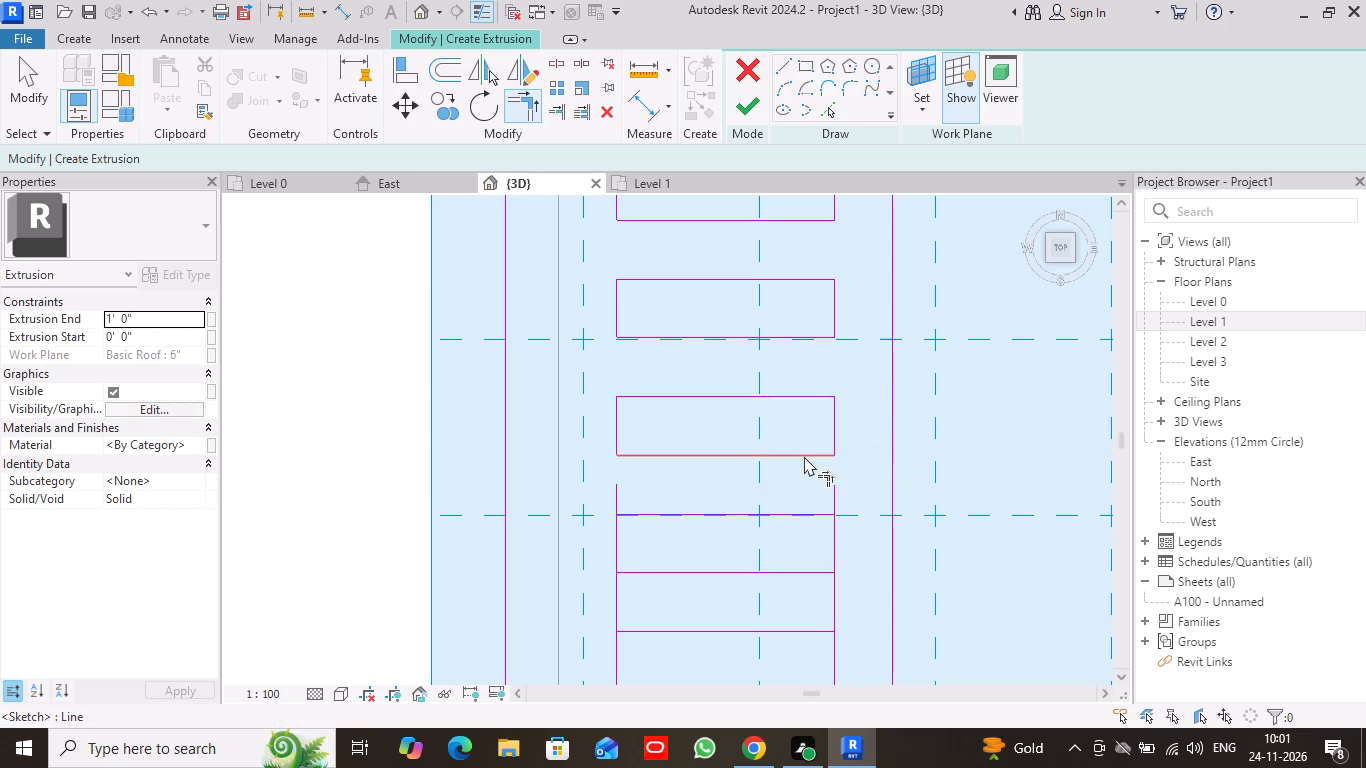
Close the fifth rectangle by trimming its left and right edge segments to corners with the eighth and ninth cross lines.
scroll(859, 508, "down", 1)
middle_click_drag(859, 508, 838, 341)
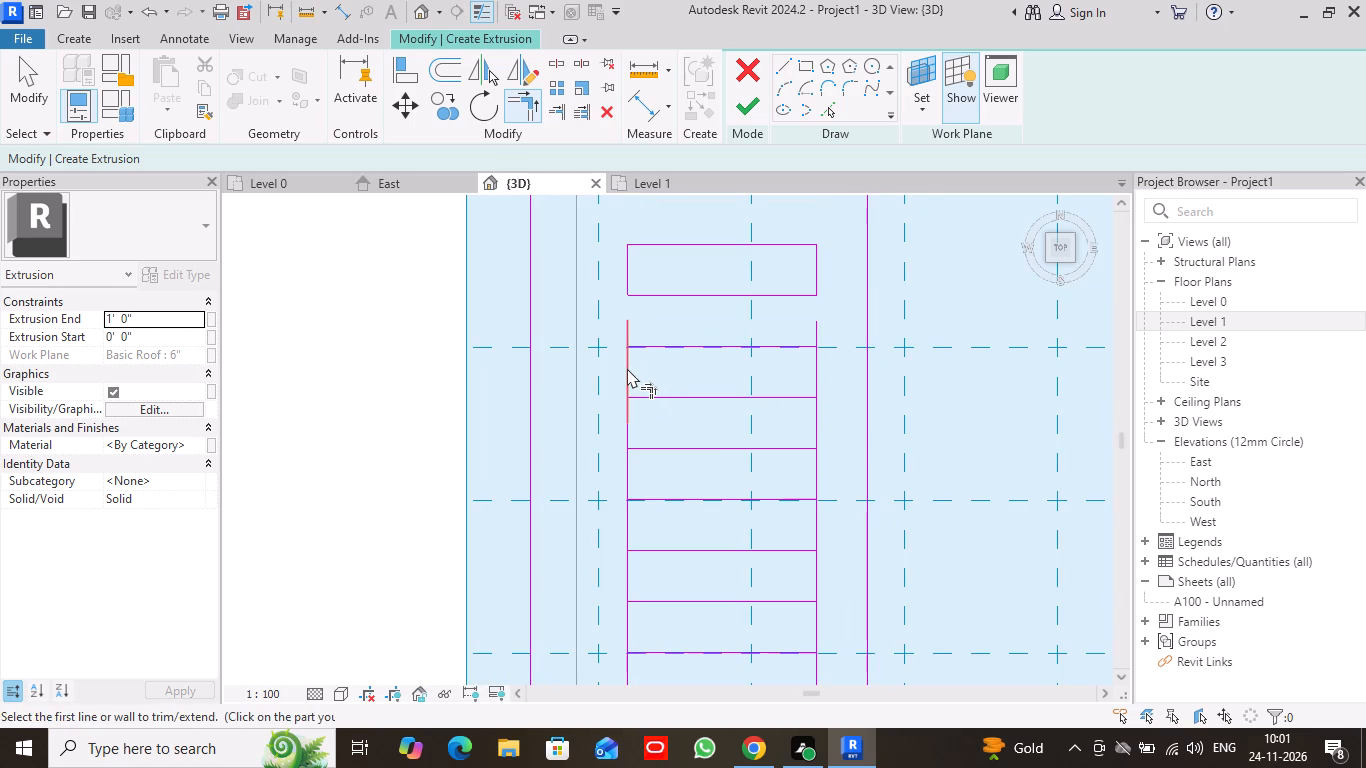
left_click(627, 368)
left_click(657, 348)
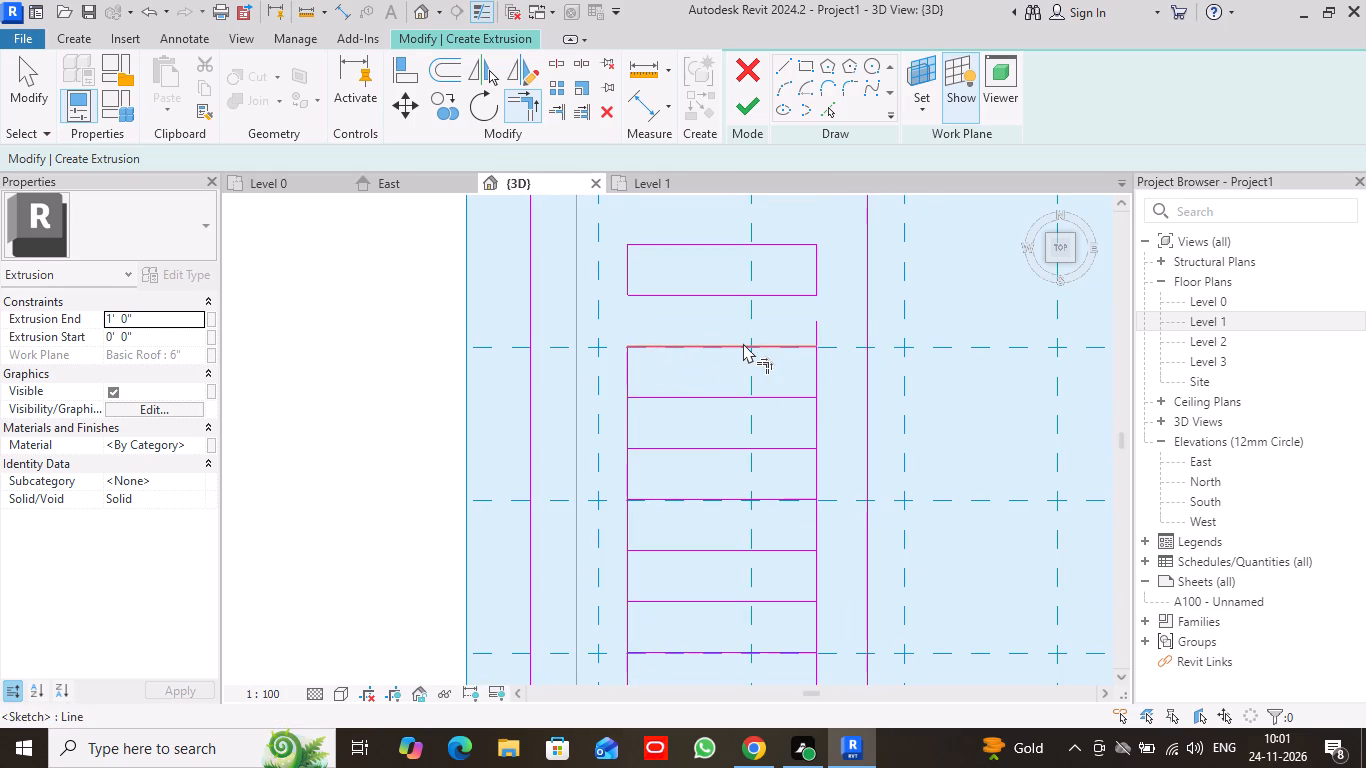
left_click(766, 343)
left_click(815, 363)
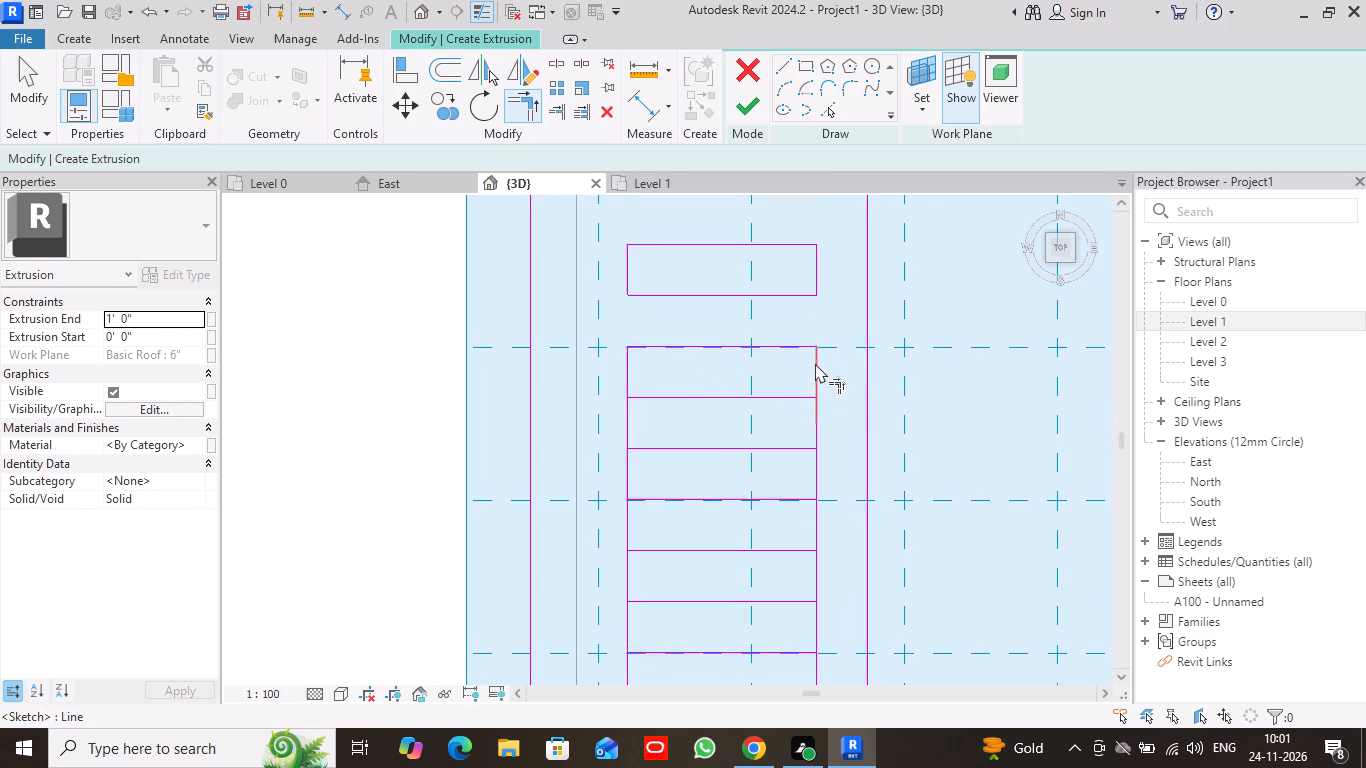
left_click(629, 376)
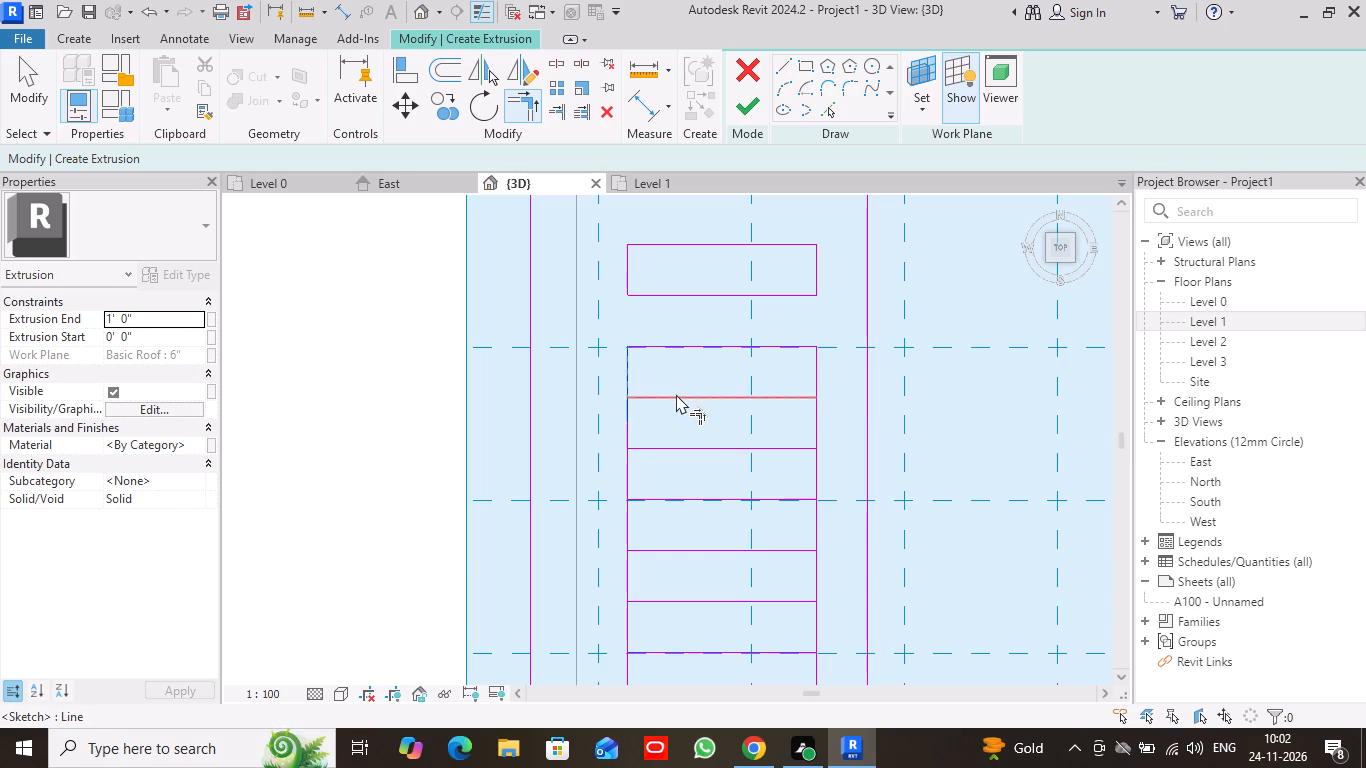
left_click(676, 394)
left_click(818, 365)
left_click(784, 396)
Close the sixth rectangle by trimming its left and right edge segments to corners with the tenth and eleventh cross lines.
middle_click_drag(780, 405, 775, 333)
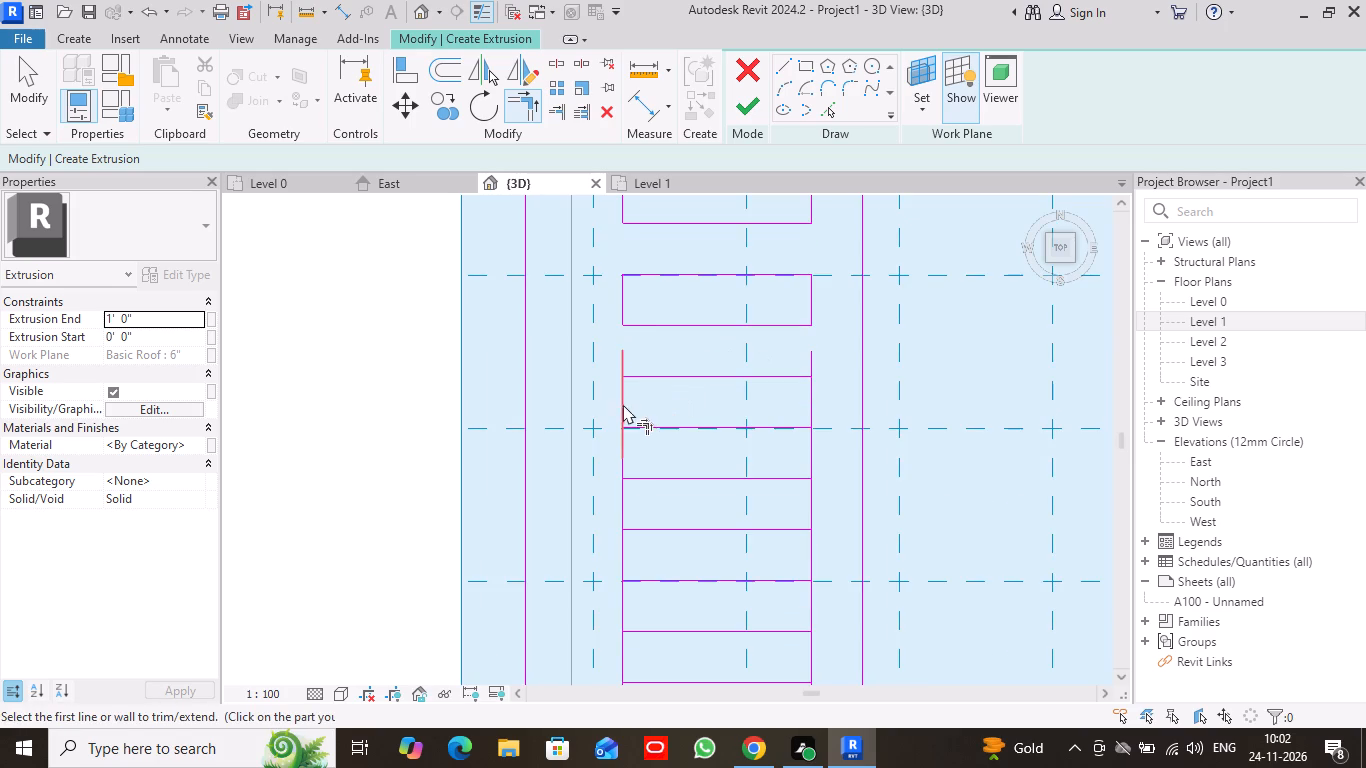
left_click(621, 399)
left_click(643, 374)
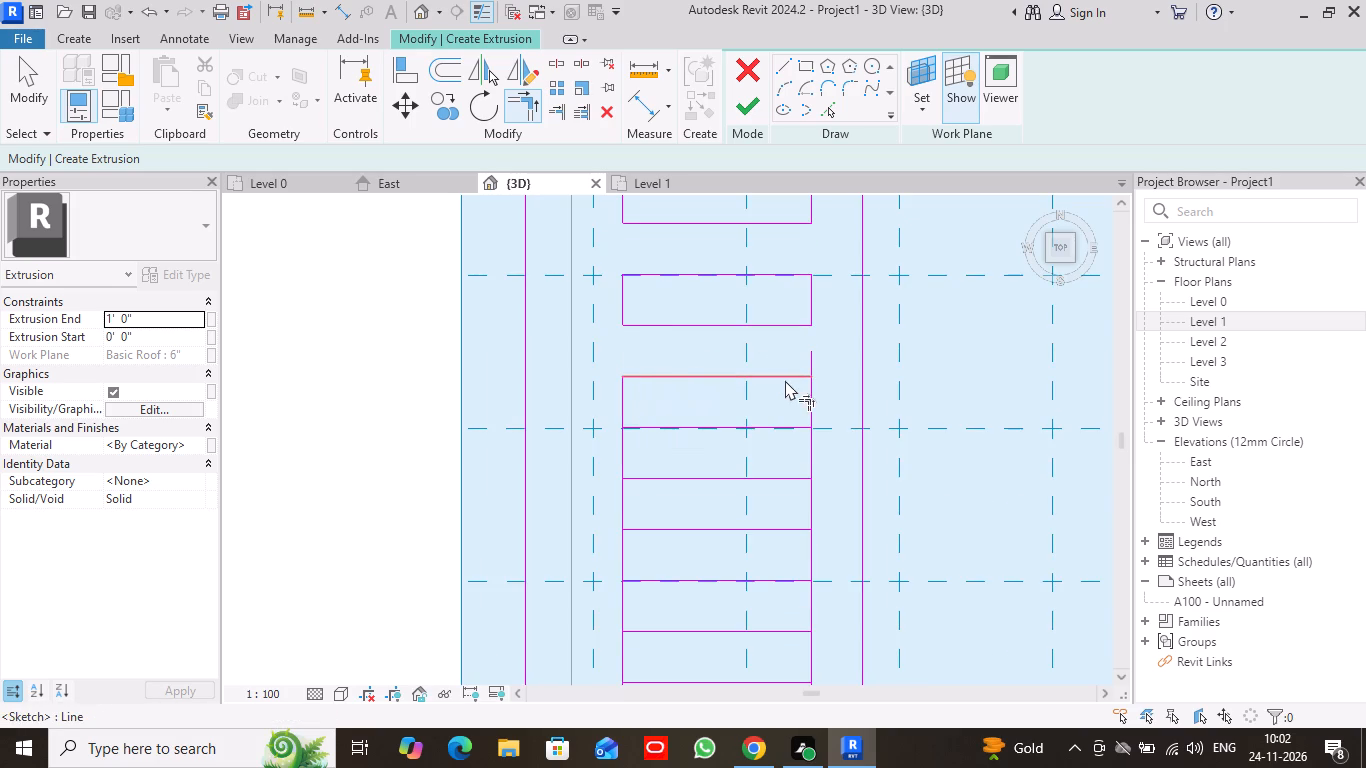
left_click(788, 376)
left_click(812, 403)
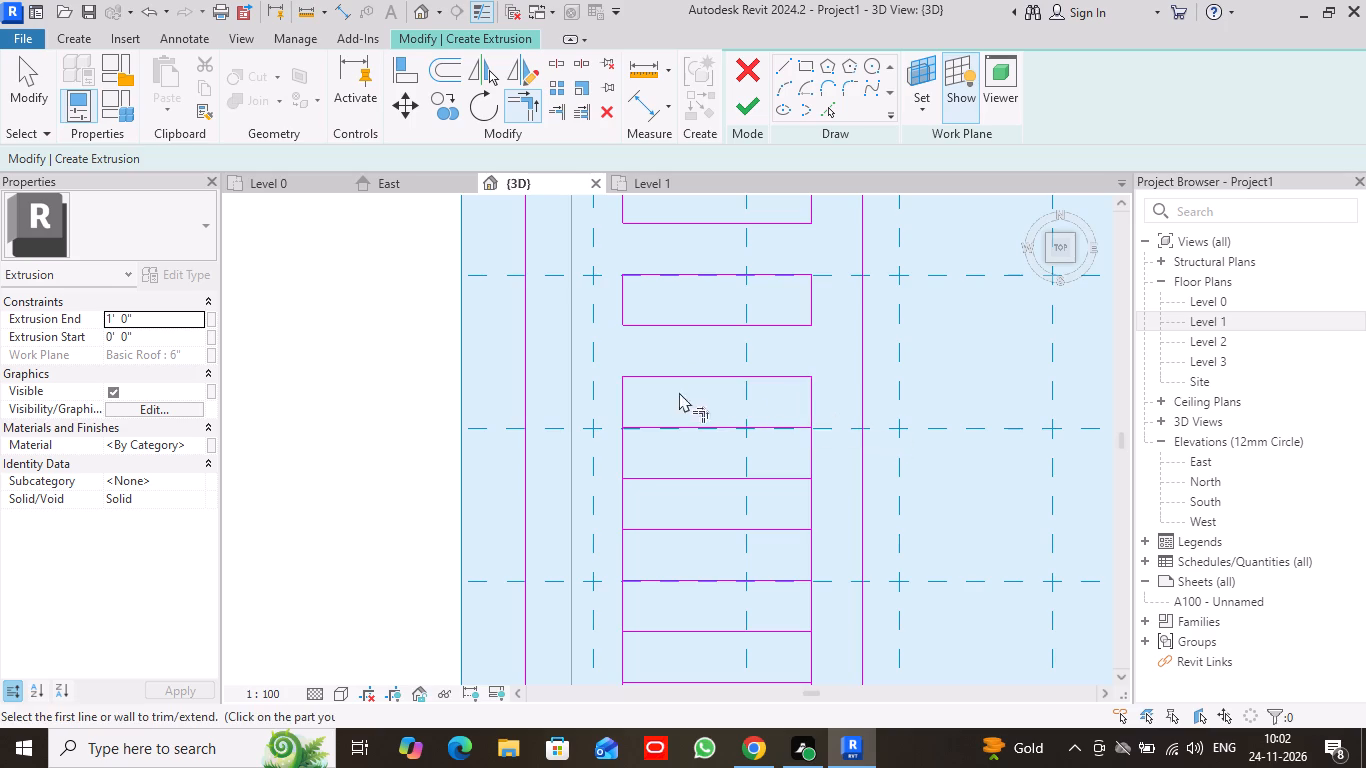
left_click(623, 400)
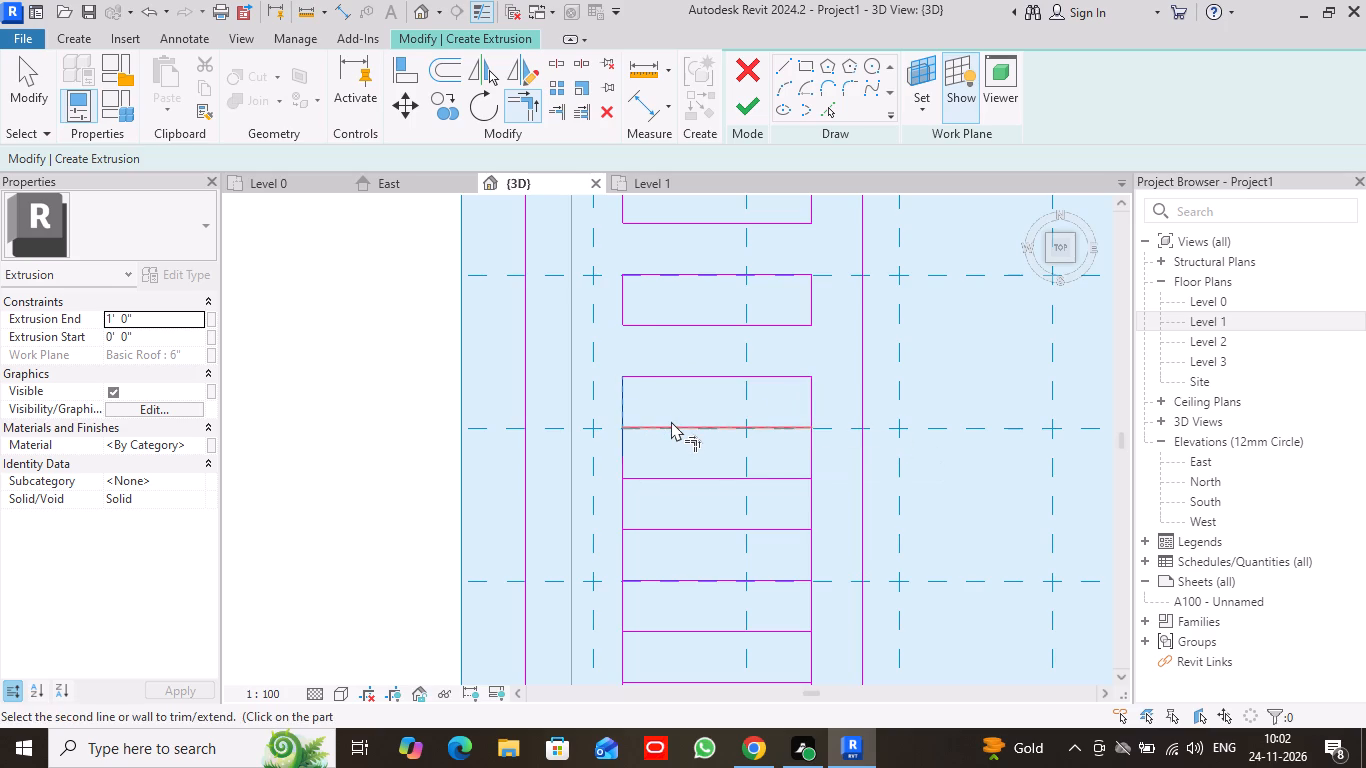
left_click(671, 421)
left_click(811, 389)
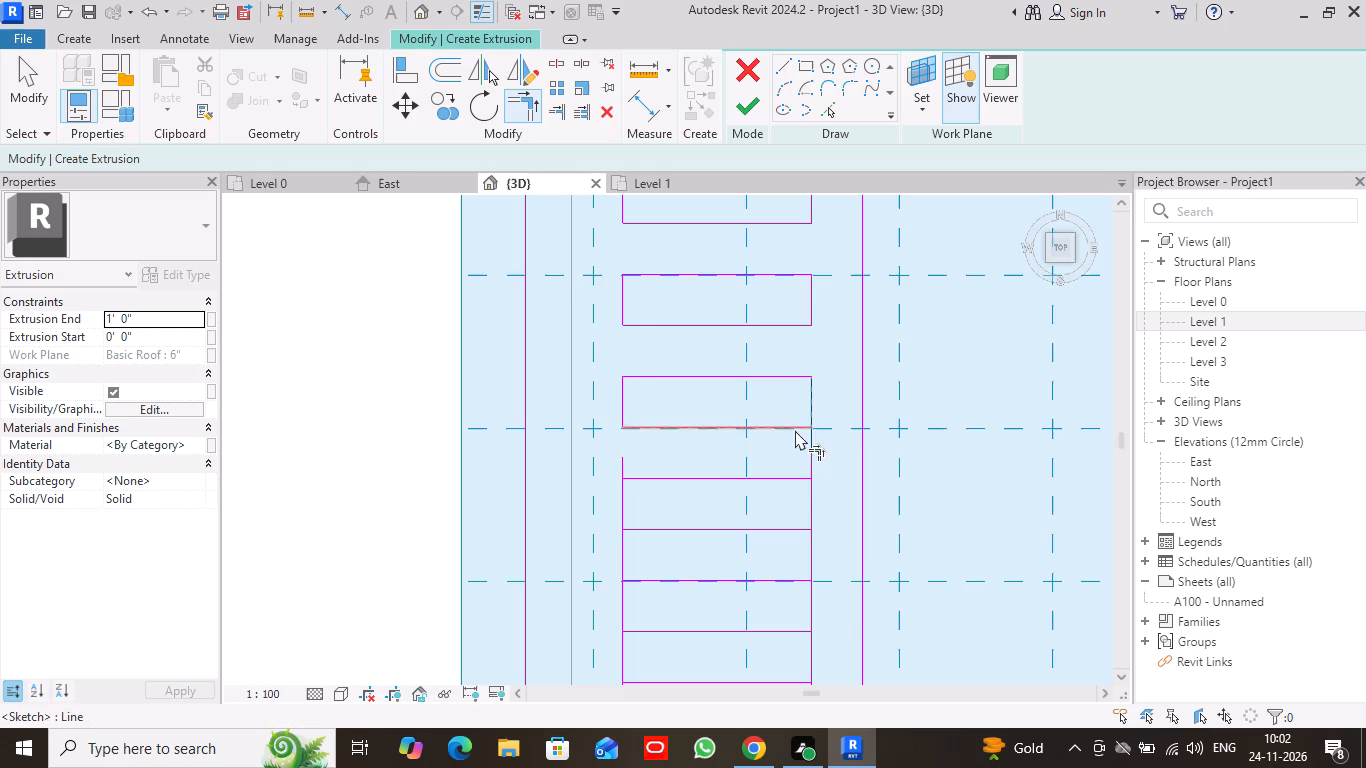
left_click(798, 431)
Close the seventh rectangle by trimming its left and right edge segments to corners with the twelfth and thirteenth cross lines.
middle_click_drag(778, 463, 804, 393)
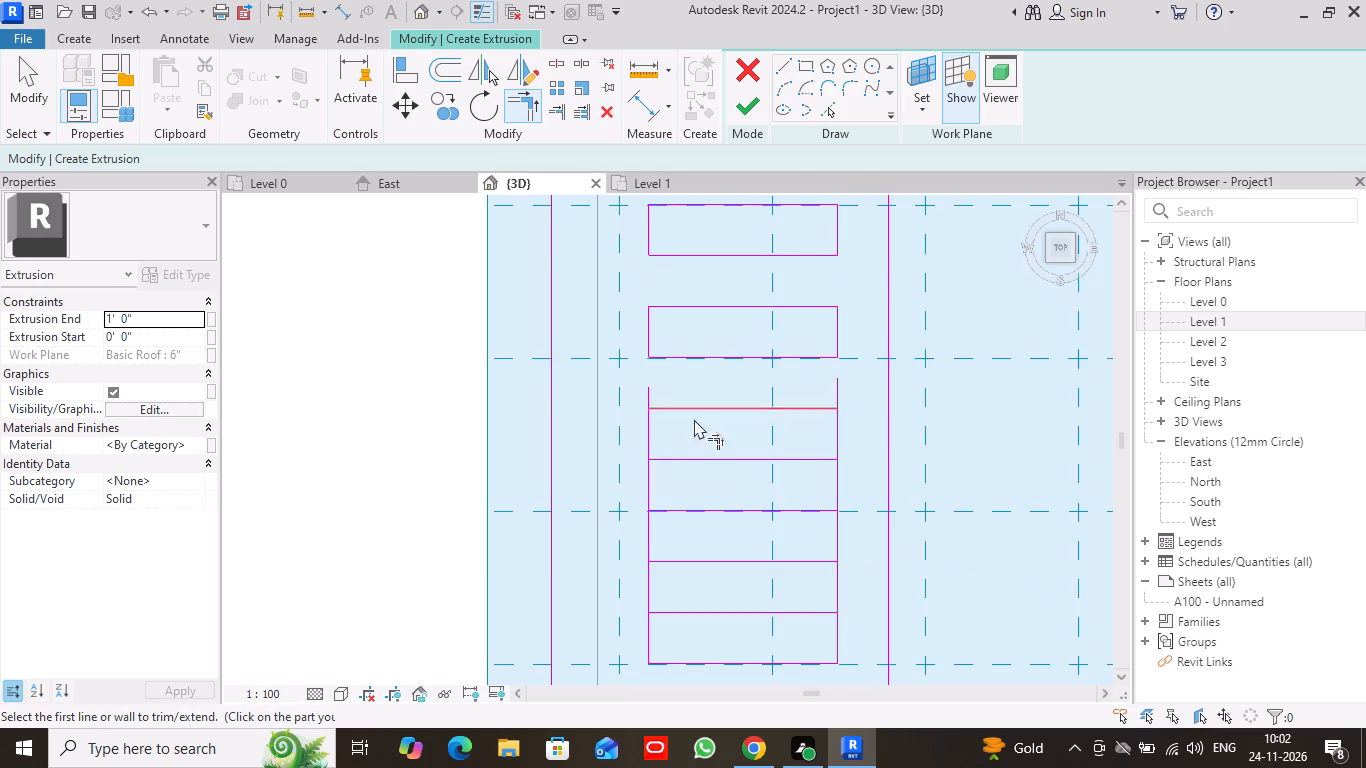
left_click(649, 427)
left_click(680, 410)
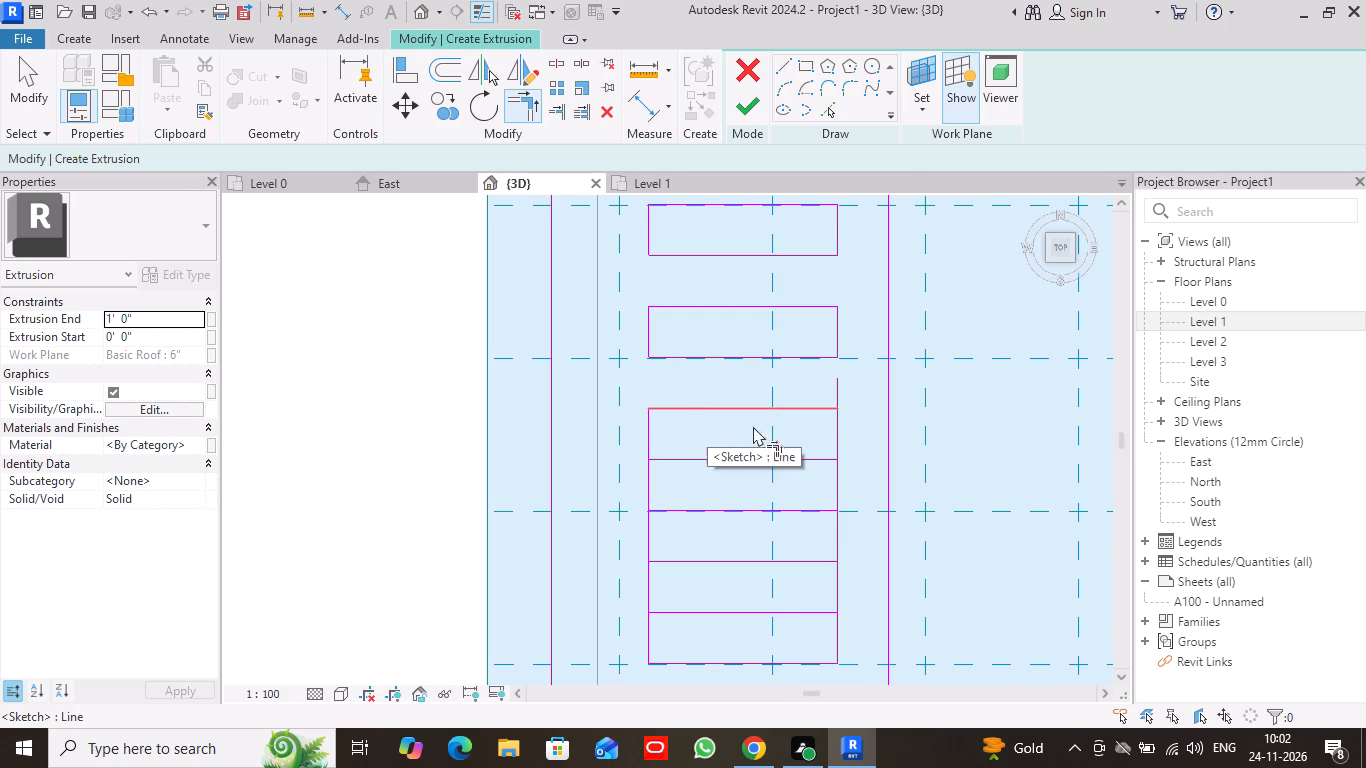
left_click(810, 408)
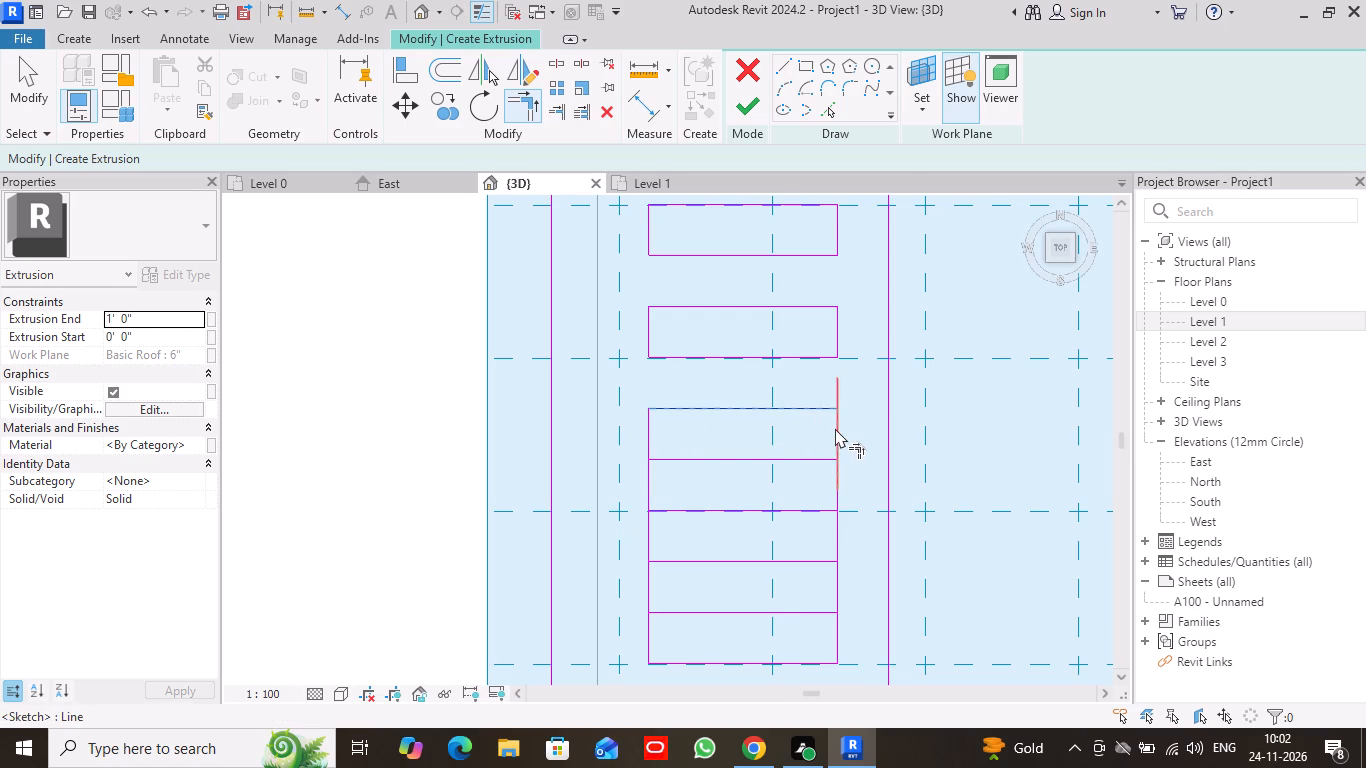
left_click(835, 428)
left_click(654, 434)
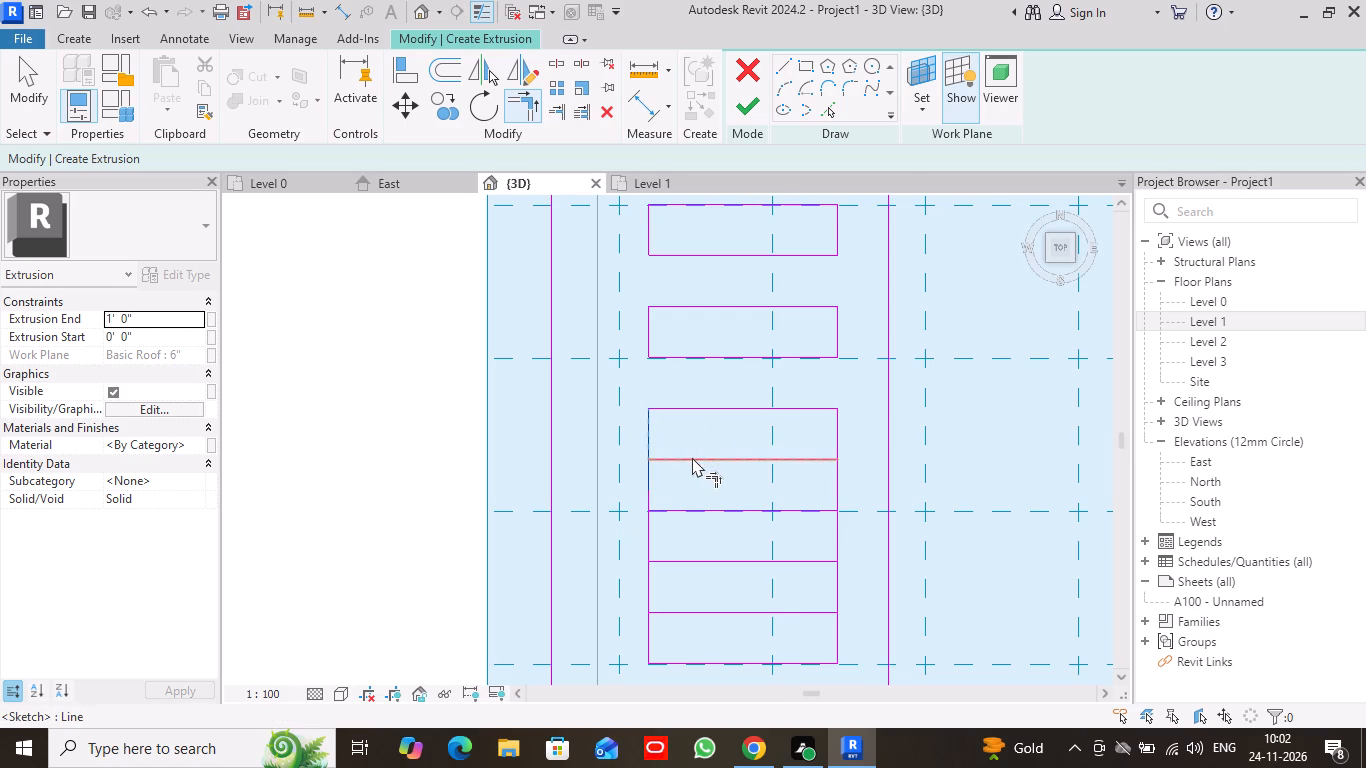
left_click(692, 457)
left_click(839, 420)
left_click(813, 459)
Close the eighth rectangle by trimming its left and right edge segments to corners with the fourteenth and fifteenth cross lines.
middle_click_drag(857, 472, 871, 342)
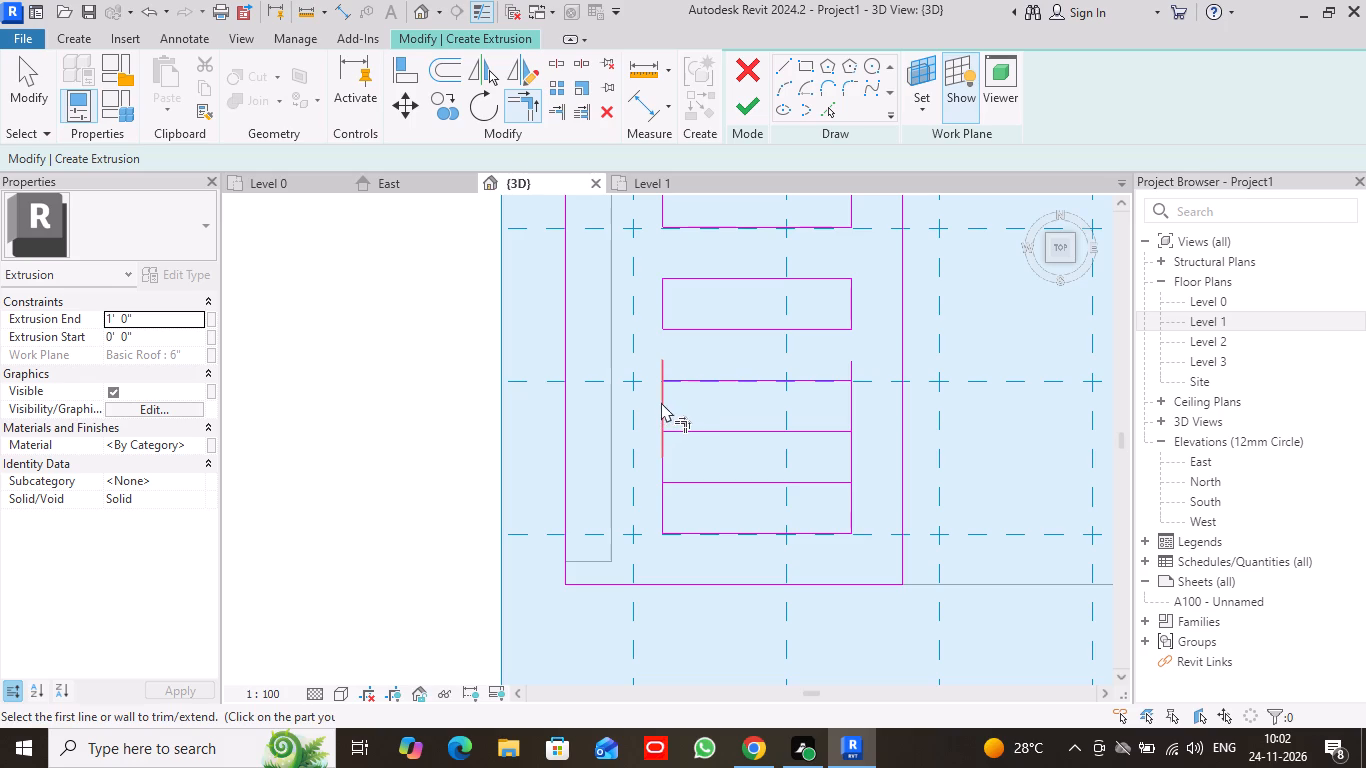
left_click(661, 402)
left_click(693, 381)
left_click(828, 379)
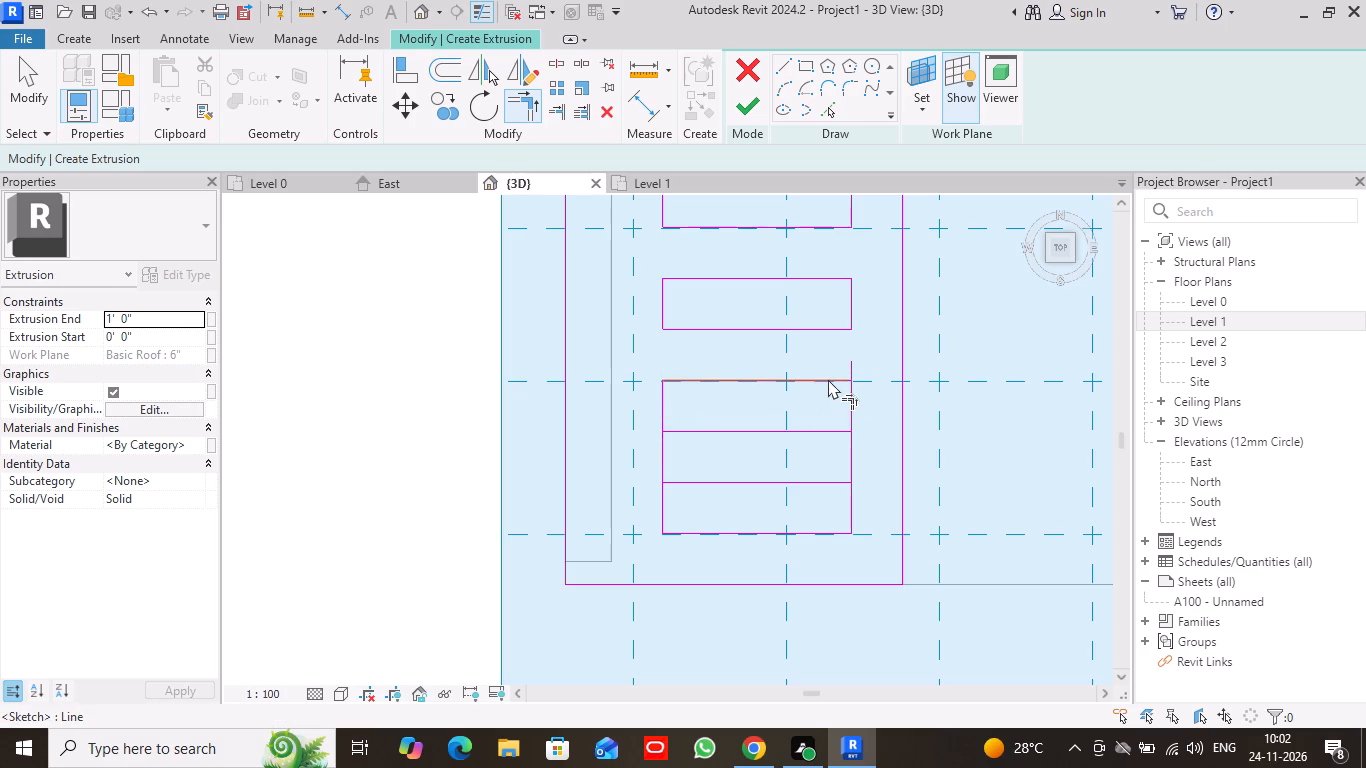
left_click(853, 401)
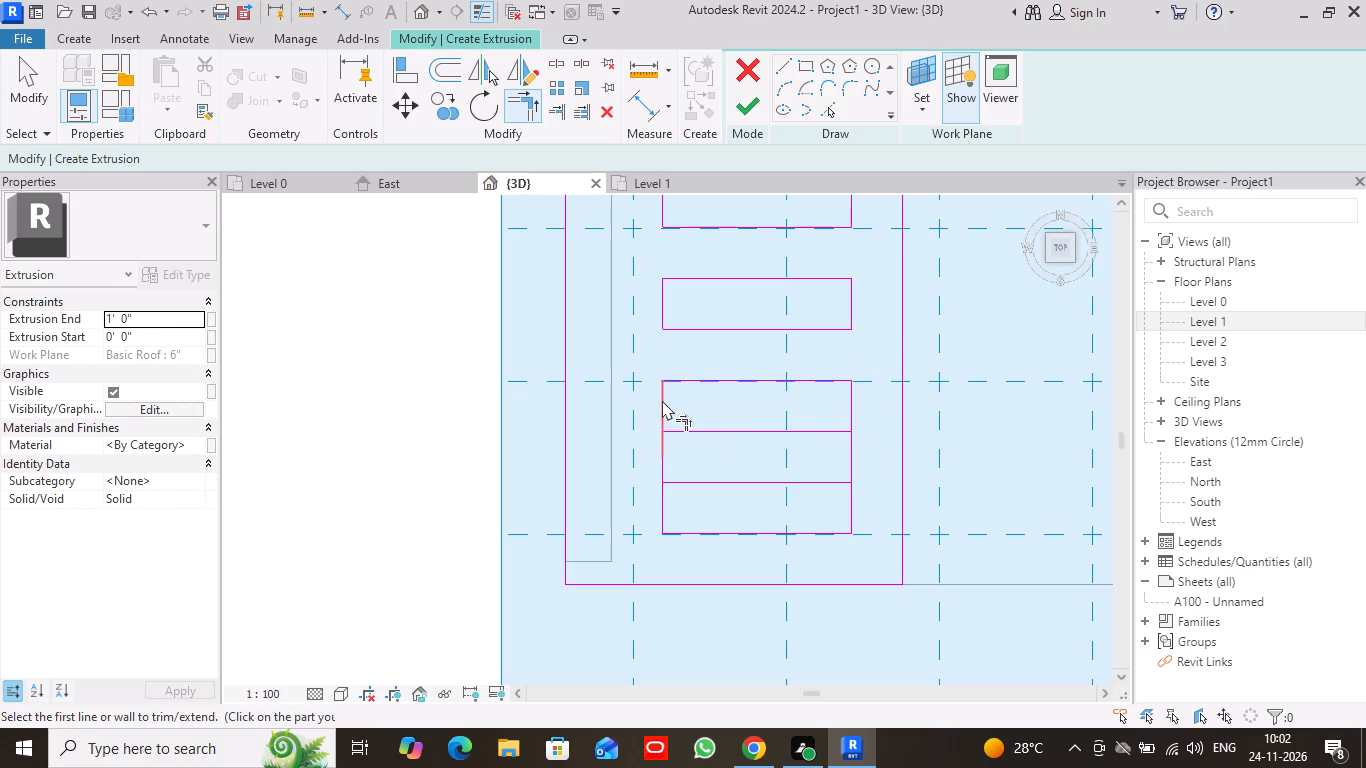
left_click(662, 400)
left_click(711, 432)
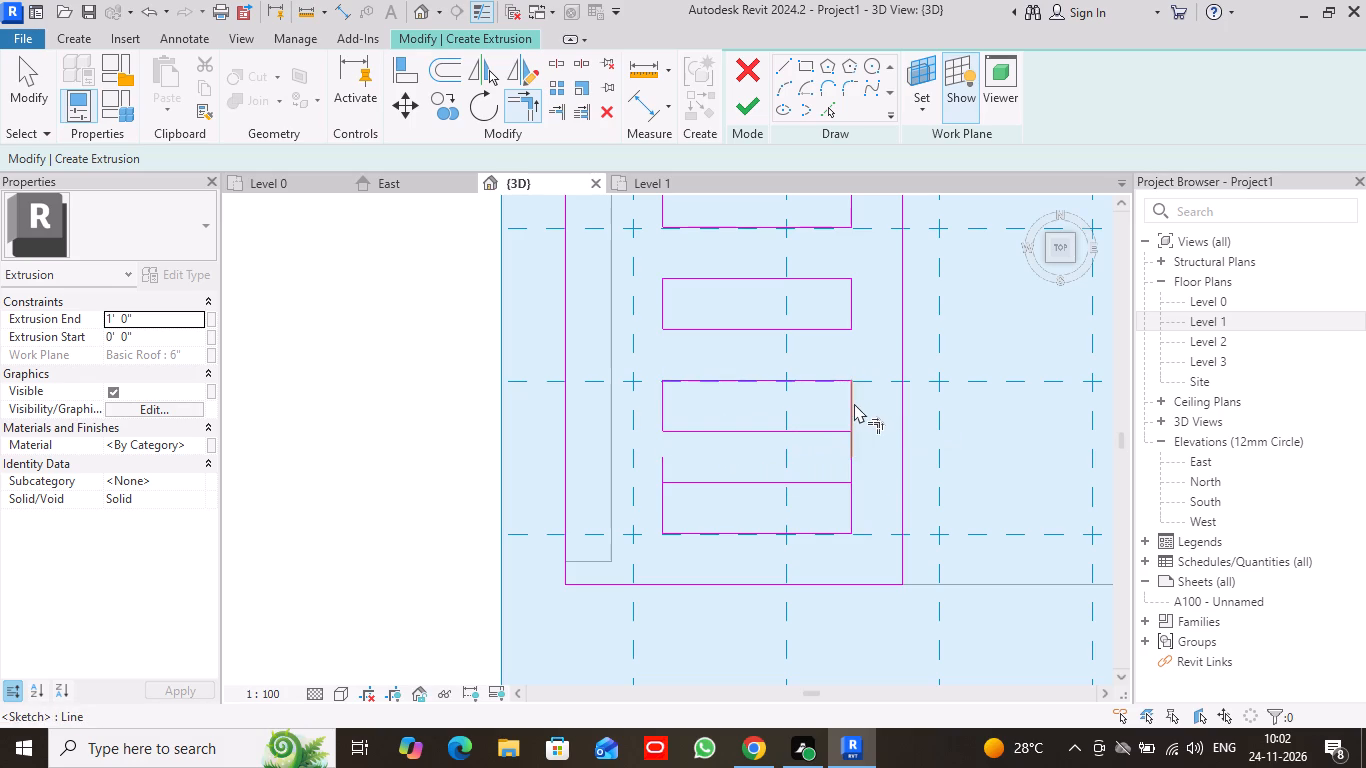
left_click(854, 403)
left_click(839, 429)
Close the ninth, lowest rectangle by trimming its left and right edge segments to corners with the sixteenth cross line.
left_click(663, 504)
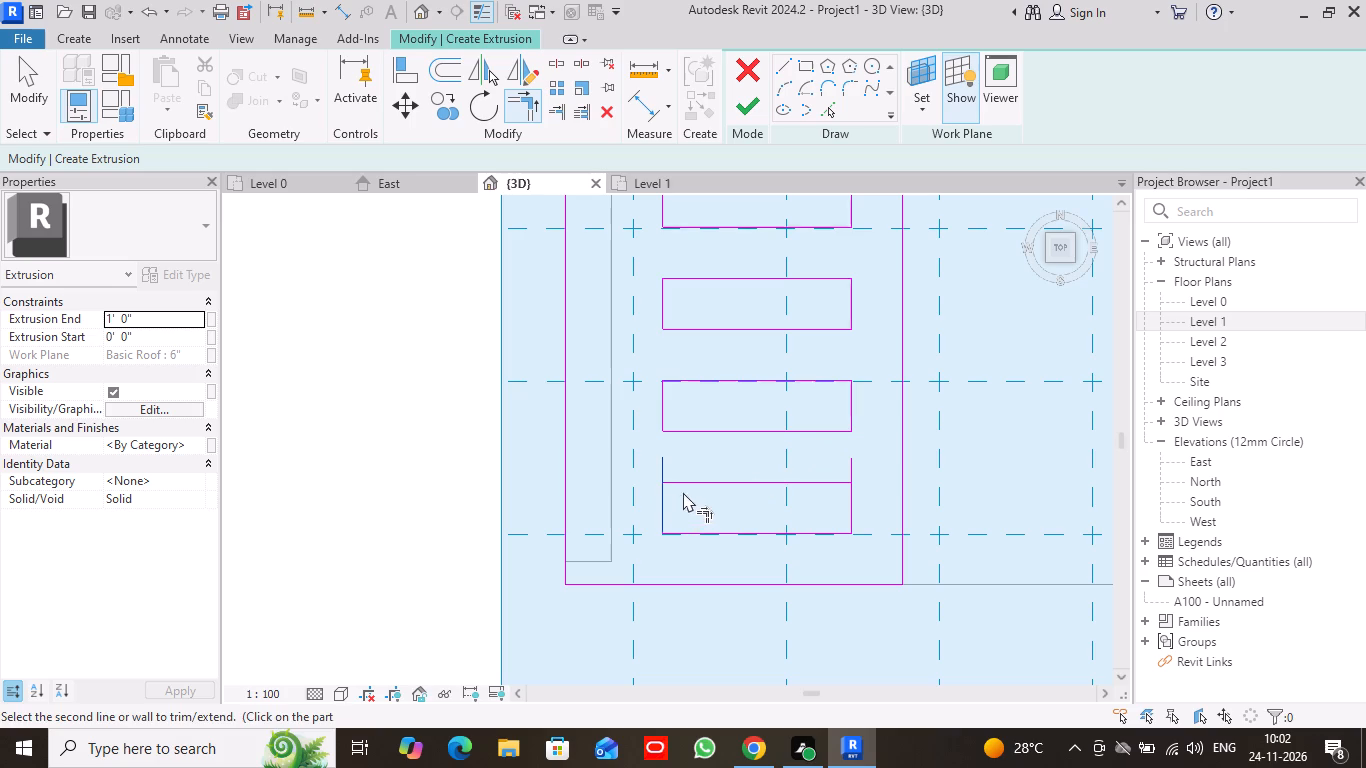
left_click(711, 482)
left_click(817, 479)
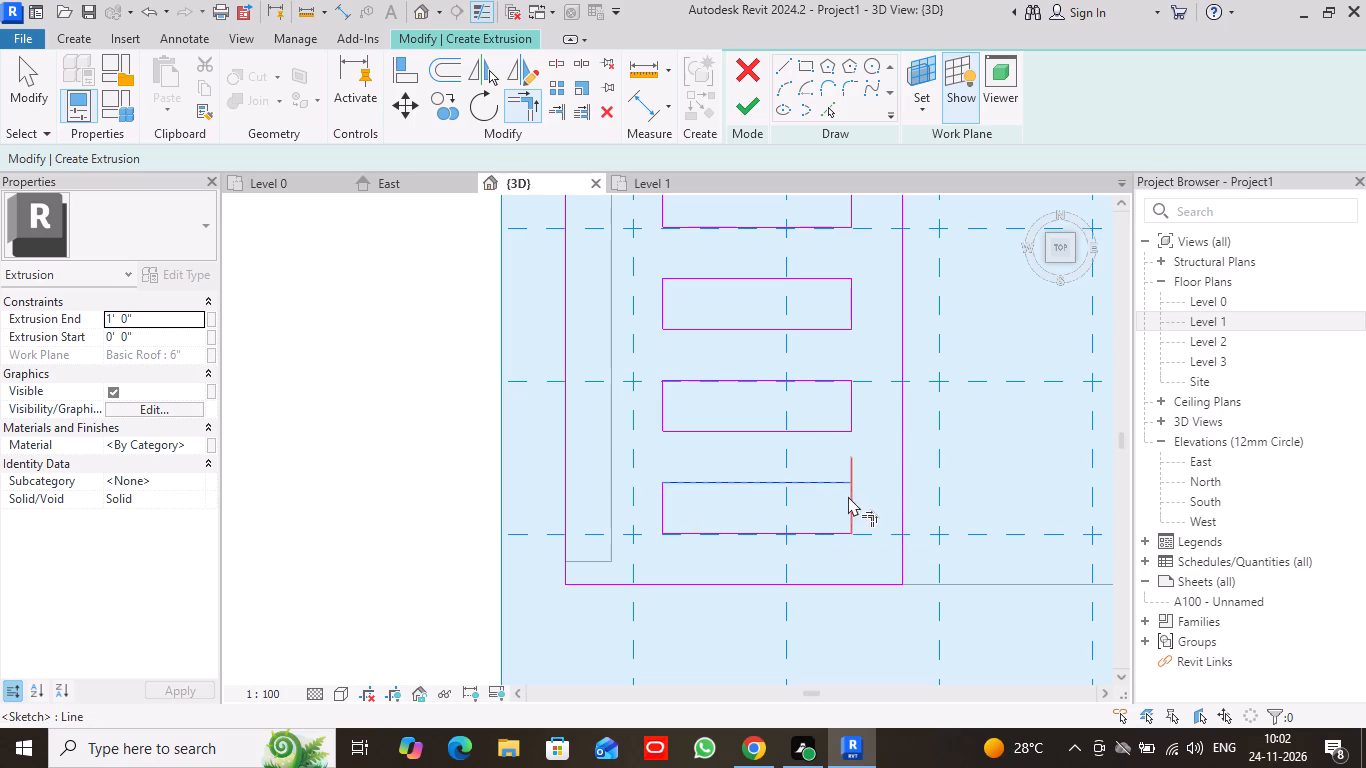
left_click(849, 497)
scroll(889, 420, "down", 5)
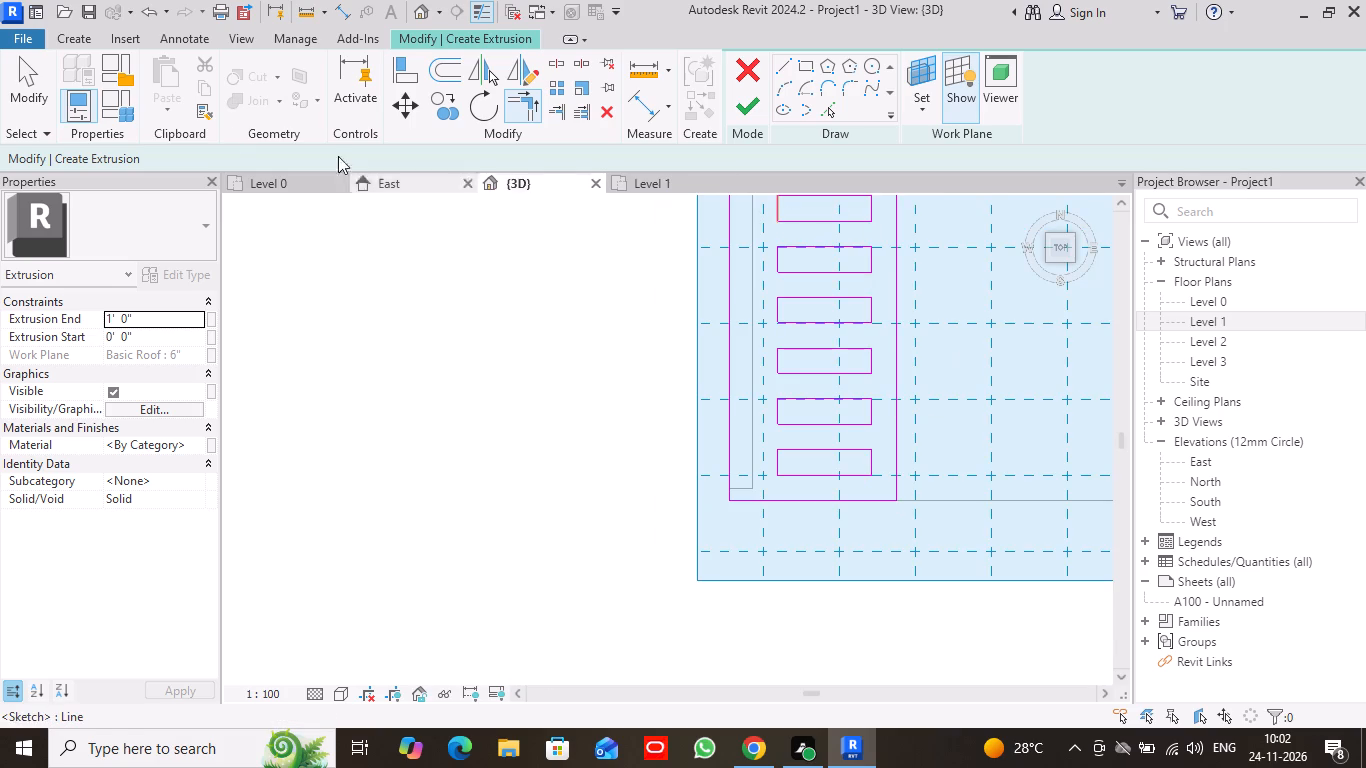
left_click(12, 79)
left_click(519, 381)
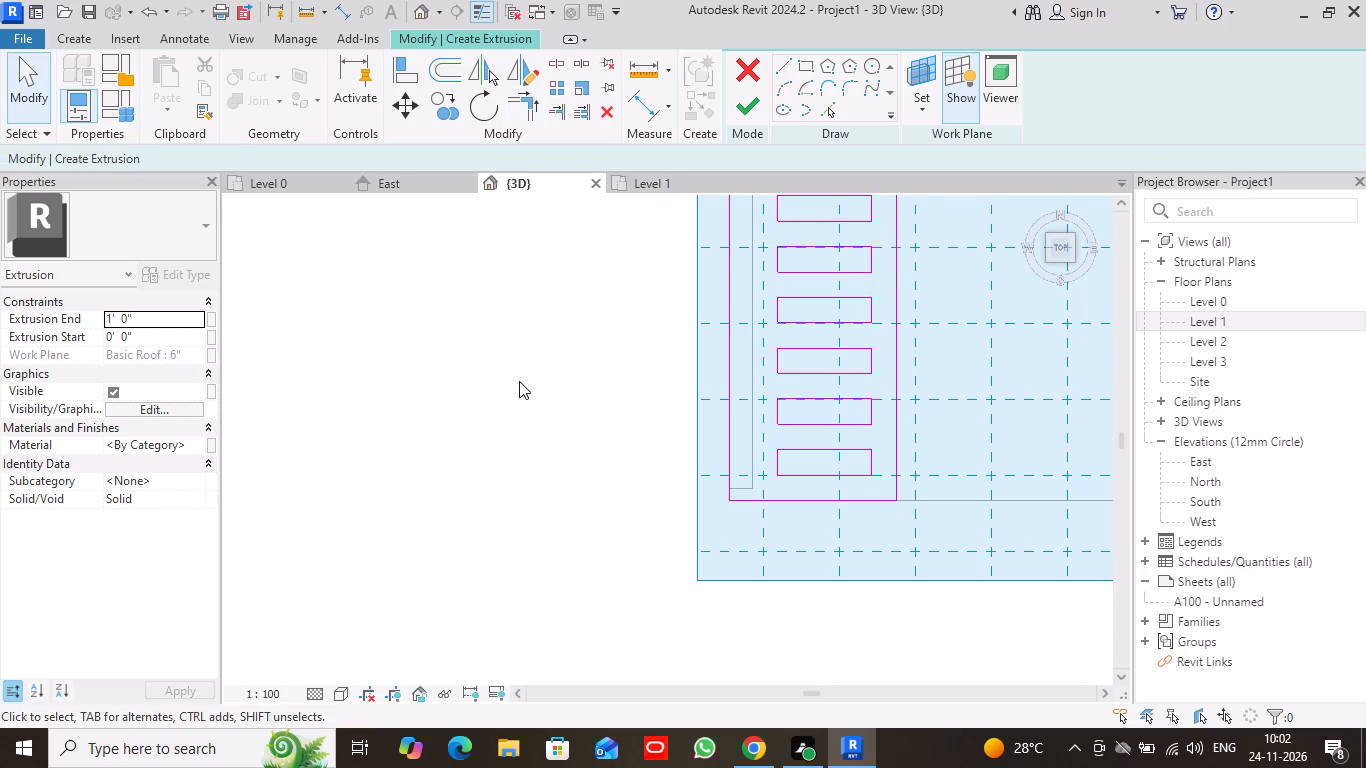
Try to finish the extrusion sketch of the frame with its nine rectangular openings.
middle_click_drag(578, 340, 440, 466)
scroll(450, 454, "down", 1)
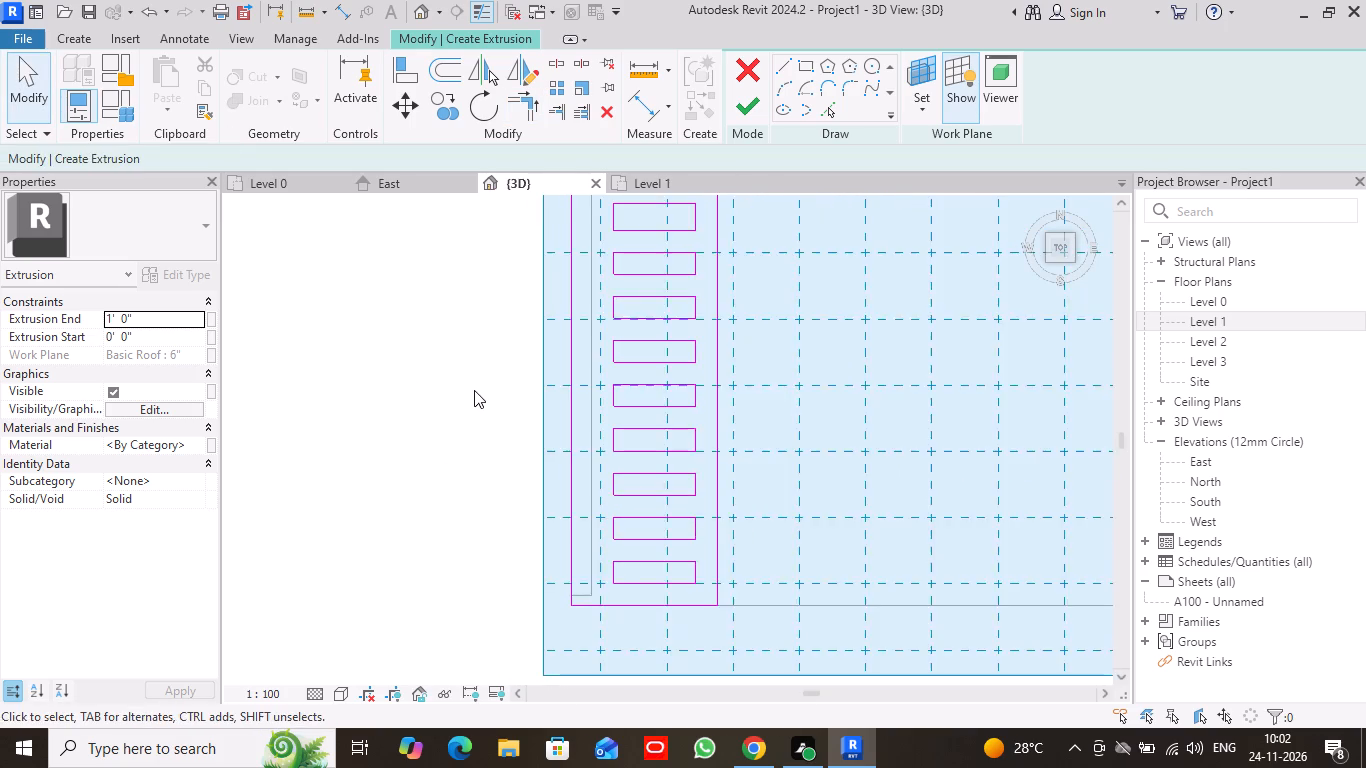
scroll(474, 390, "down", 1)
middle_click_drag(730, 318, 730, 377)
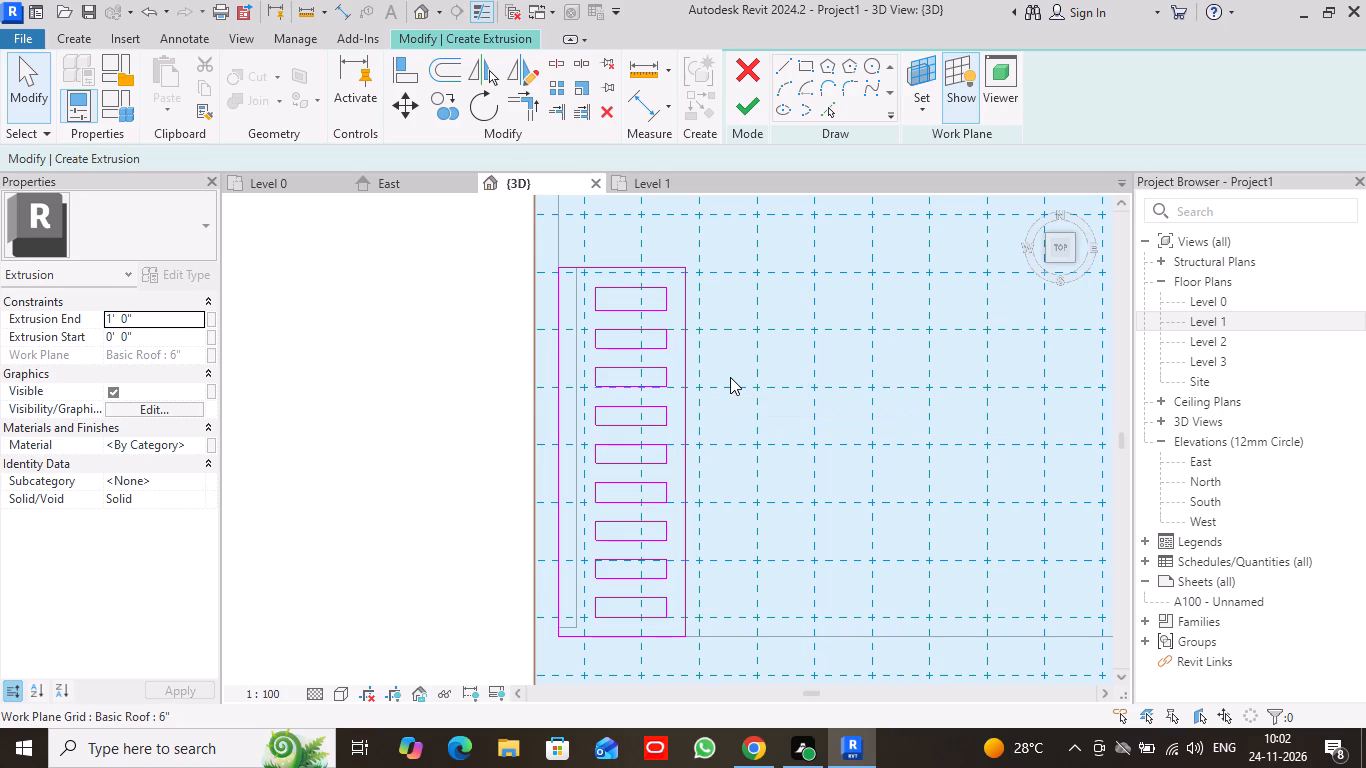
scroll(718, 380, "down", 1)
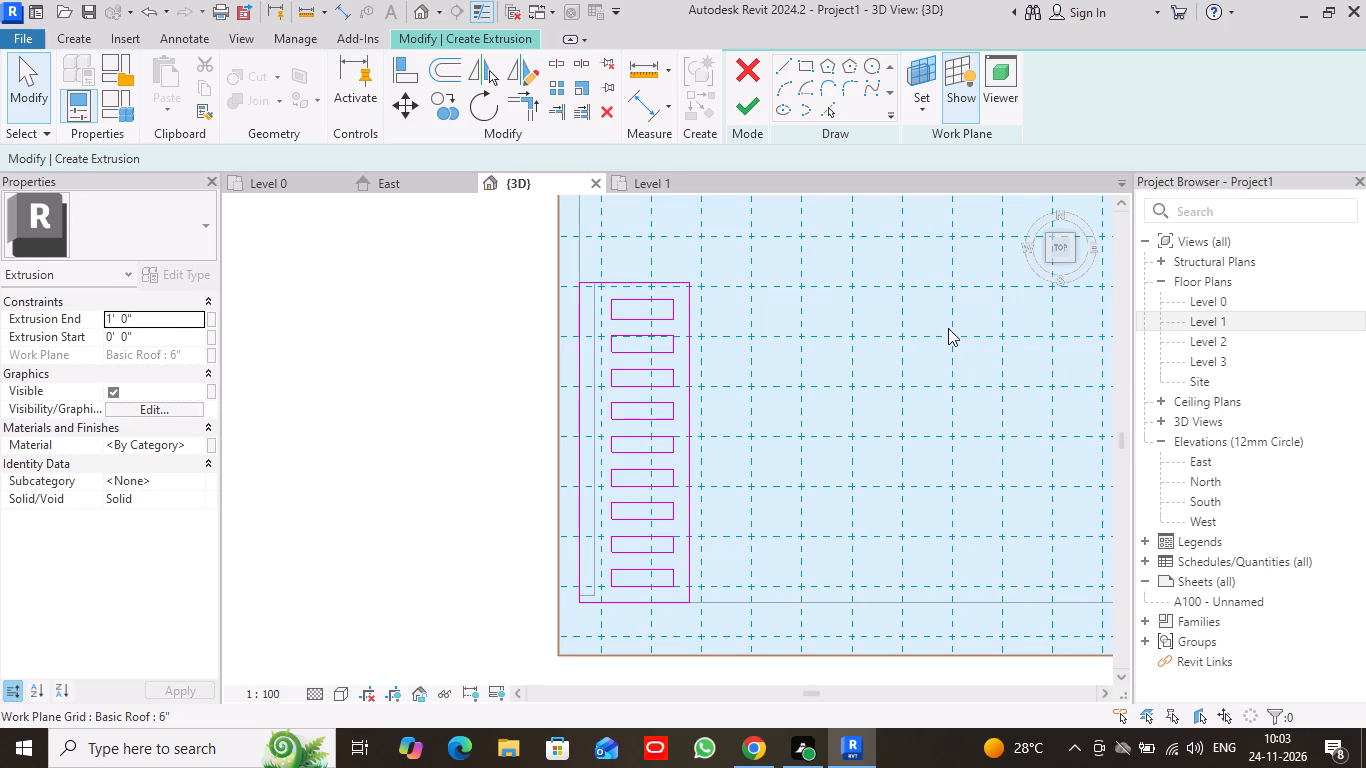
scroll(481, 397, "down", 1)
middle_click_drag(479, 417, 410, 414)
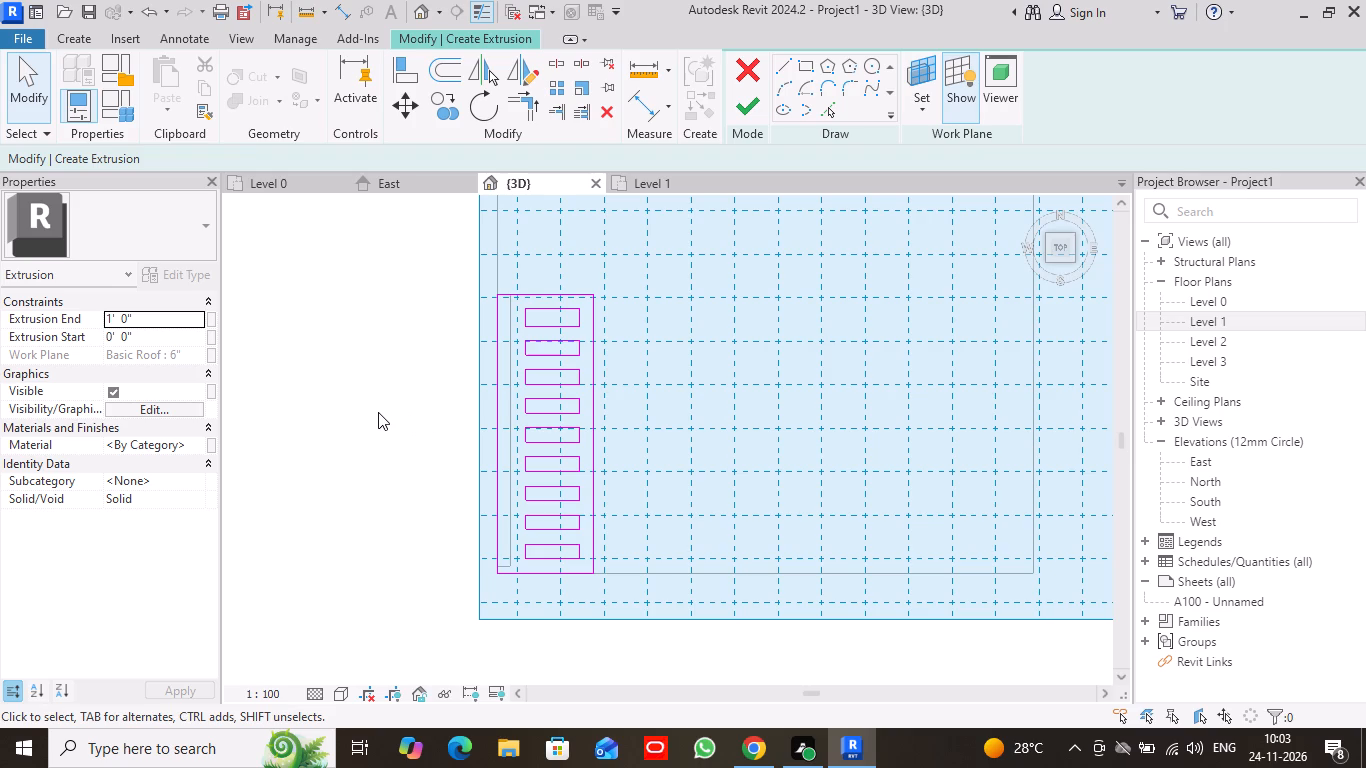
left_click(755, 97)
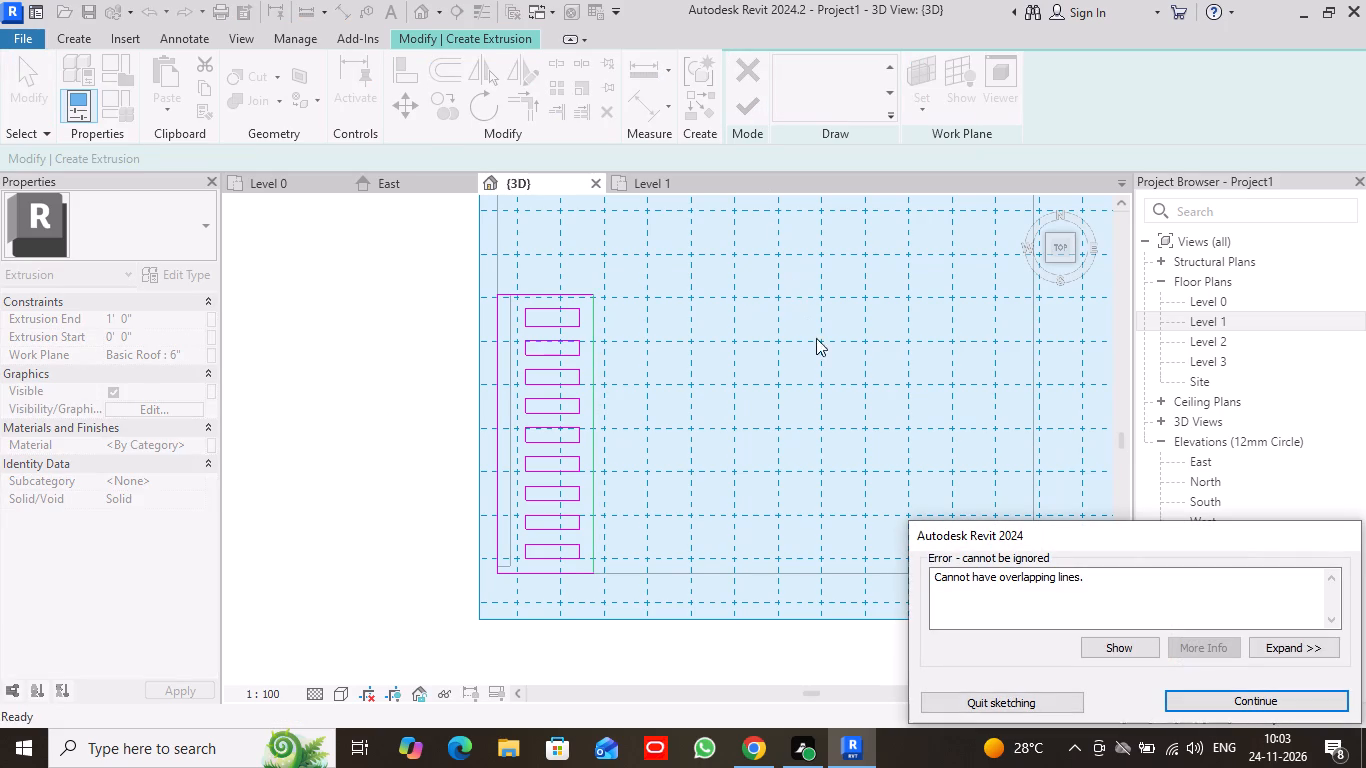
Show the sketch lines flagged as overlapping and examine the outer frame's right edge from its bottom corner to its top corner.
left_click(1136, 652)
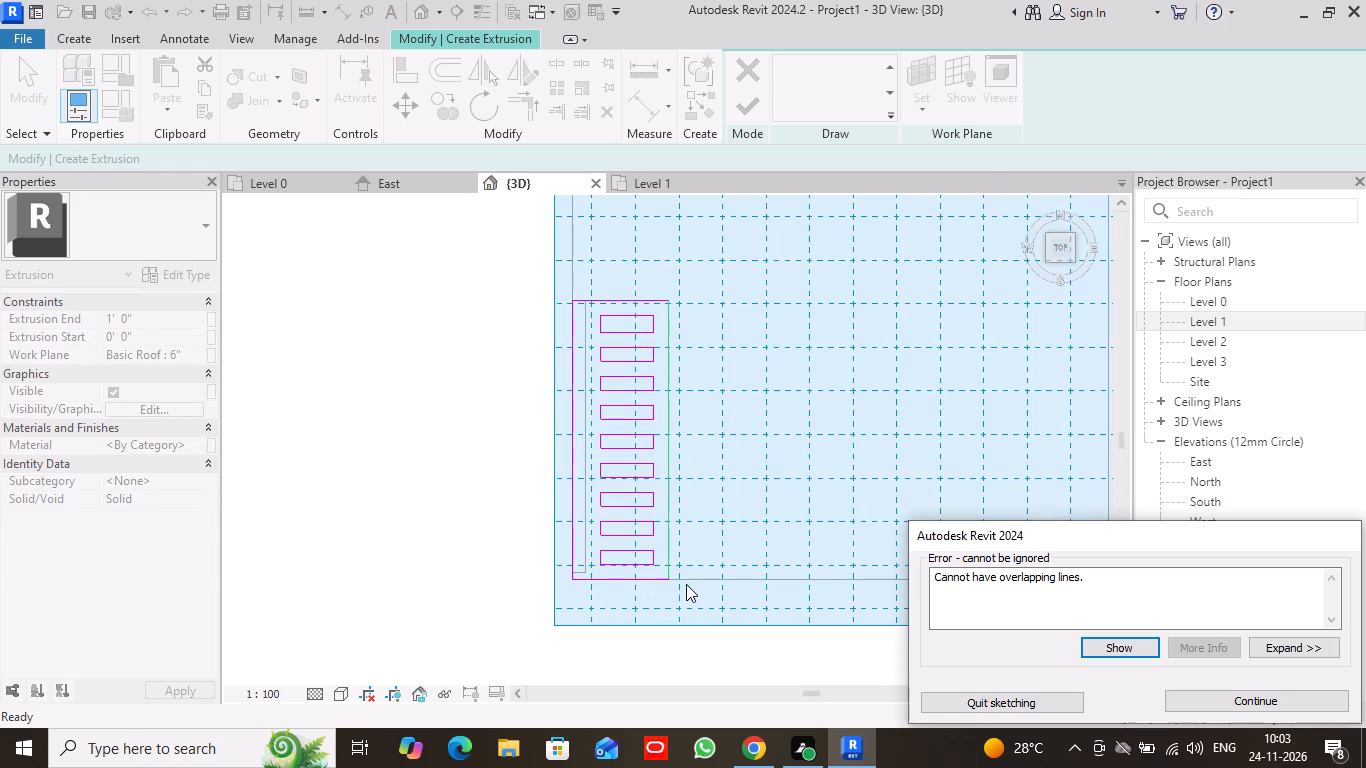
scroll(688, 583, "up", 8)
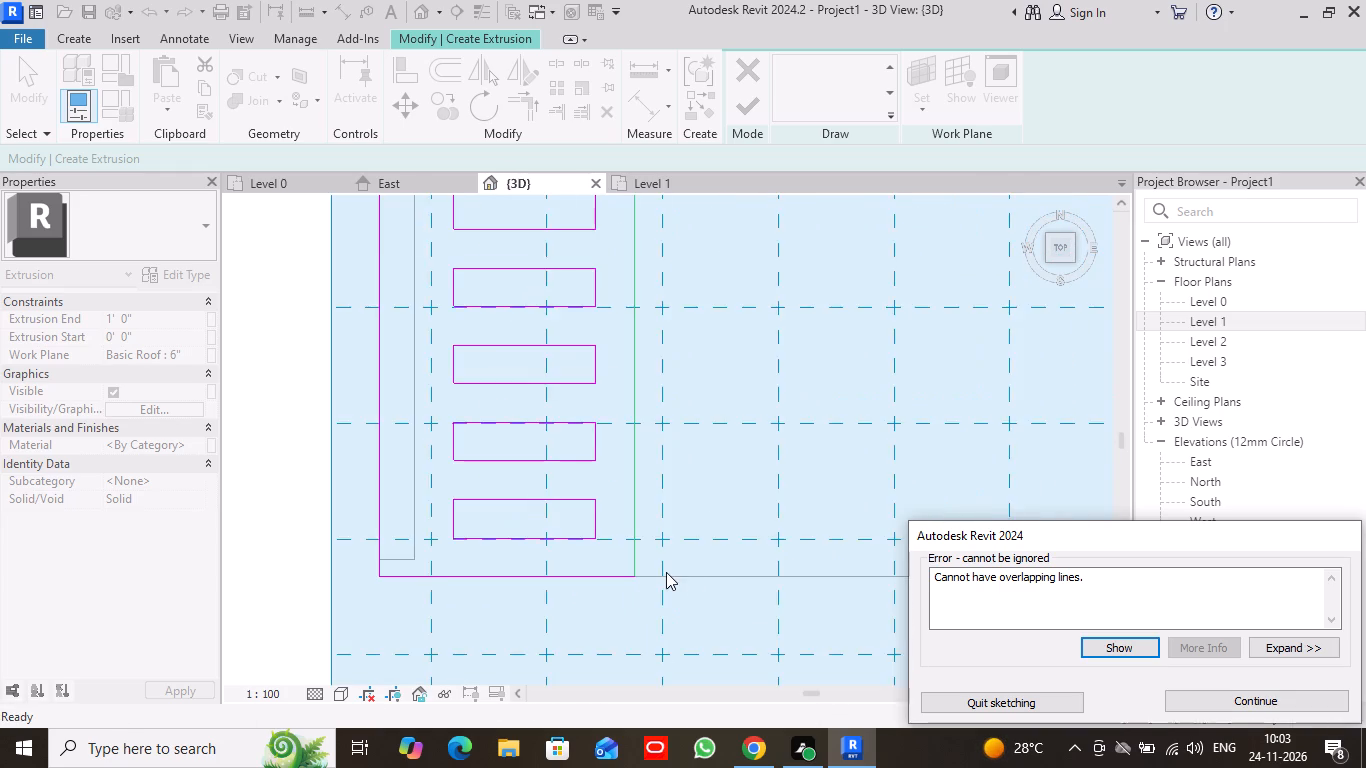
scroll(666, 572, "up", 7)
middle_click_drag(623, 559, 624, 510)
scroll(584, 573, "up", 3)
scroll(584, 571, "down", 1)
scroll(588, 555, "up", 5)
scroll(641, 470, "down", 4)
scroll(641, 443, "up", 1)
scroll(642, 443, "down", 9)
middle_click_drag(667, 273, 676, 616)
scroll(697, 334, "down", 6)
middle_click_drag(720, 218, 675, 573)
scroll(645, 432, "up", 4)
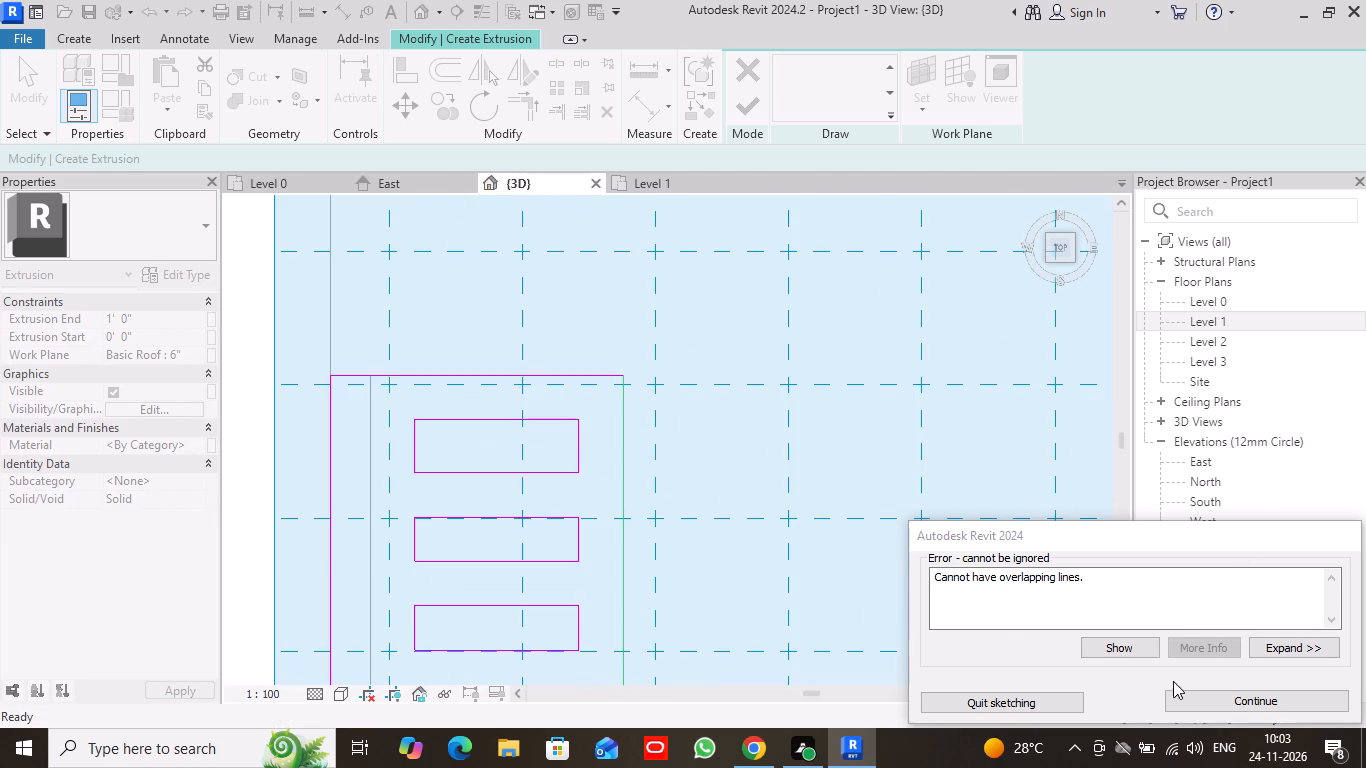
left_click(1236, 702)
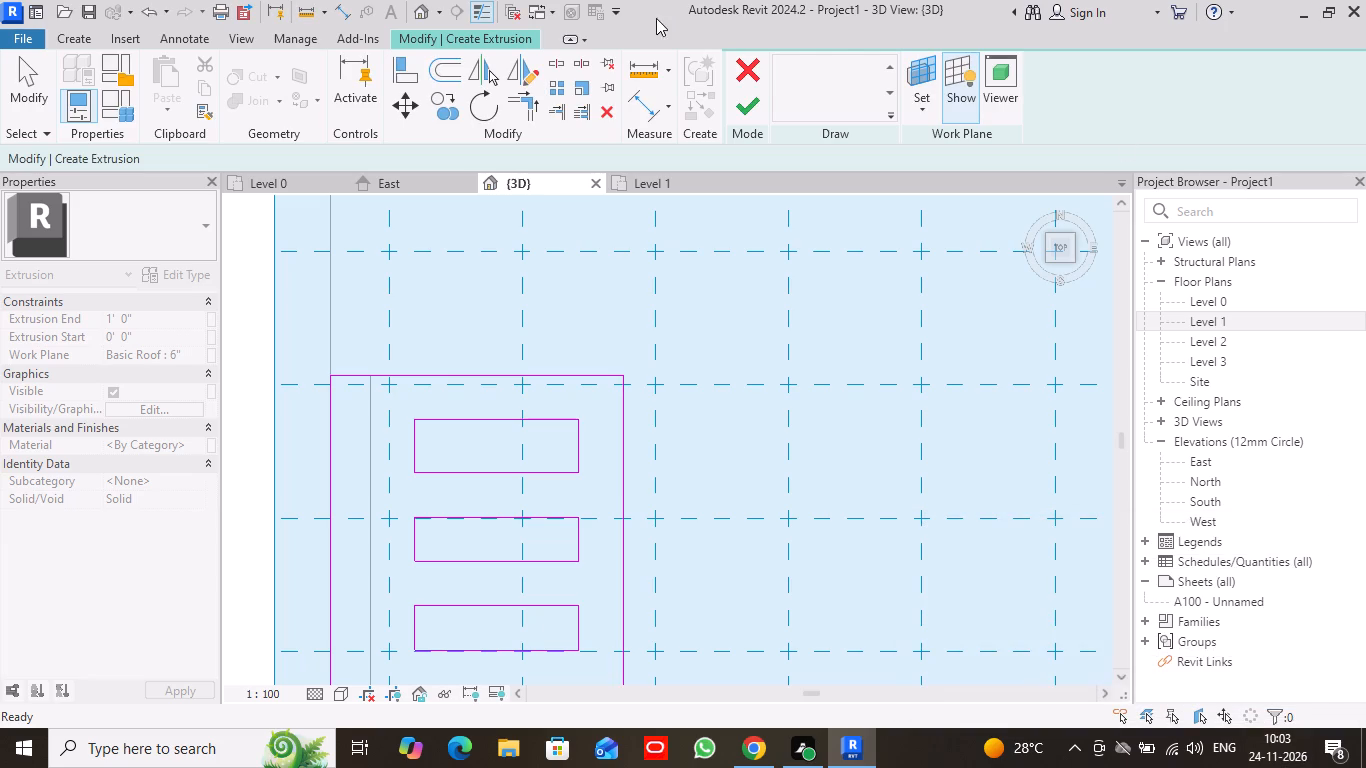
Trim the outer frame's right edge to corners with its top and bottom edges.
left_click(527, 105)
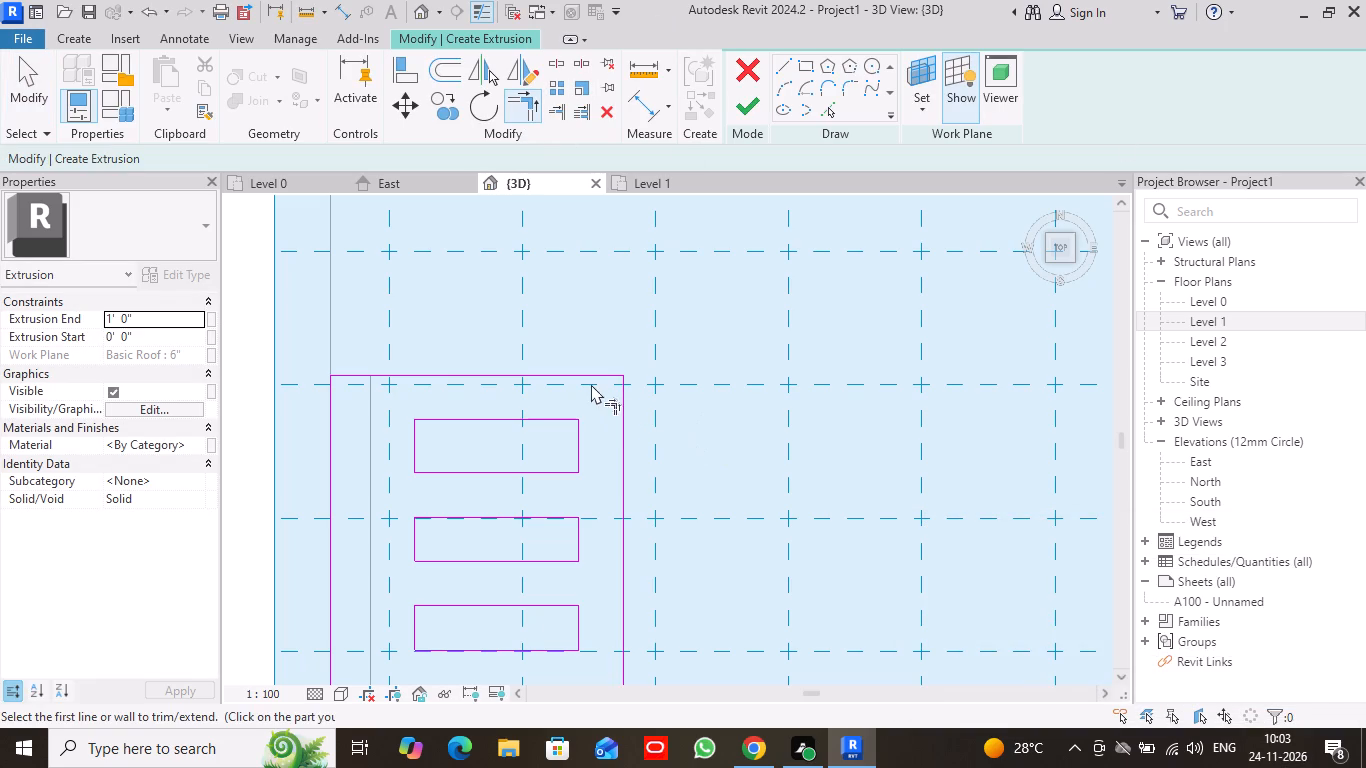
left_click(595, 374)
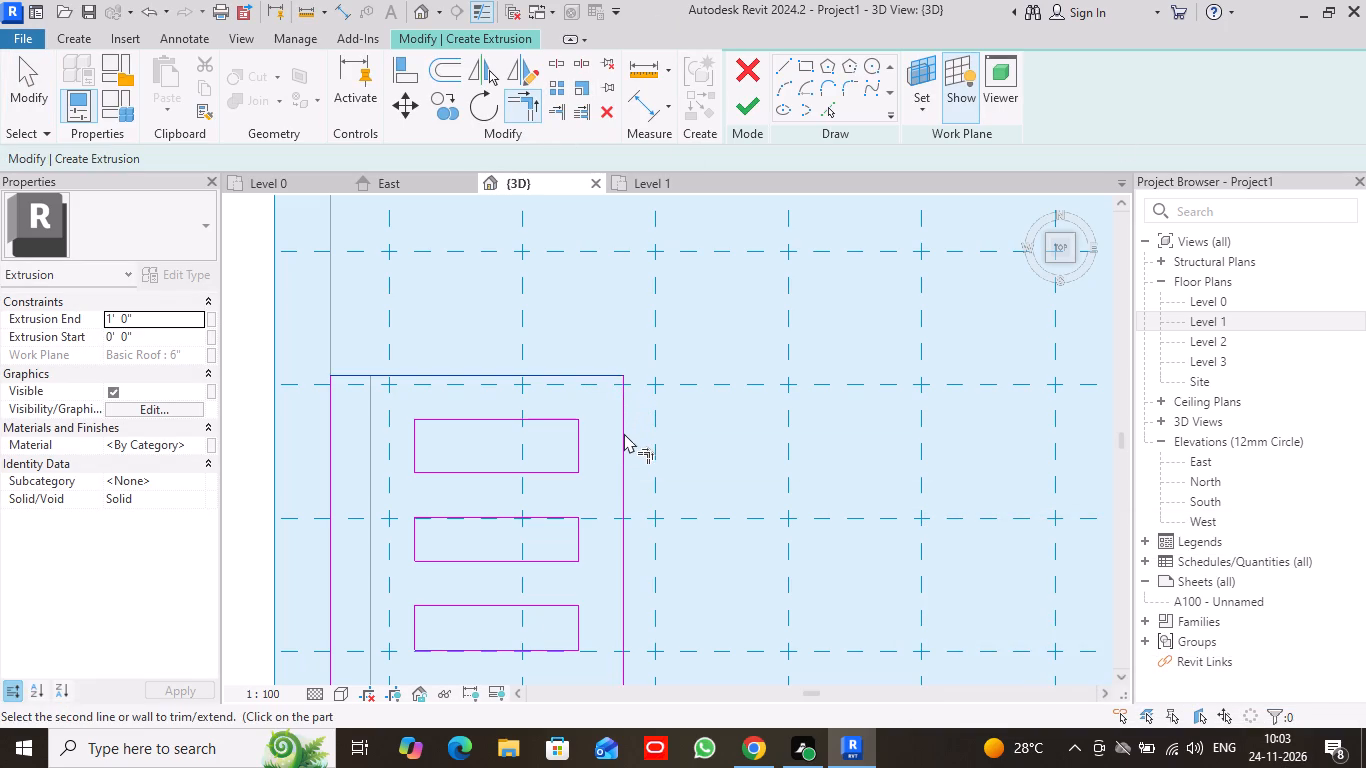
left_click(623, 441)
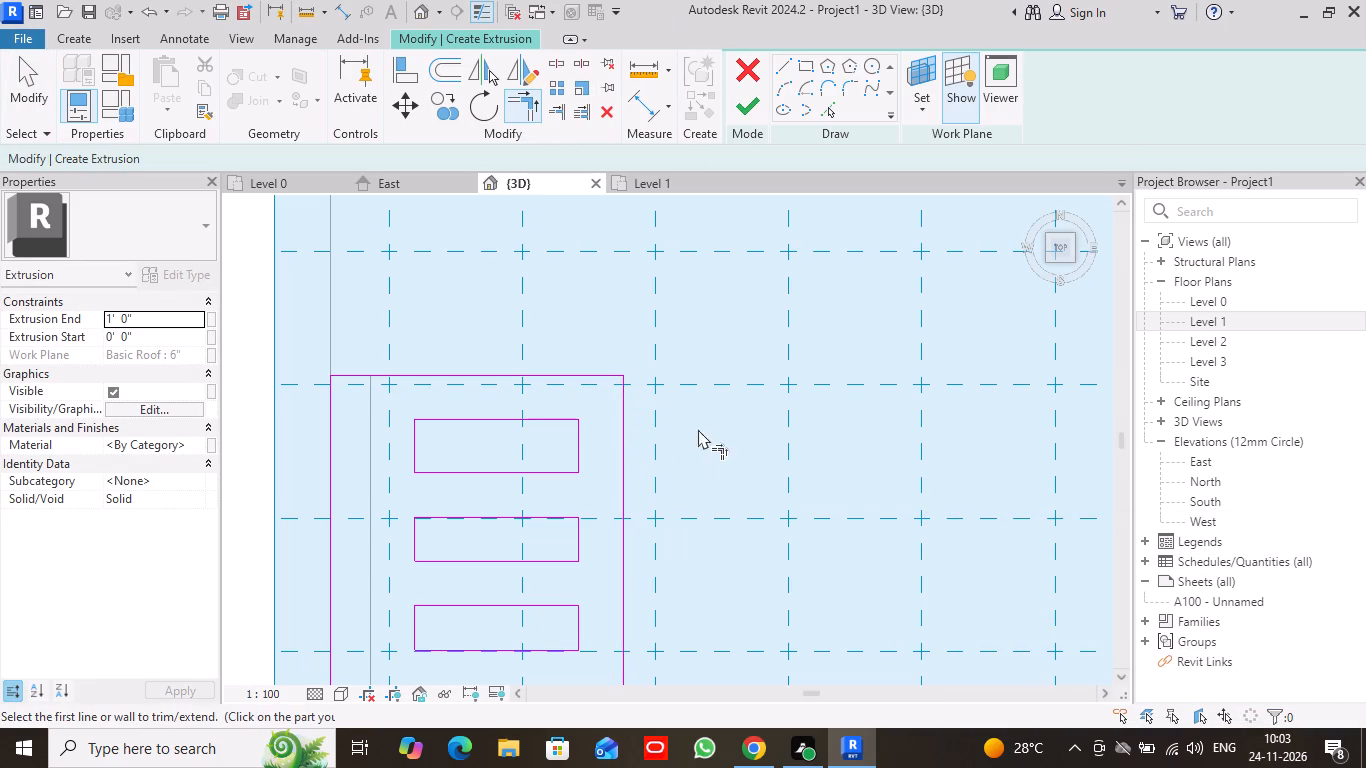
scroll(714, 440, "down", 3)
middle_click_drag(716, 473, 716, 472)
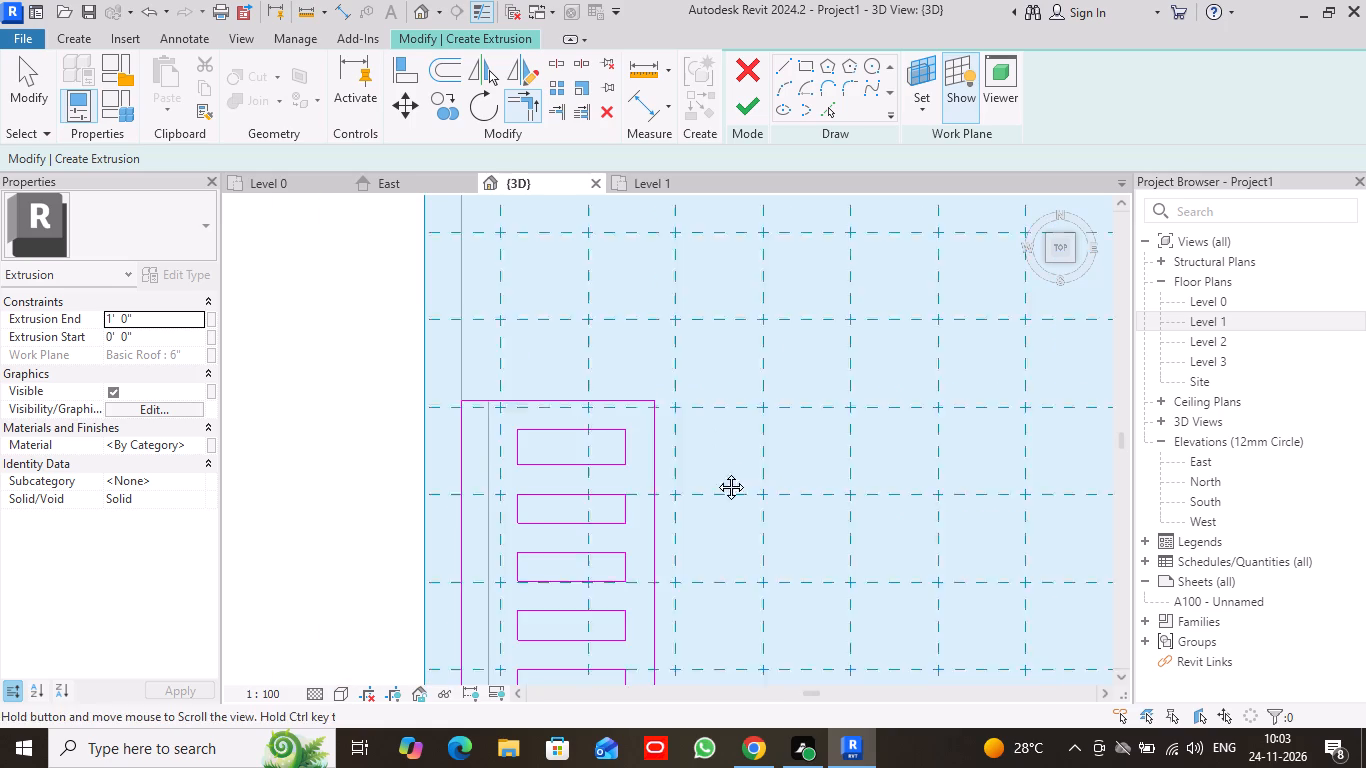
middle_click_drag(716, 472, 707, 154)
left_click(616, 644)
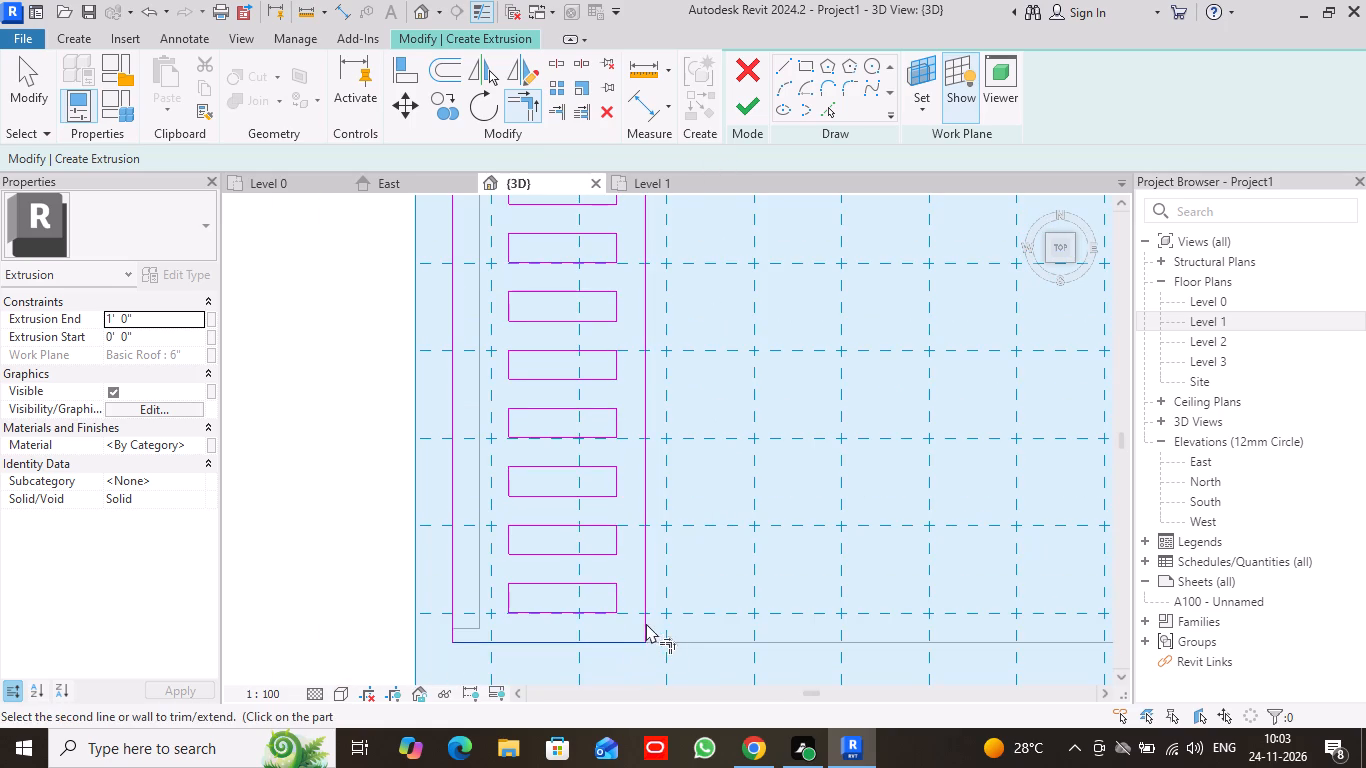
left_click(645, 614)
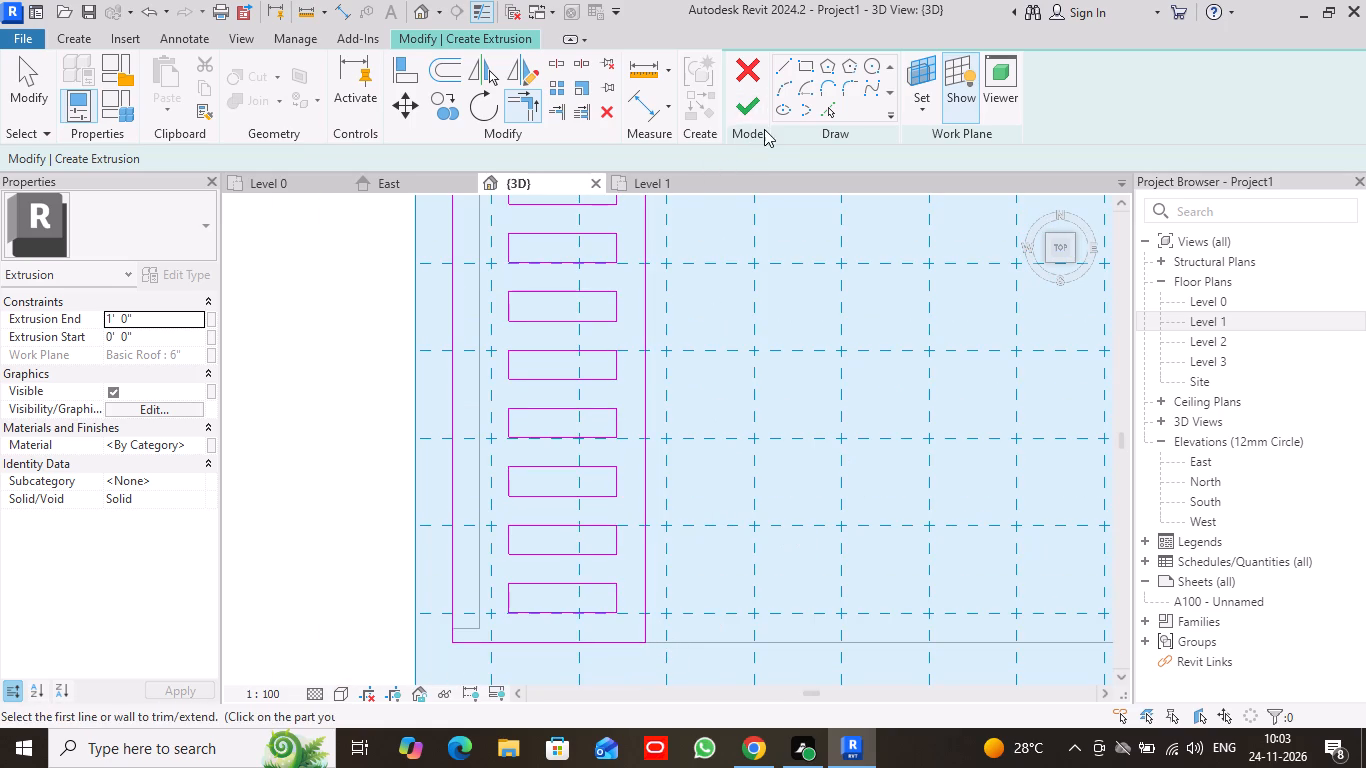
Try to finish the extrusion sketch again and show the flagged overlapping lines.
left_click(736, 108)
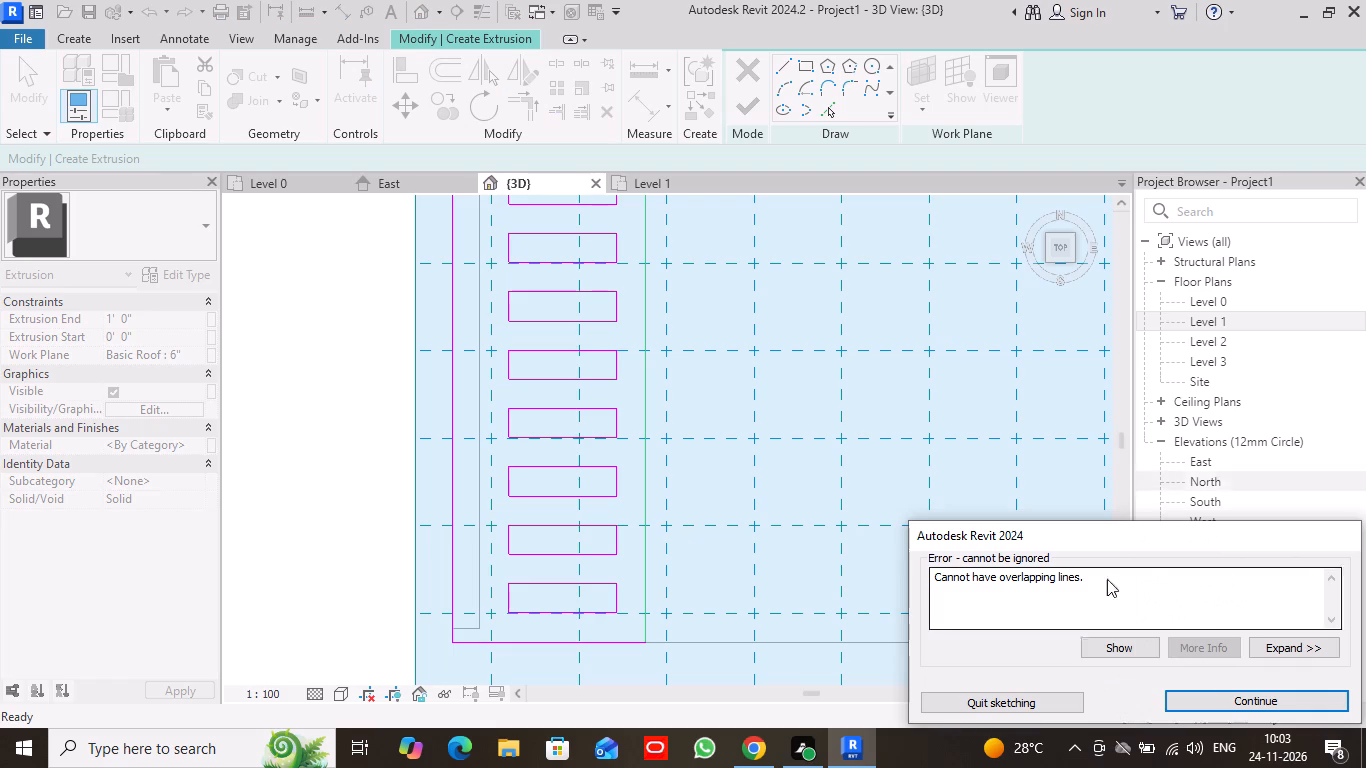
left_click(1128, 646)
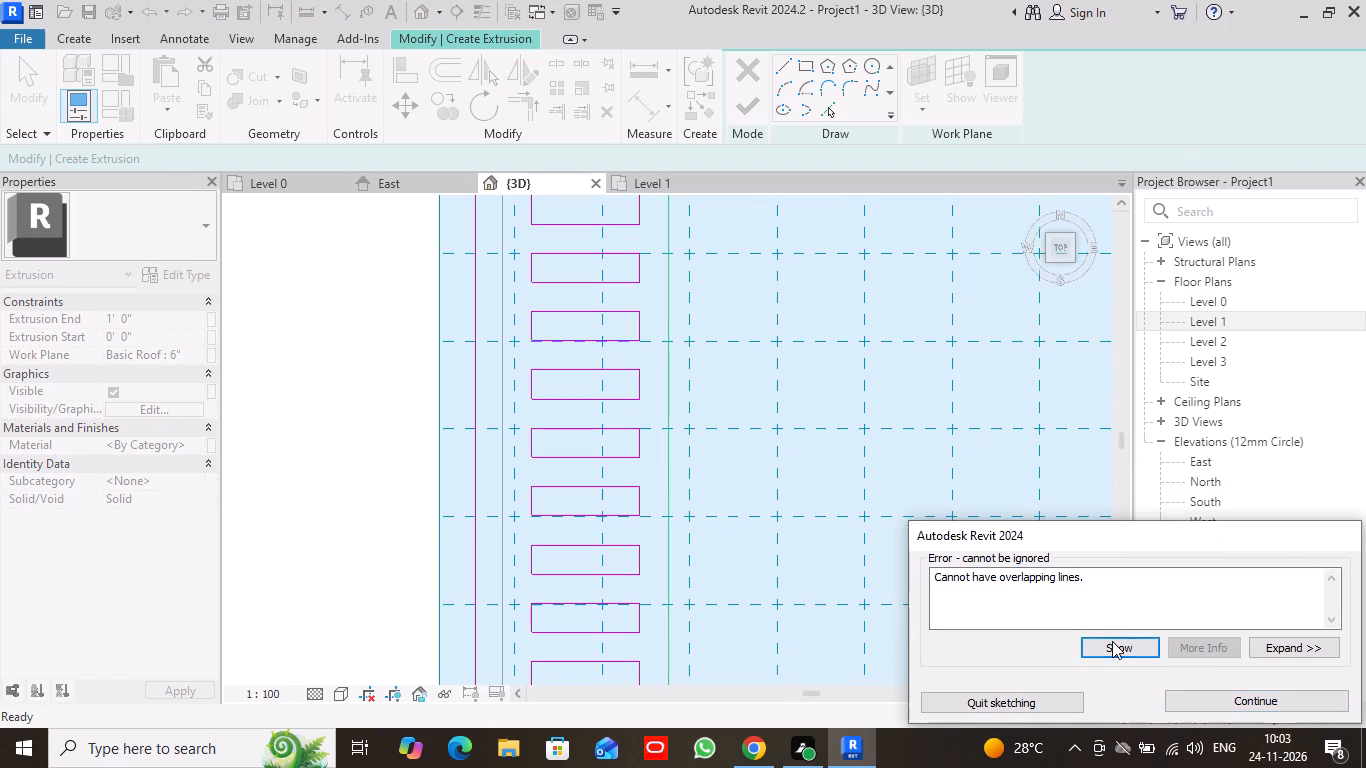
left_click(1262, 700)
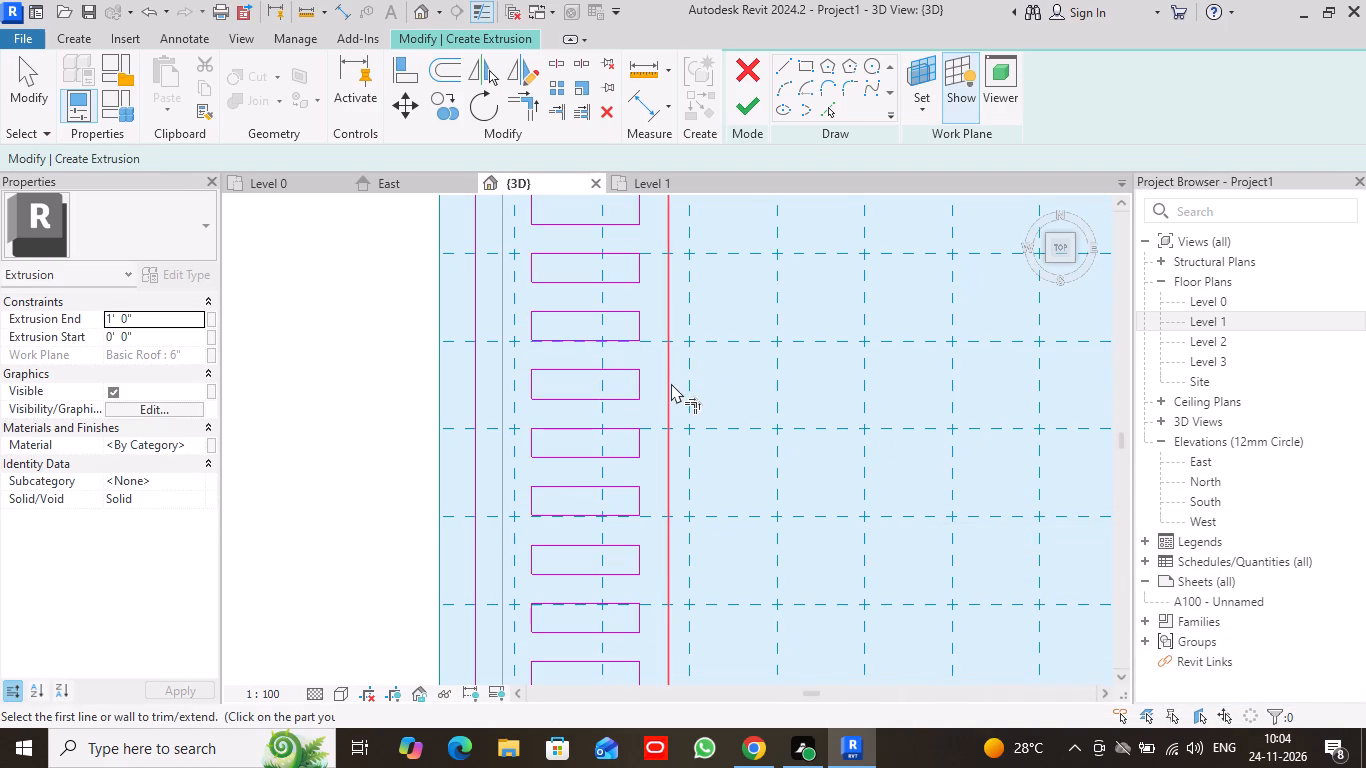
Delete the outer frame's long right edge line and the short 10" segment lying on the same edge.
left_click(9, 76)
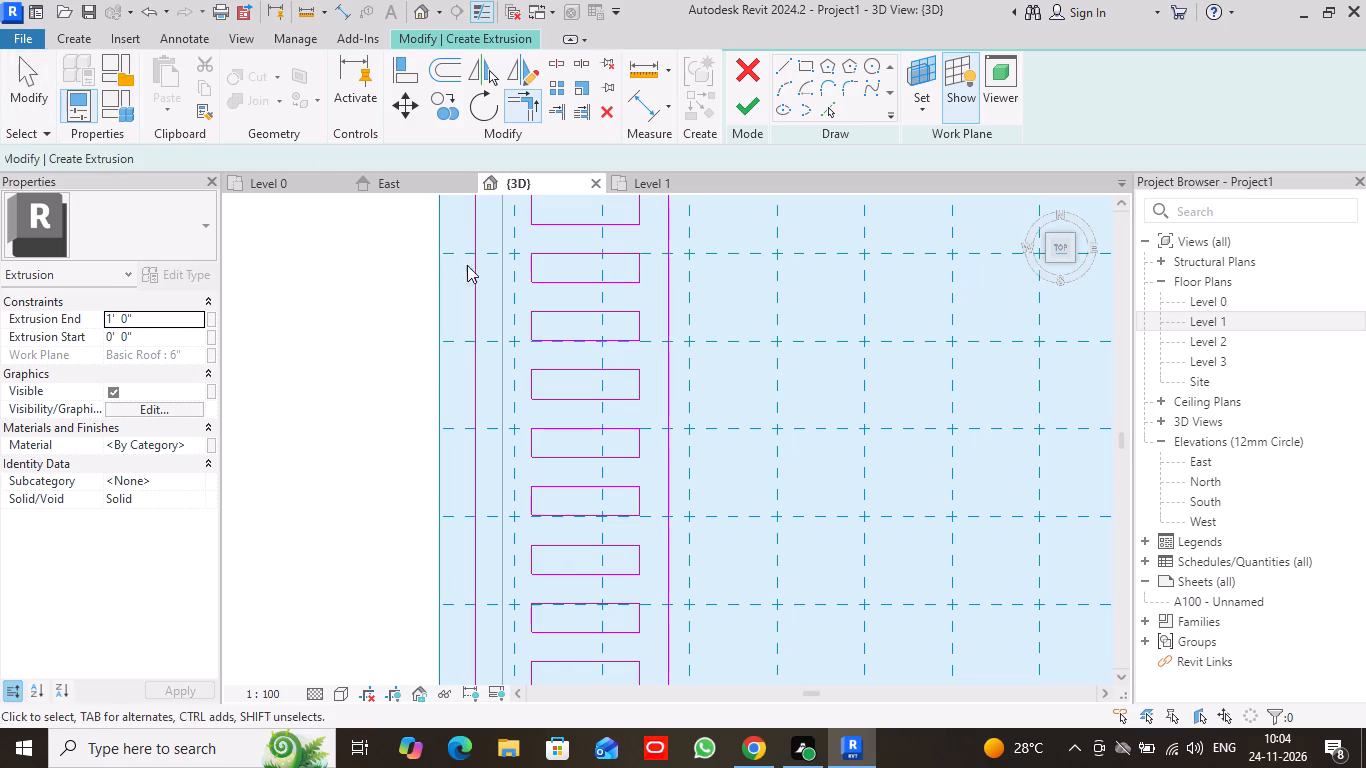
left_click(669, 386)
right_click(669, 386)
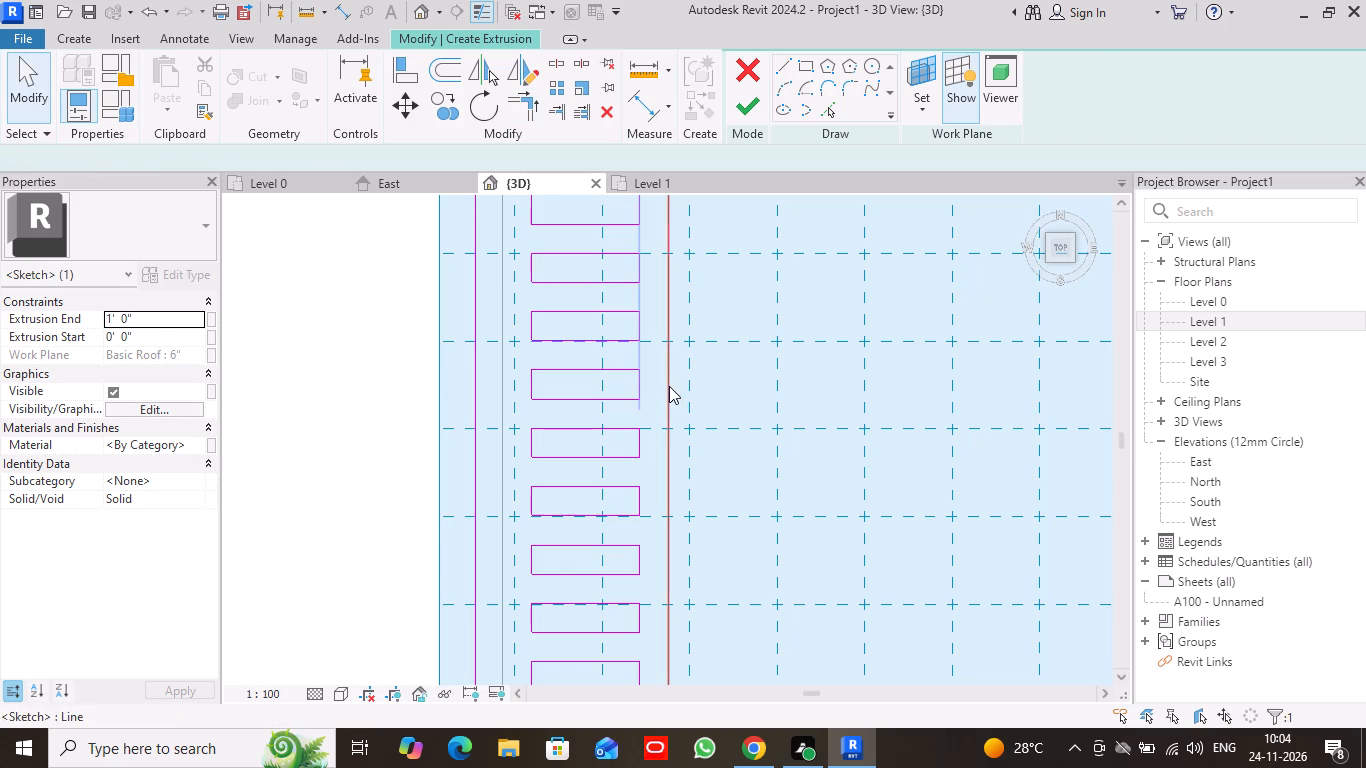
left_click(722, 406)
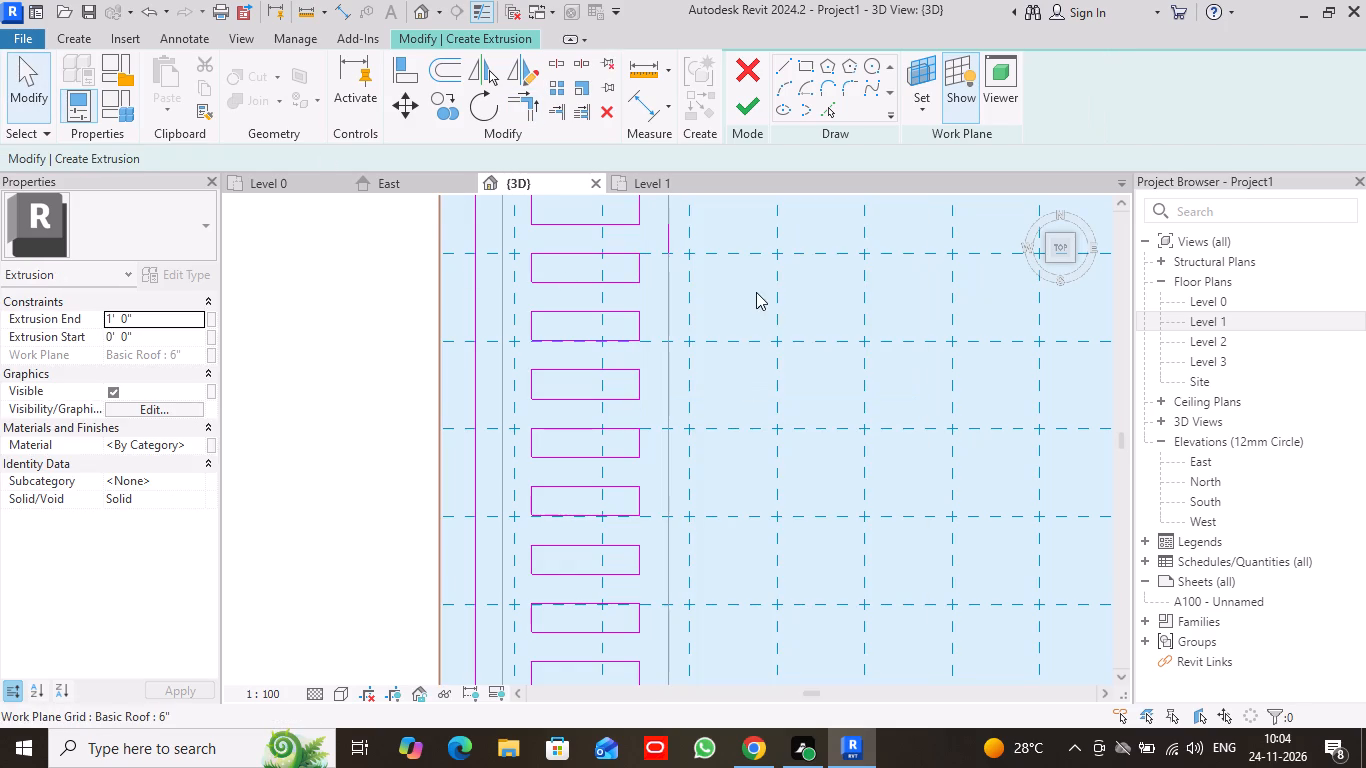
scroll(756, 292, "down", 3)
scroll(724, 258, "up", 3)
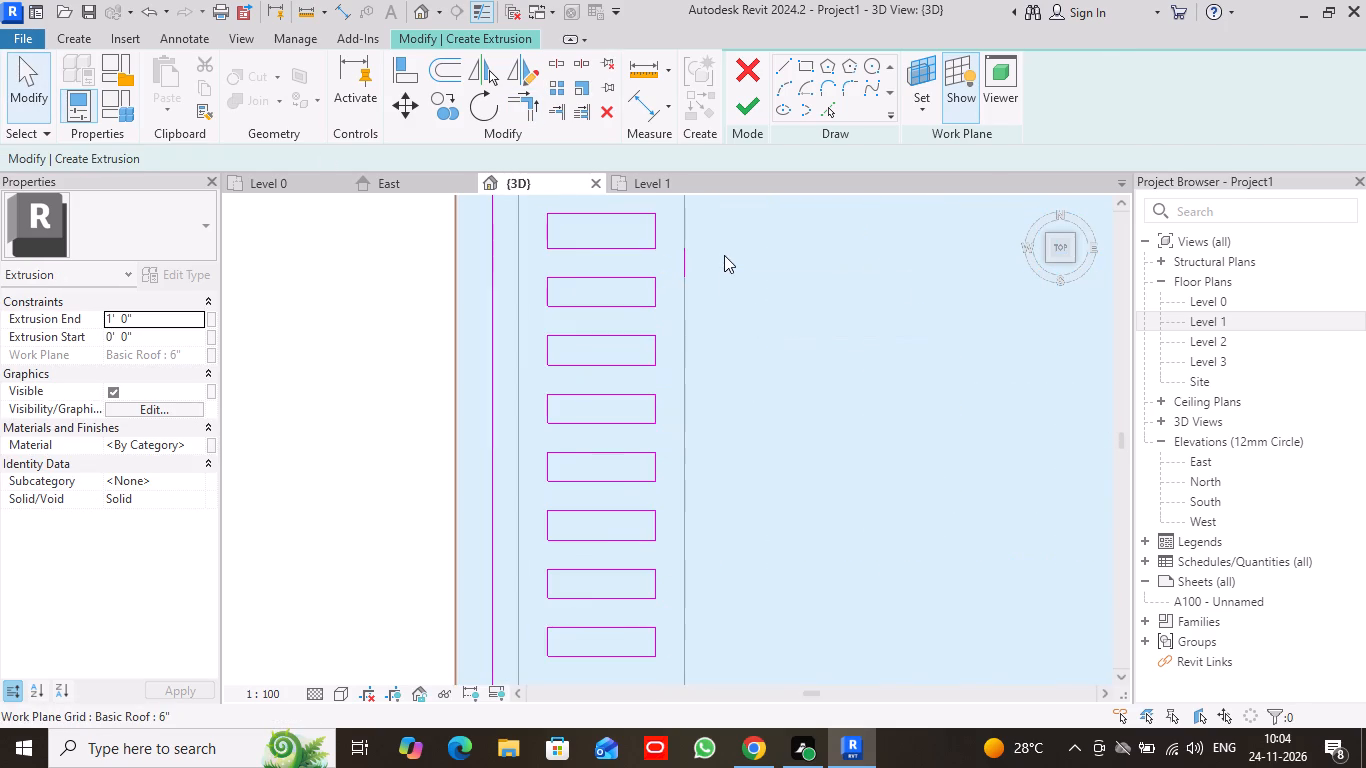
scroll(695, 260, "up", 5)
middle_click_drag(695, 248, 704, 351)
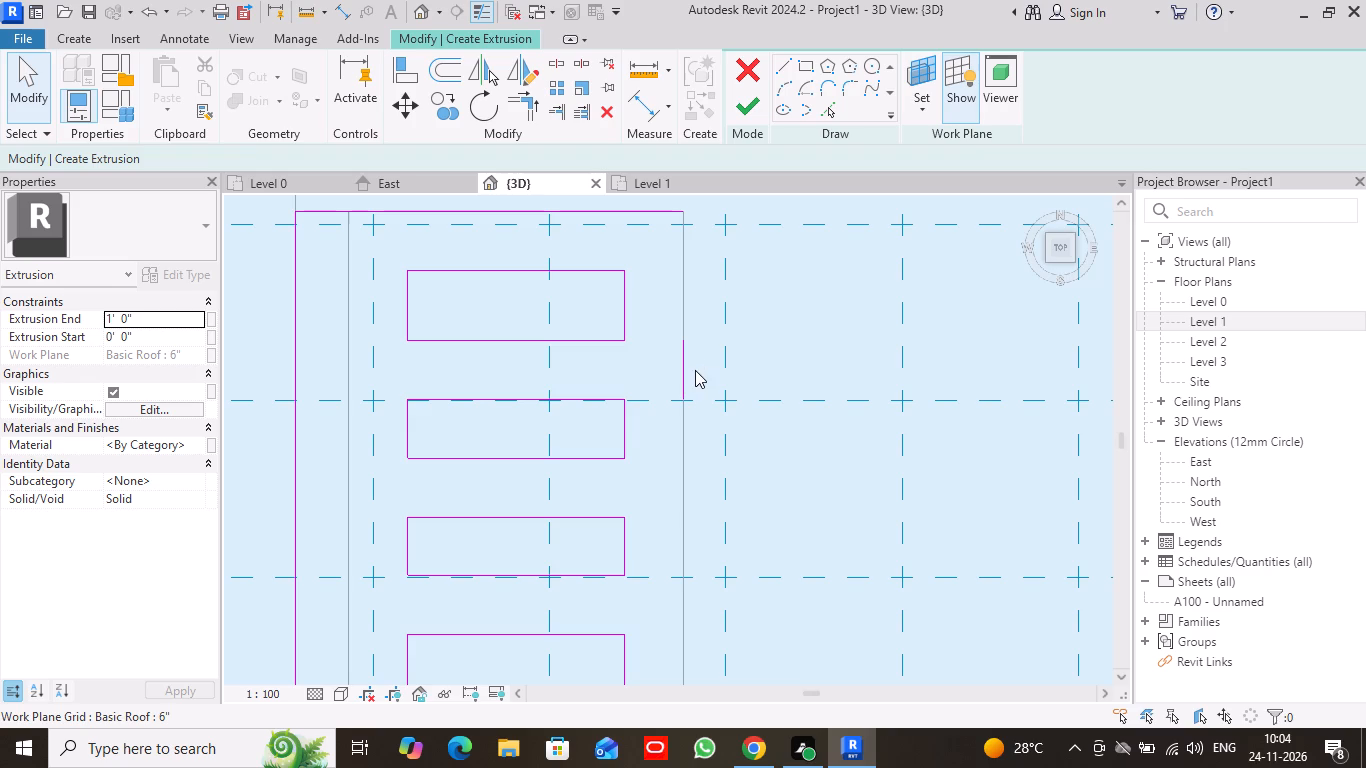
left_click(687, 374)
right_click(687, 374)
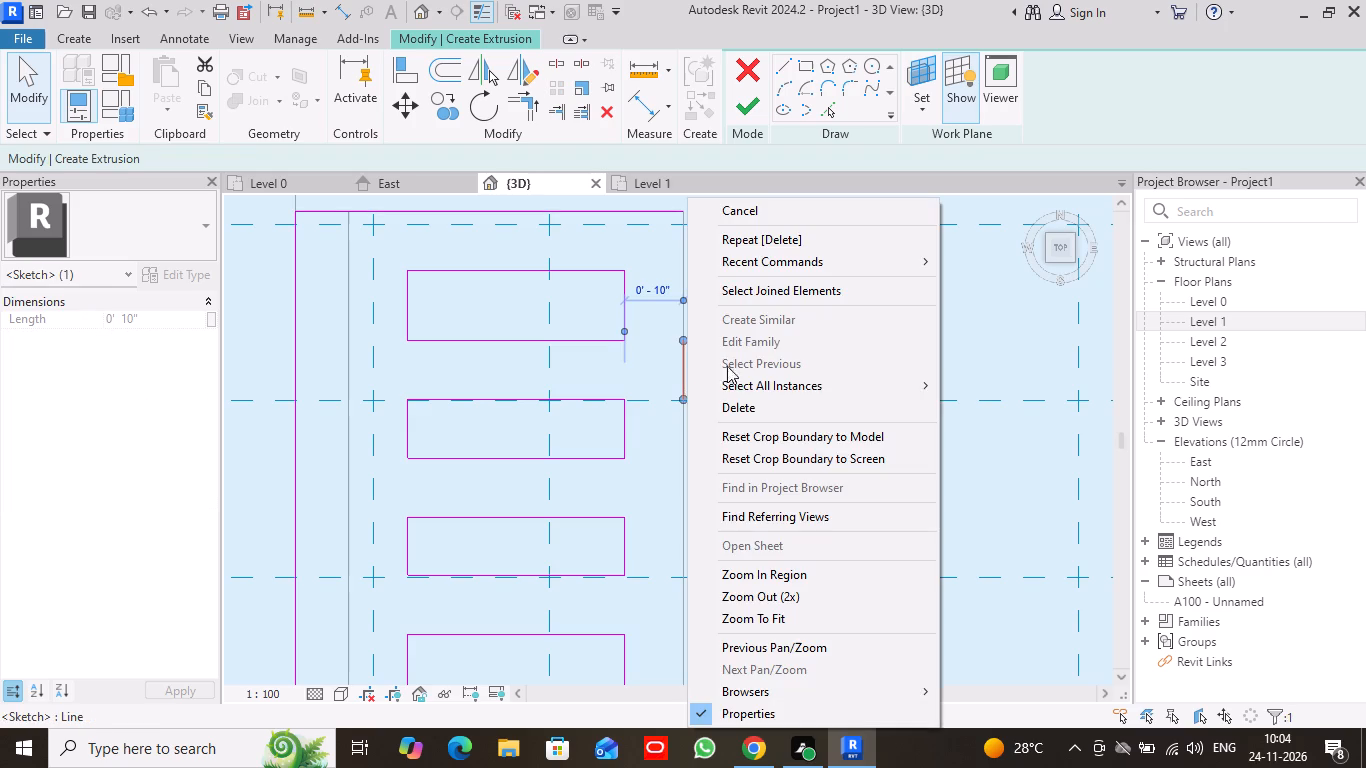
left_click(754, 401)
Redraw the outer frame's long right edge as a single line from its top corner to its bottom corner.
left_click(785, 62)
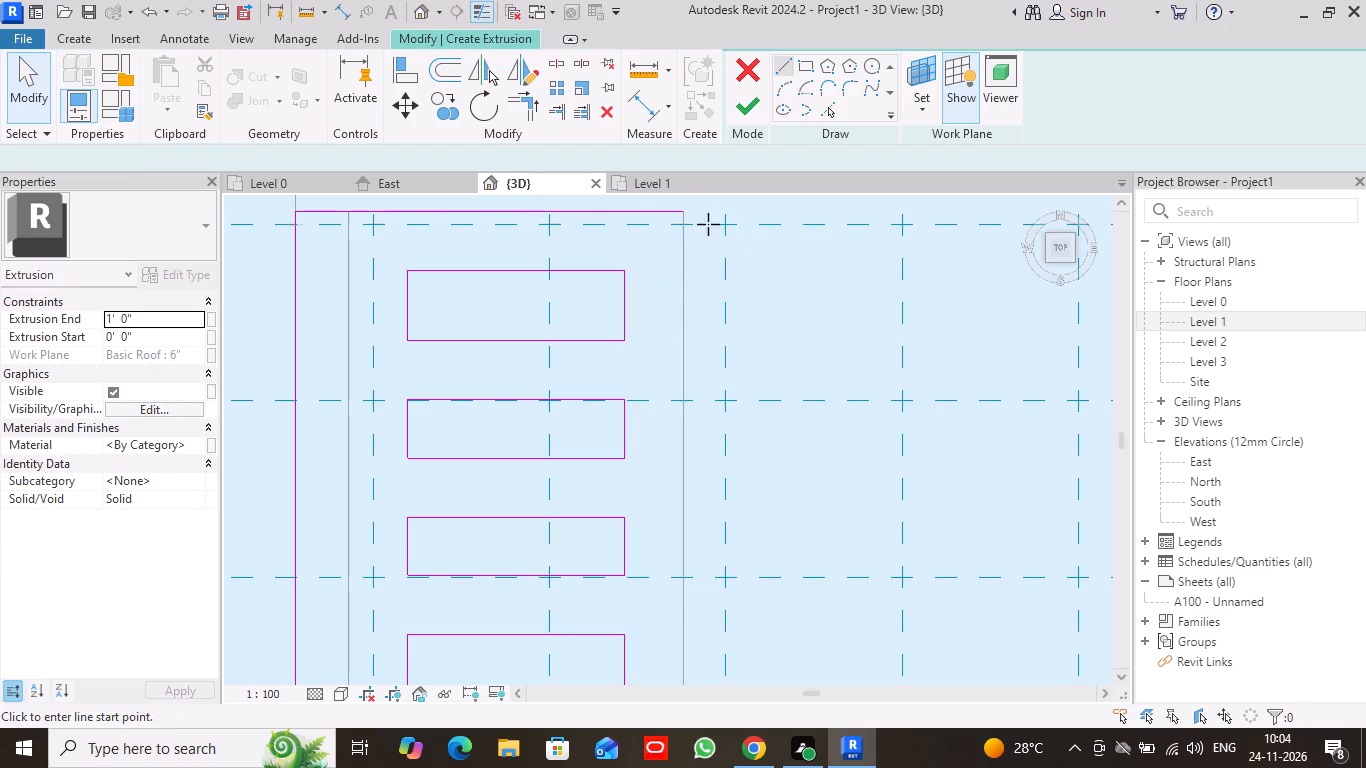
left_click(684, 214)
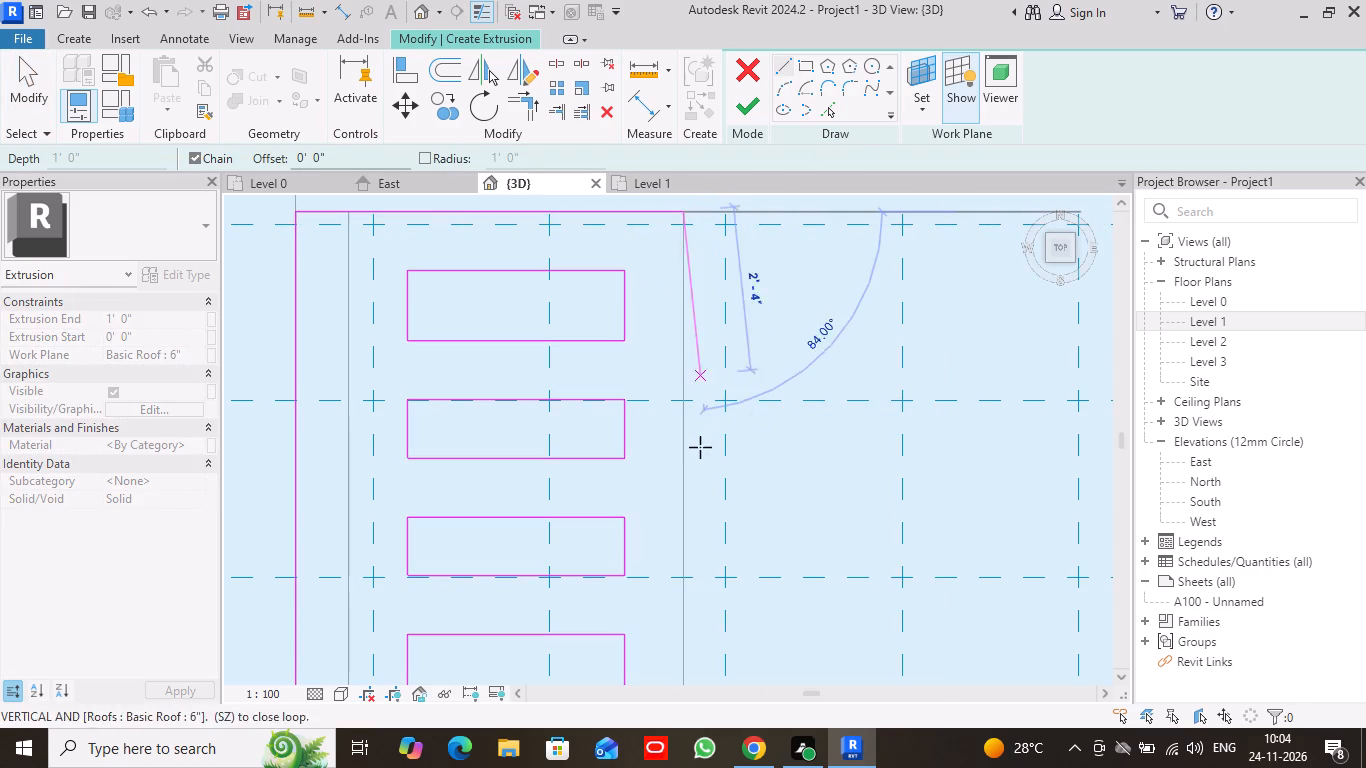
middle_click_drag(684, 499, 680, 330)
scroll(668, 339, "down", 4)
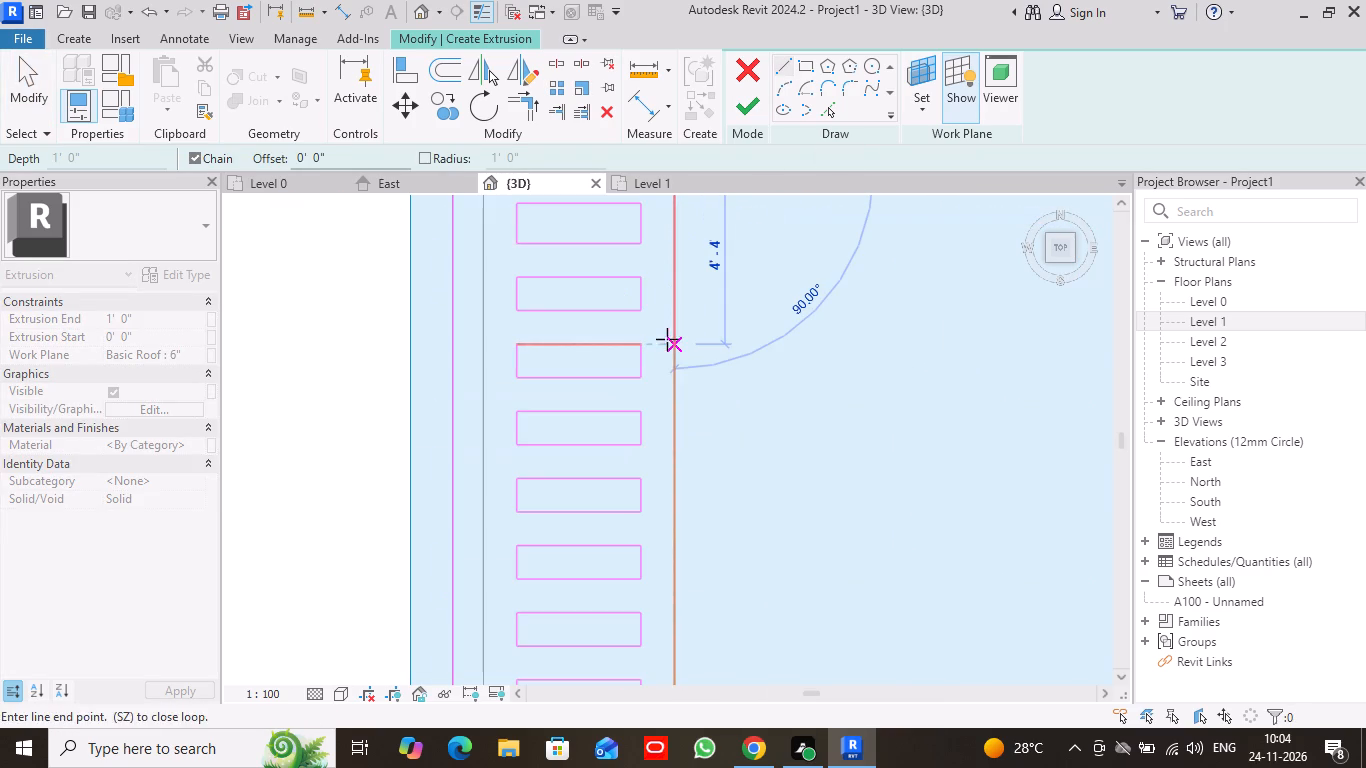
scroll(667, 339, "down", 4)
middle_click_drag(671, 595, 683, 400)
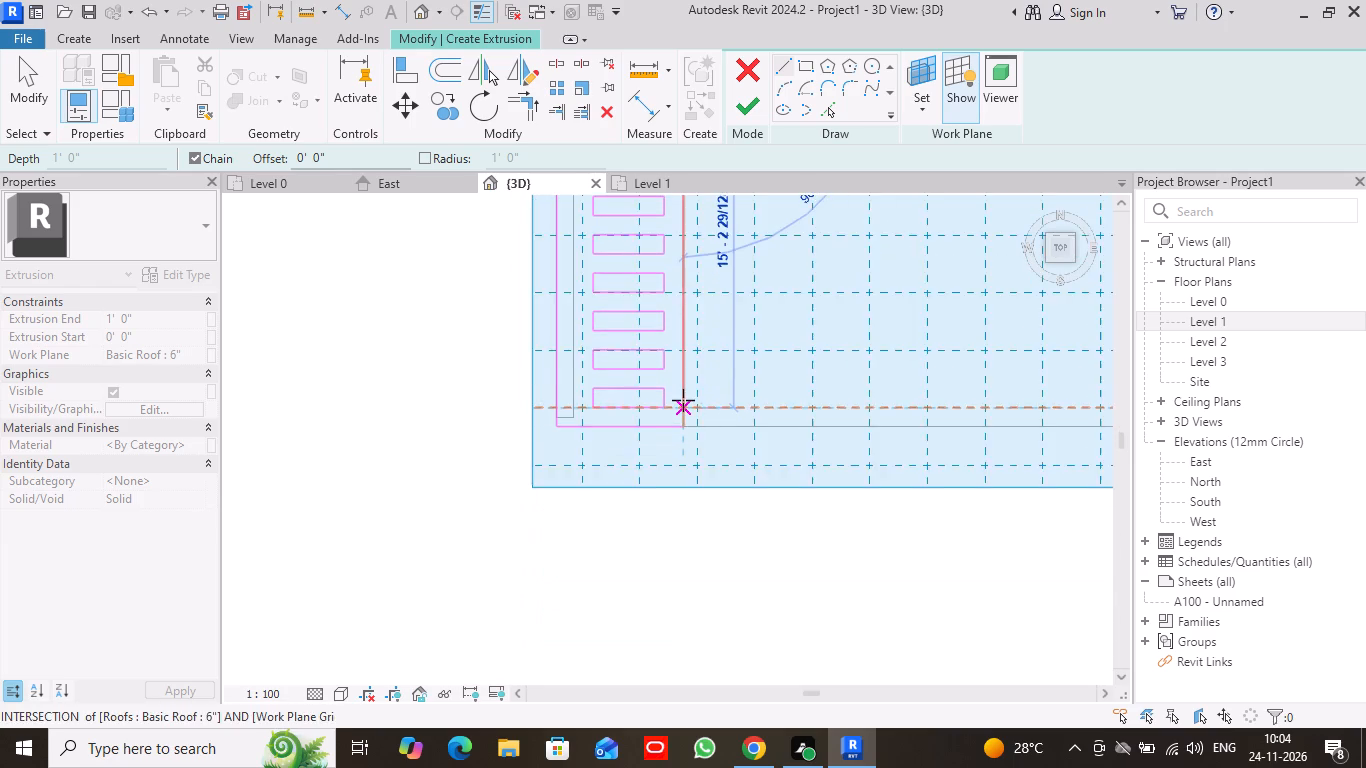
scroll(683, 400, "up", 9)
left_click(681, 500)
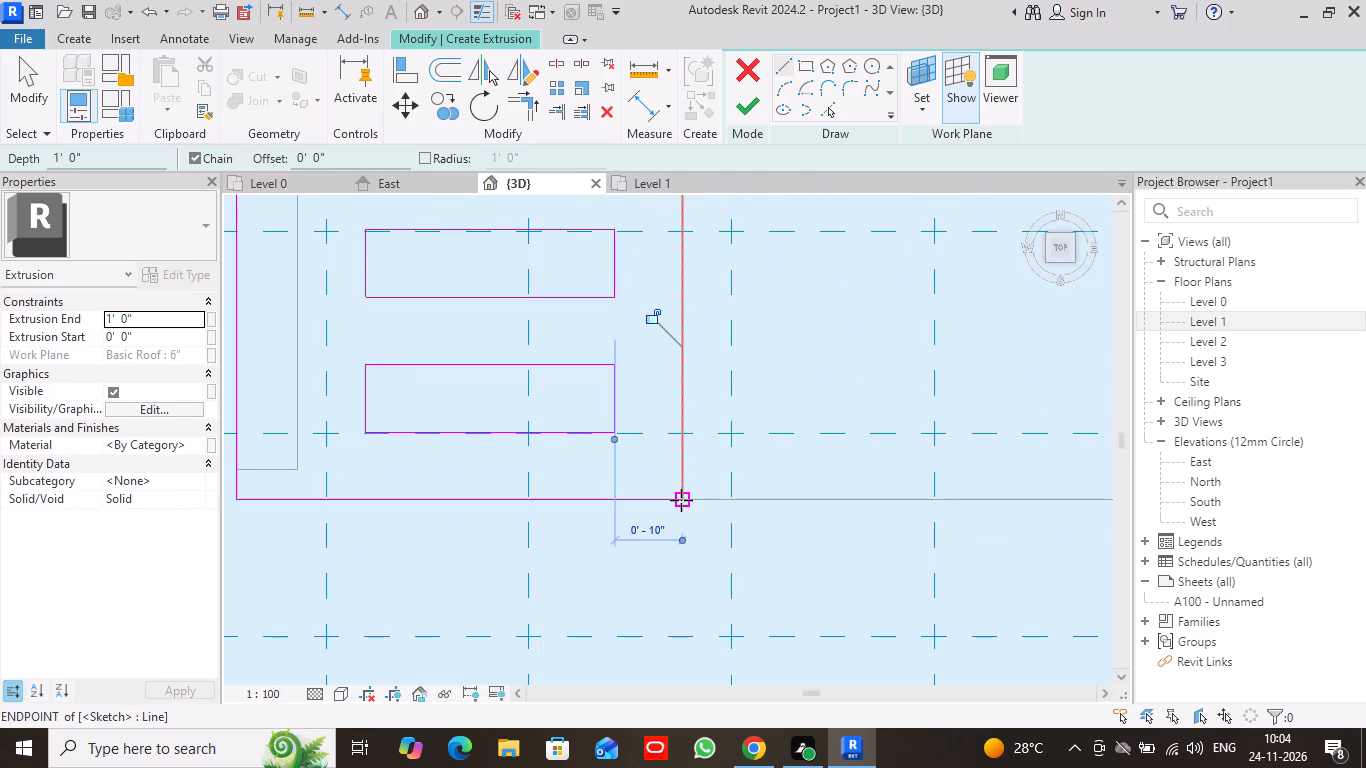
key("Escape")
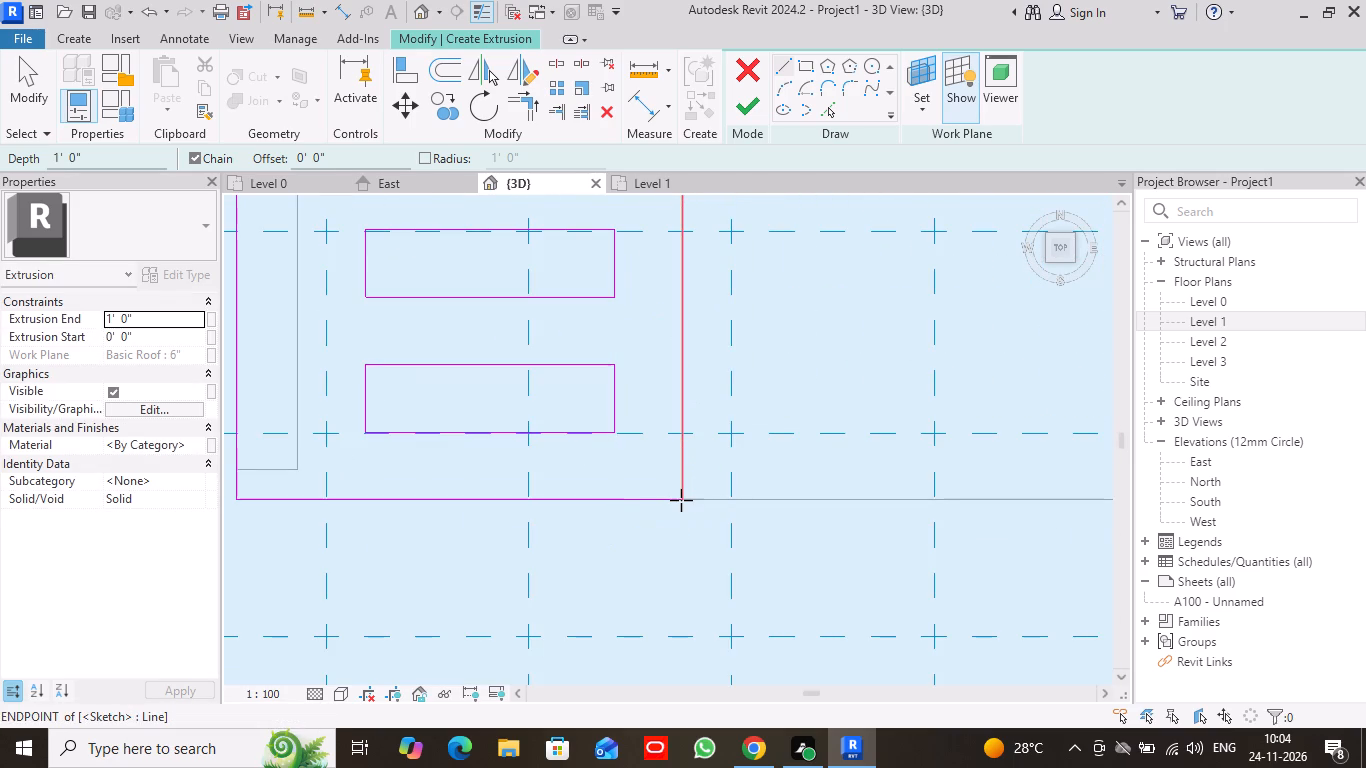
Finish the extrusion sketch of the frame with nine openings, keeping the 1' 0" extrusion end.
left_click(753, 103)
Examine the extruded frame from above, from the front and from the building's right side where it meets the roof.
scroll(846, 345, "down", 2)
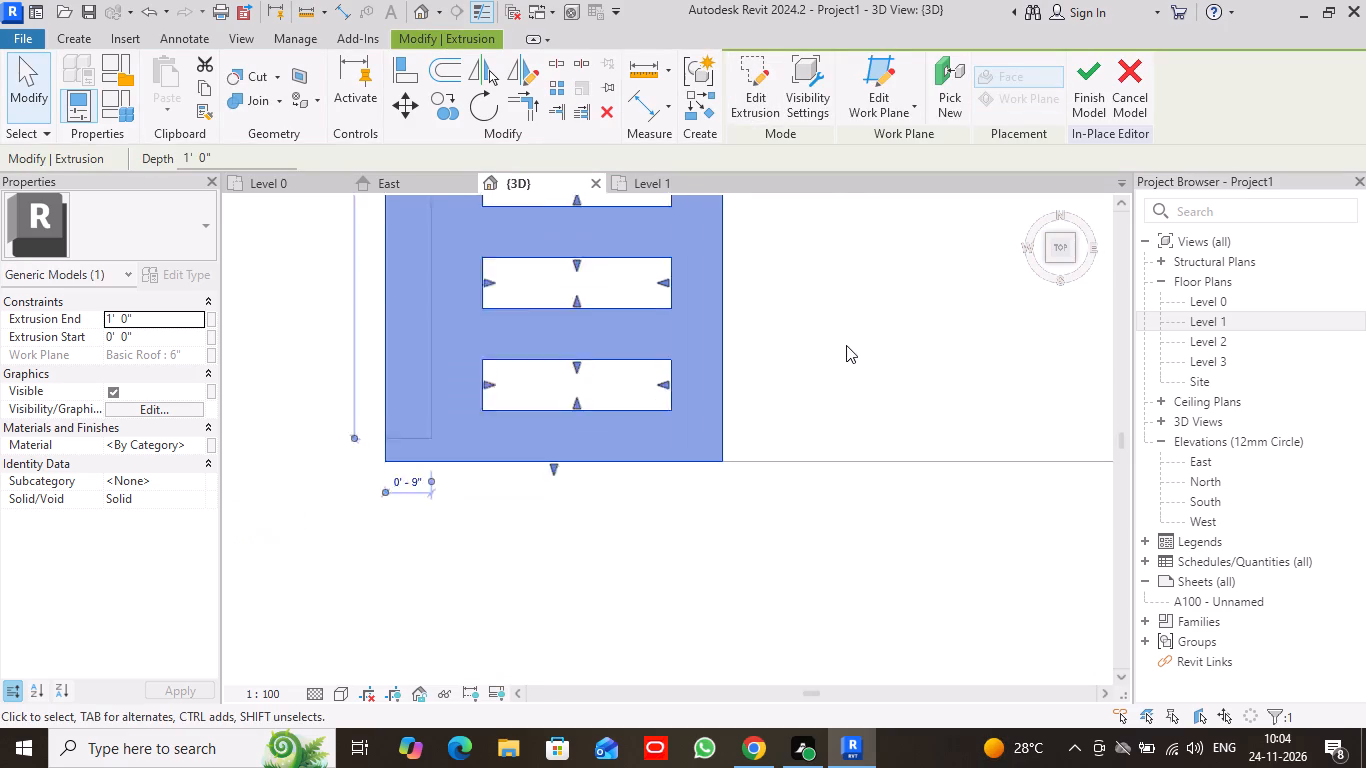
scroll(846, 345, "down", 6)
middle_click_drag(883, 445, 827, 671)
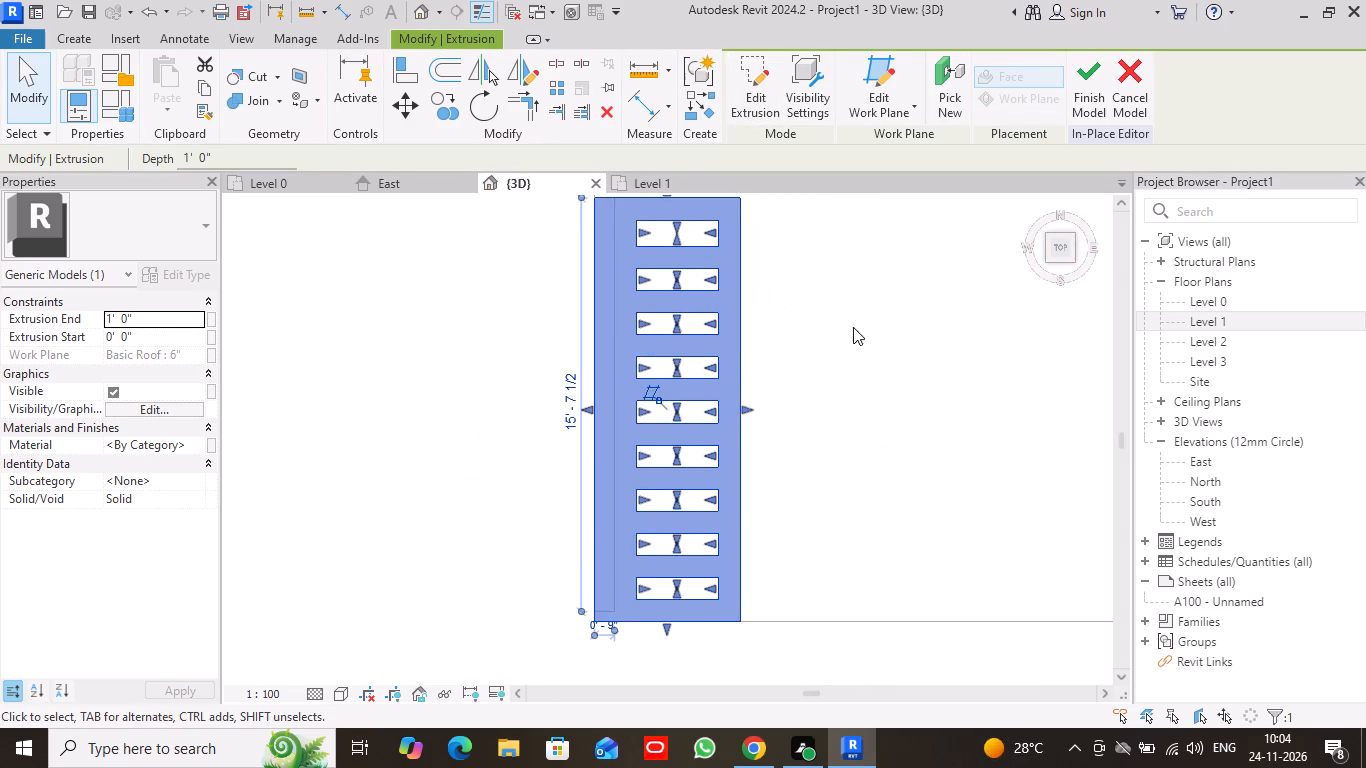
scroll(853, 337, "down", 1)
middle_click_drag(919, 340, 855, 351)
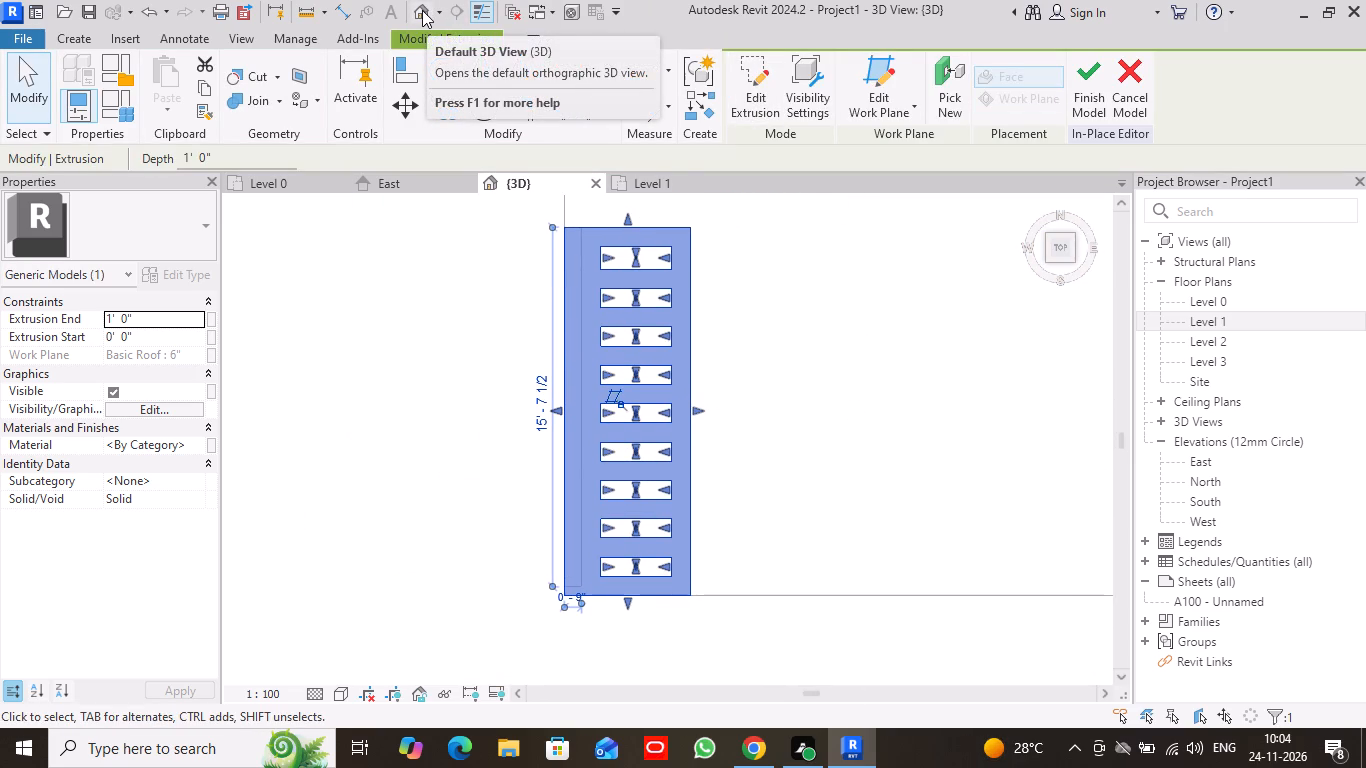
left_click(422, 10)
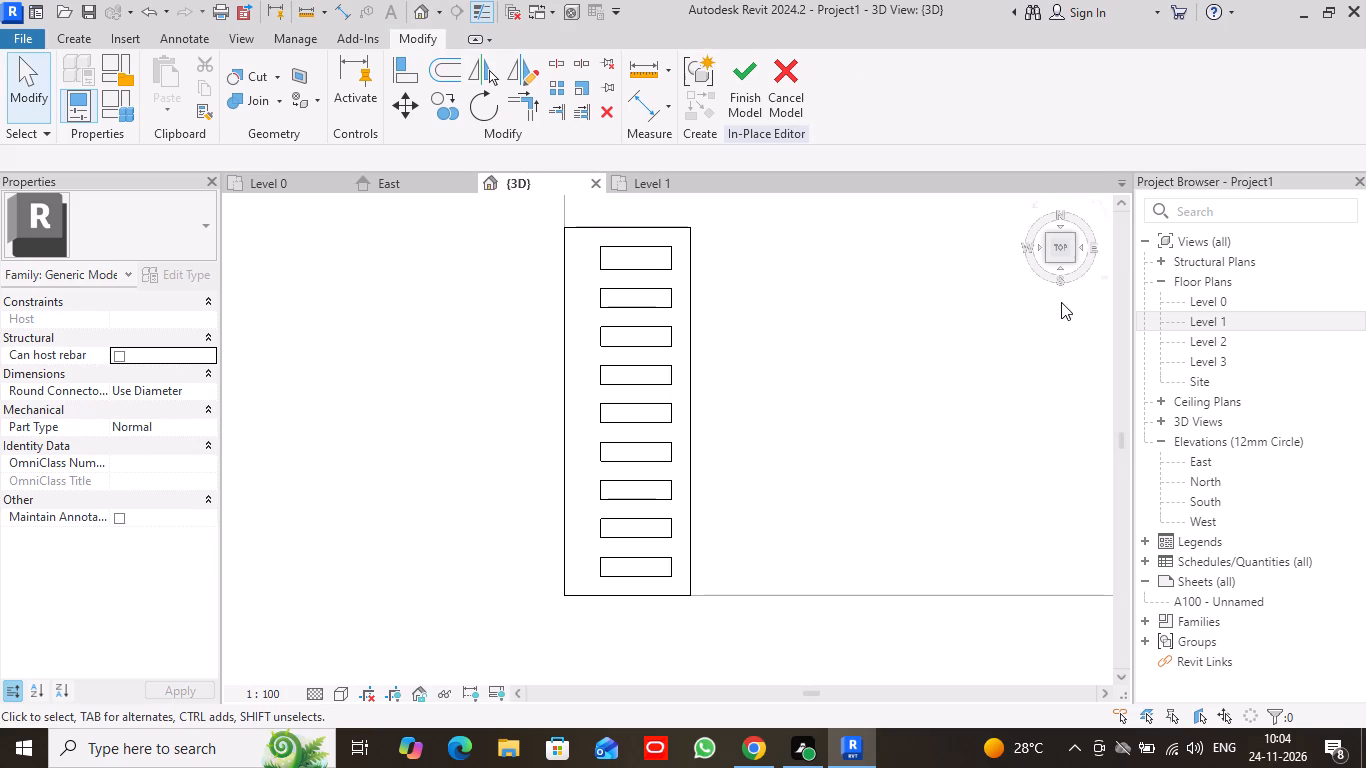
left_click_drag(1071, 262, 1070, 244)
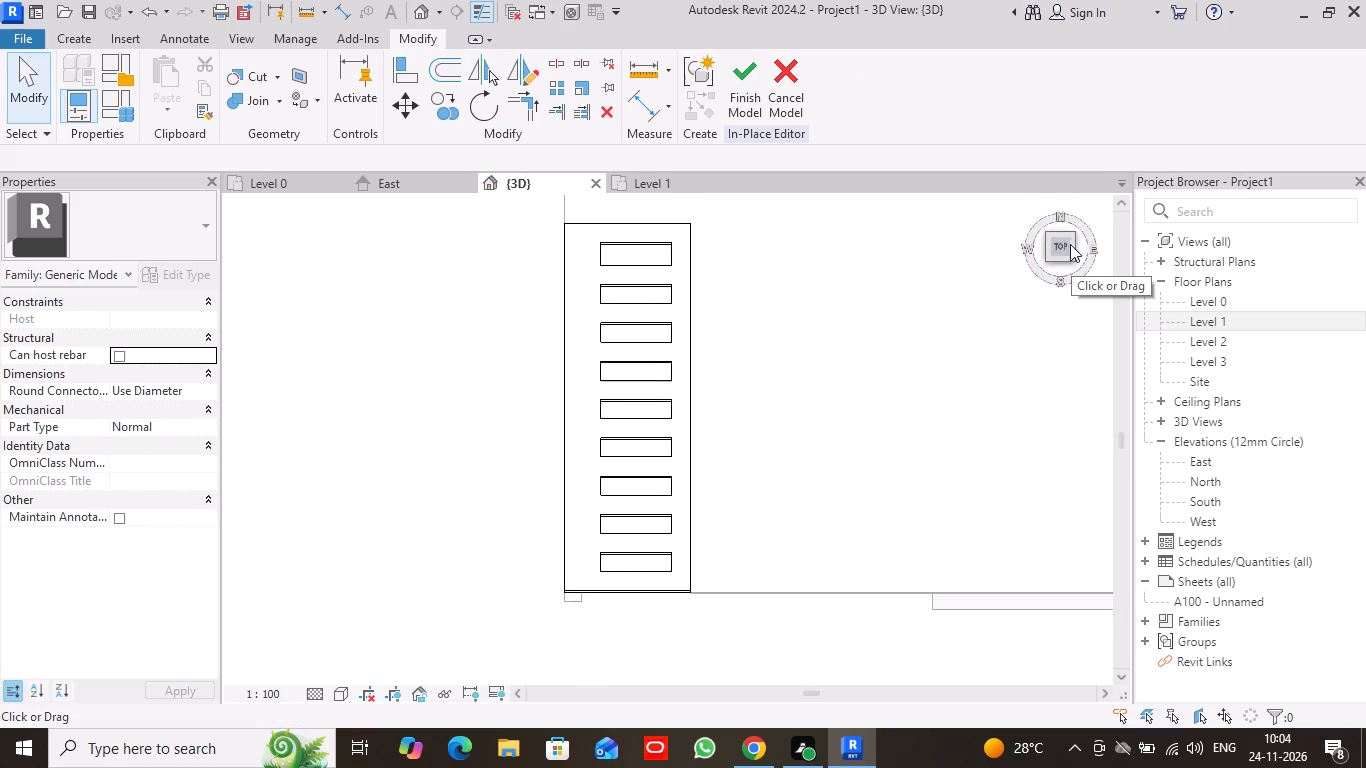
left_click_drag(1070, 244, 1045, 200)
scroll(570, 348, "down", 2)
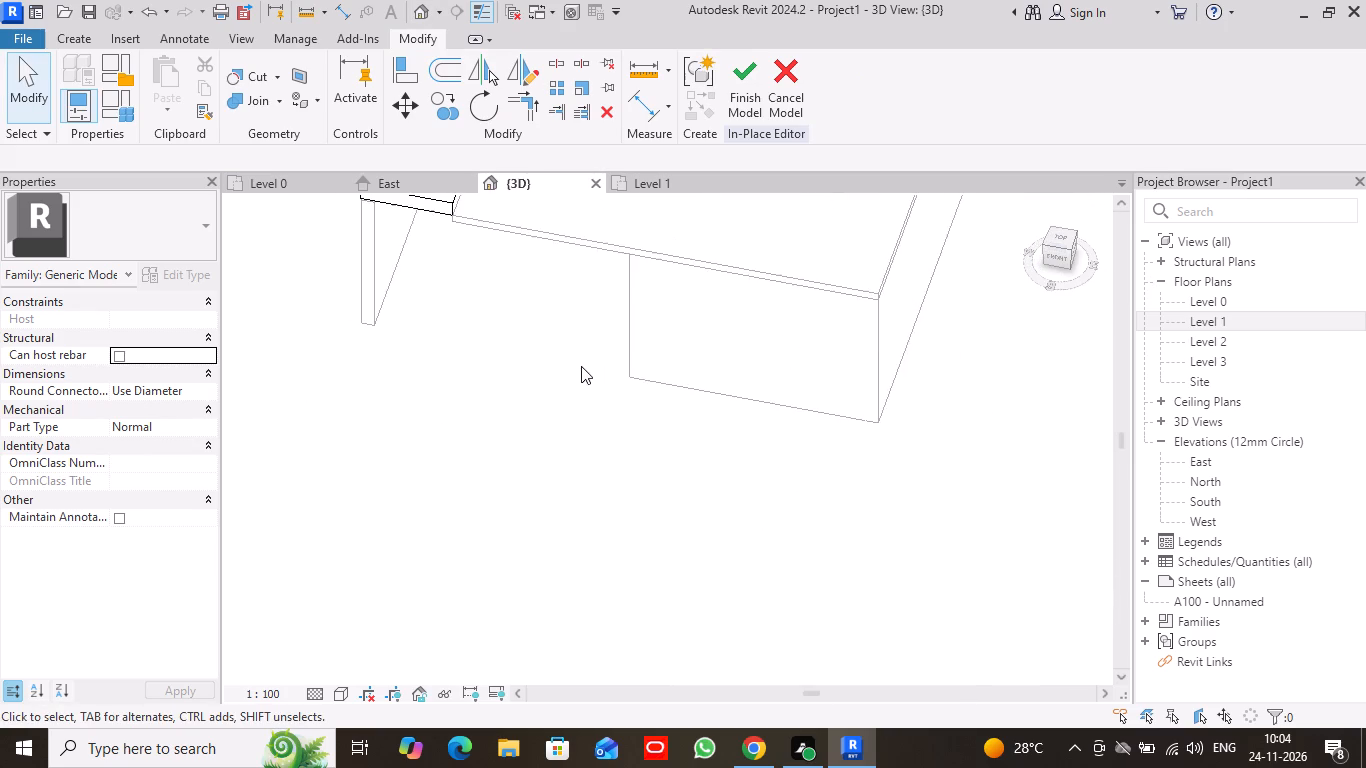
middle_click_drag(540, 342, 689, 612)
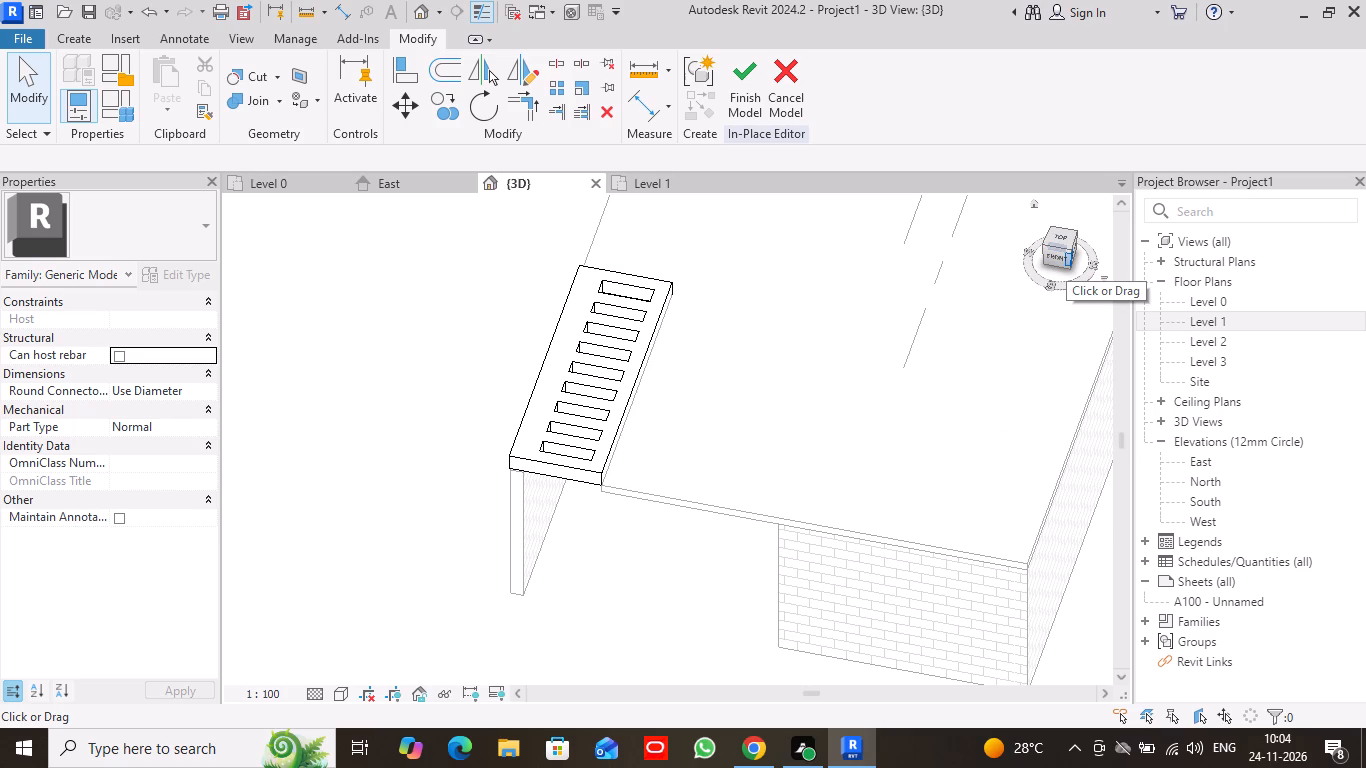
left_click_drag(1067, 254, 1098, 253)
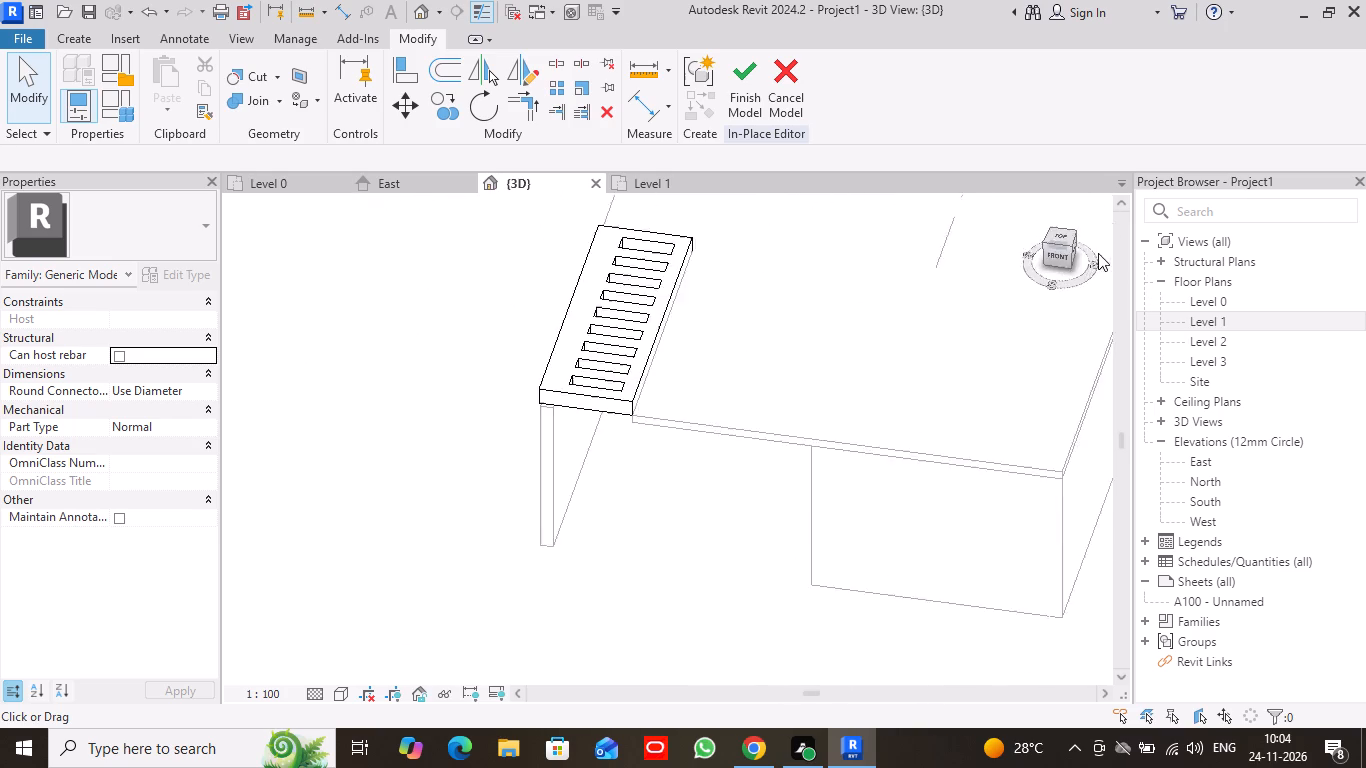
left_click_drag(1098, 253, 814, 202)
scroll(1003, 312, "down", 5)
middle_click_drag(799, 324, 763, 585)
scroll(662, 414, "up", 2)
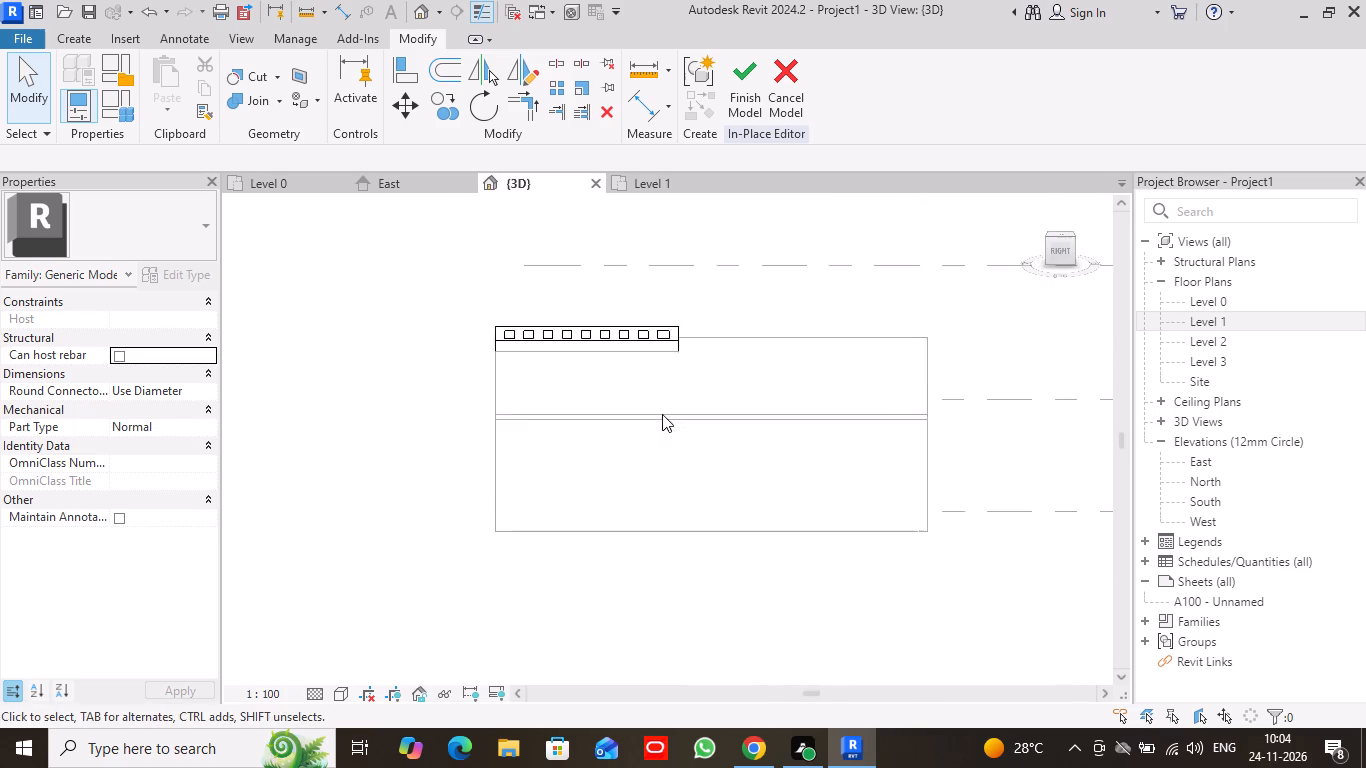
scroll(662, 414, "up", 6)
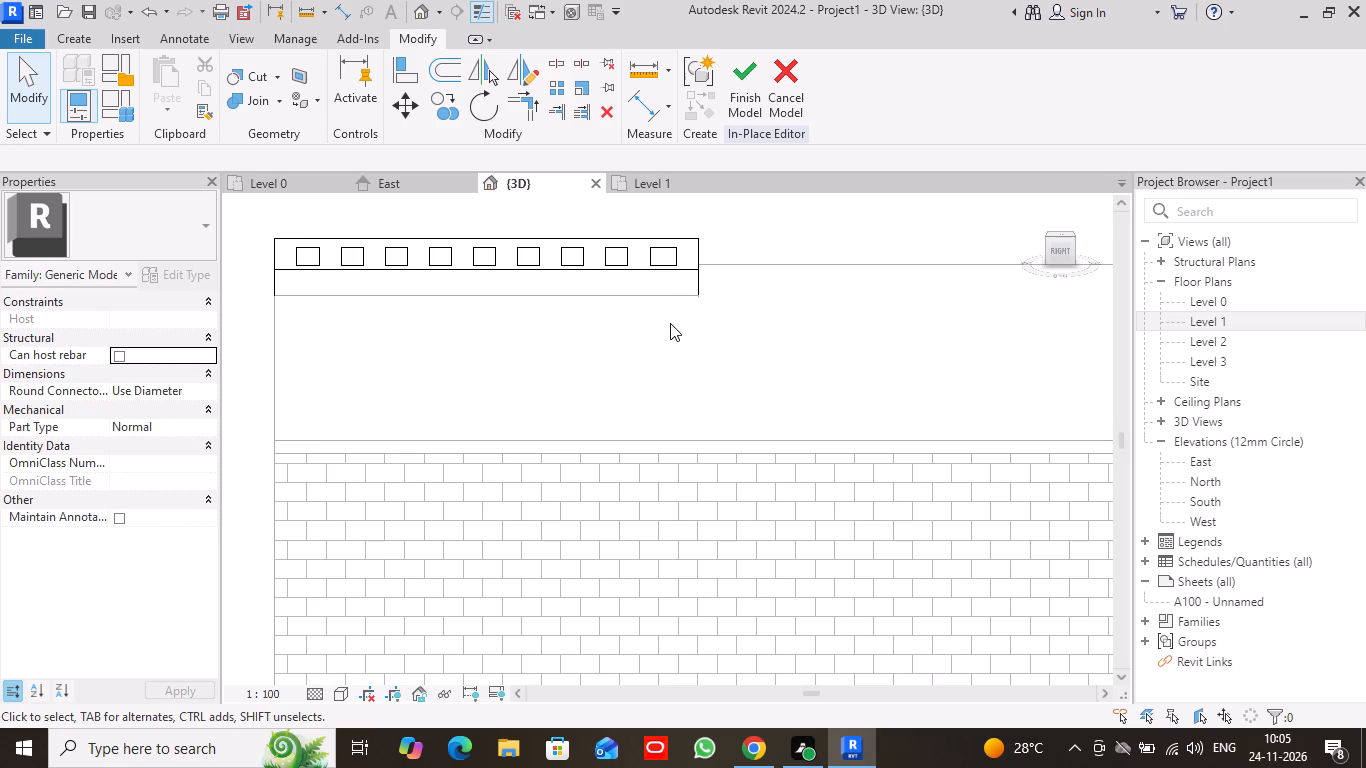
Examine how the frame sits on the roof and wall from the front-right and back-left corners of the building.
left_click(1047, 247)
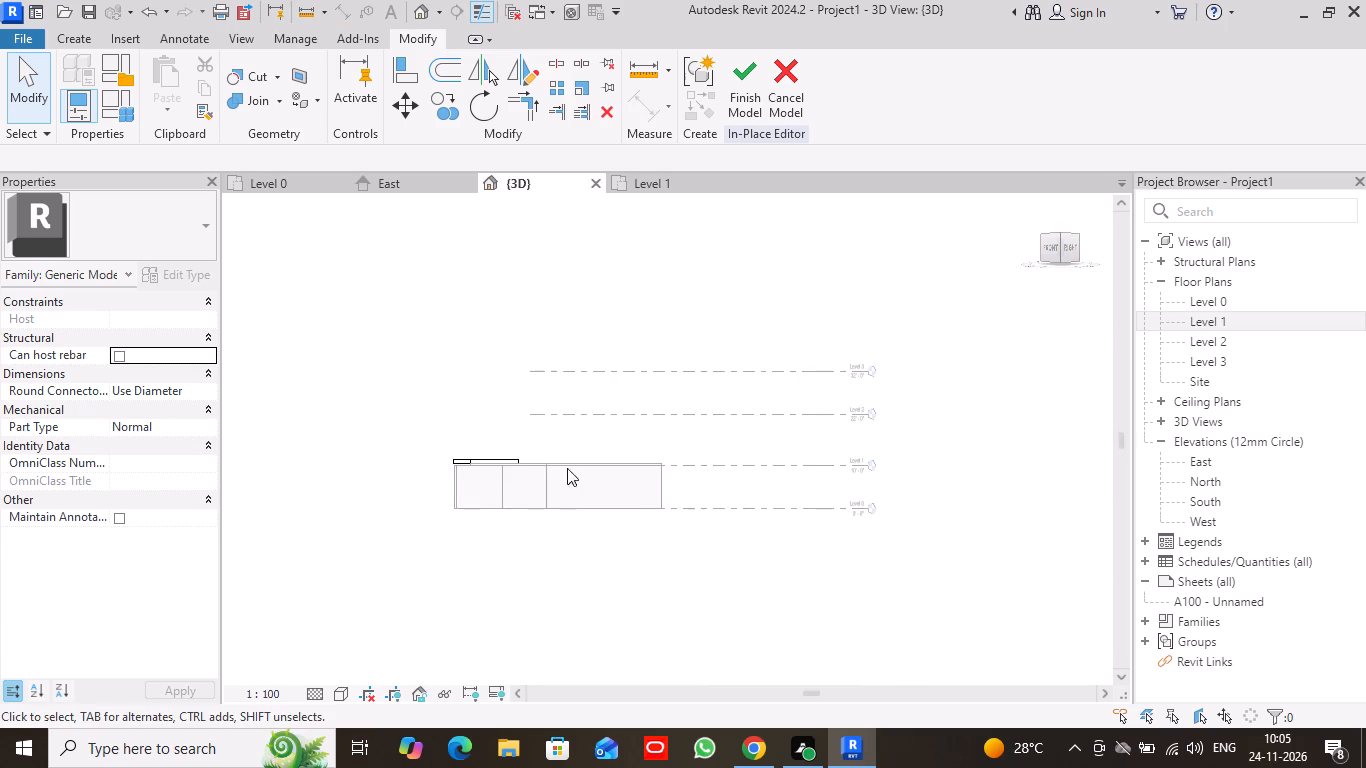
scroll(485, 480, "up", 10)
middle_click_drag(497, 494, 594, 500)
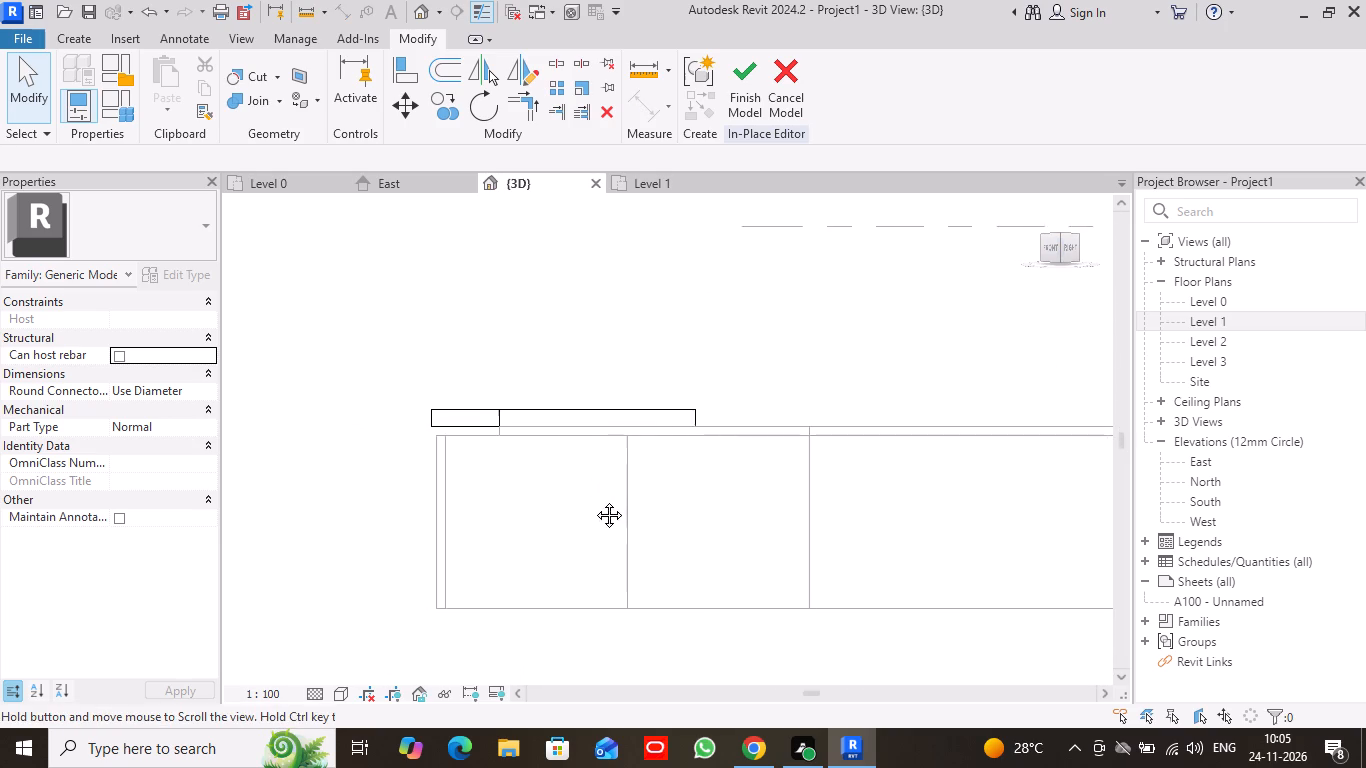
middle_click_drag(594, 500, 603, 511)
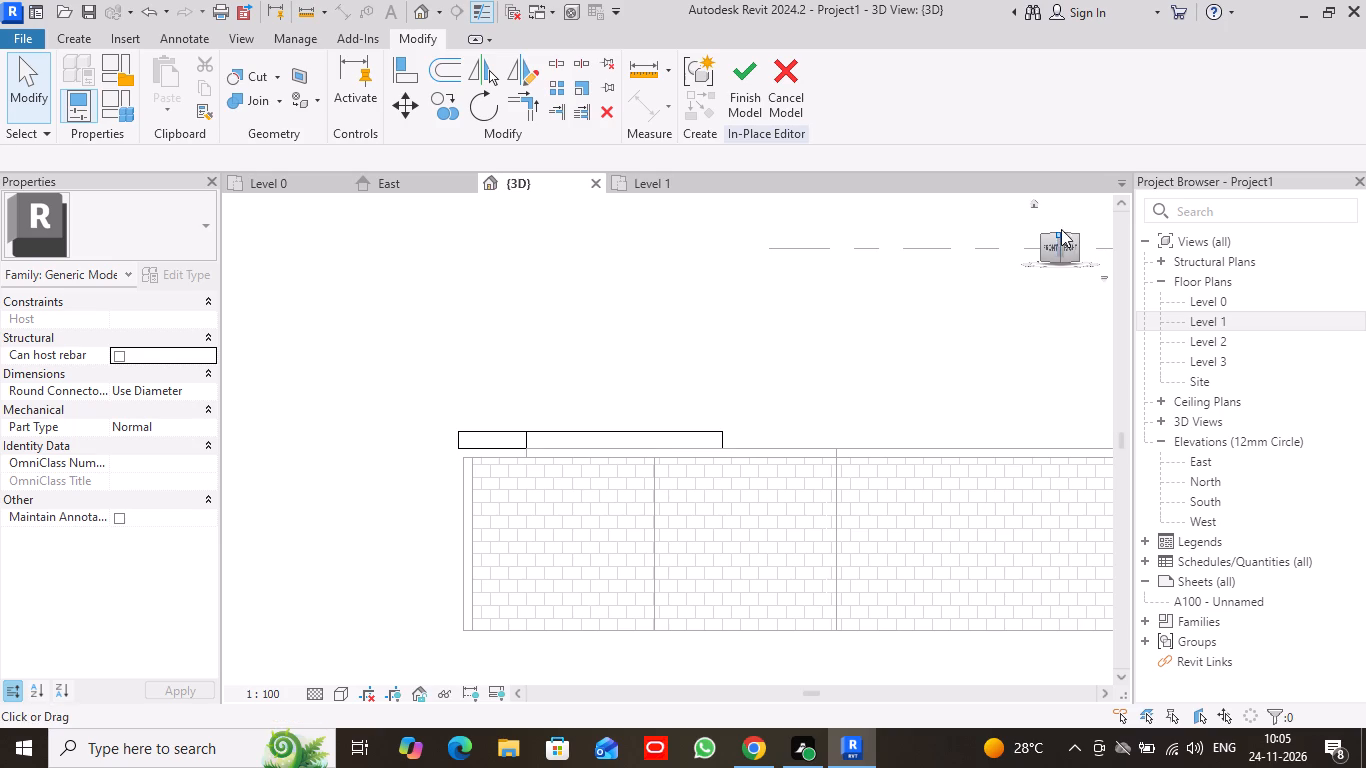
left_click_drag(1060, 233, 1062, 251)
left_click_drag(1059, 238, 1066, 270)
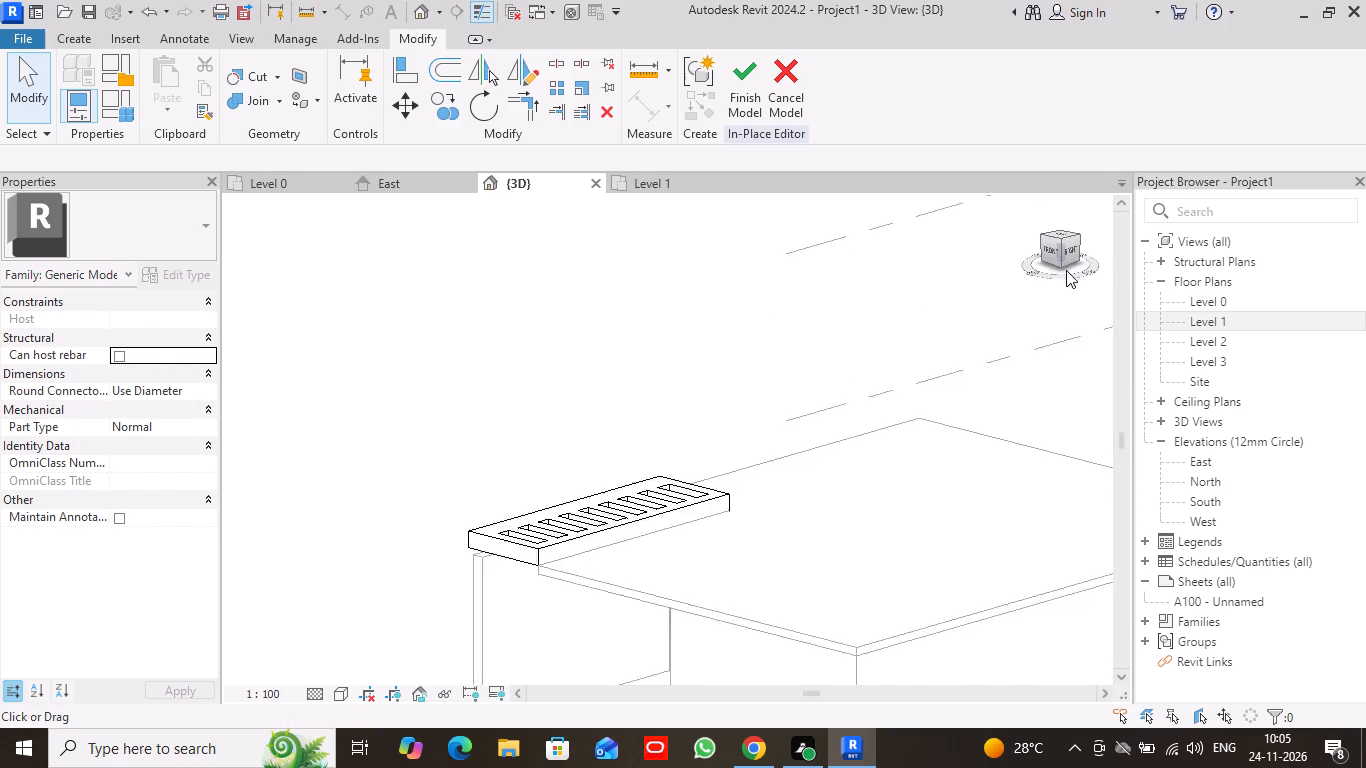
left_click_drag(1066, 270, 1065, 288)
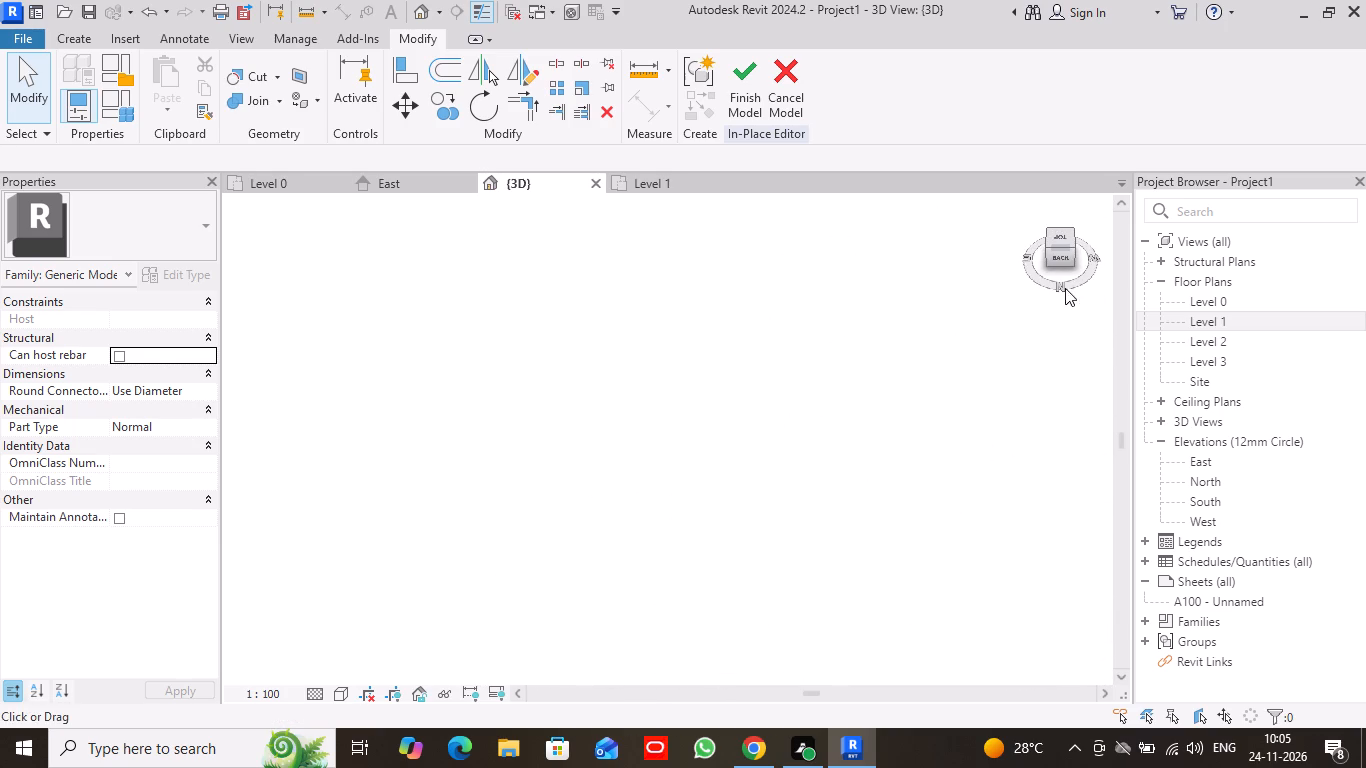
left_click_drag(1065, 288, 974, 296)
scroll(1008, 318, "down", 11)
scroll(953, 437, "up", 1)
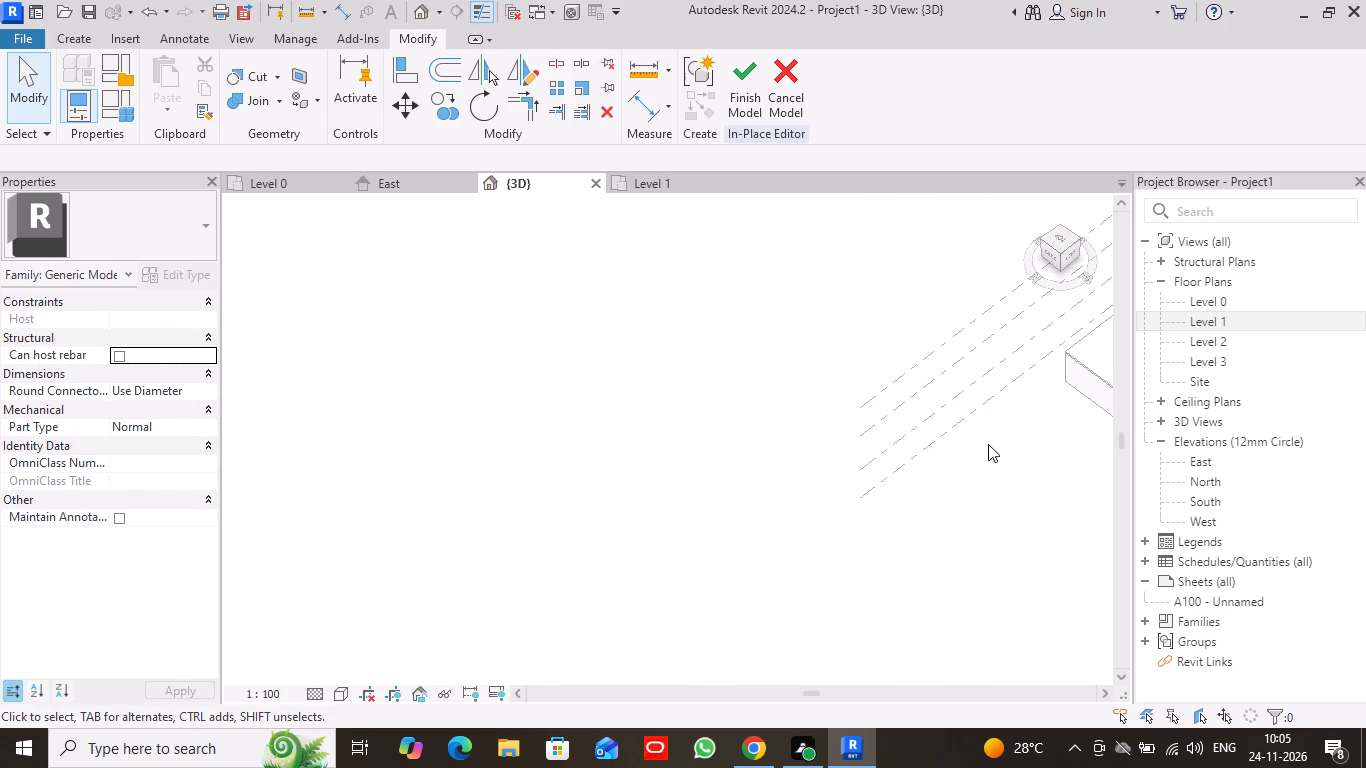
middle_click_drag(1030, 418, 557, 416)
scroll(829, 366, "up", 8)
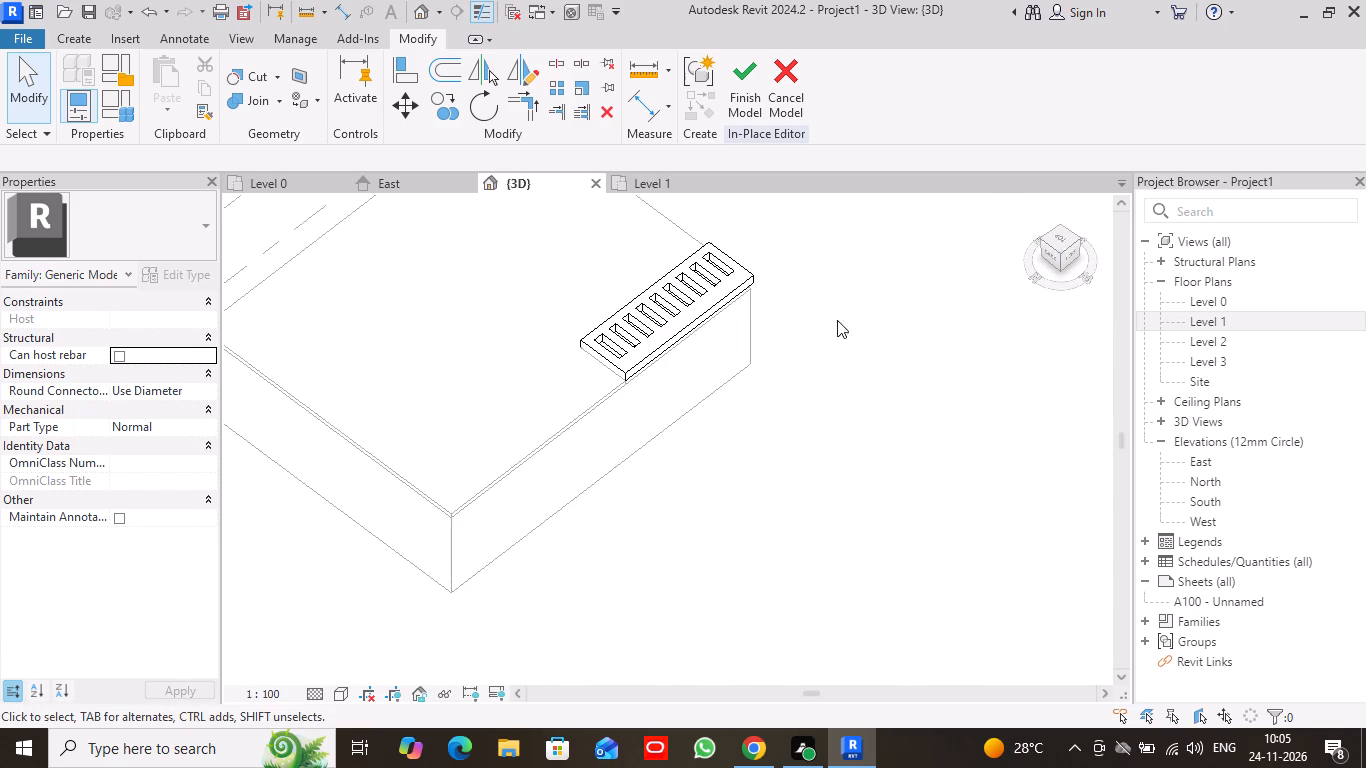
middle_click_drag(839, 274, 803, 383)
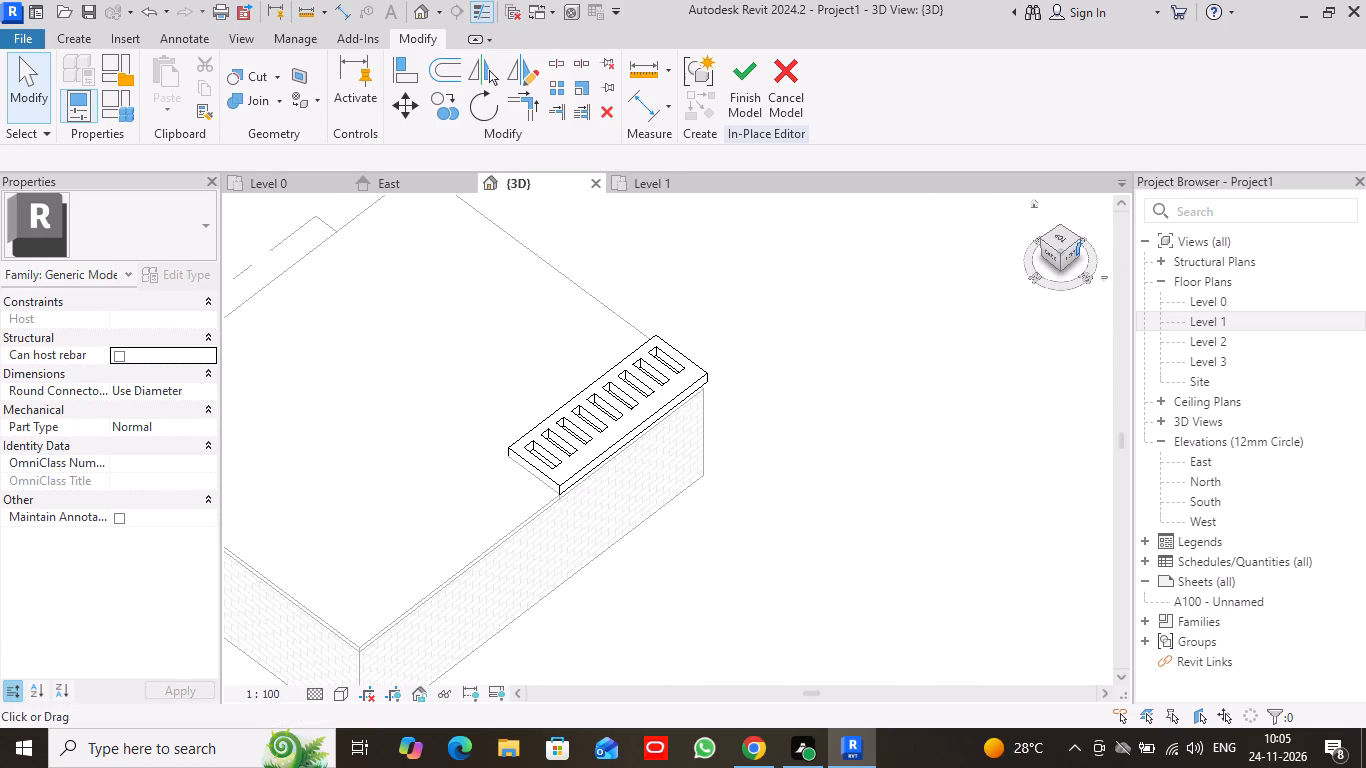
Examine the extruded frame's position on the roof from above, from the building's front-left corner and from the front.
left_click_drag(1077, 249, 962, 289)
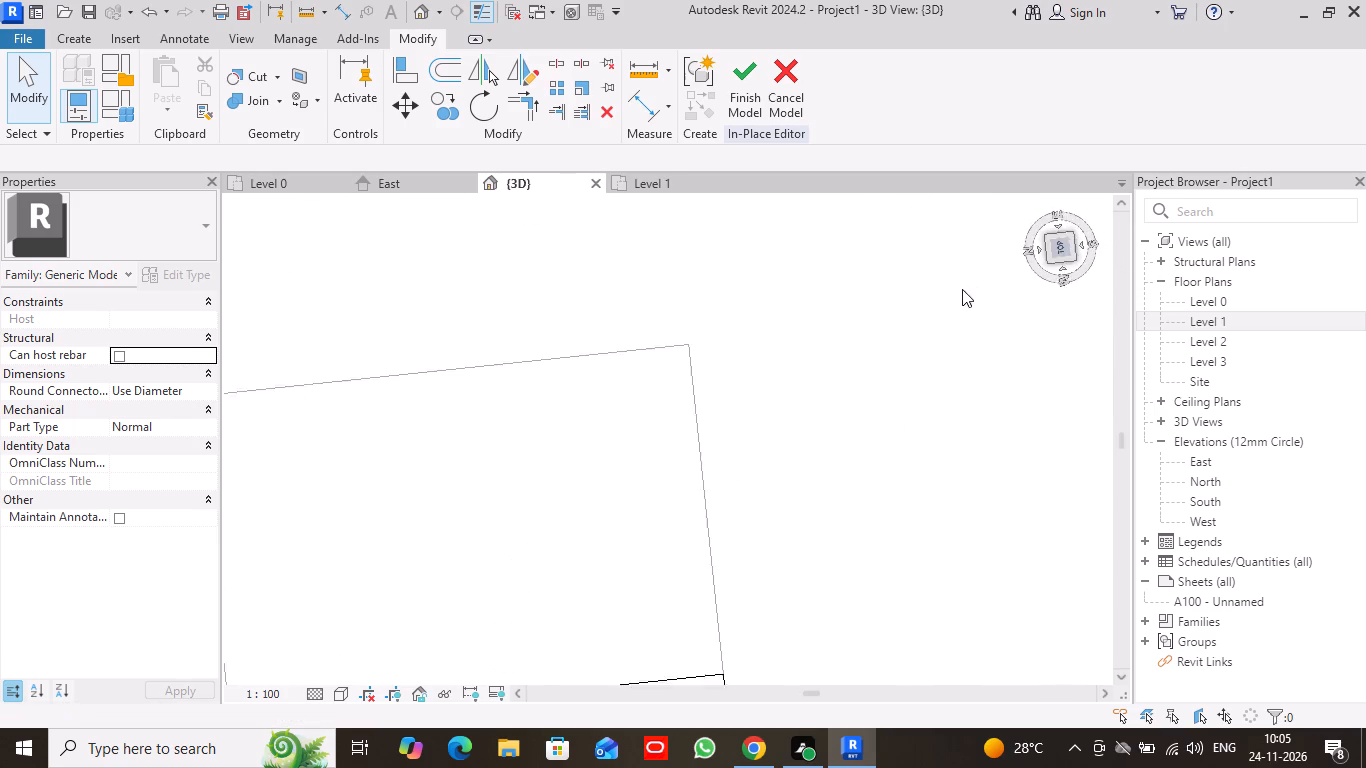
left_click_drag(962, 289, 907, 293)
middle_click_drag(768, 311, 947, 157)
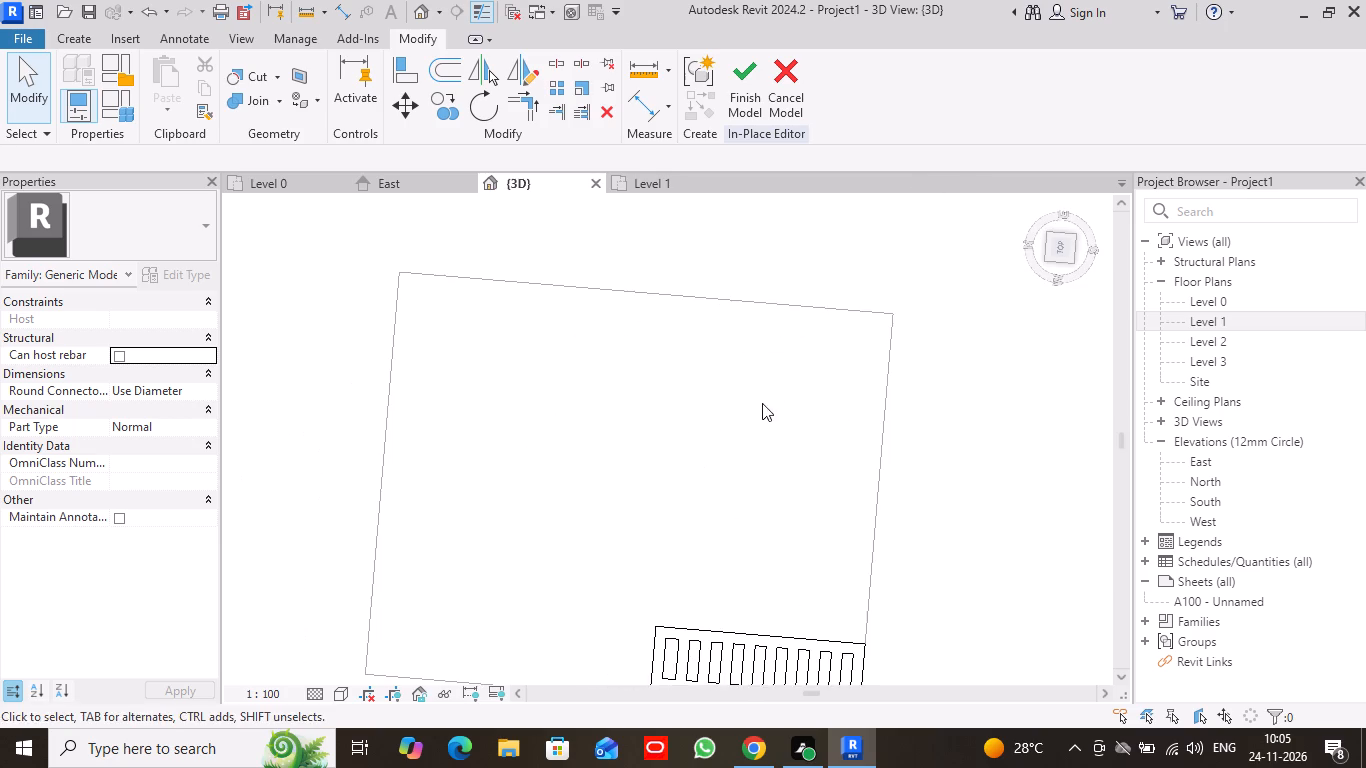
middle_click_drag(762, 403, 800, 242)
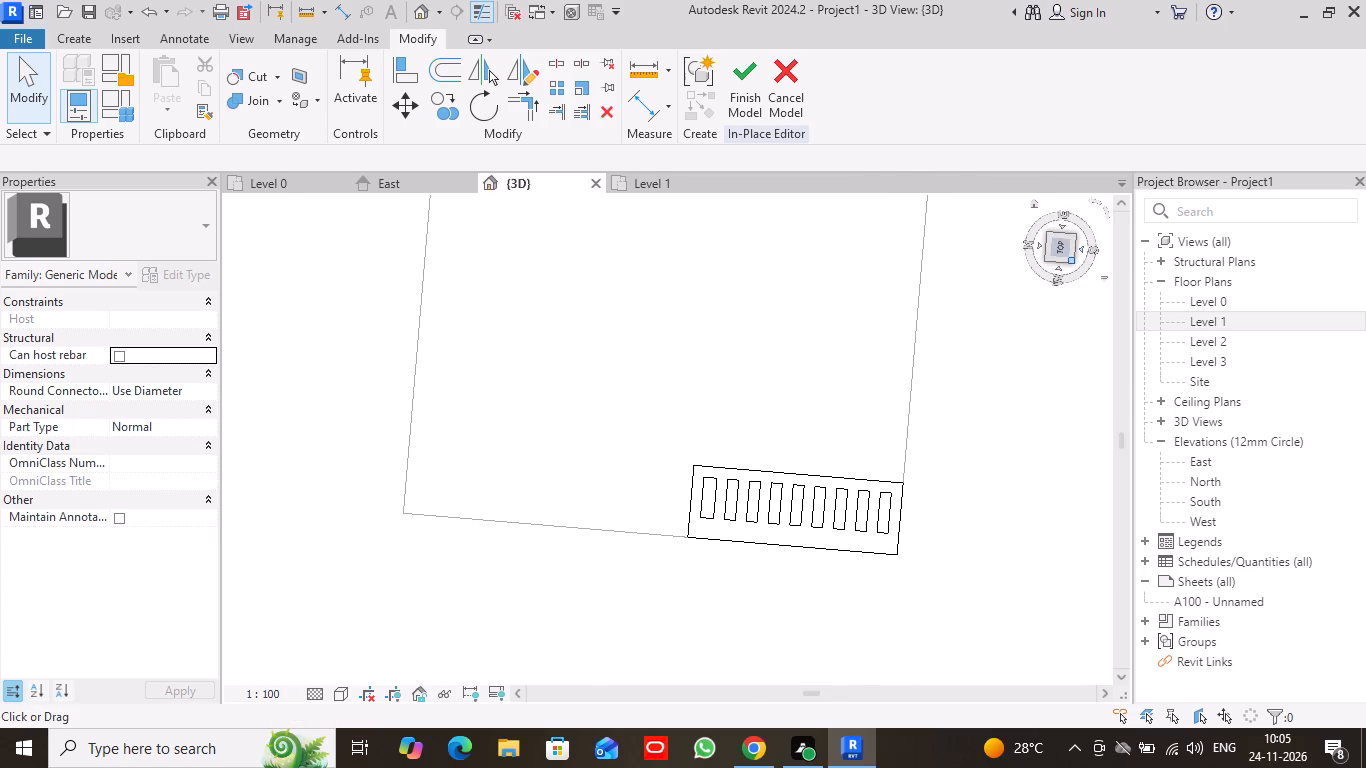
left_click_drag(1073, 262, 983, 279)
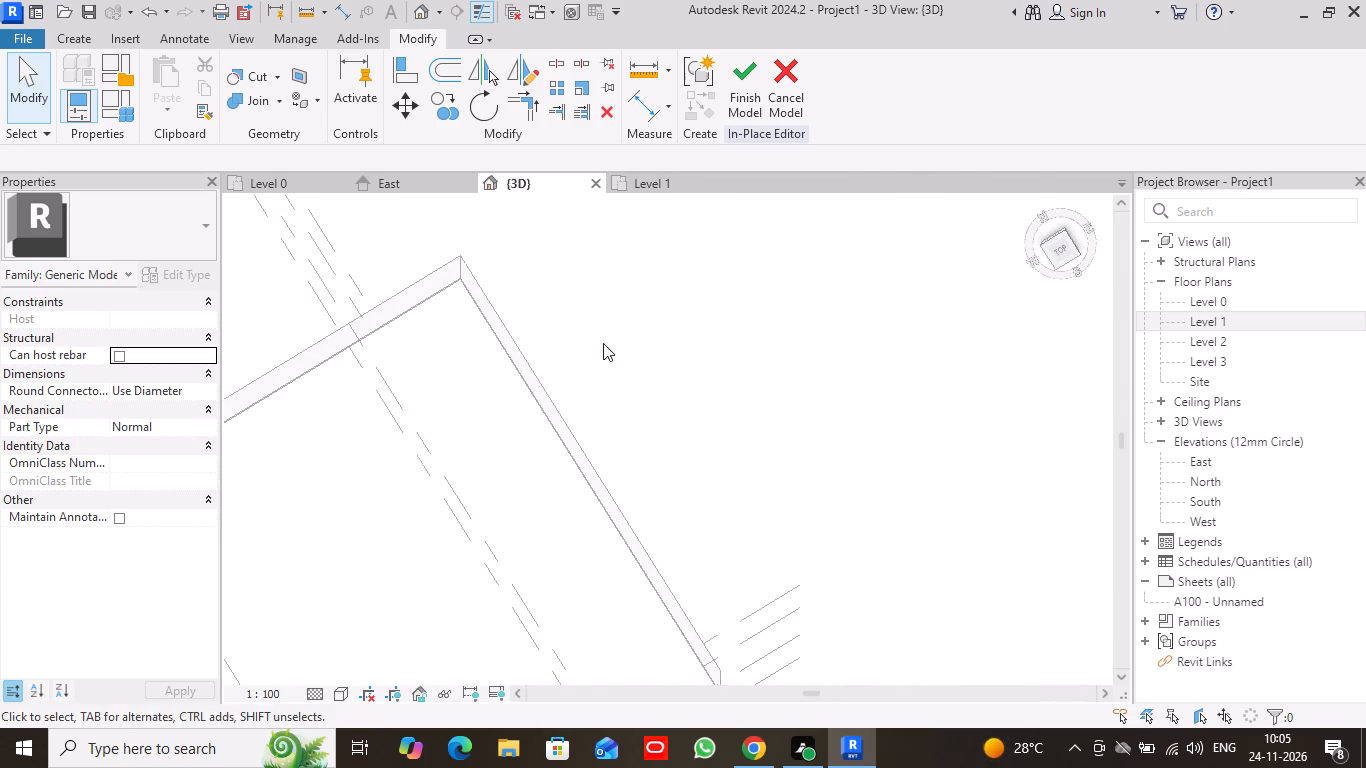
middle_click_drag(557, 342, 943, 239)
left_click_drag(1064, 235, 1065, 221)
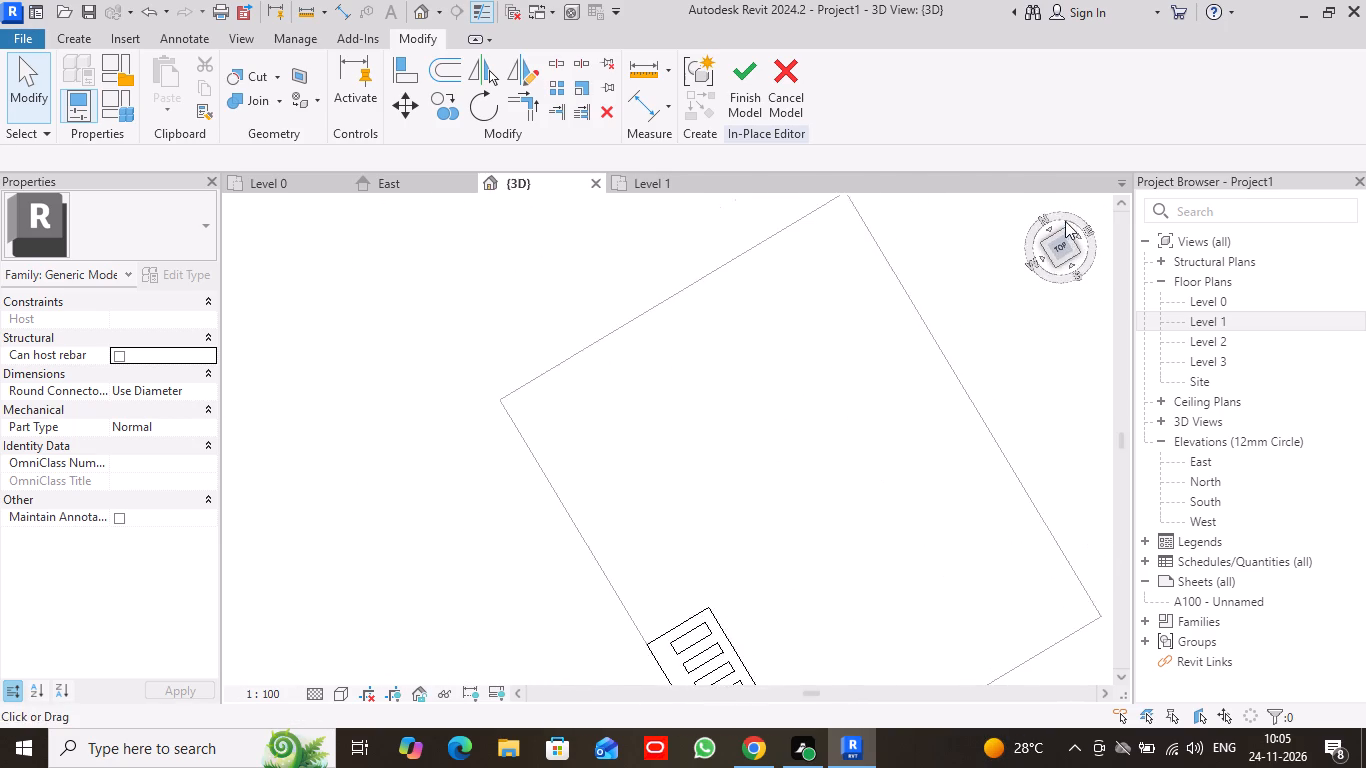
left_click_drag(1065, 221, 1053, 634)
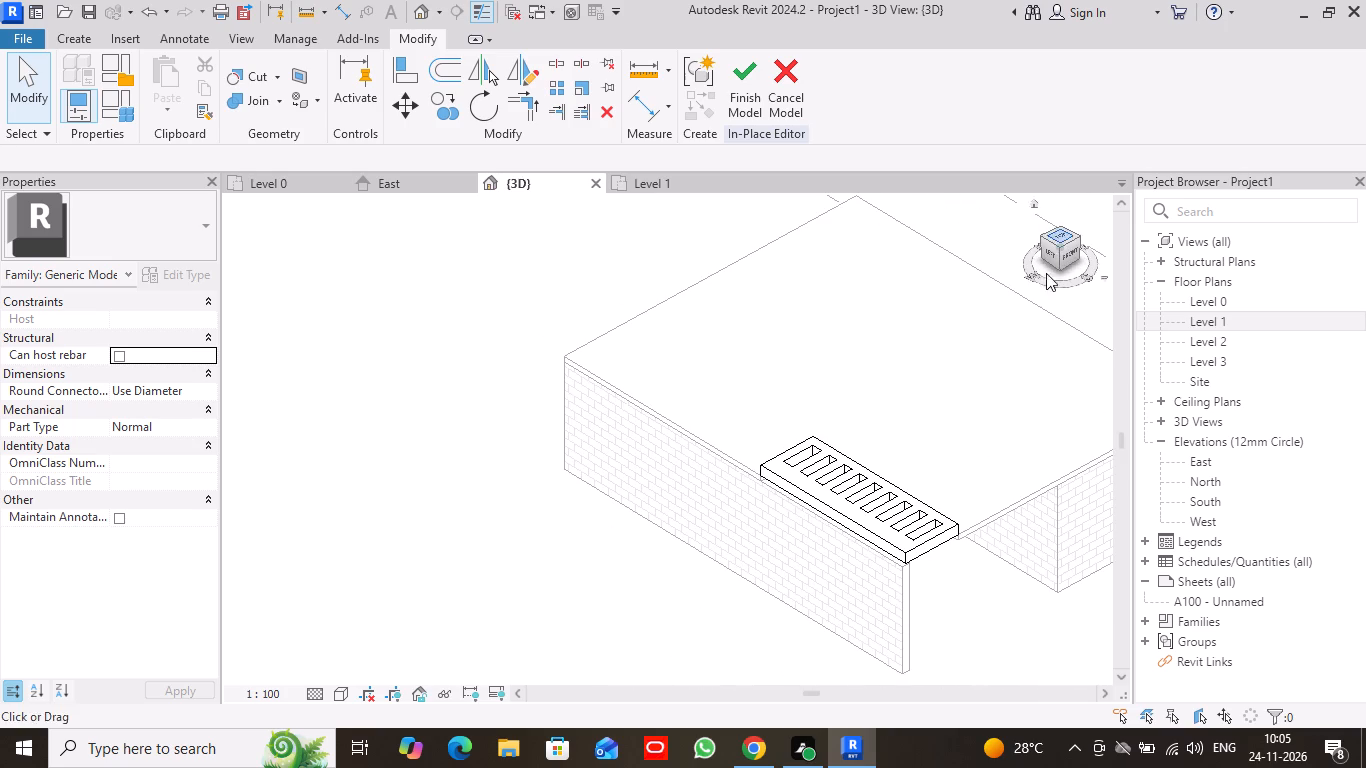
middle_click_drag(1024, 545, 798, 407)
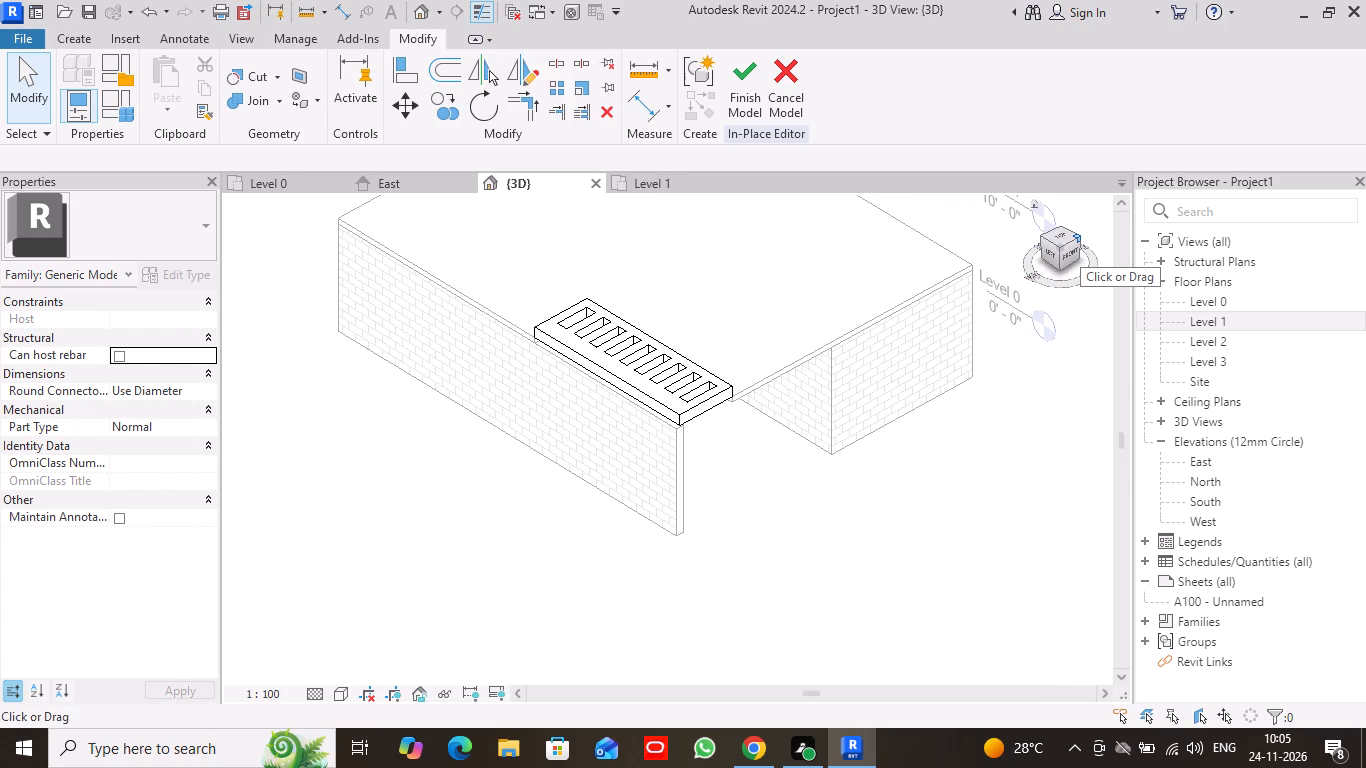
left_click_drag(1080, 240, 1045, 247)
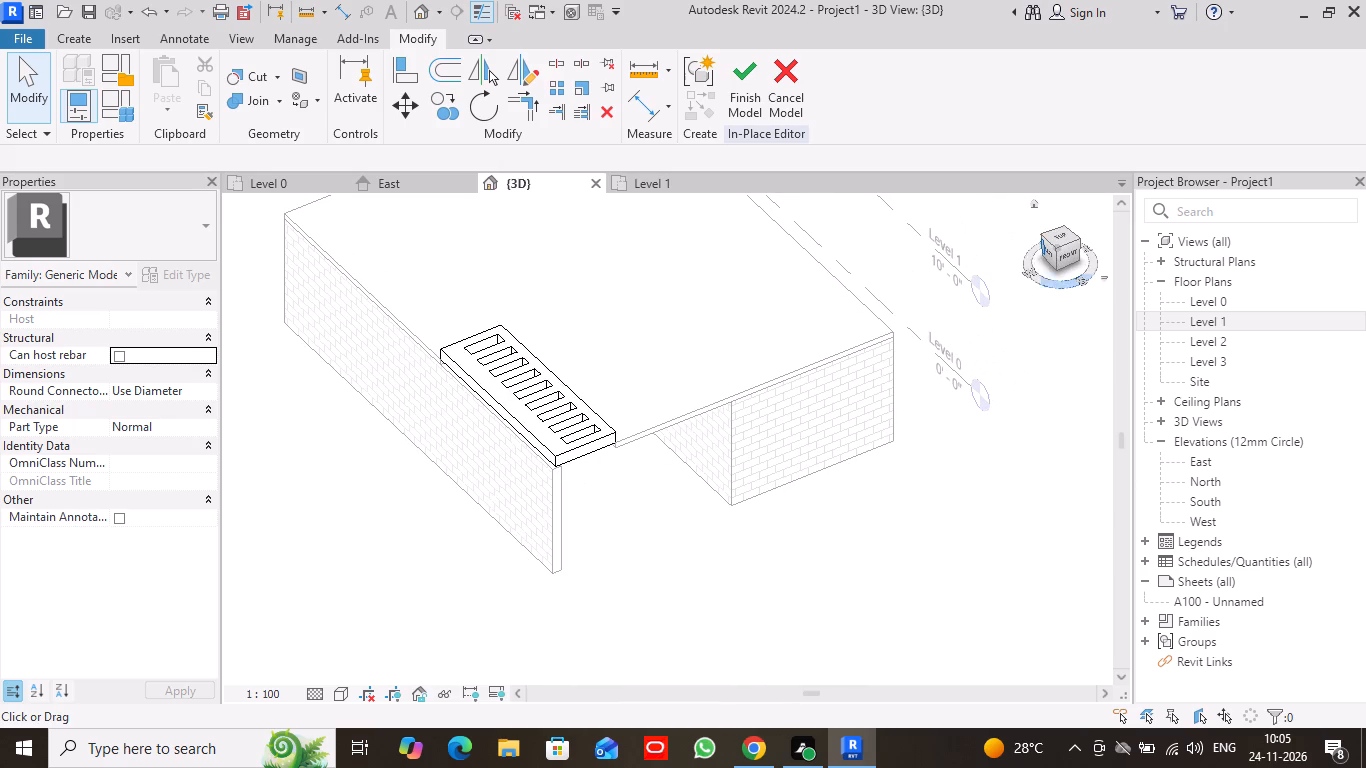
scroll(598, 446, "up", 4)
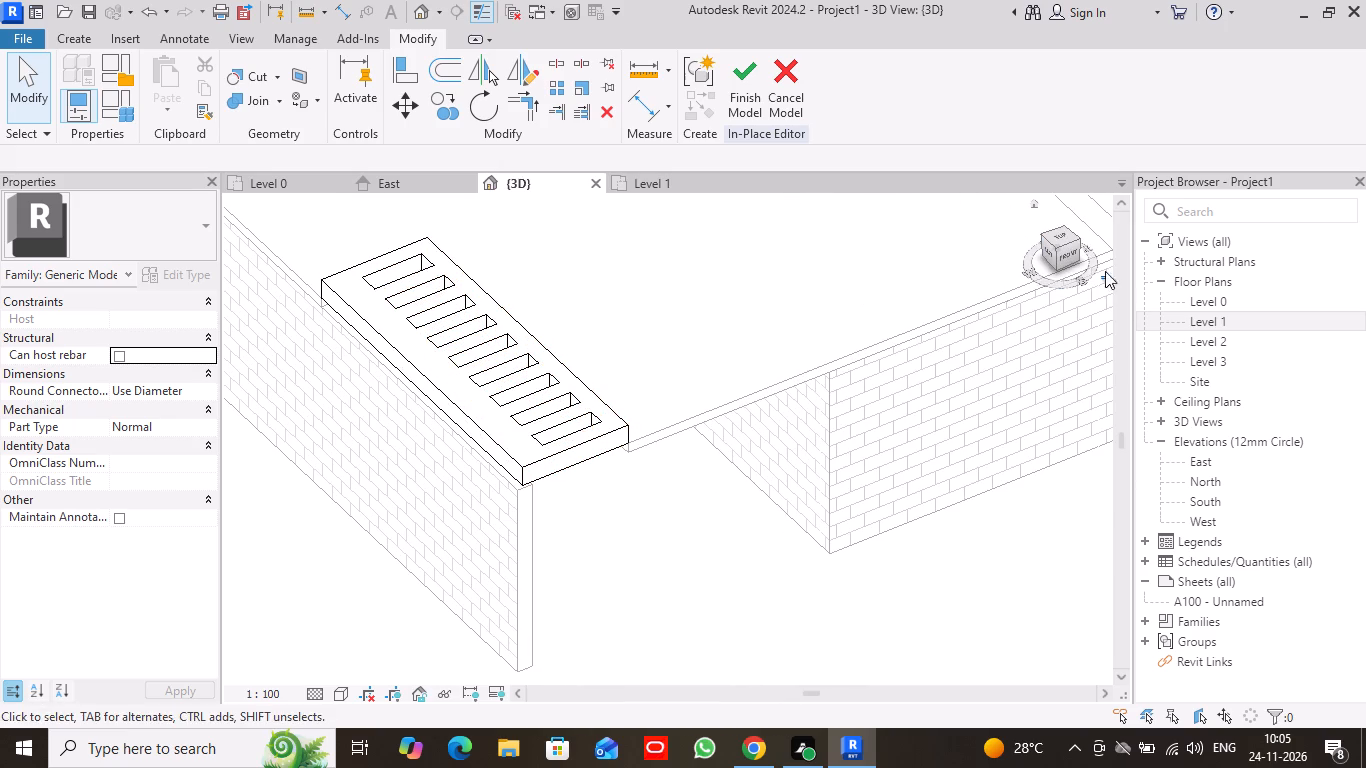
left_click_drag(1077, 241, 1022, 255)
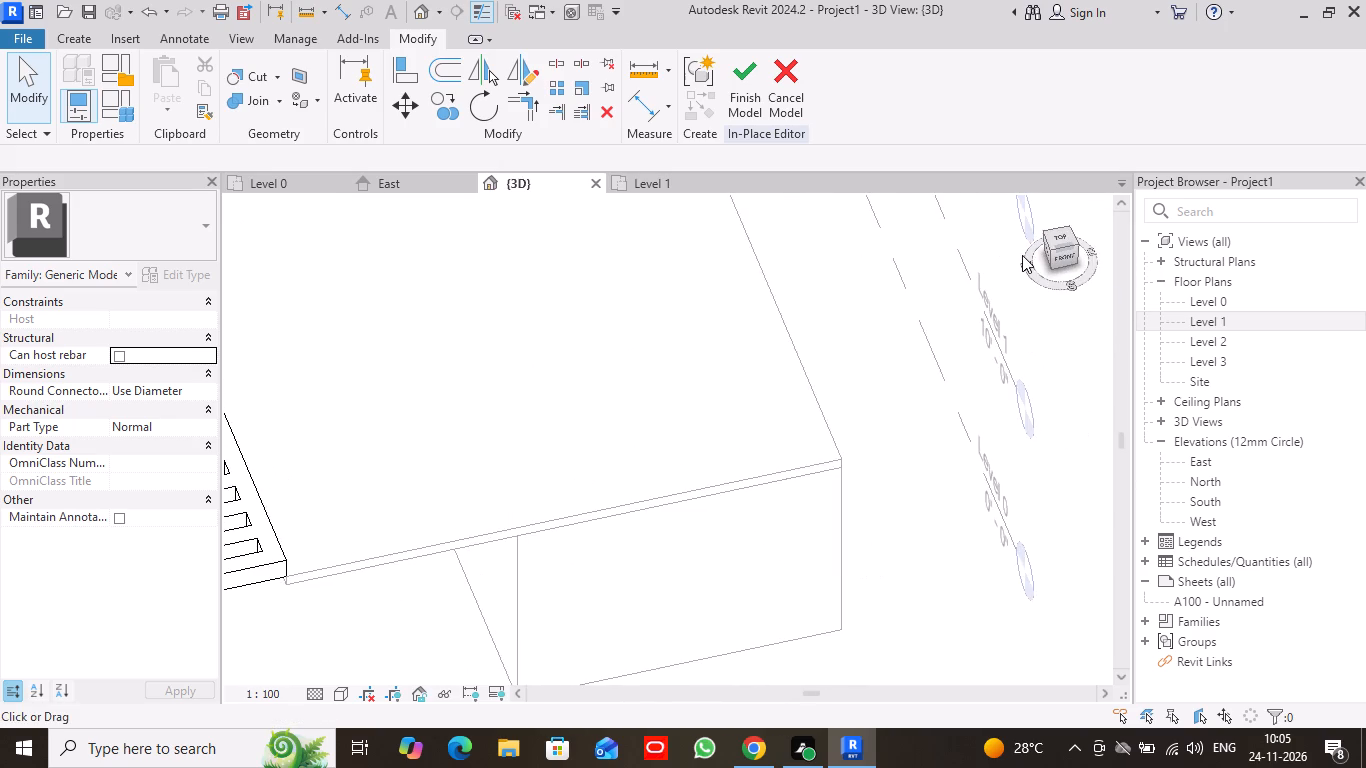
left_click_drag(1022, 255, 943, 285)
middle_click_drag(614, 379, 1083, 313)
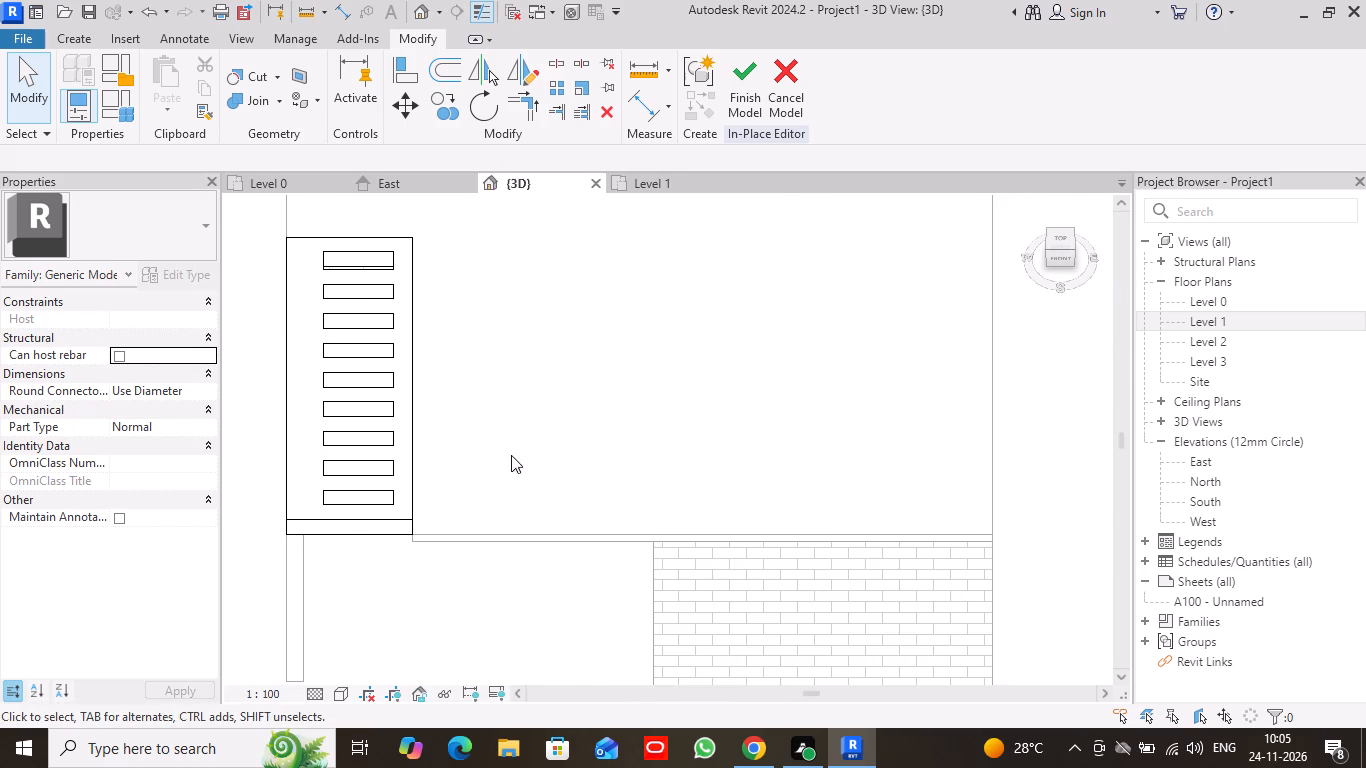
left_click_drag(1061, 252, 1062, 228)
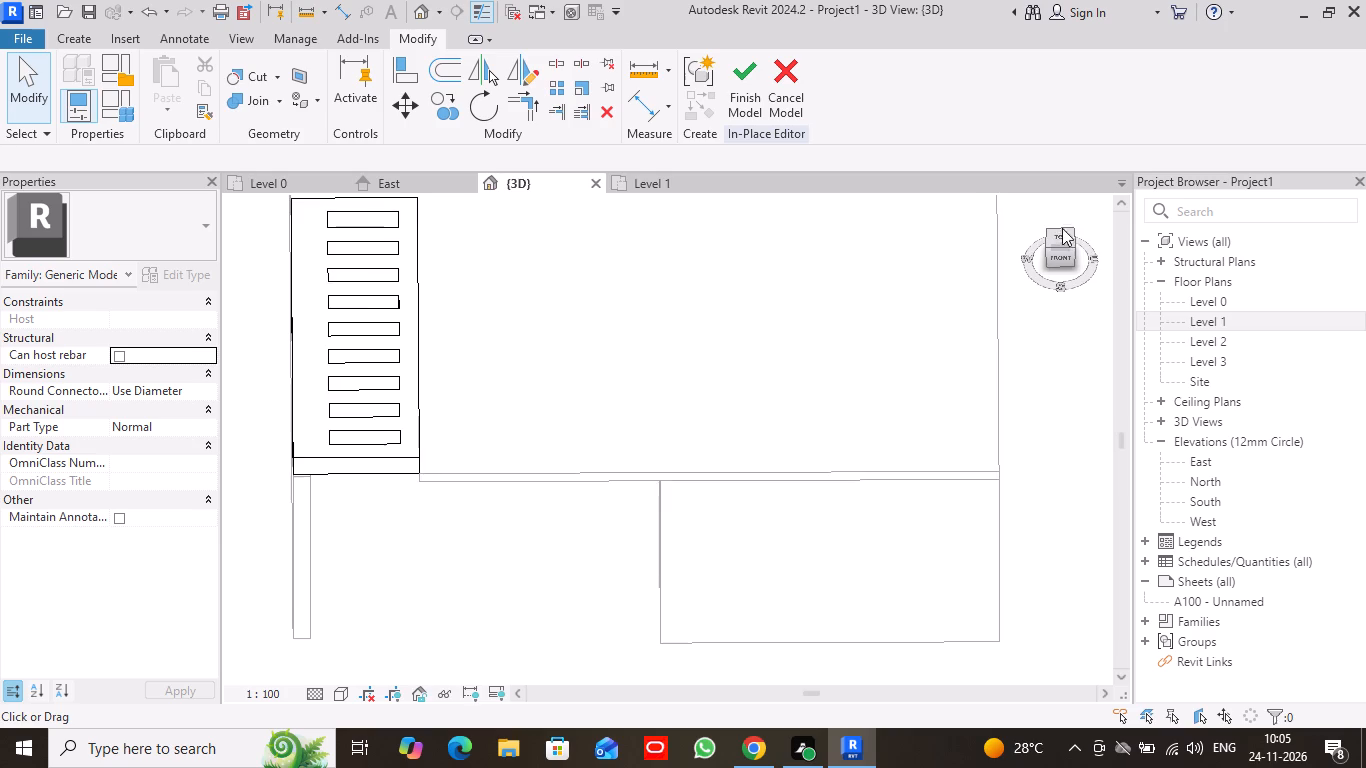
left_click_drag(1062, 228, 1059, 678)
scroll(635, 363, "down", 2)
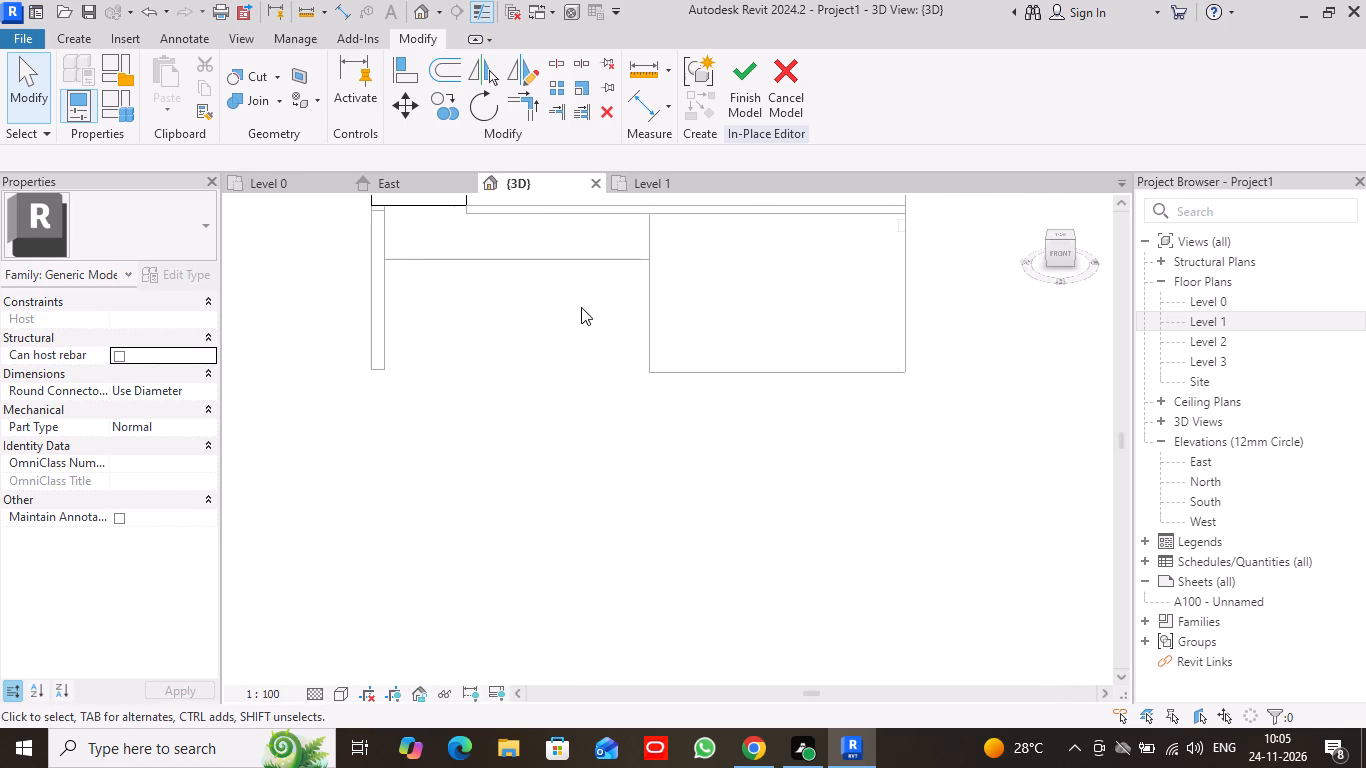
middle_click_drag(581, 307, 571, 448)
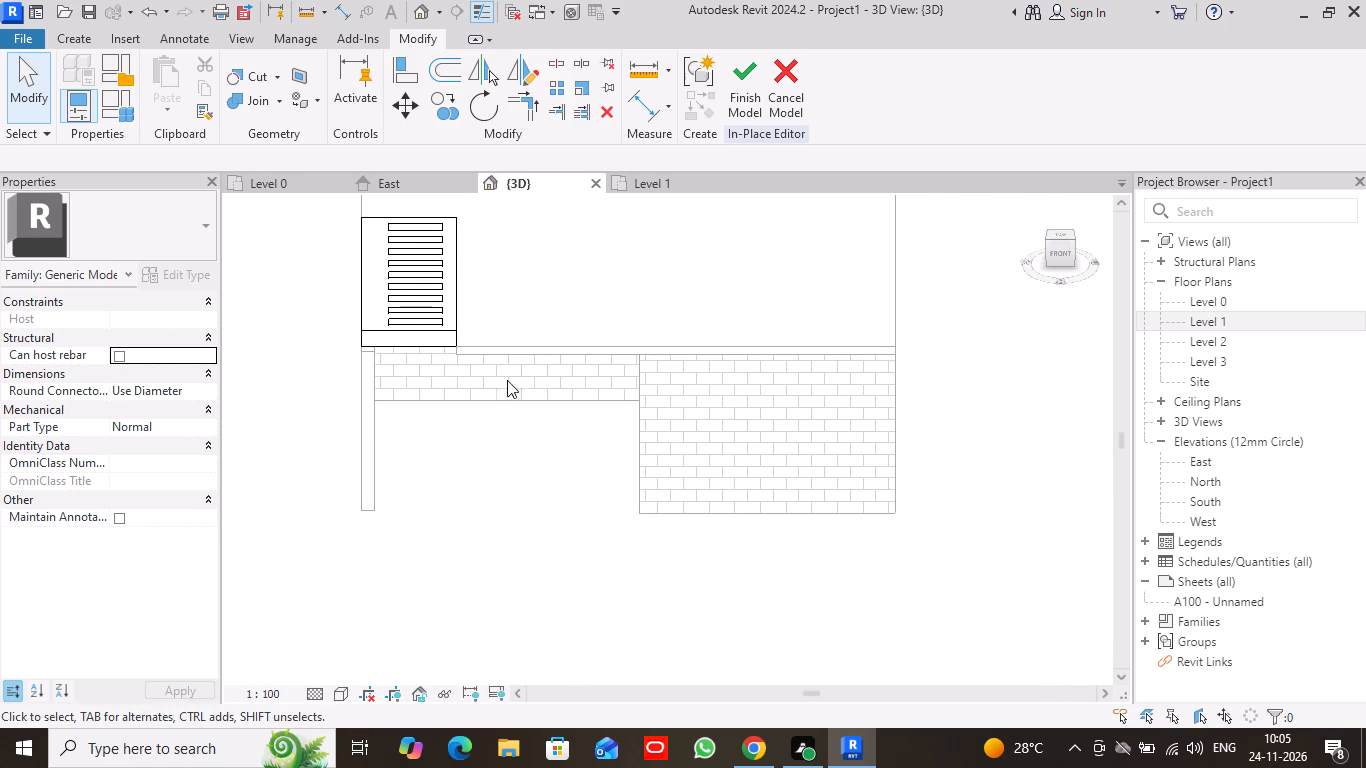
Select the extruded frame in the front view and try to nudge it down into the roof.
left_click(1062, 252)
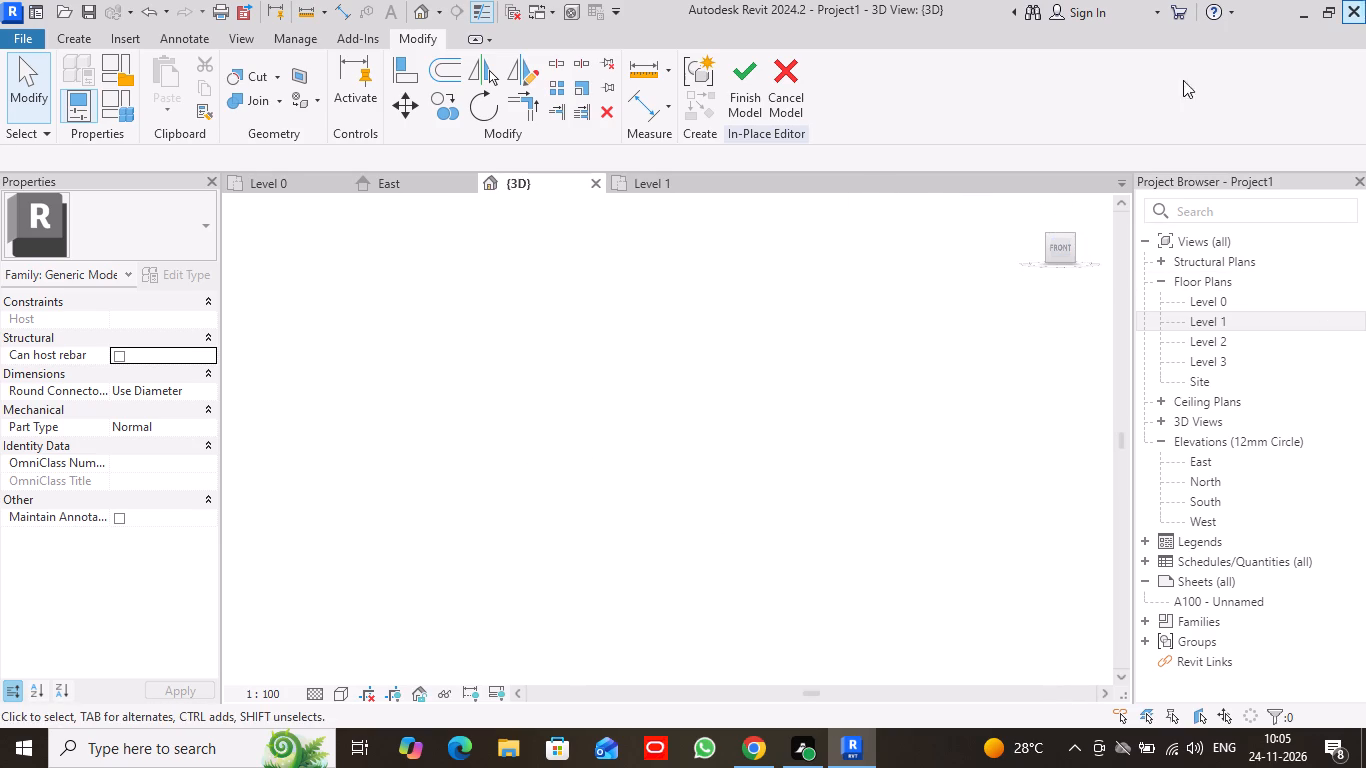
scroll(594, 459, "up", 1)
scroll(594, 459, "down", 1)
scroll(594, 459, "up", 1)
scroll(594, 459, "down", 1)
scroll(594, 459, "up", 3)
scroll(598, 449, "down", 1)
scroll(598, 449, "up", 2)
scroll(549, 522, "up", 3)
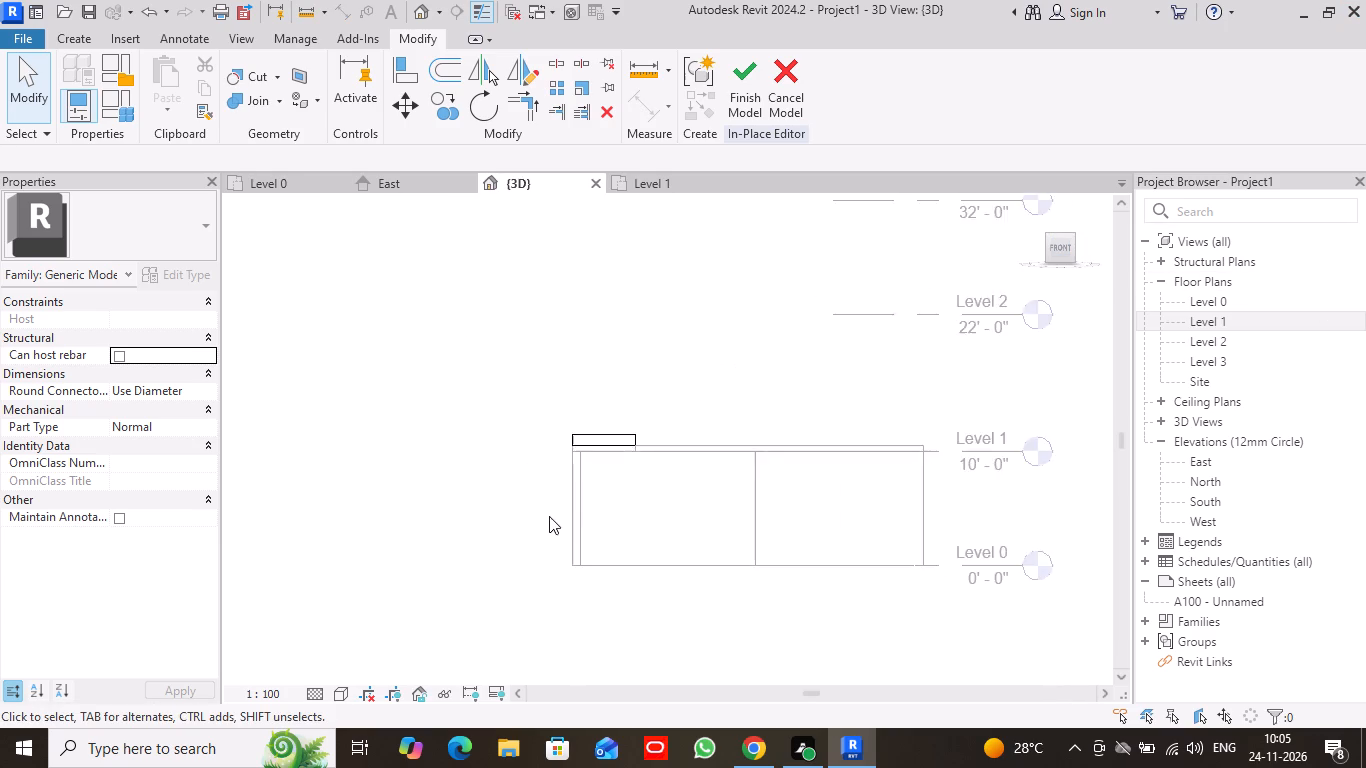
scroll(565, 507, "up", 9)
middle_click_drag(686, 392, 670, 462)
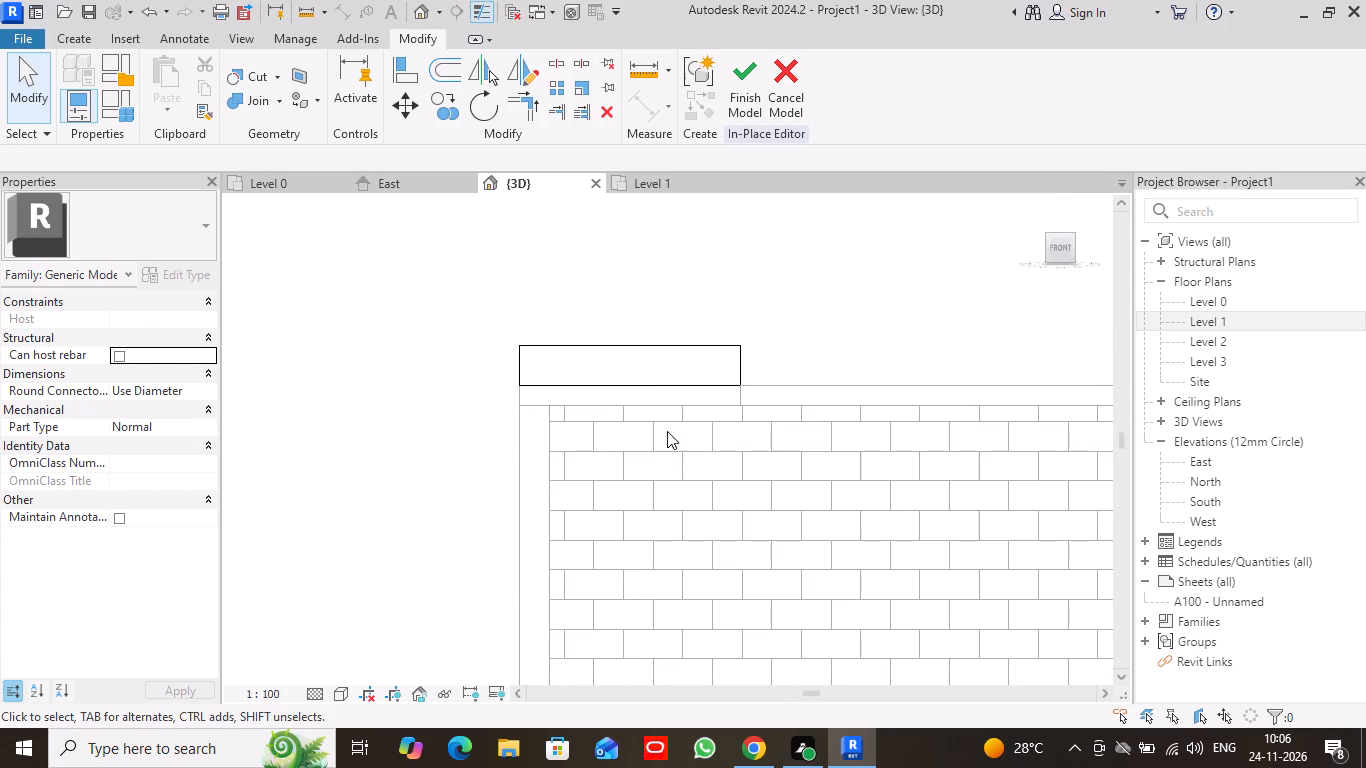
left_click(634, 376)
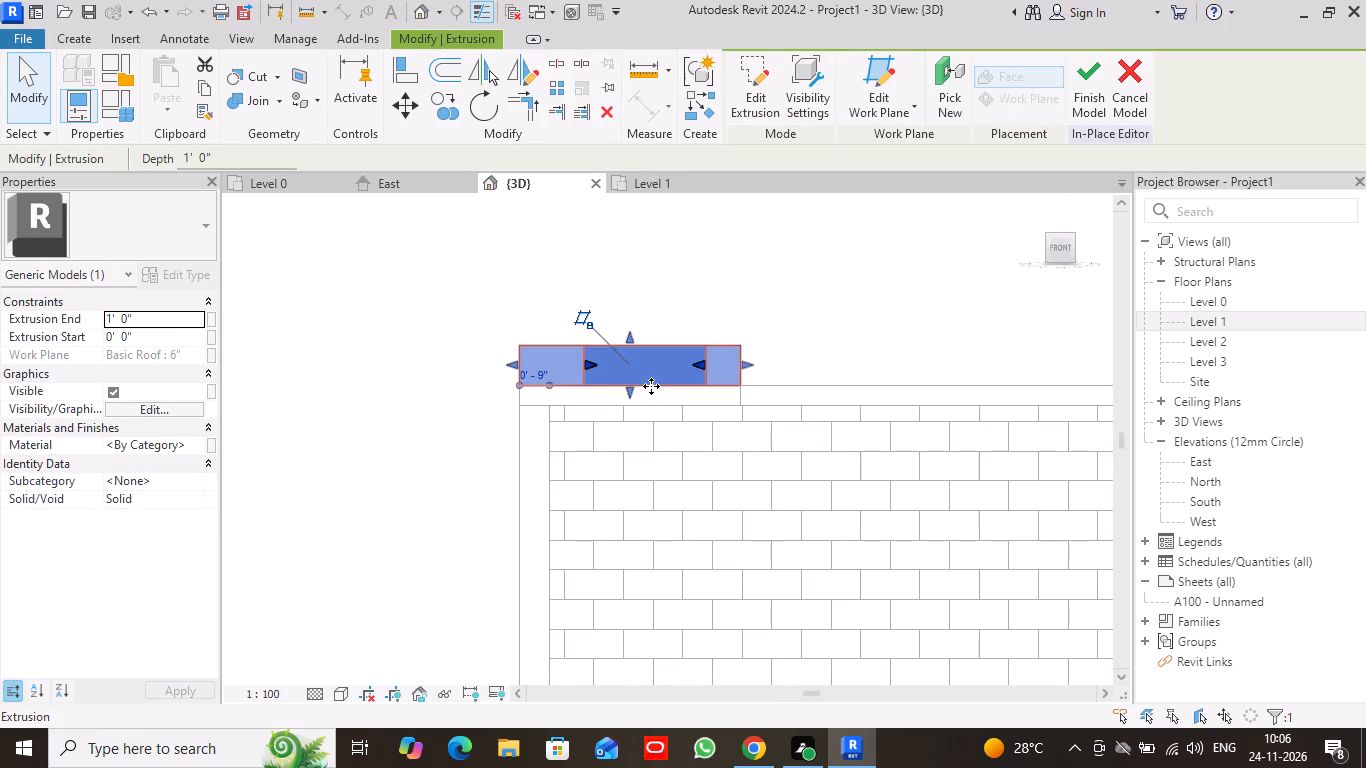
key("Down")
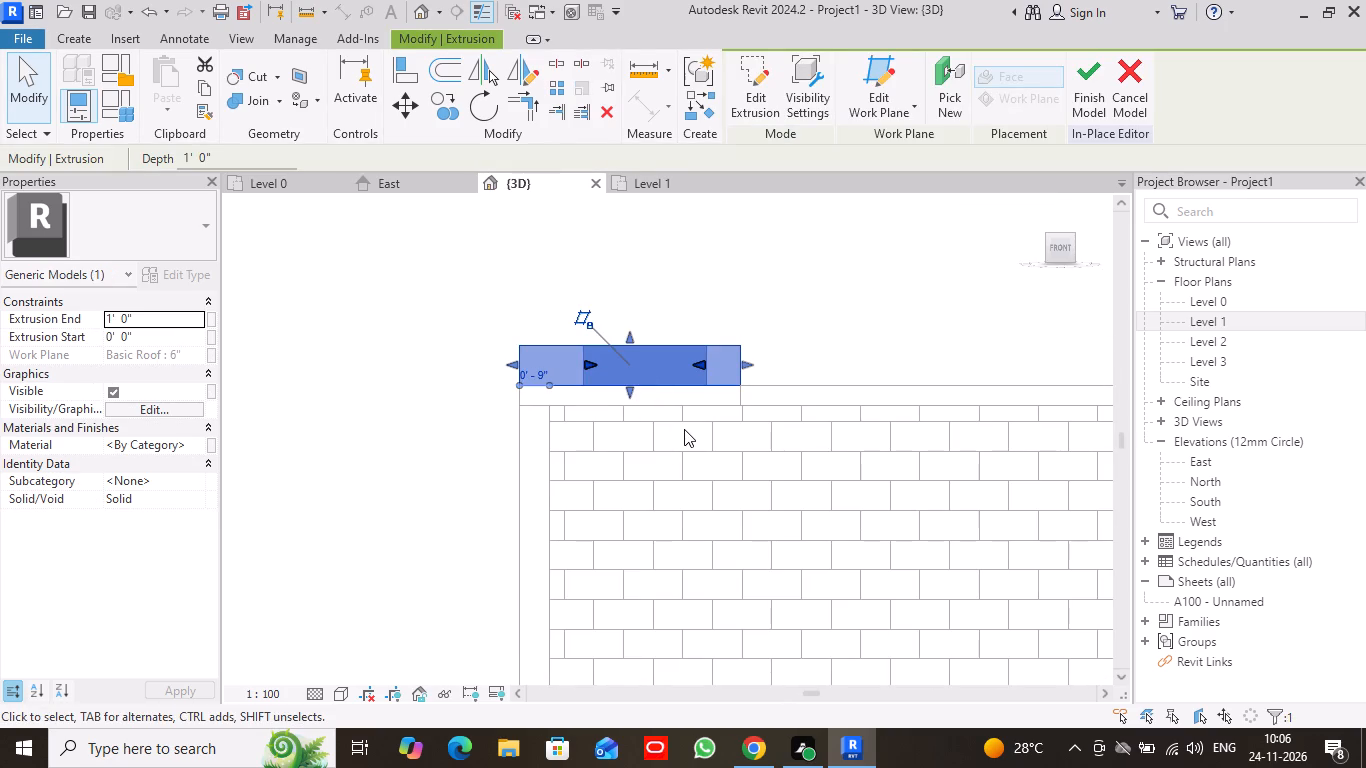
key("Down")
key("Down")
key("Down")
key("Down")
Stretch the frame to fit the roof thickness, with its extrusion start at -0' 6" and its extrusion end at 0' 0".
left_click_drag(630, 388, 630, 401)
left_click_drag(629, 334, 629, 337)
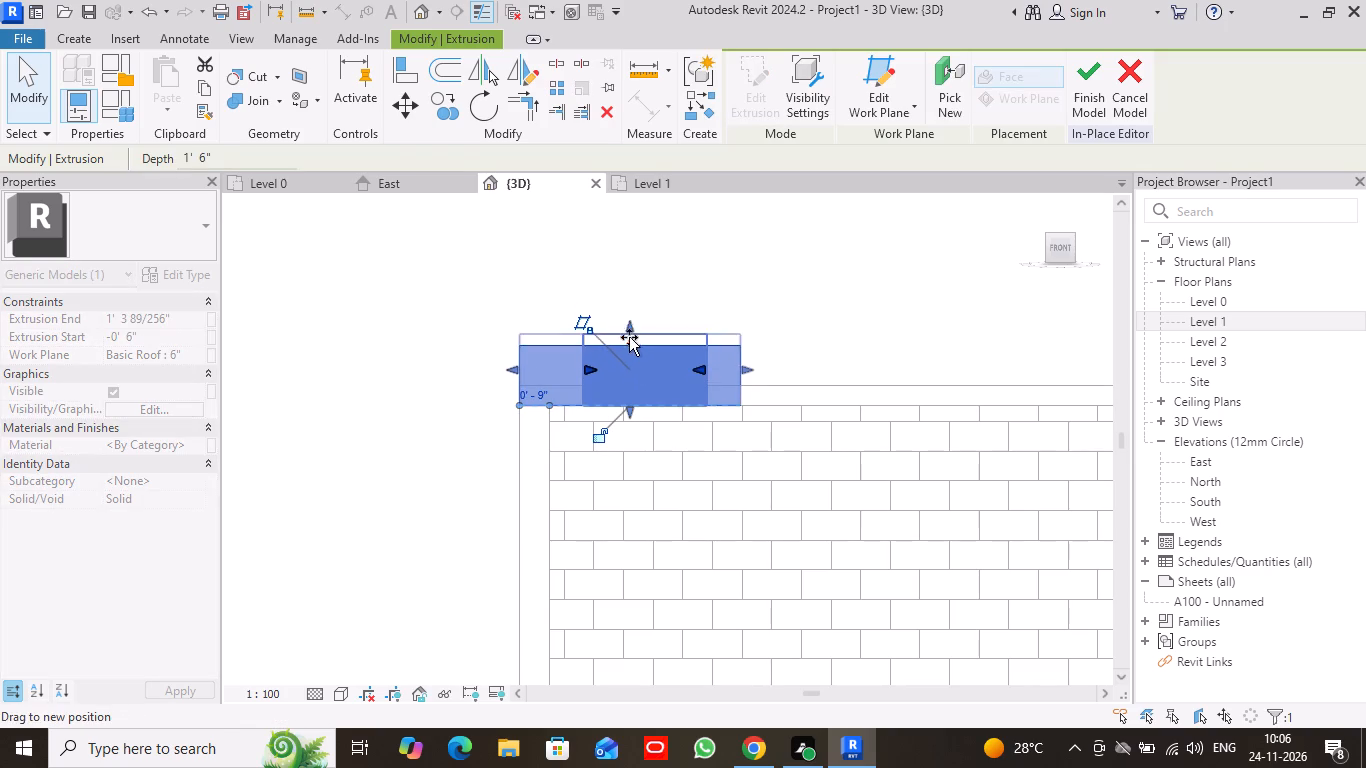
left_click_drag(629, 337, 630, 384)
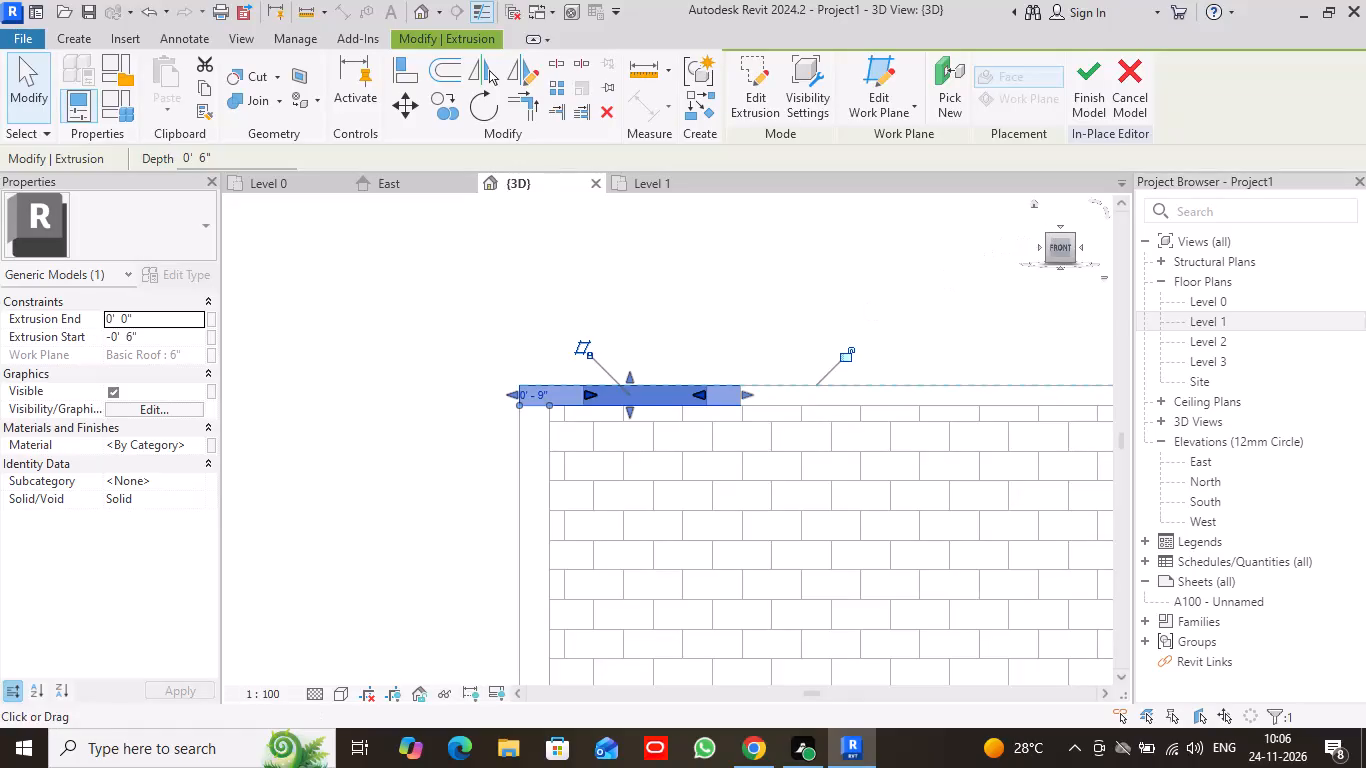
left_click(26, 96)
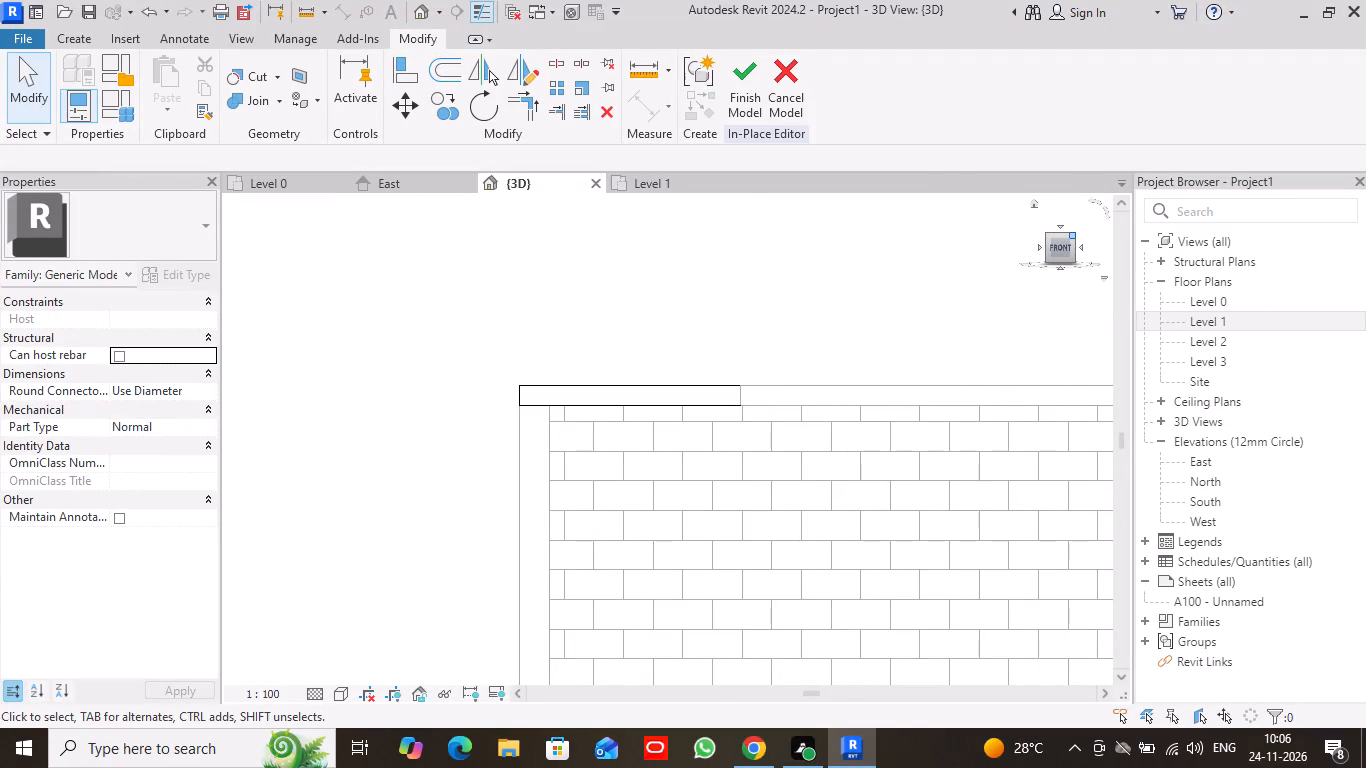
Examine from above the front how the frame with nine openings fits flush in the roof's notch.
left_click_drag(1071, 237, 1062, 254)
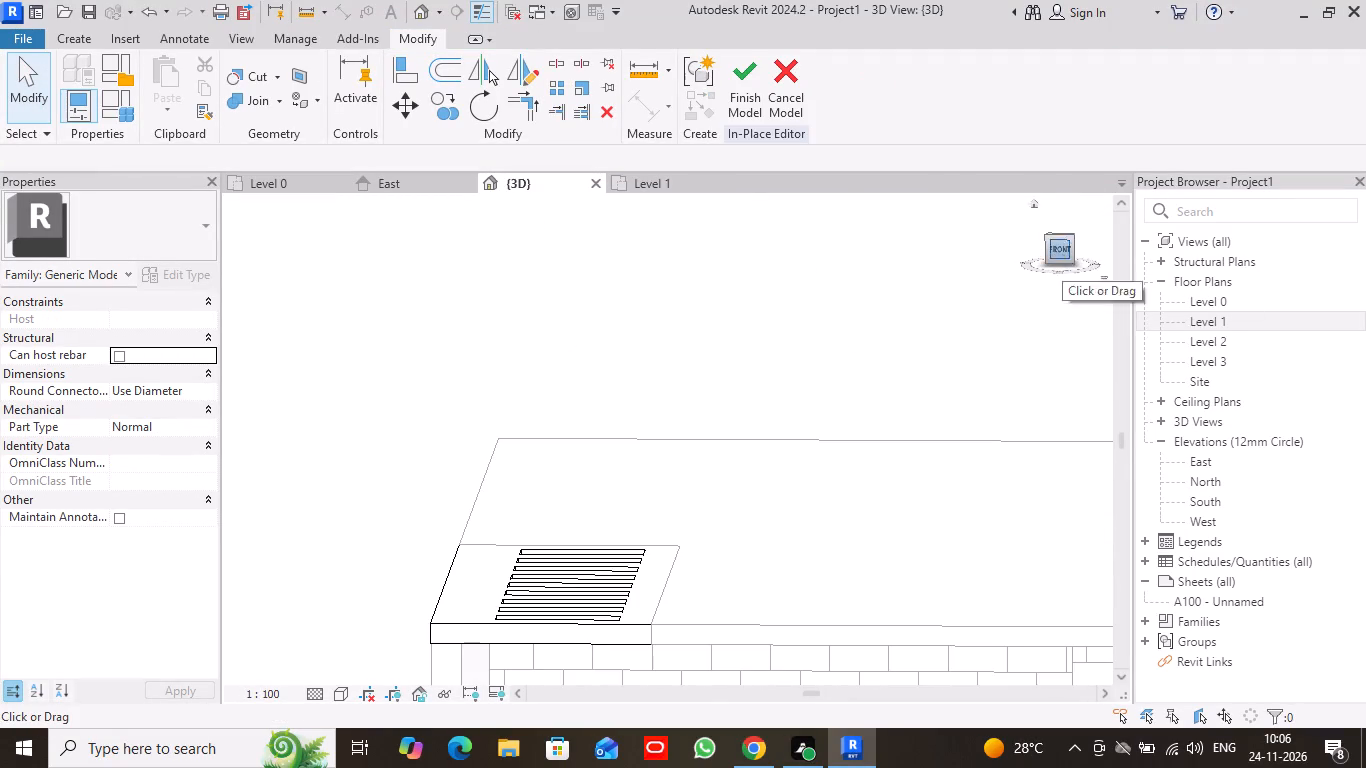
scroll(893, 402, "down", 1)
middle_click_drag(886, 419, 862, 295)
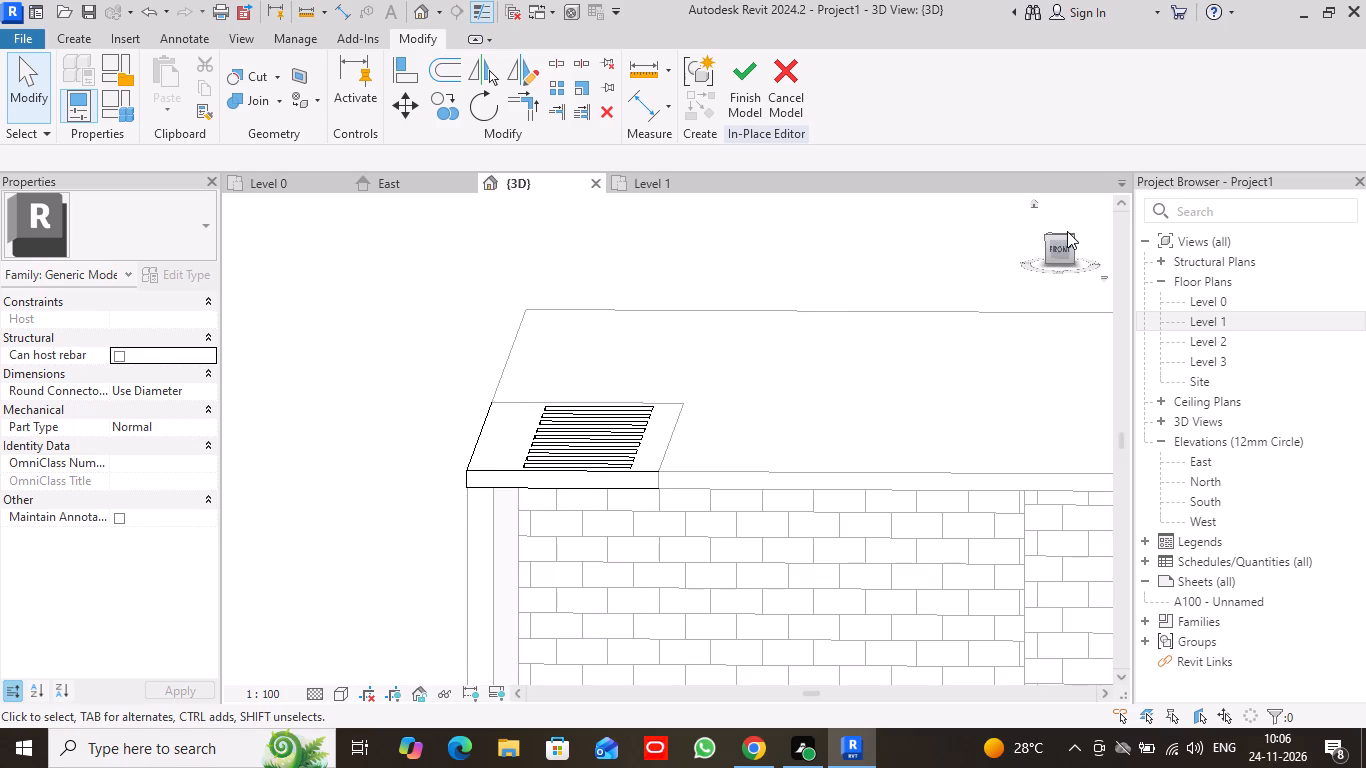
left_click_drag(1073, 238, 1068, 250)
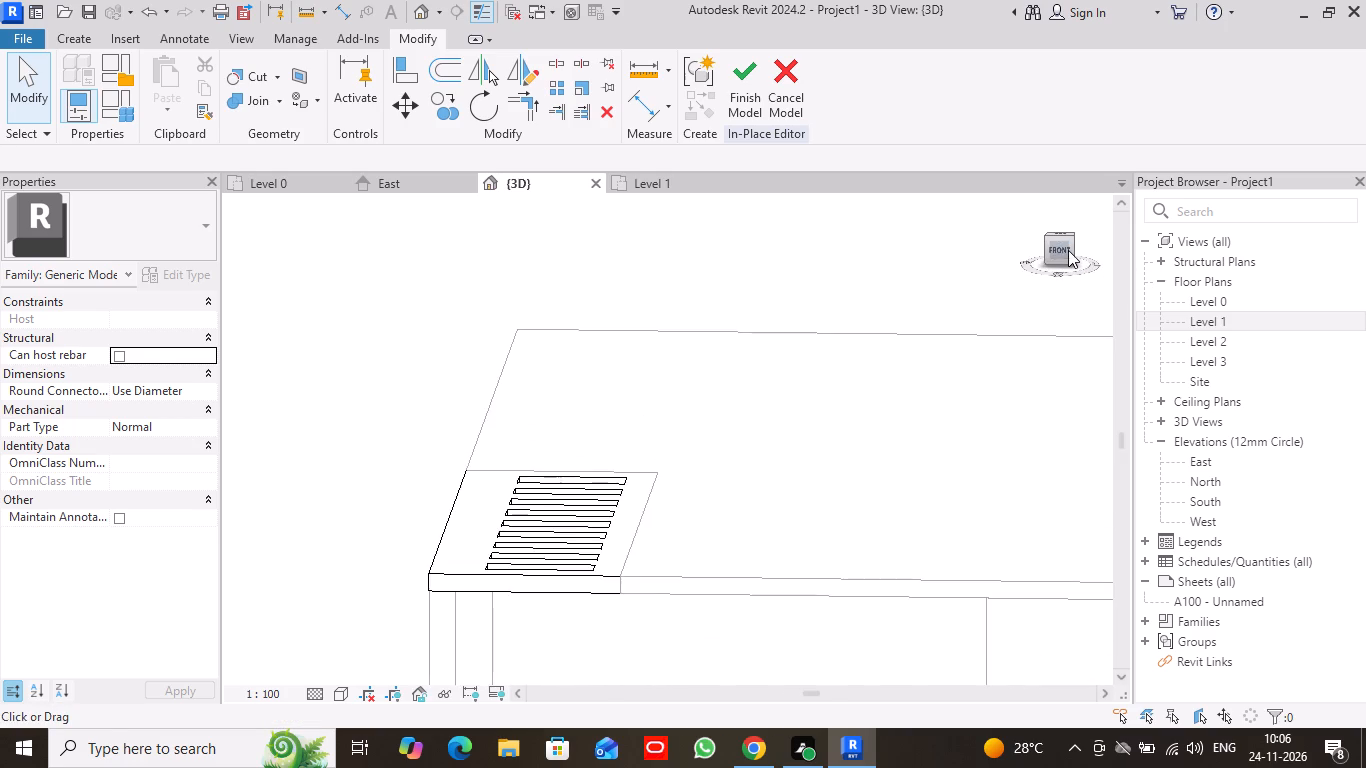
left_click_drag(1068, 250, 1053, 262)
scroll(814, 422, "down", 5)
middle_click_drag(773, 537, 751, 377)
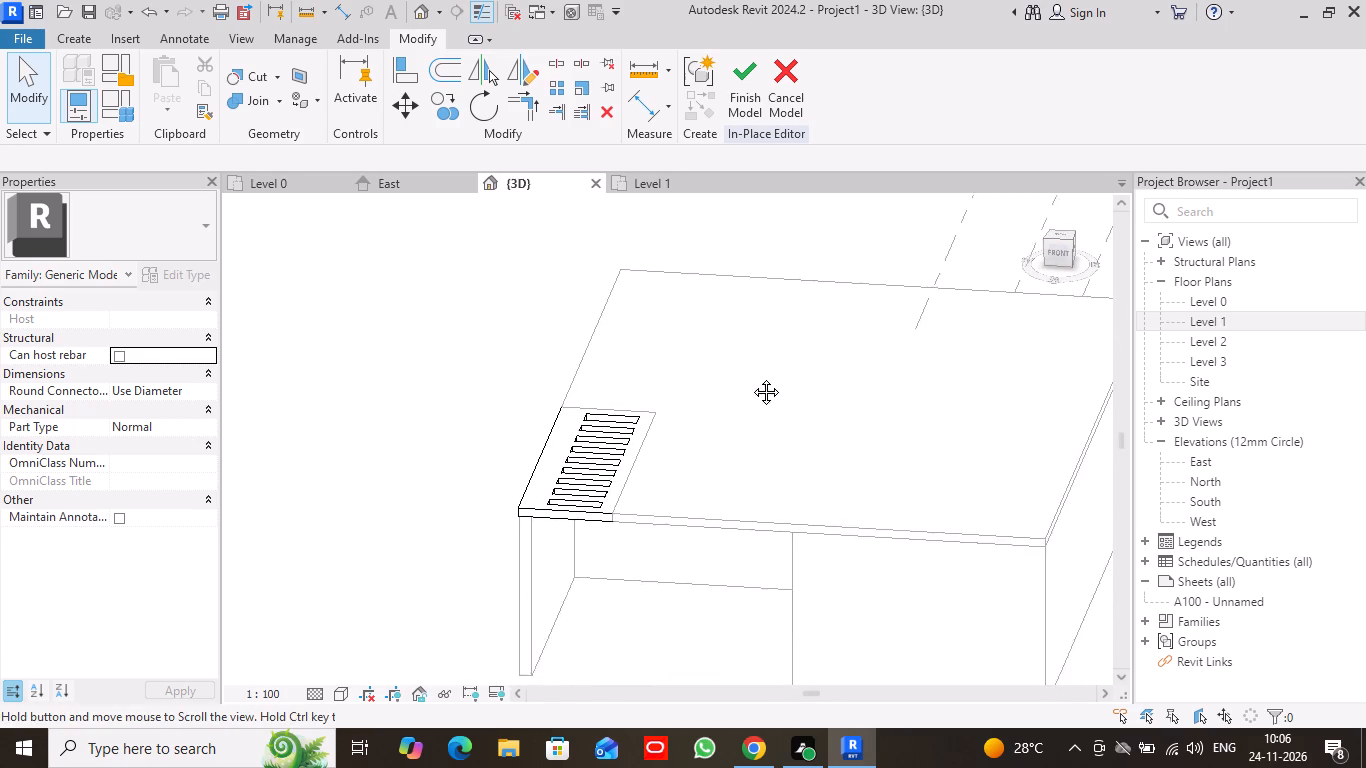
middle_click_drag(751, 377, 751, 340)
scroll(600, 485, "up", 6)
scroll(612, 456, "down", 1)
scroll(612, 456, "up", 1)
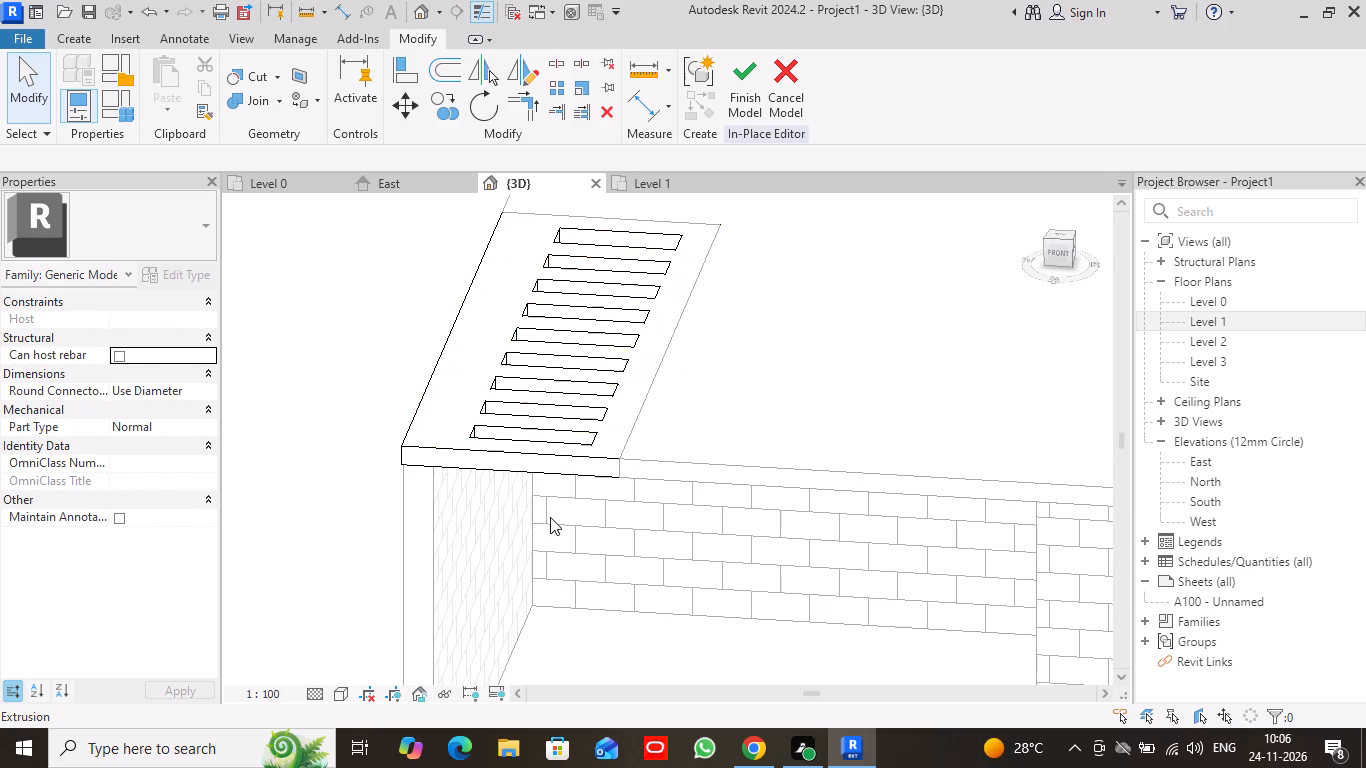
Lower the frame's top face below the roof surface in the front view, to an extrusion end of about -0' 2 17/32".
left_click(1053, 253)
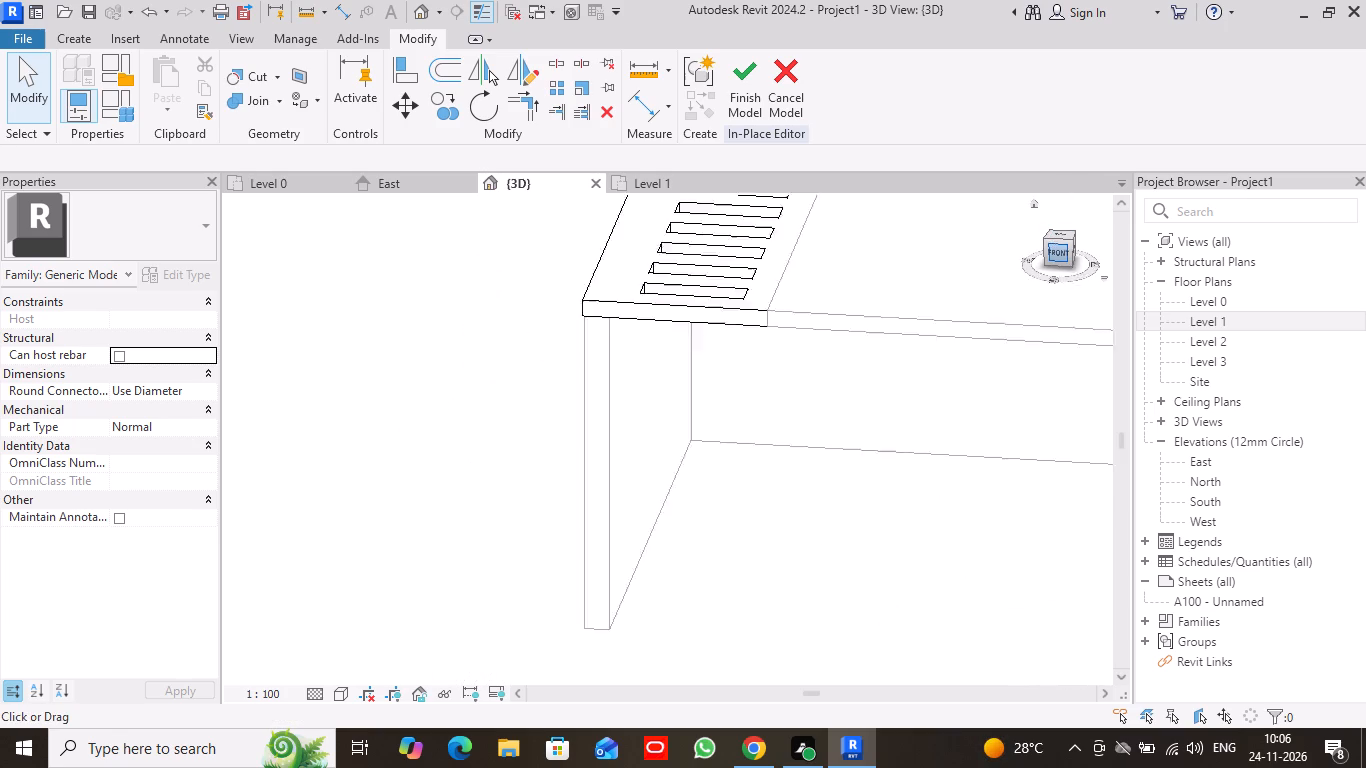
scroll(594, 468, "up", 2)
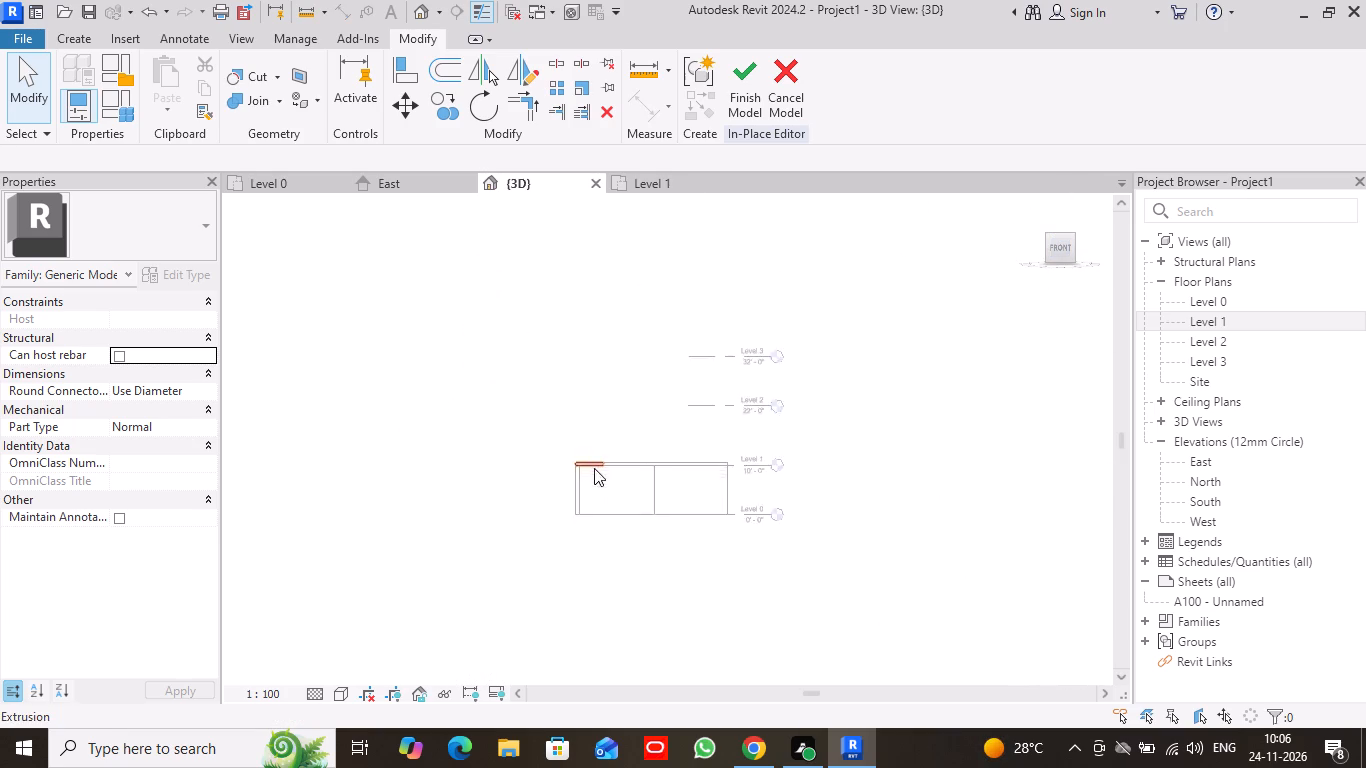
scroll(594, 468, "up", 8)
scroll(595, 463, "down", 1)
scroll(595, 463, "up", 1)
scroll(597, 462, "down", 1)
scroll(597, 462, "up", 11)
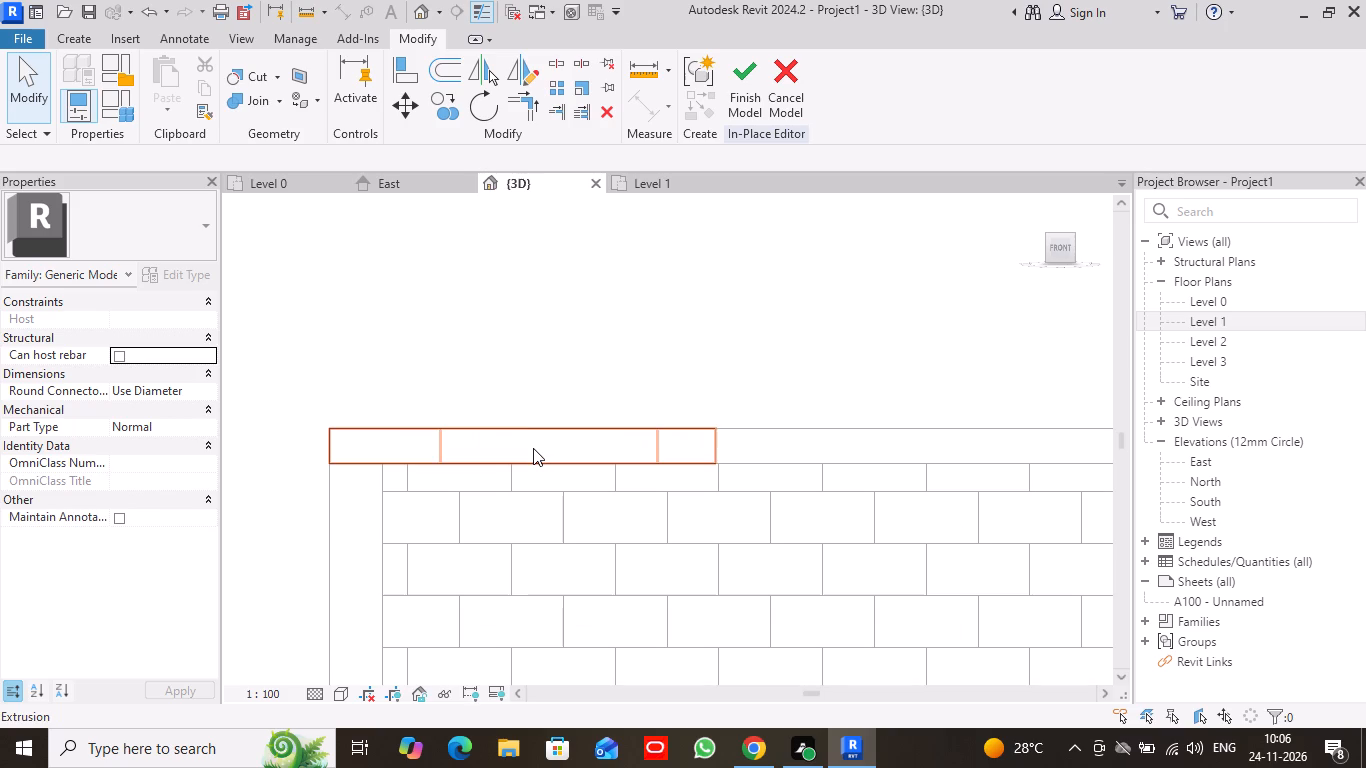
left_click(533, 448)
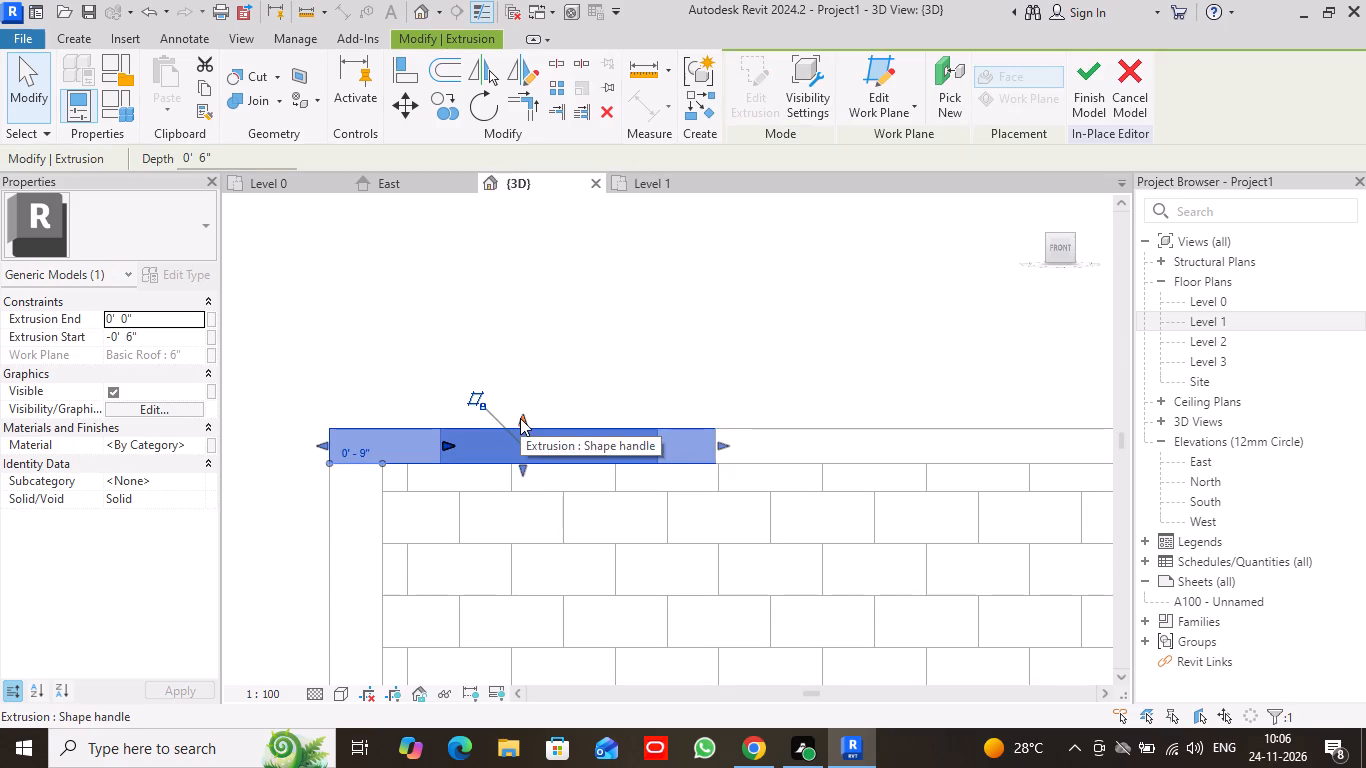
left_click_drag(520, 418, 525, 443)
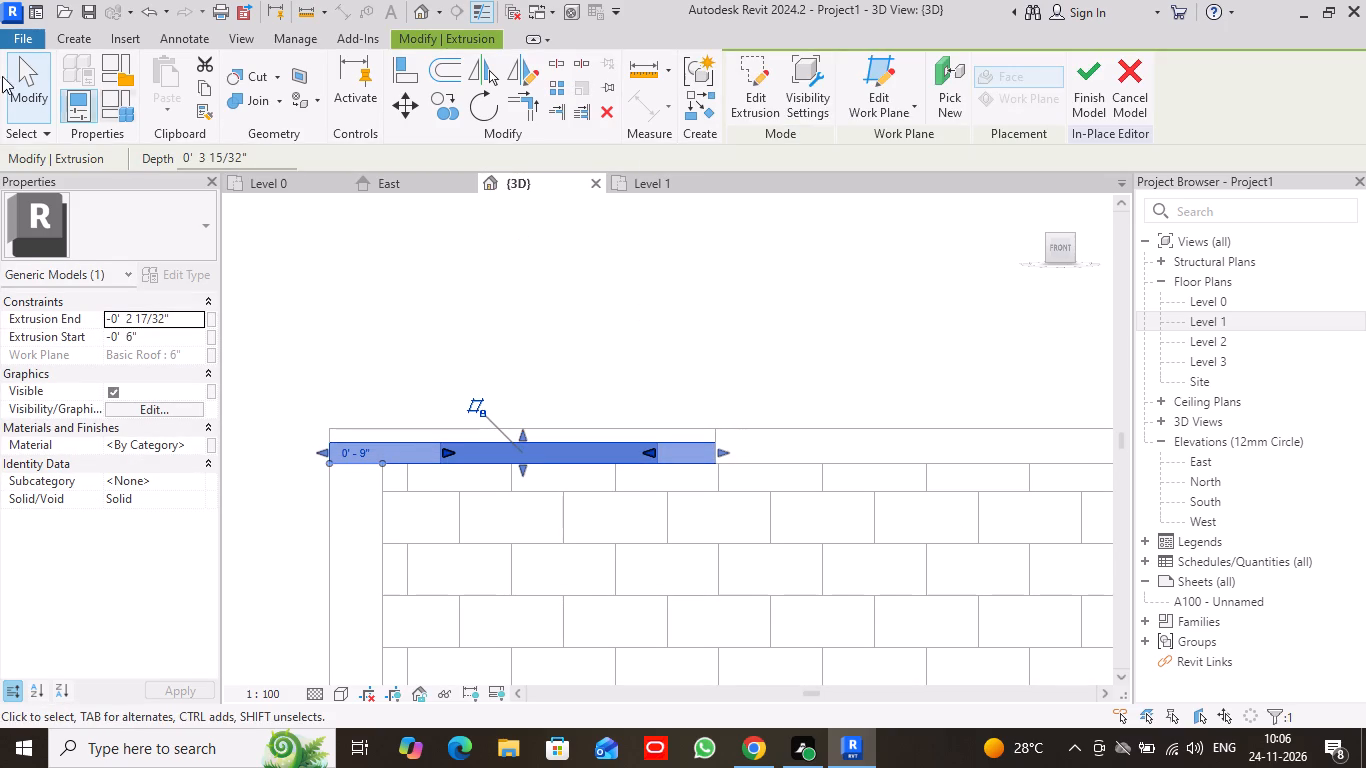
left_click(31, 88)
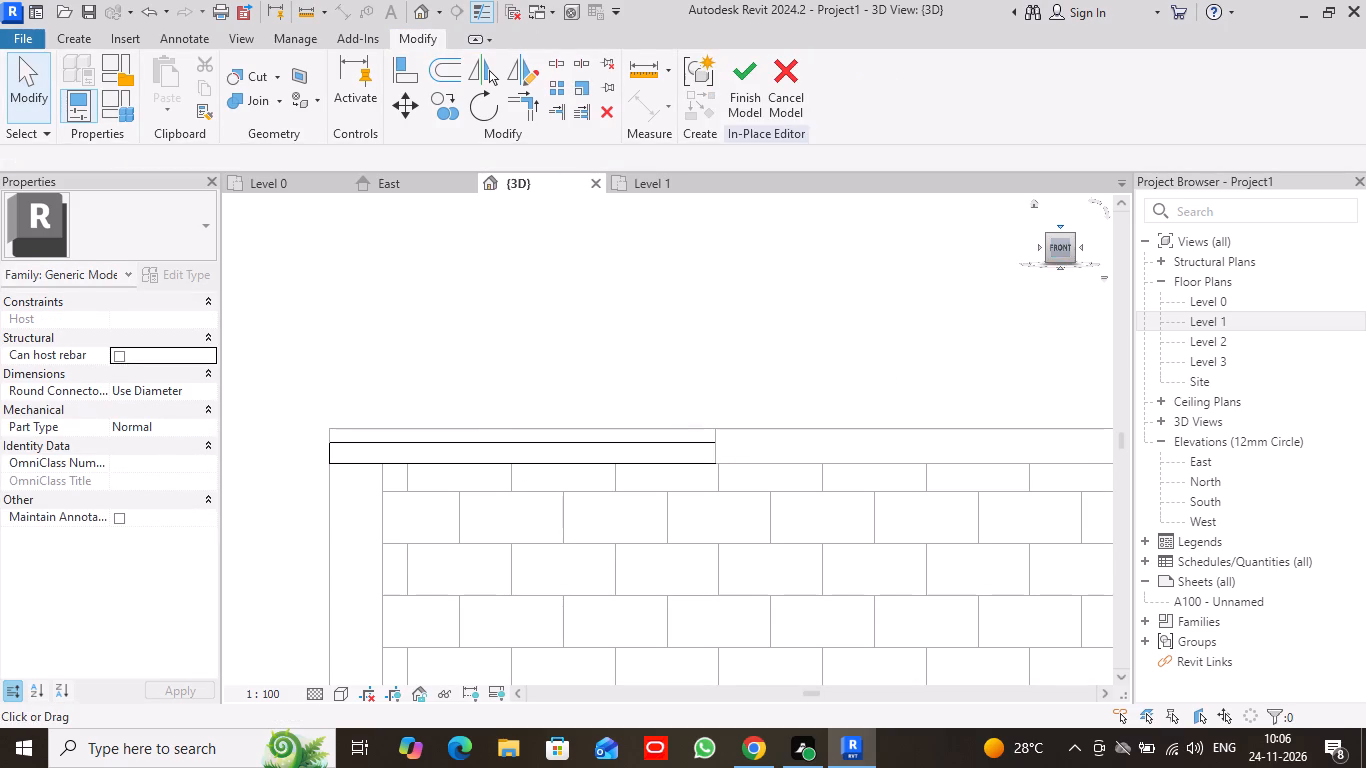
Raise the frame's top face flush with the roof's top surface in the front view, to an extrusion end of 0' 0".
left_click_drag(1048, 234, 1053, 247)
middle_click_drag(911, 395, 787, 223)
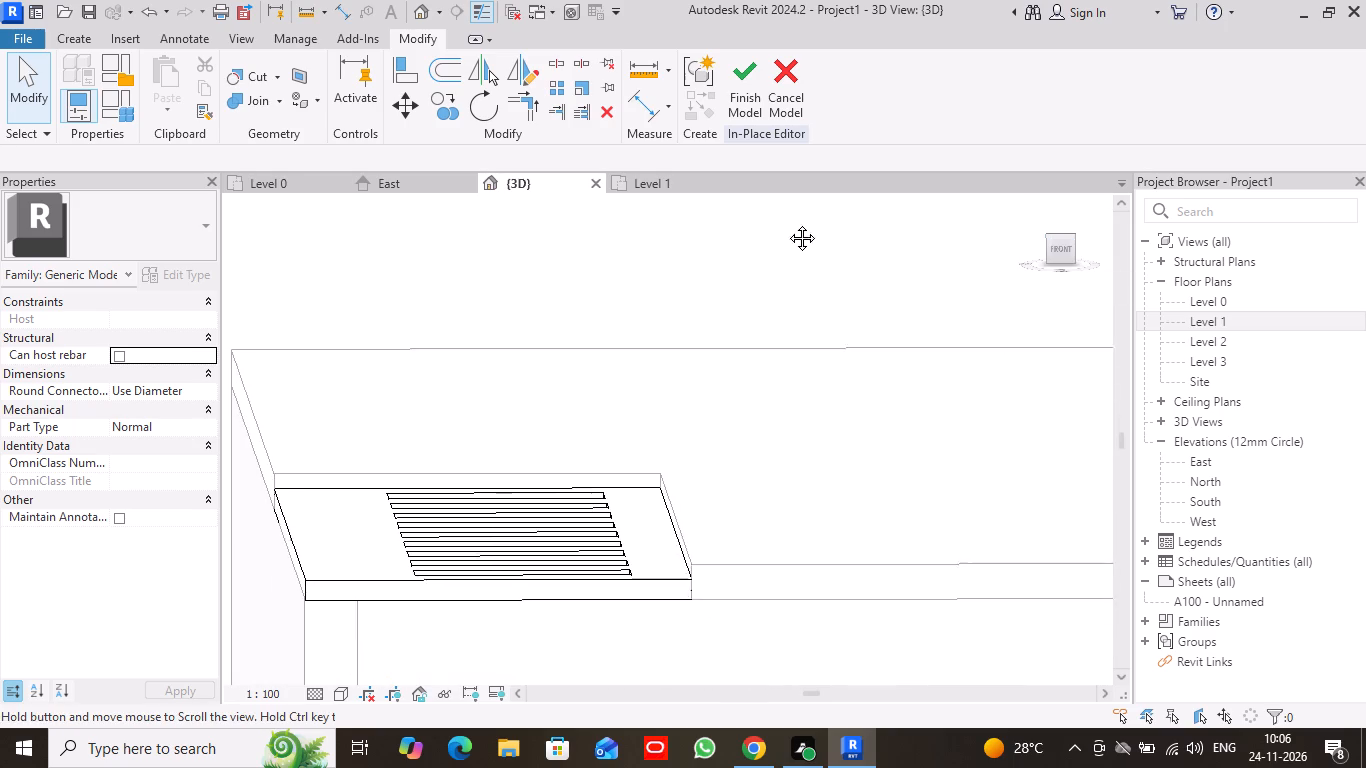
middle_click_drag(787, 223, 786, 217)
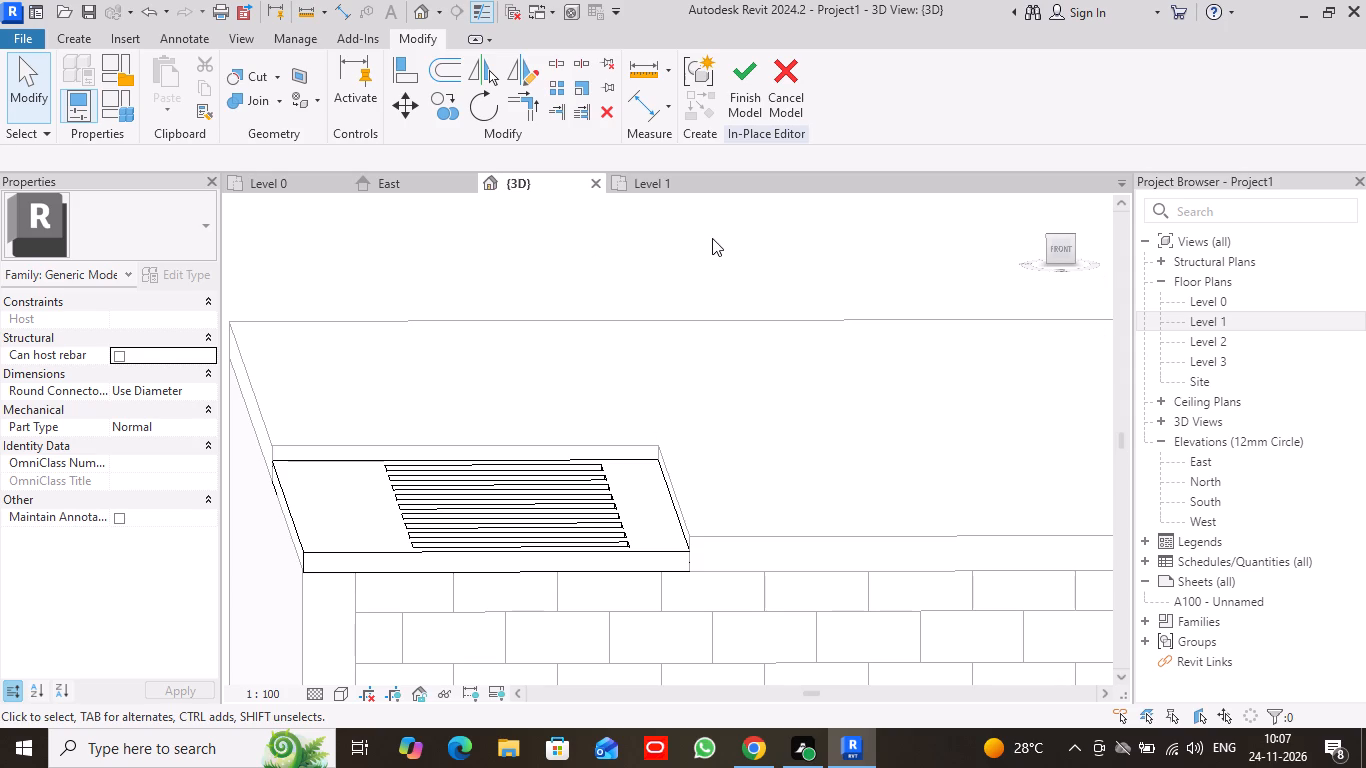
middle_click_drag(712, 238, 711, 209)
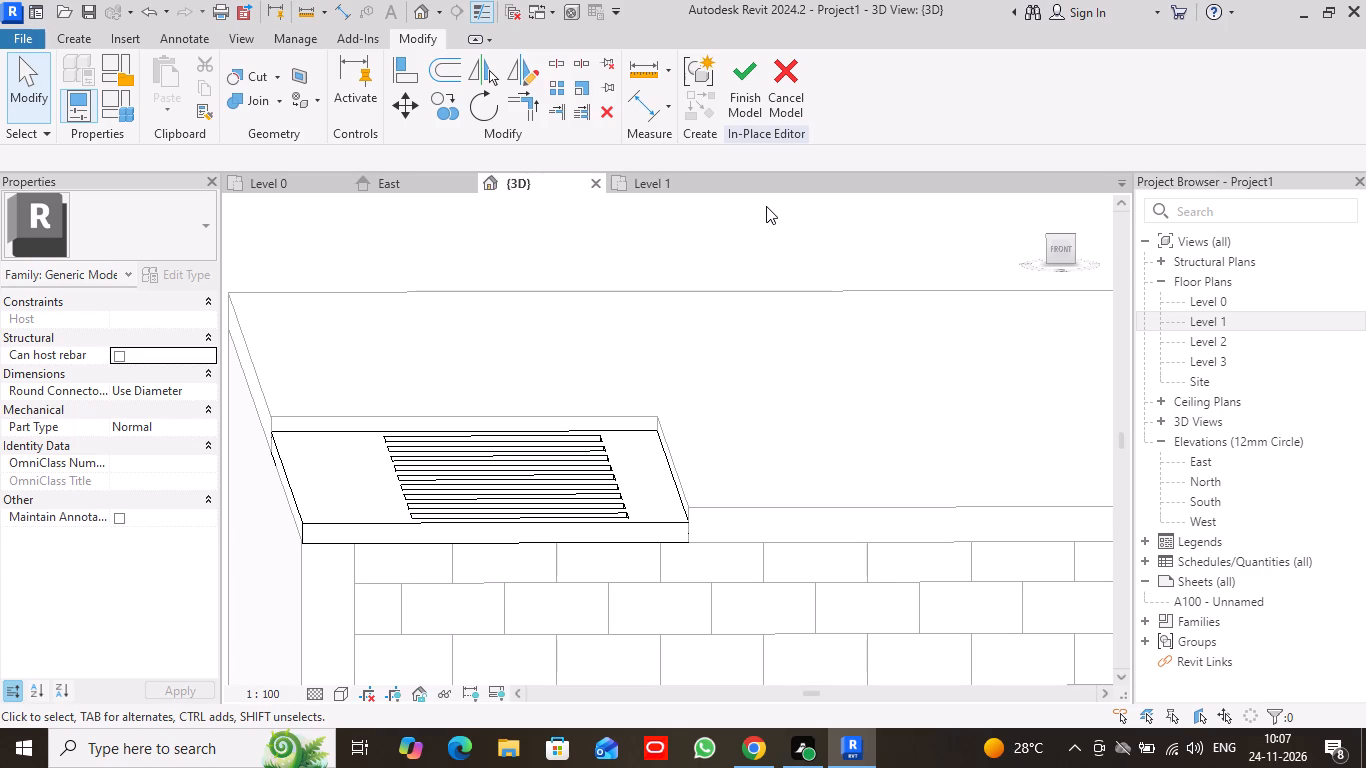
scroll(638, 357, "down", 2)
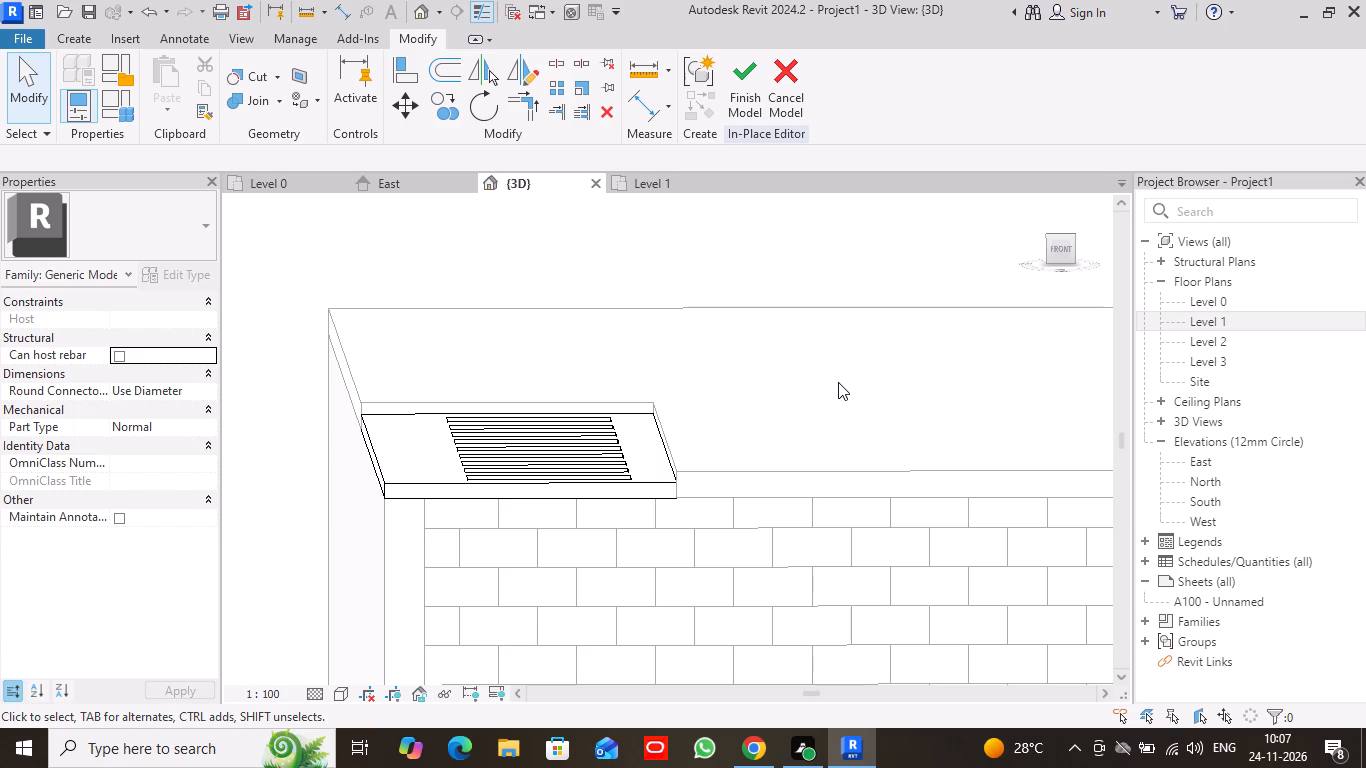
left_click(1065, 247)
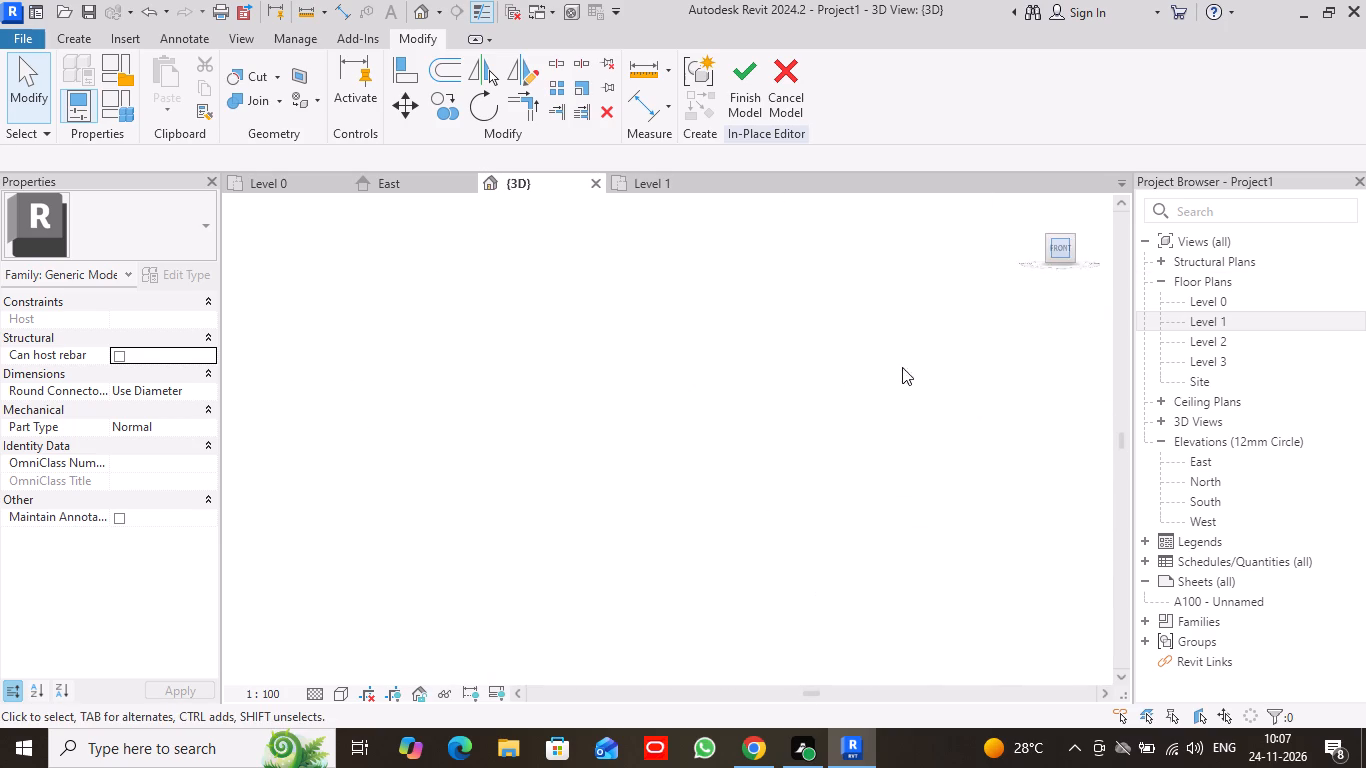
scroll(594, 475, "up", 6)
scroll(599, 462, "down", 1)
scroll(599, 462, "up", 3)
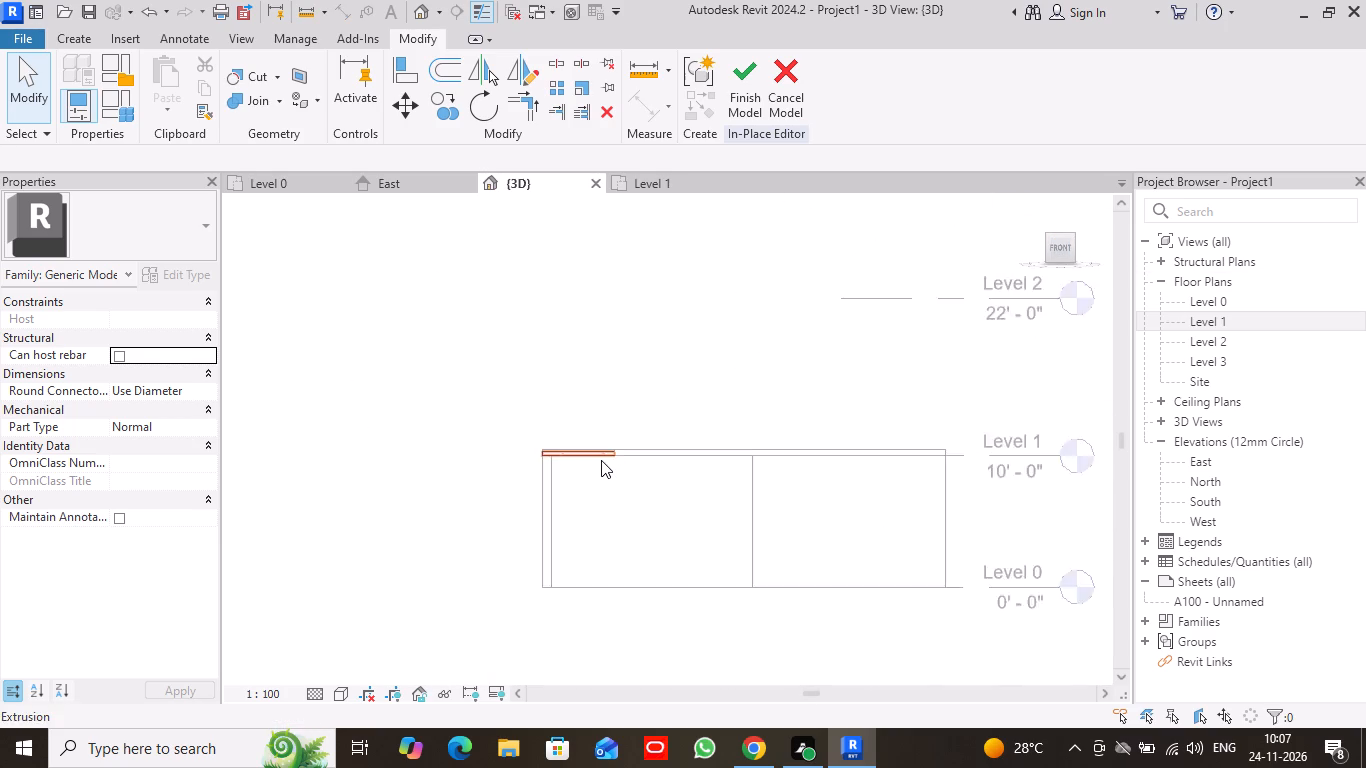
scroll(601, 460, "up", 3)
scroll(601, 460, "down", 1)
scroll(601, 460, "up", 7)
scroll(605, 459, "down", 1)
scroll(605, 459, "up", 1)
middle_click_drag(613, 459, 714, 516)
left_click(641, 489)
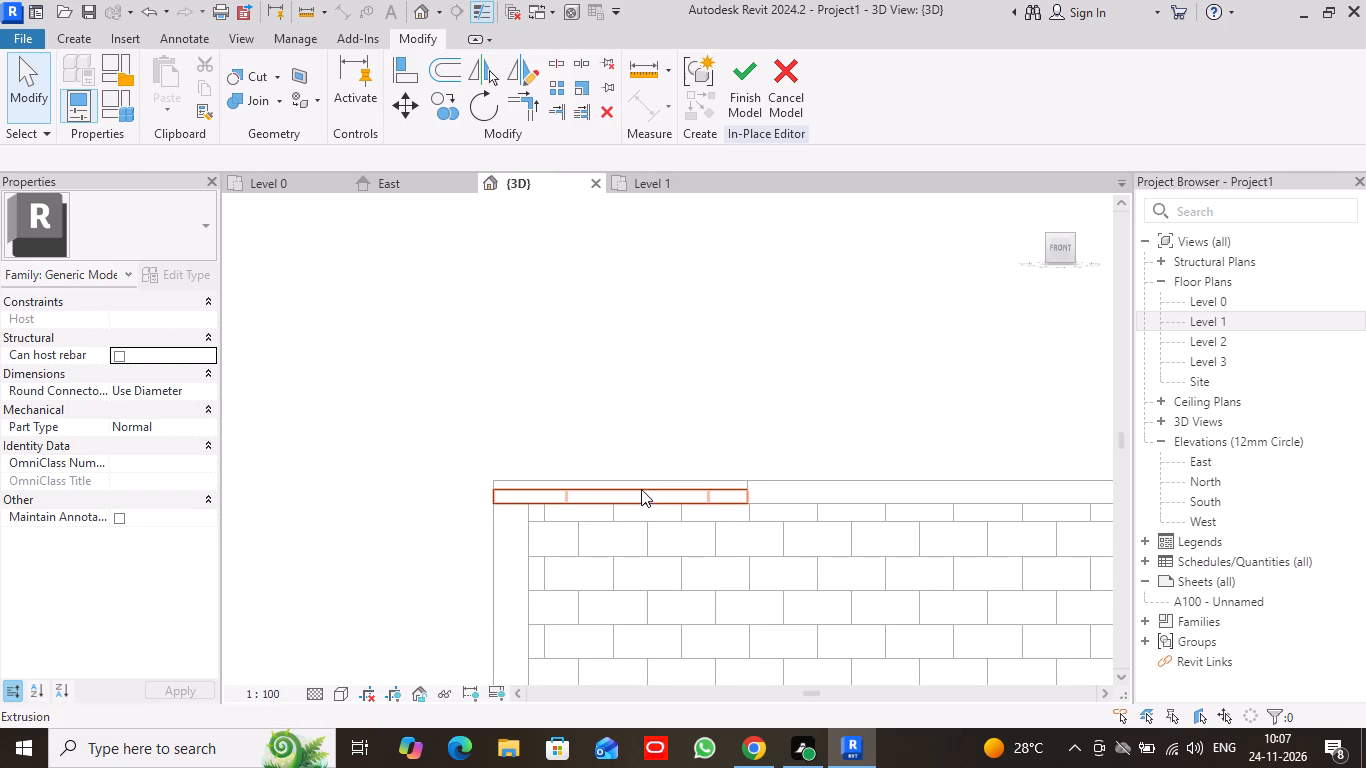
left_click(619, 481)
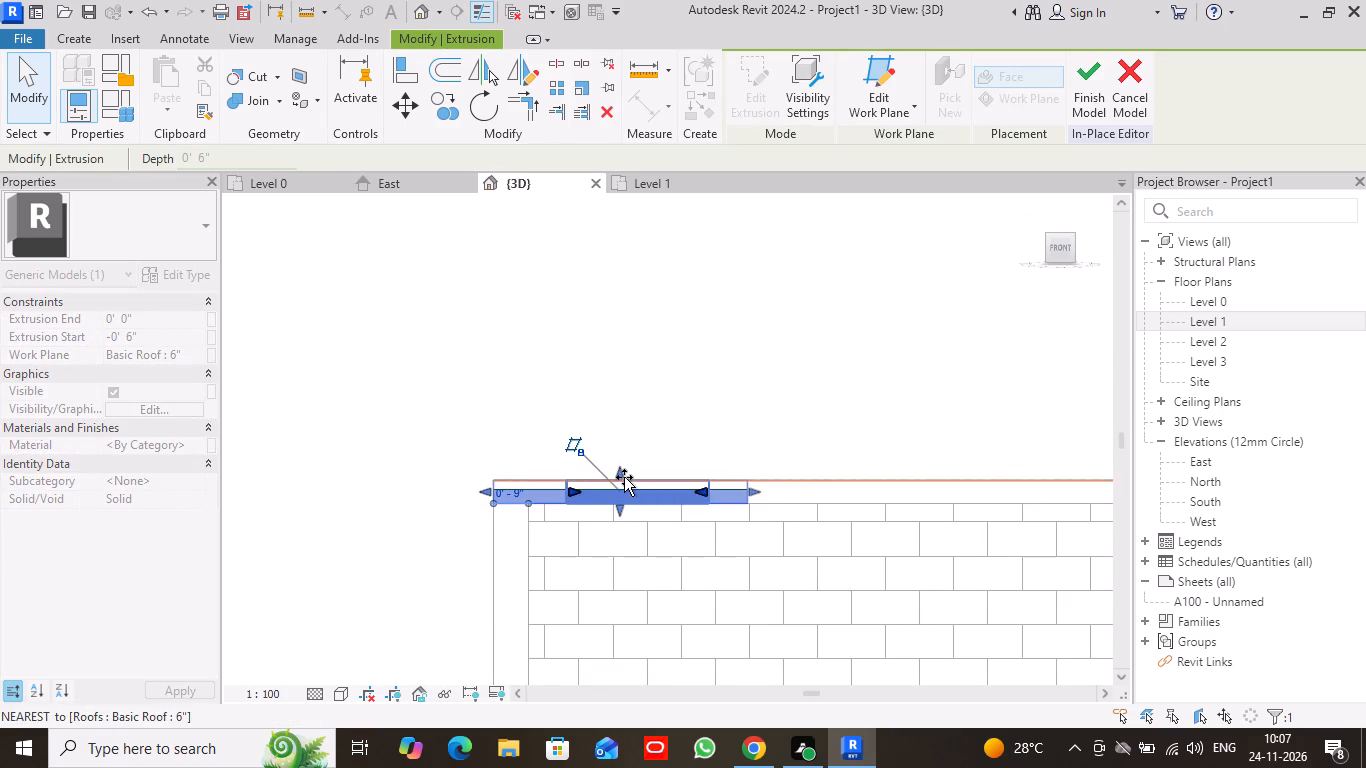
scroll(721, 443, "down", 1)
left_click(18, 80)
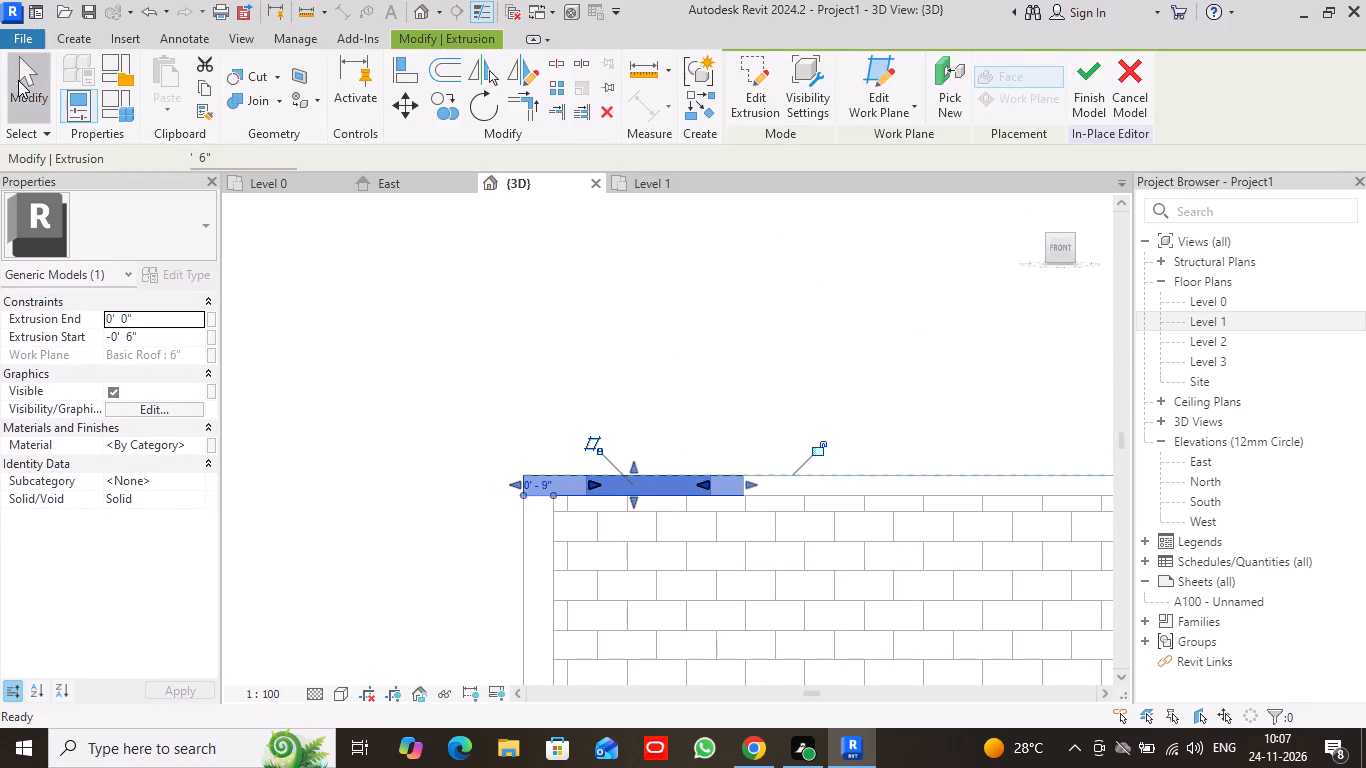
Check the flush frame from above the front and finish the in-place model.
left_click_drag(1073, 236, 1067, 244)
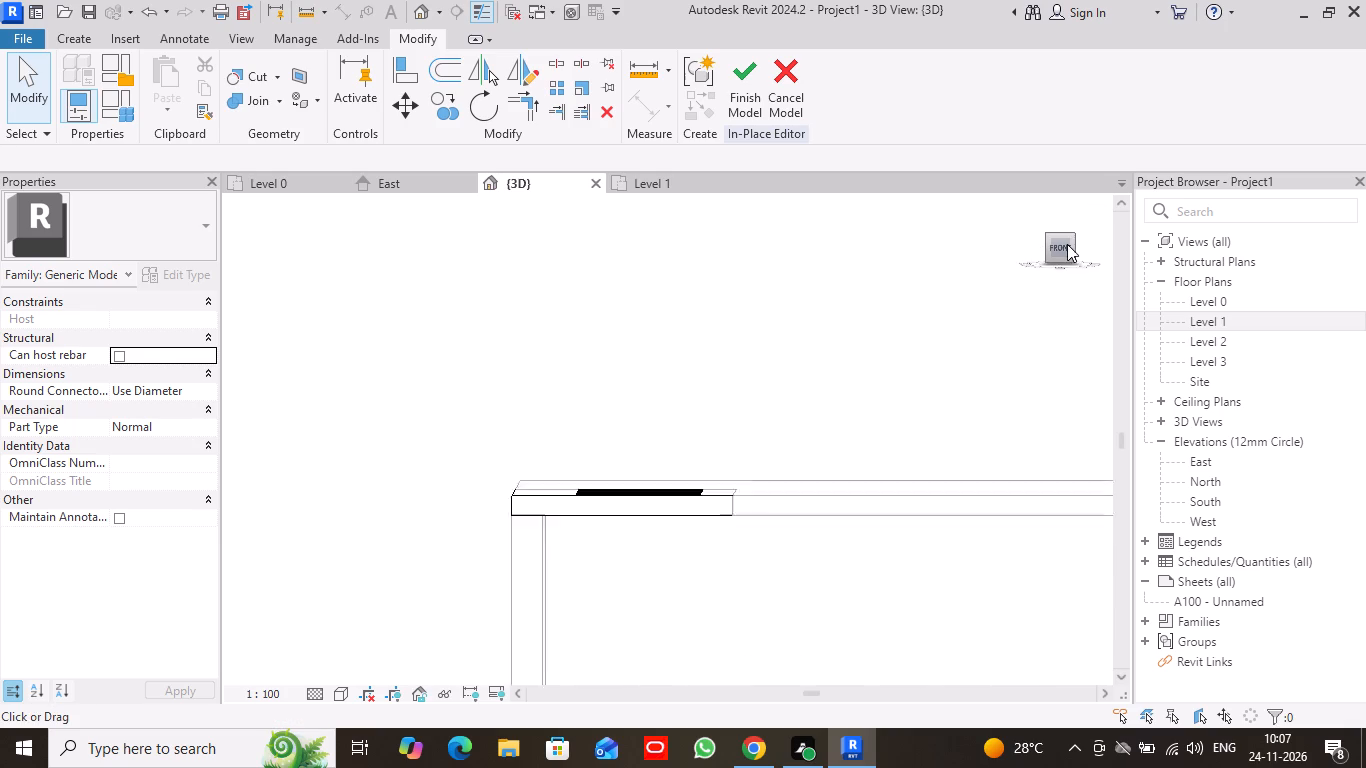
left_click_drag(1067, 244, 1052, 262)
scroll(954, 474, "down", 5)
middle_click_drag(950, 502, 901, 388)
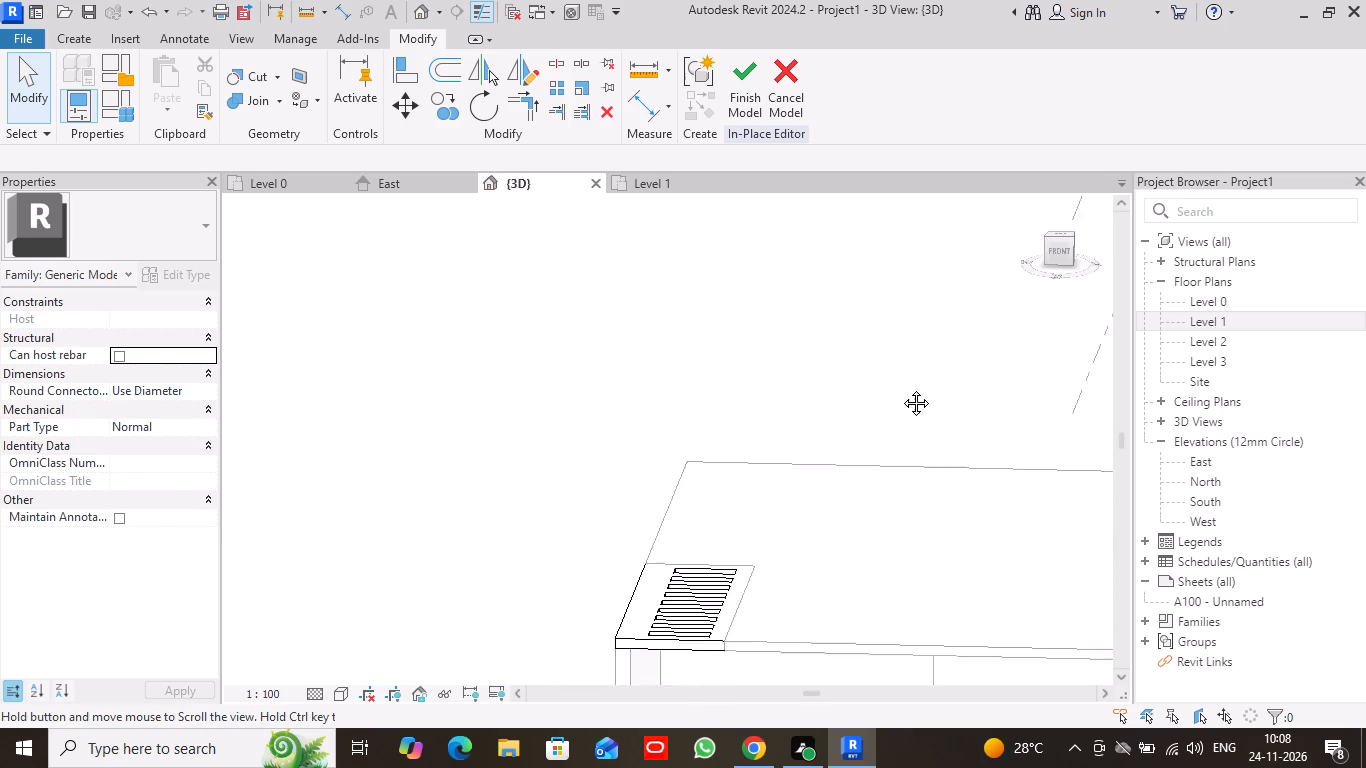
middle_click_drag(901, 388, 782, 251)
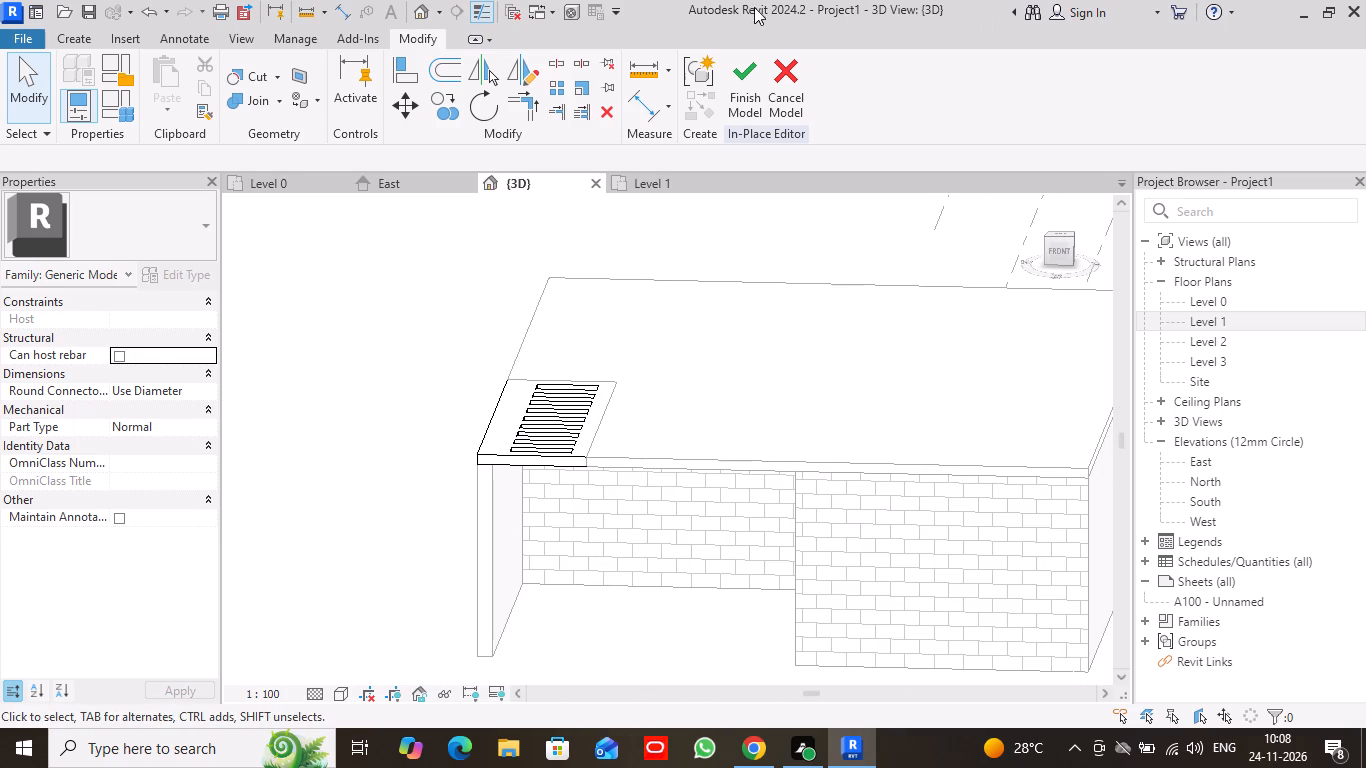
left_click(740, 93)
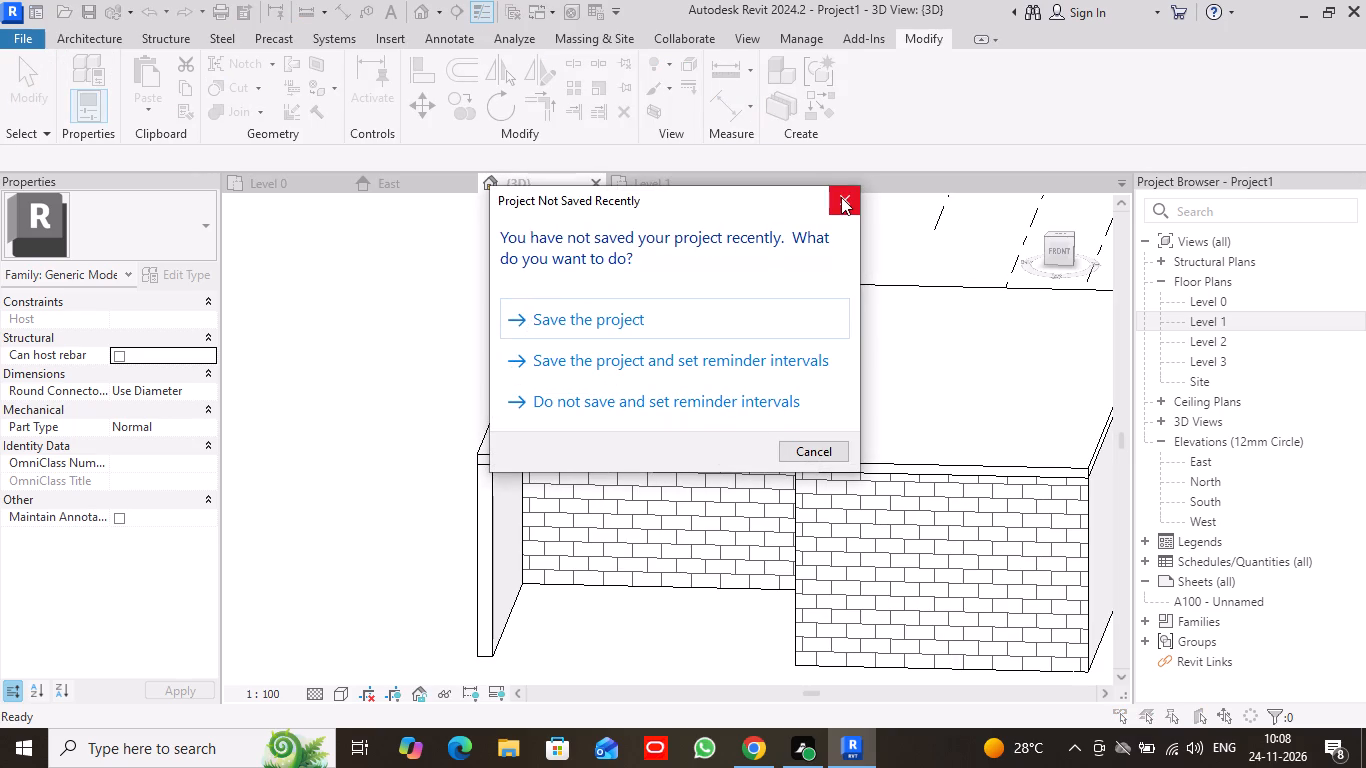
Save the project in the Documents folder as "24 revit plan".
left_click(685, 323)
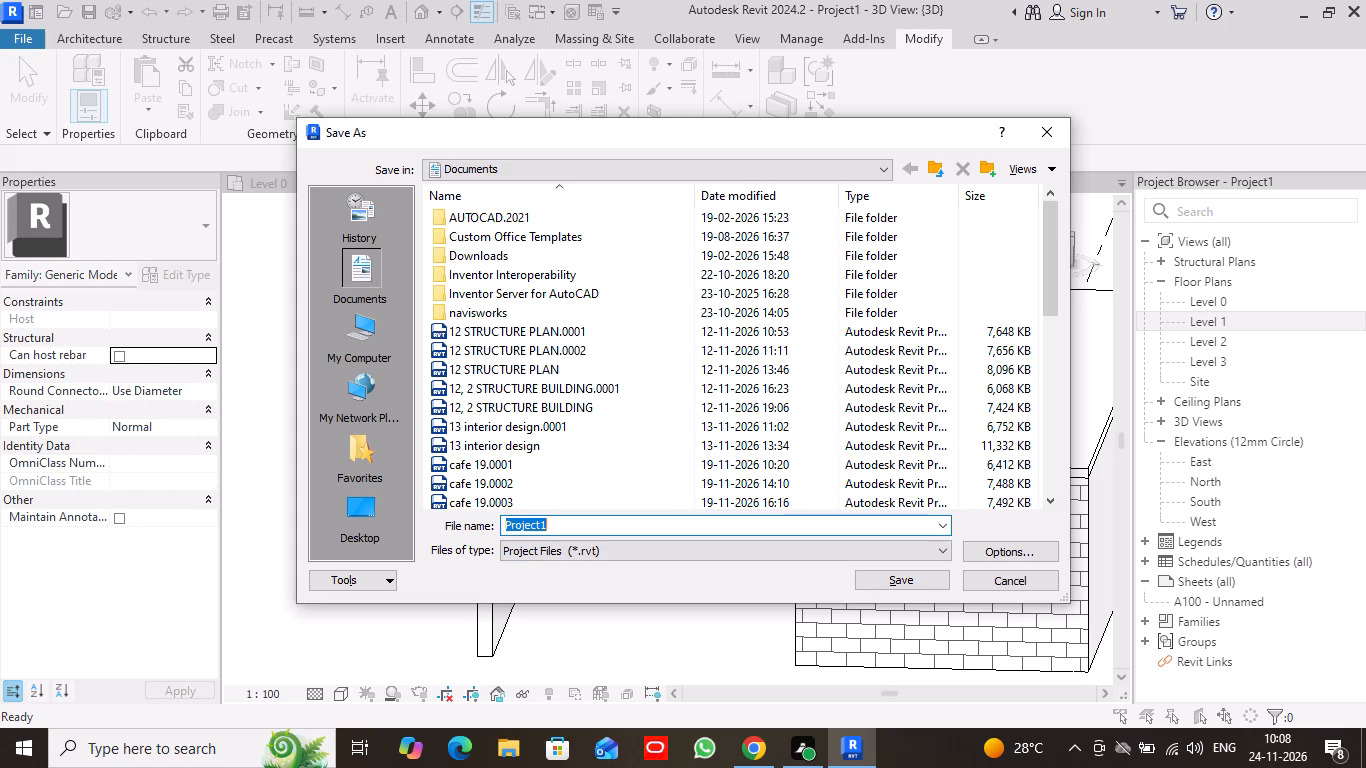
type("24 revit")
key("space")
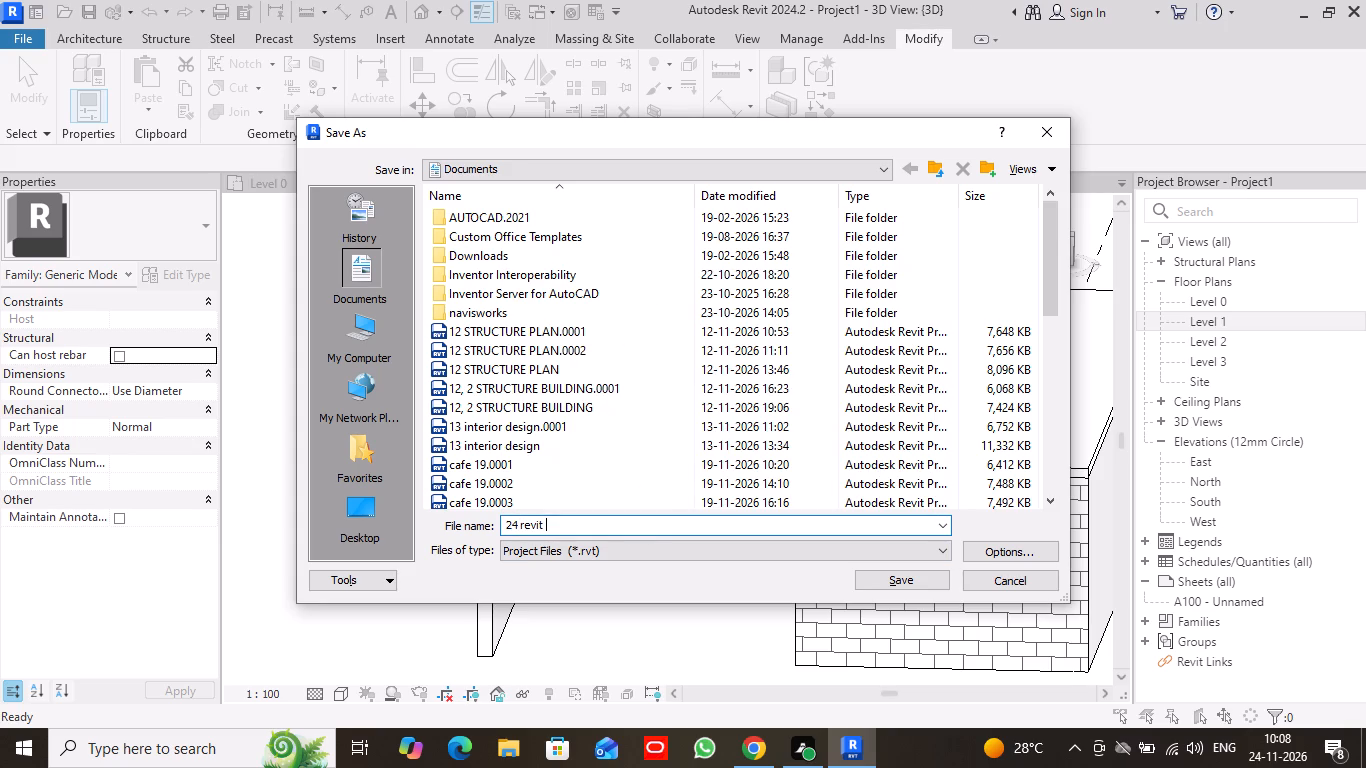
type("plan")
left_click(920, 581)
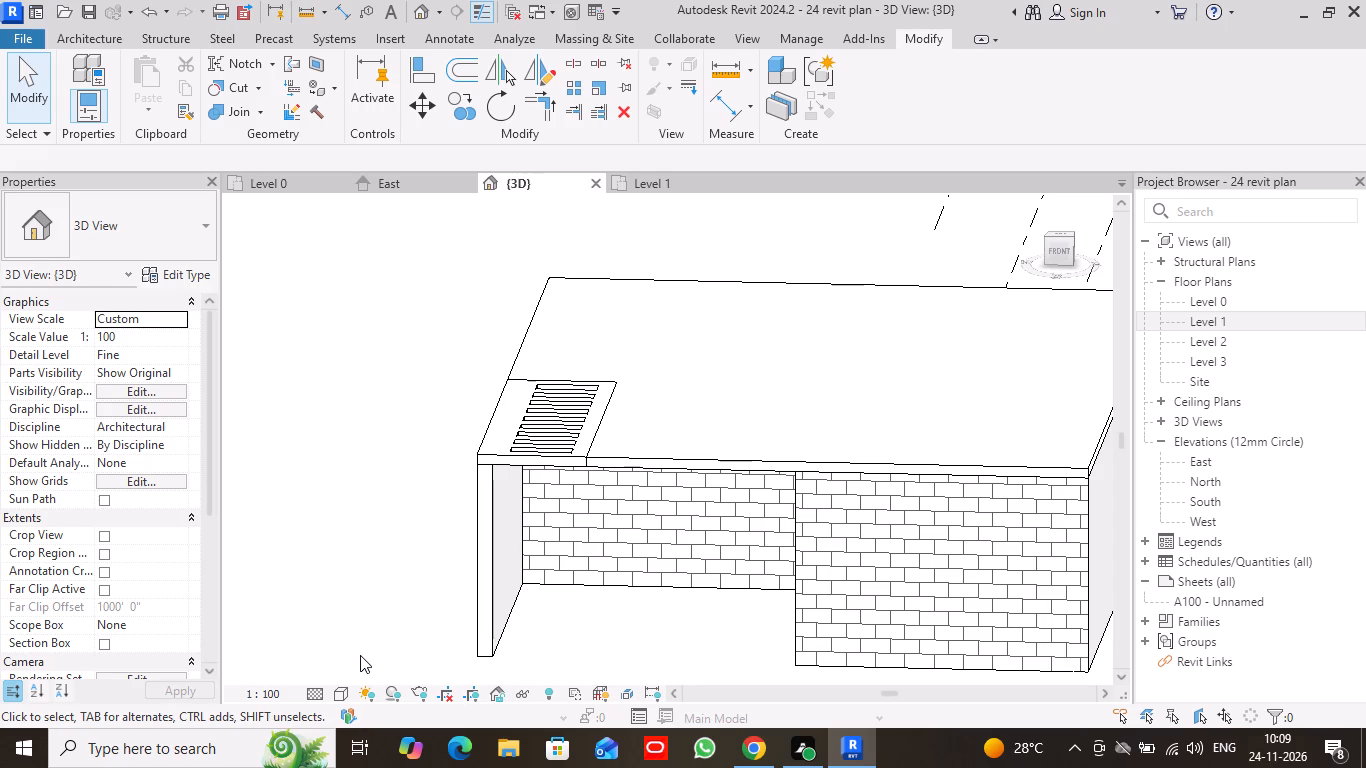
Stretch the in-place frame's bottom face below the roof's underside in the front view, down to the first horizontal brick joint.
left_click(1064, 243)
scroll(601, 481, "up", 11)
middle_click_drag(593, 478, 691, 507)
scroll(694, 486, "up", 3)
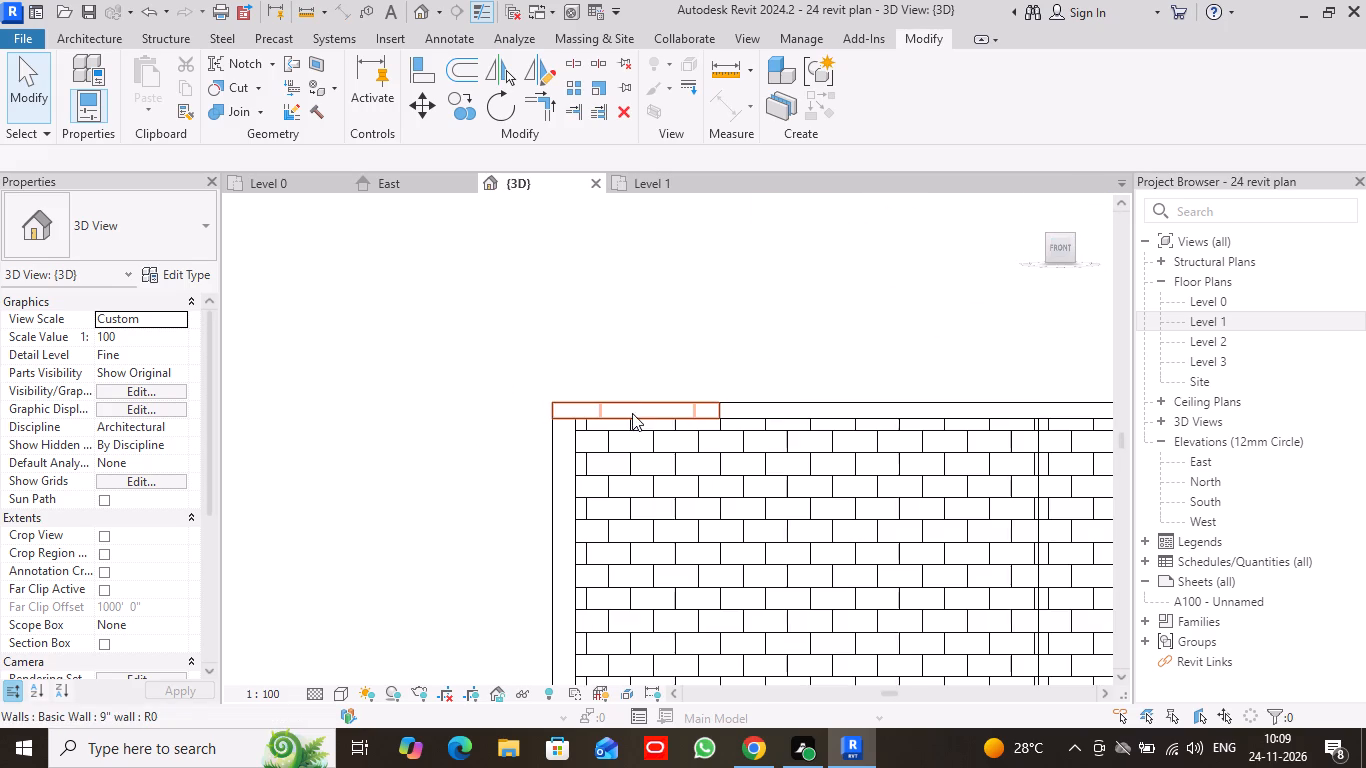
left_click(635, 406)
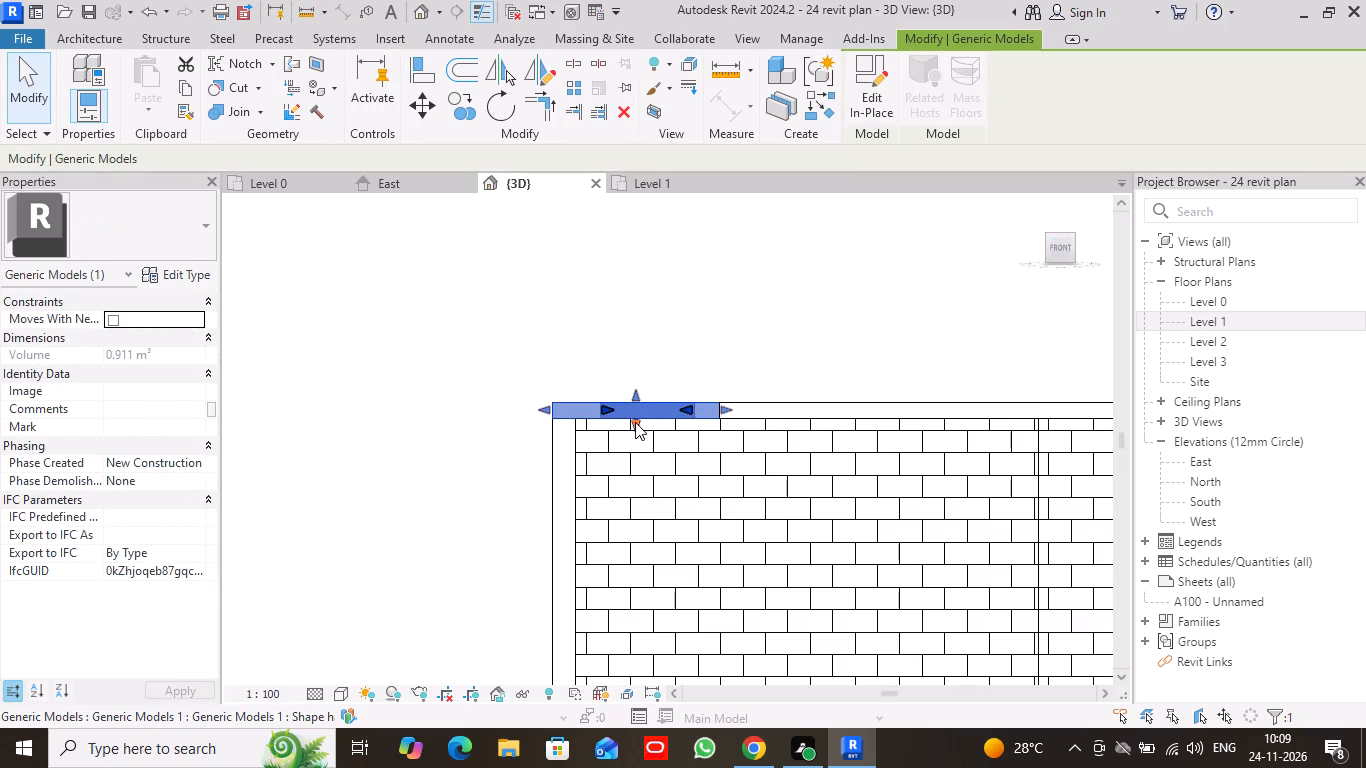
left_click(635, 422)
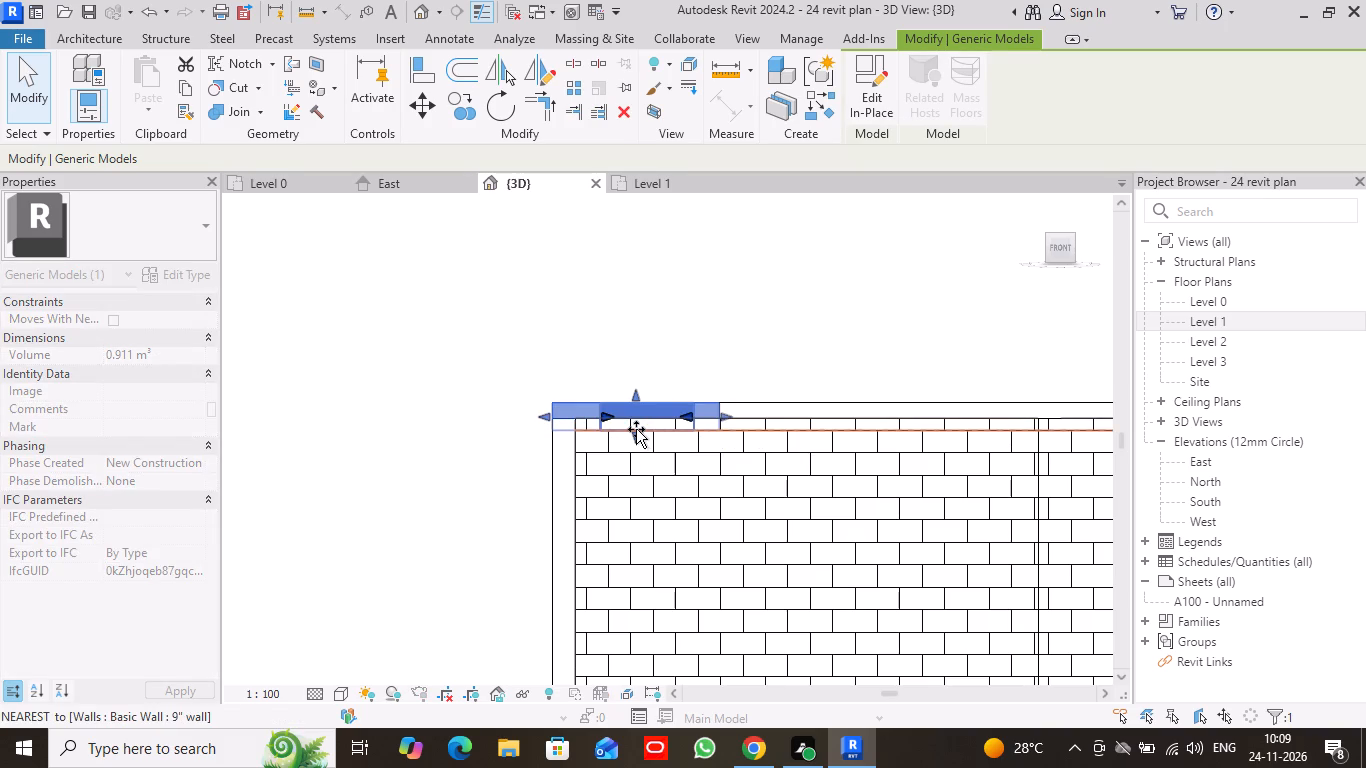
left_click(30, 80)
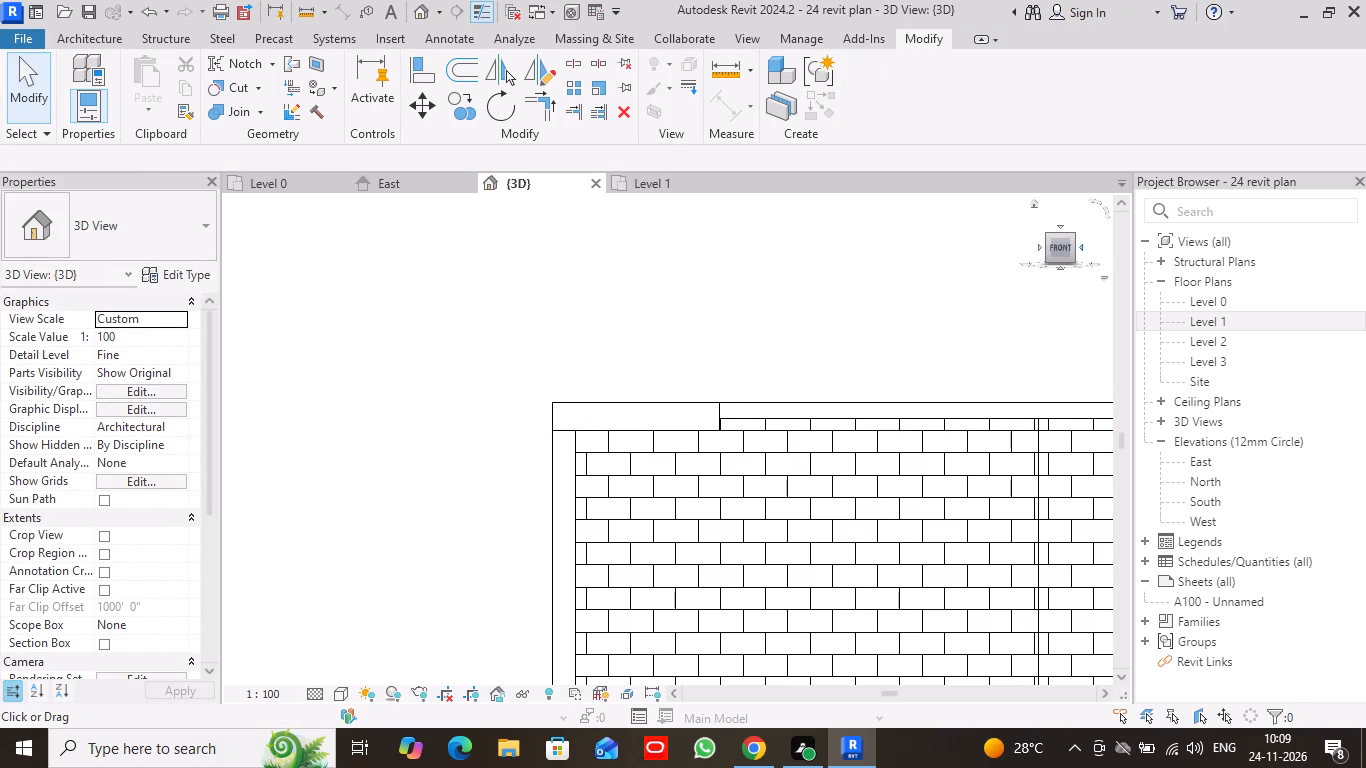
Examine the whole building and the deepened frame in Hidden Line style from above the front and the front-right corner.
left_click_drag(1072, 234, 1051, 250)
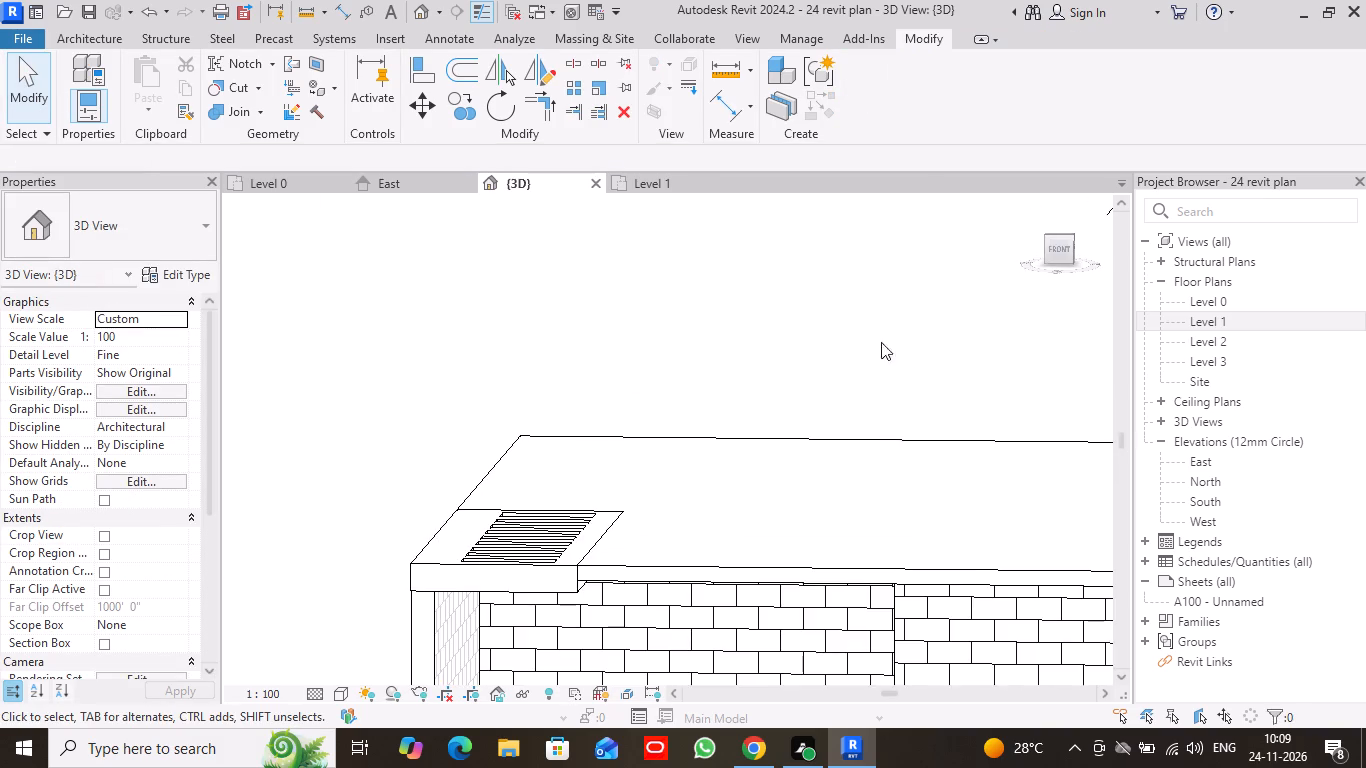
scroll(842, 394, "down", 4)
middle_click_drag(861, 380, 715, 289)
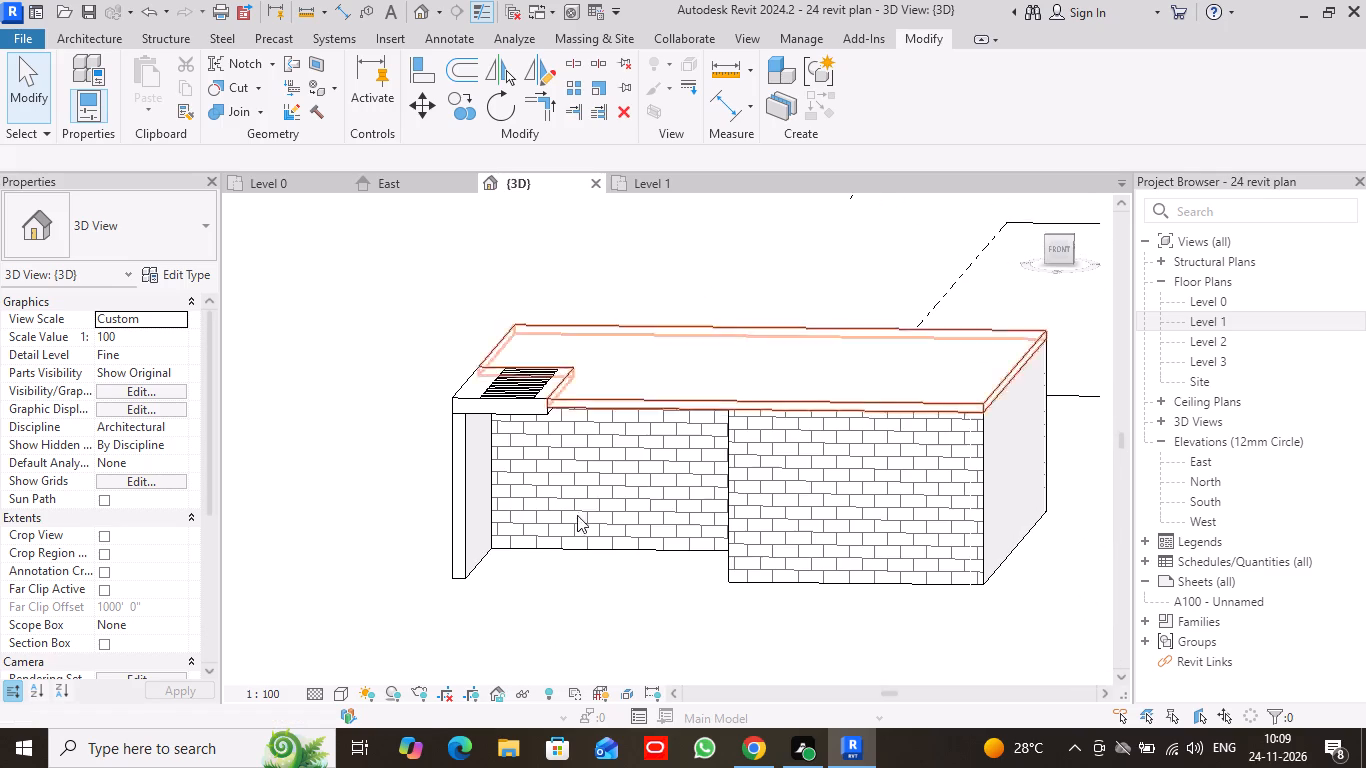
left_click(342, 693)
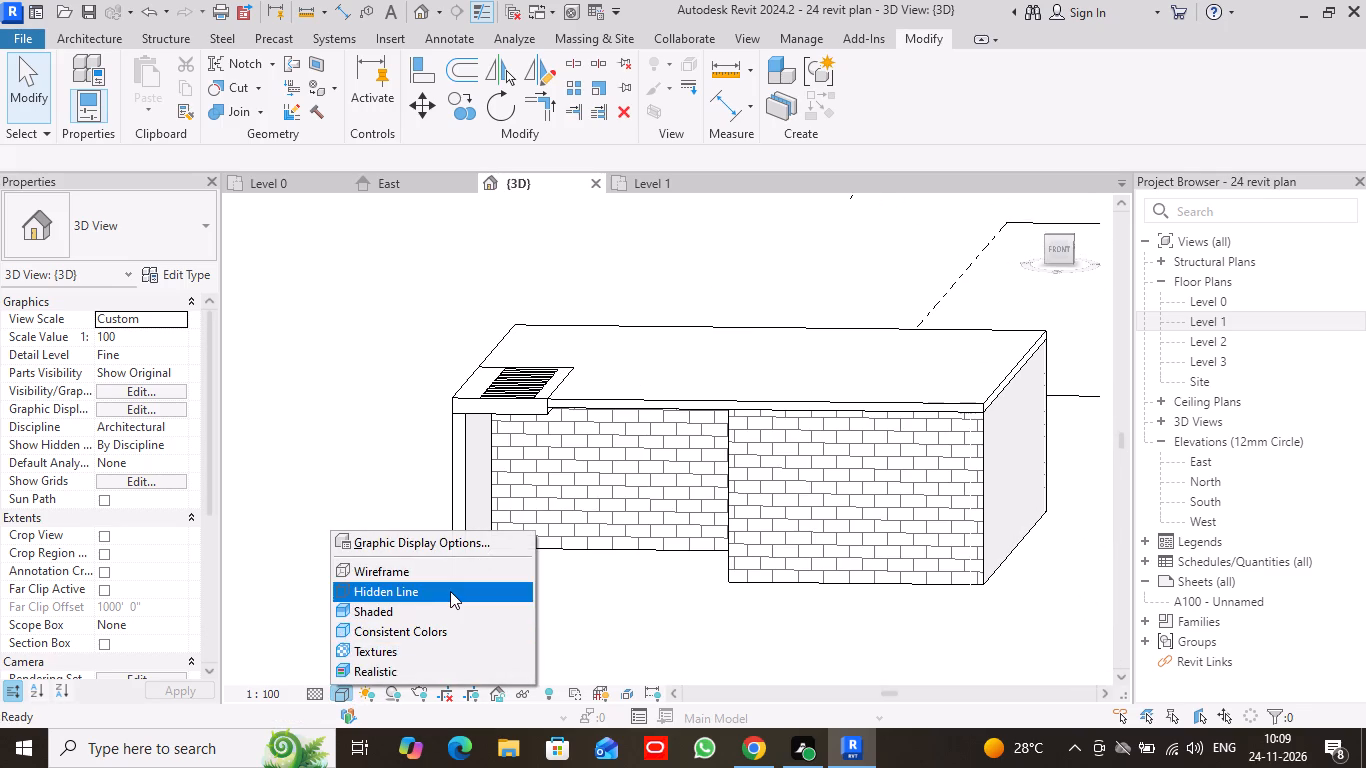
left_click(450, 591)
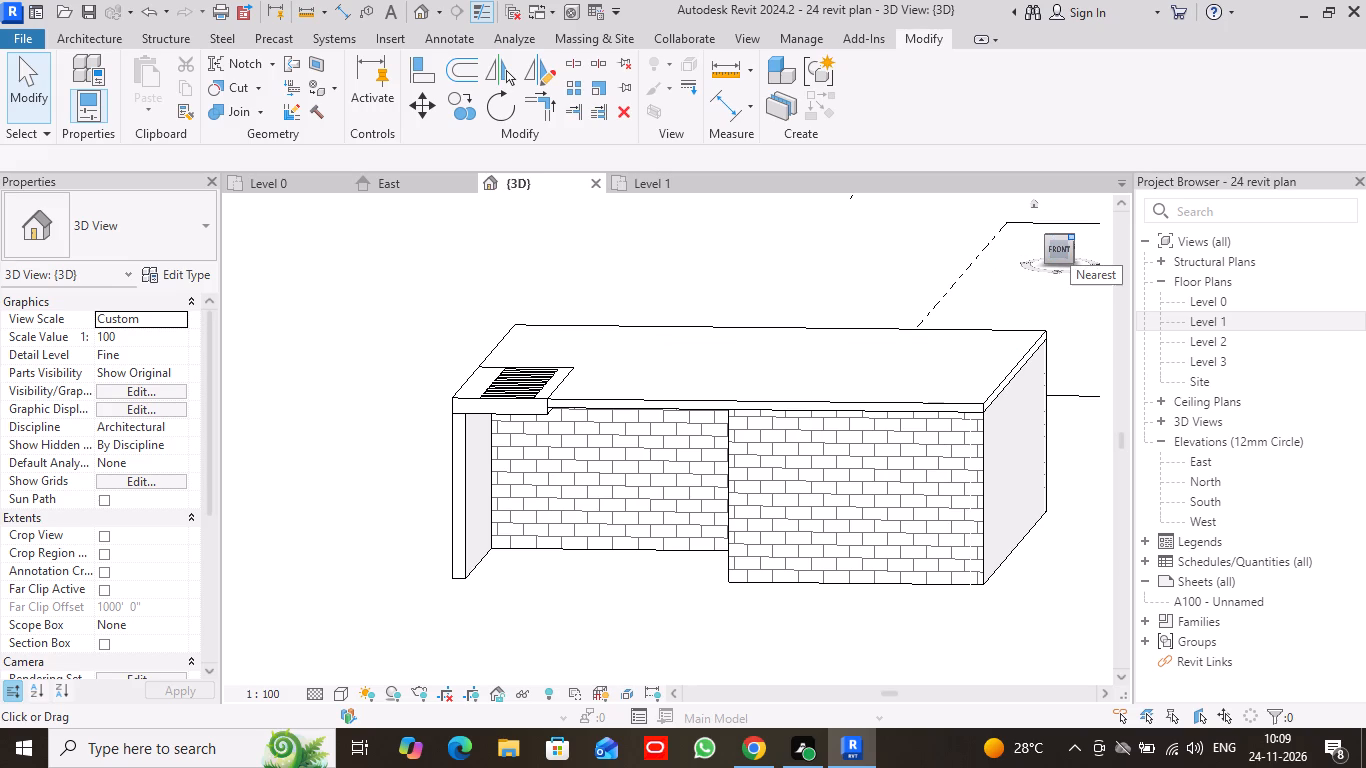
left_click_drag(1070, 238, 1066, 254)
scroll(1054, 449, "down", 2)
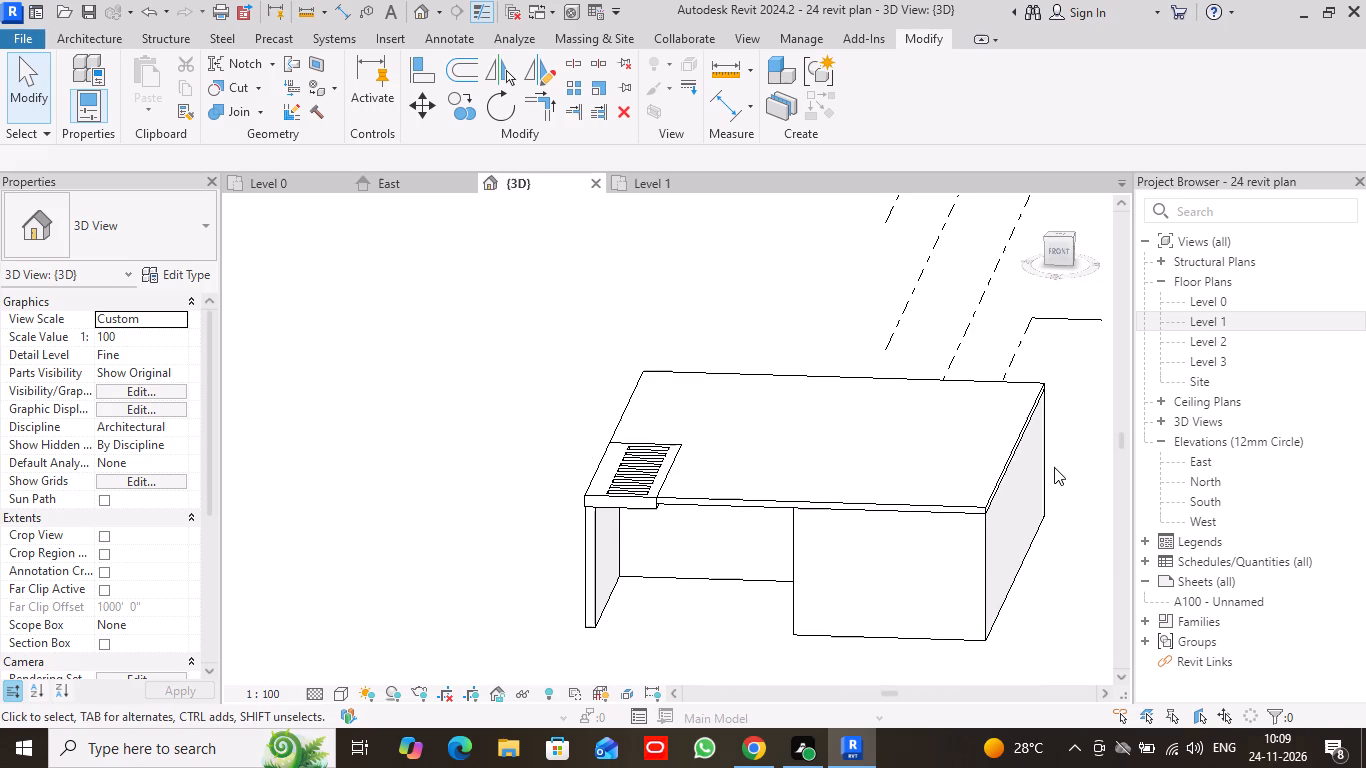
middle_click_drag(1054, 467, 956, 377)
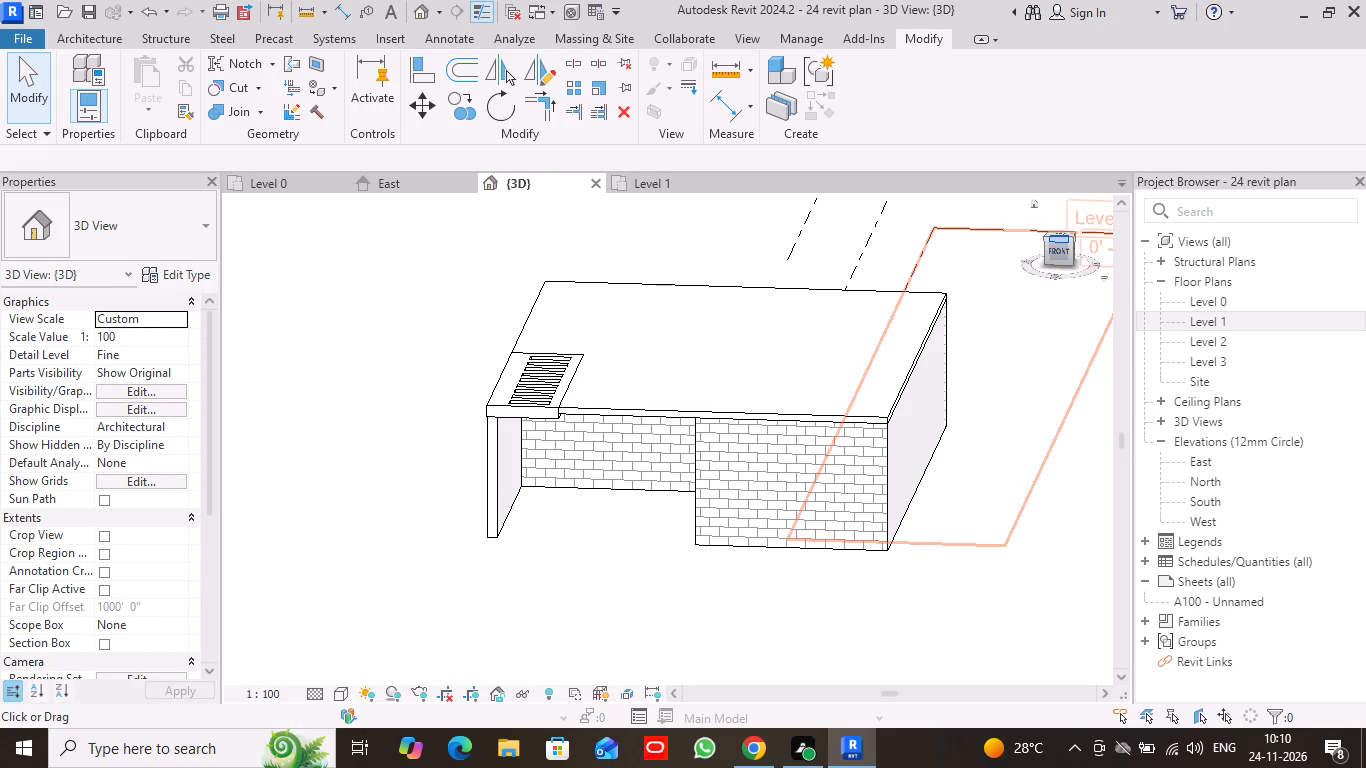
left_click_drag(1070, 239, 1060, 248)
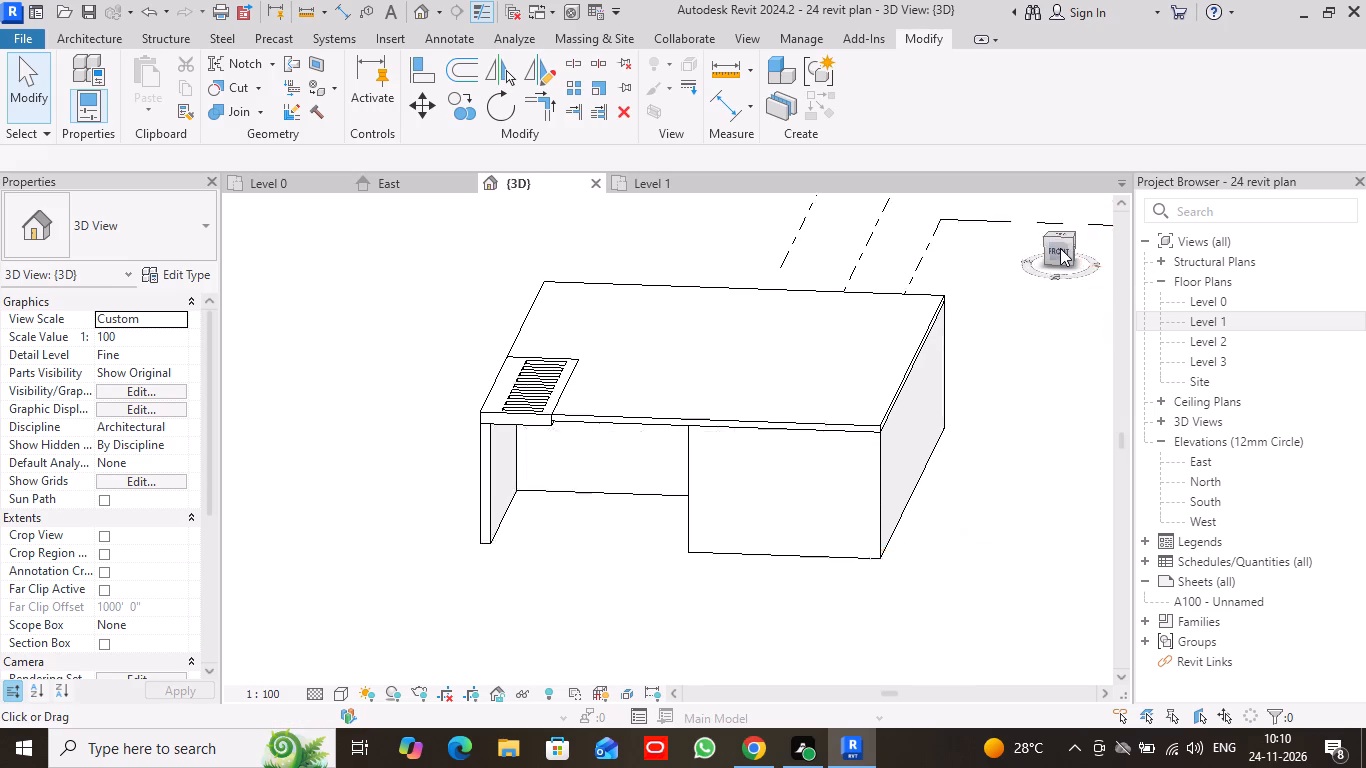
left_click_drag(1060, 248, 1029, 248)
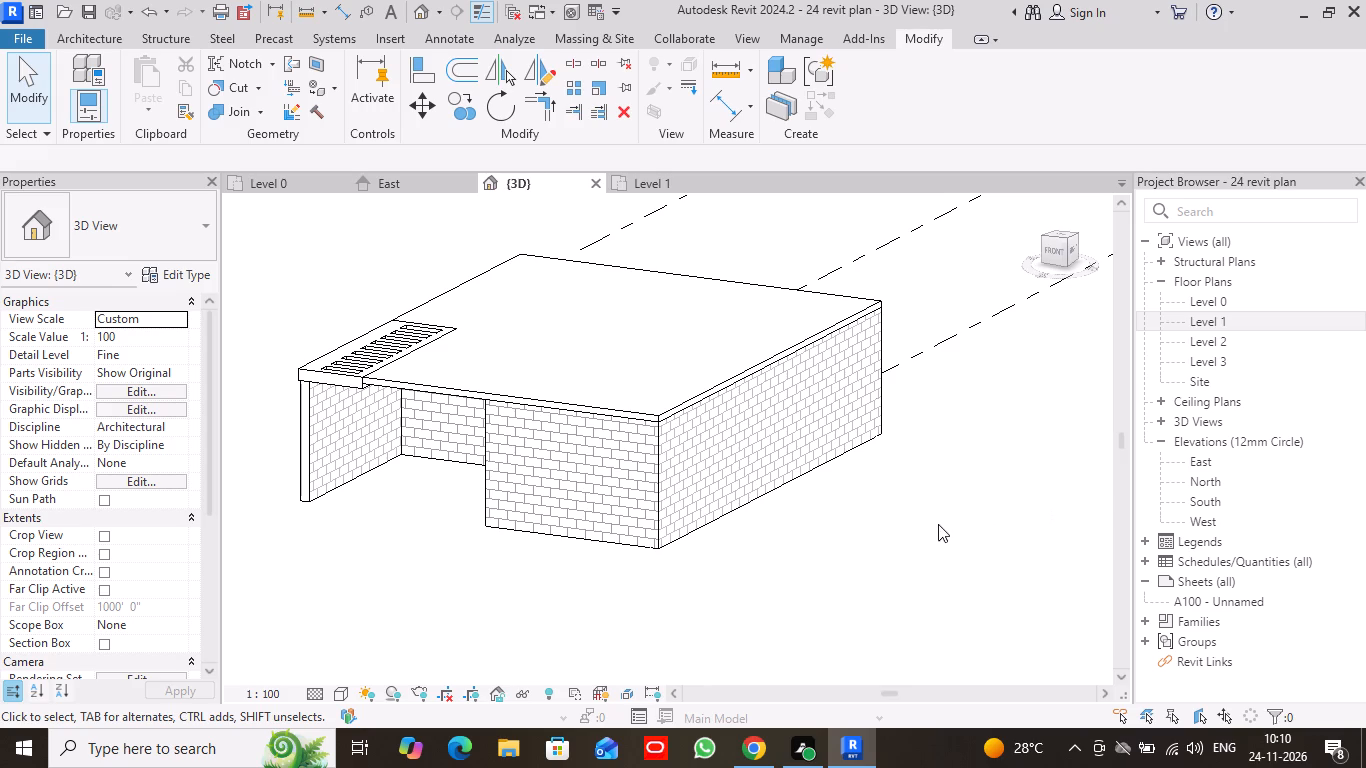
middle_click_drag(882, 526, 949, 516)
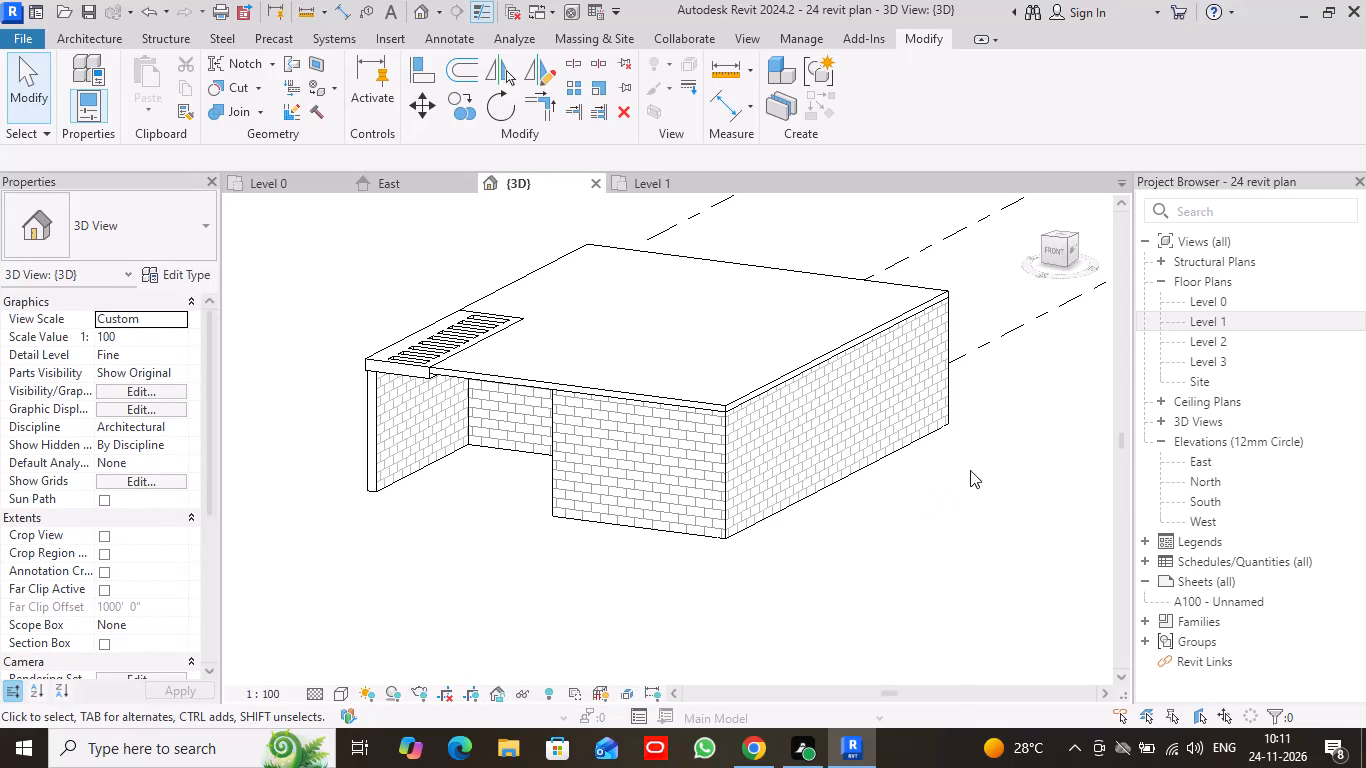
Place a Doors_IntSgl 1010x2110mm door in the Level 0 middle cross wall, 6" from the west wall, swinging into the large north room.
left_click(300, 177)
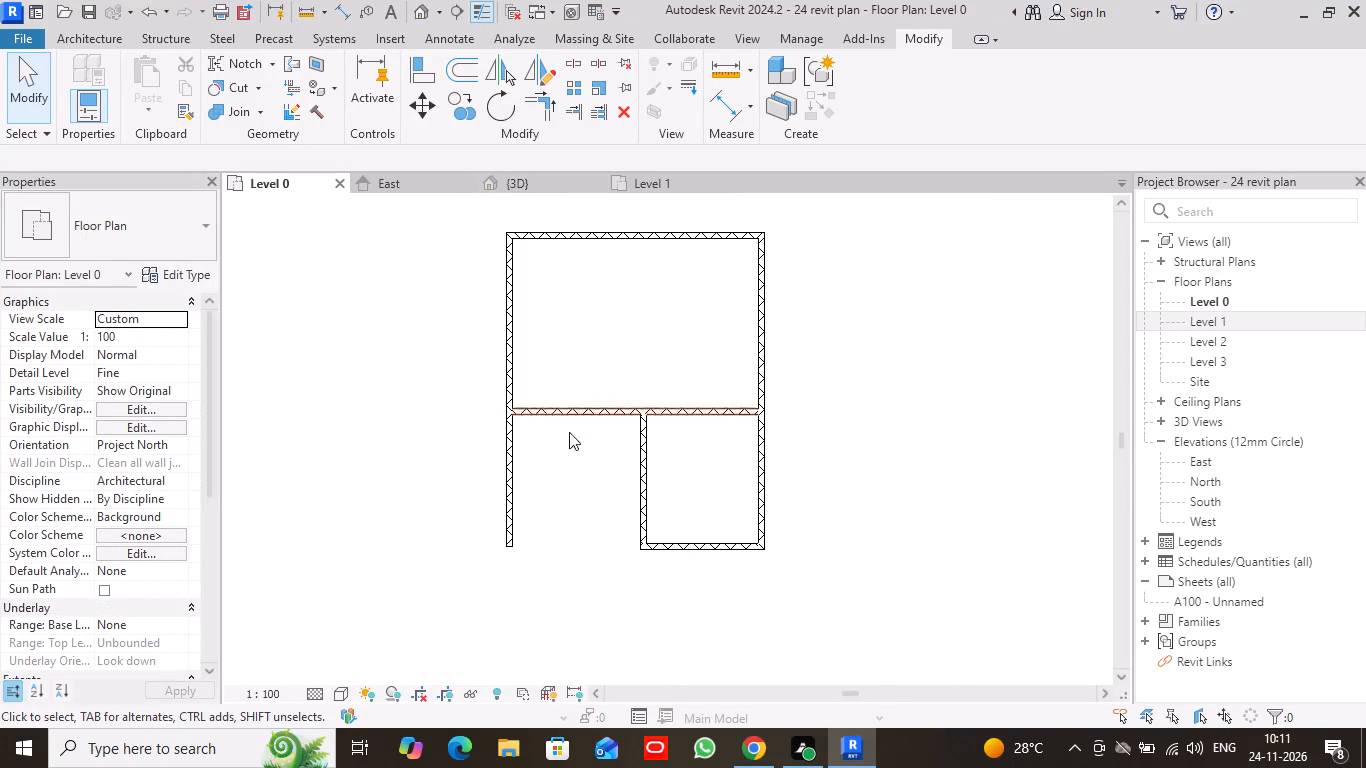
scroll(599, 509, "up", 1)
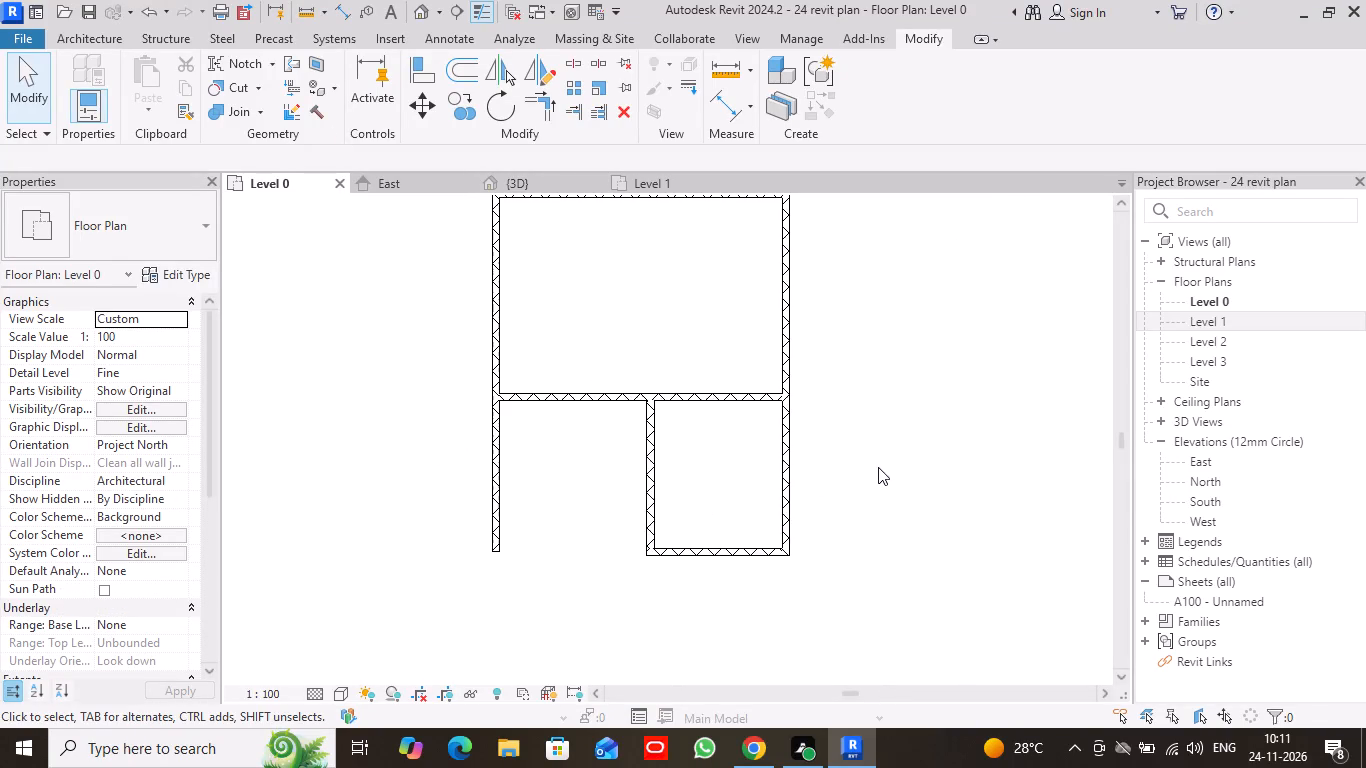
middle_click_drag(882, 461, 896, 484)
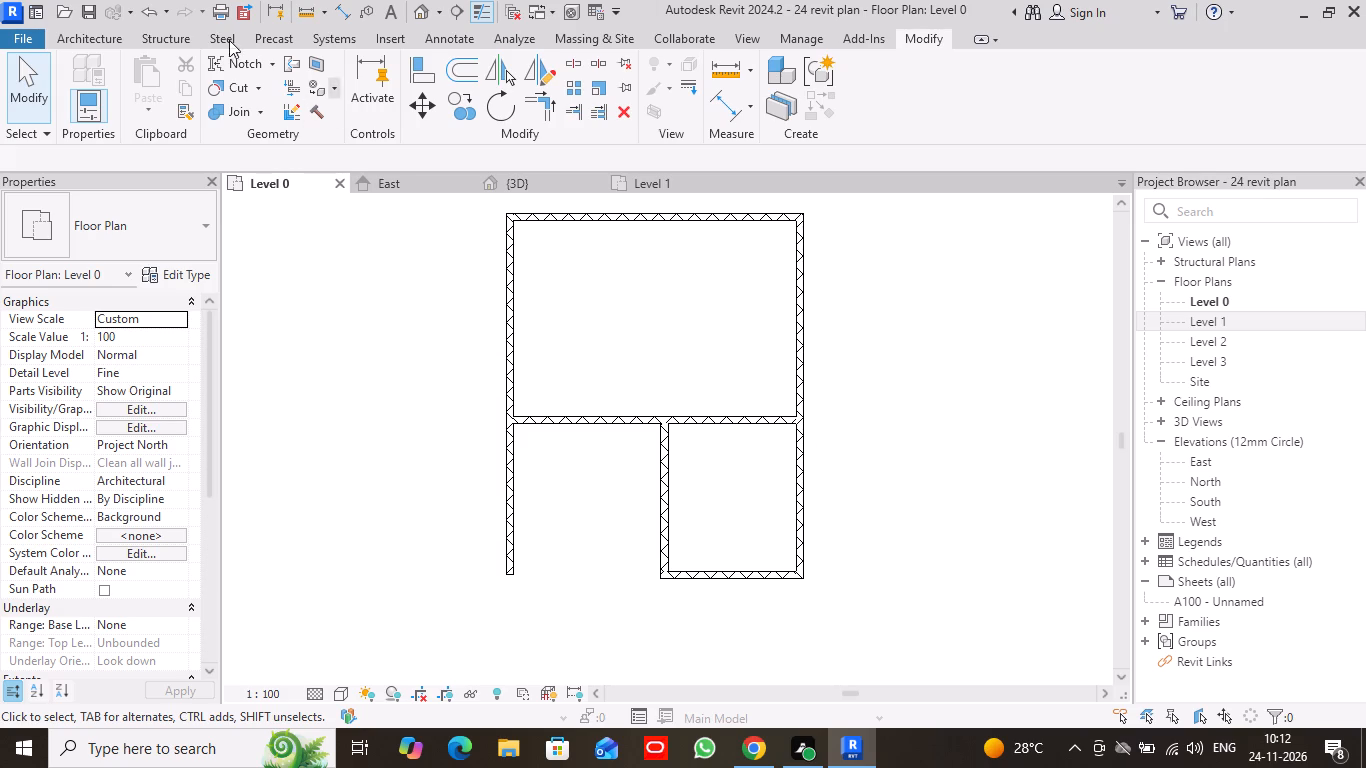
left_click(103, 39)
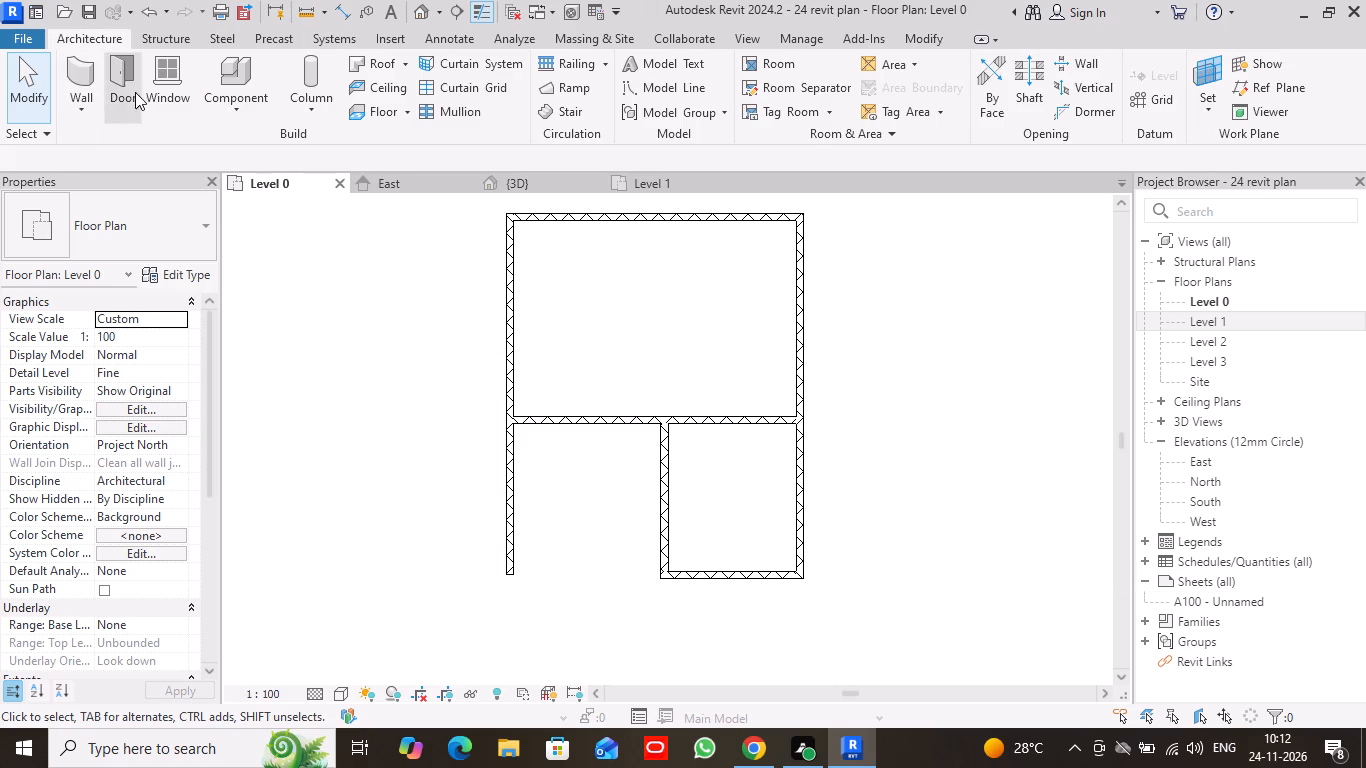
left_click(129, 92)
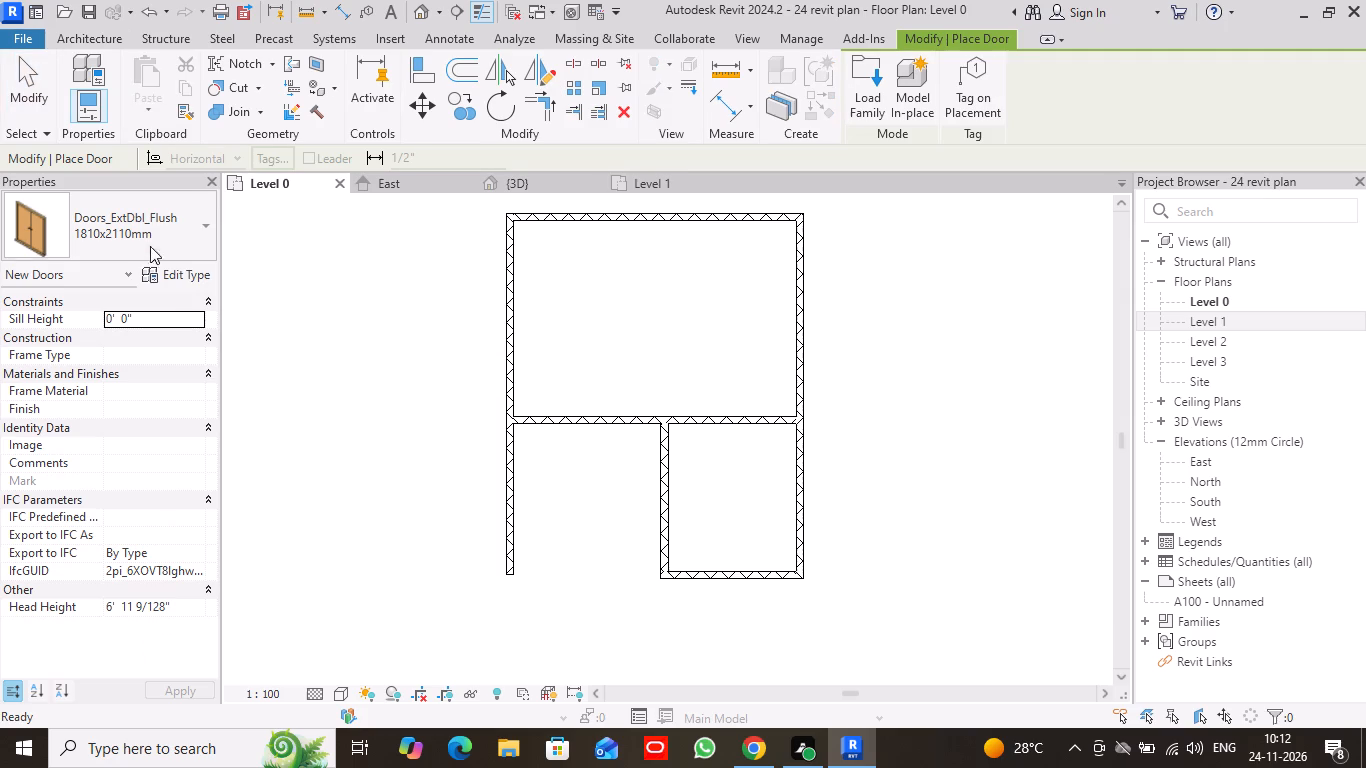
left_click(202, 228)
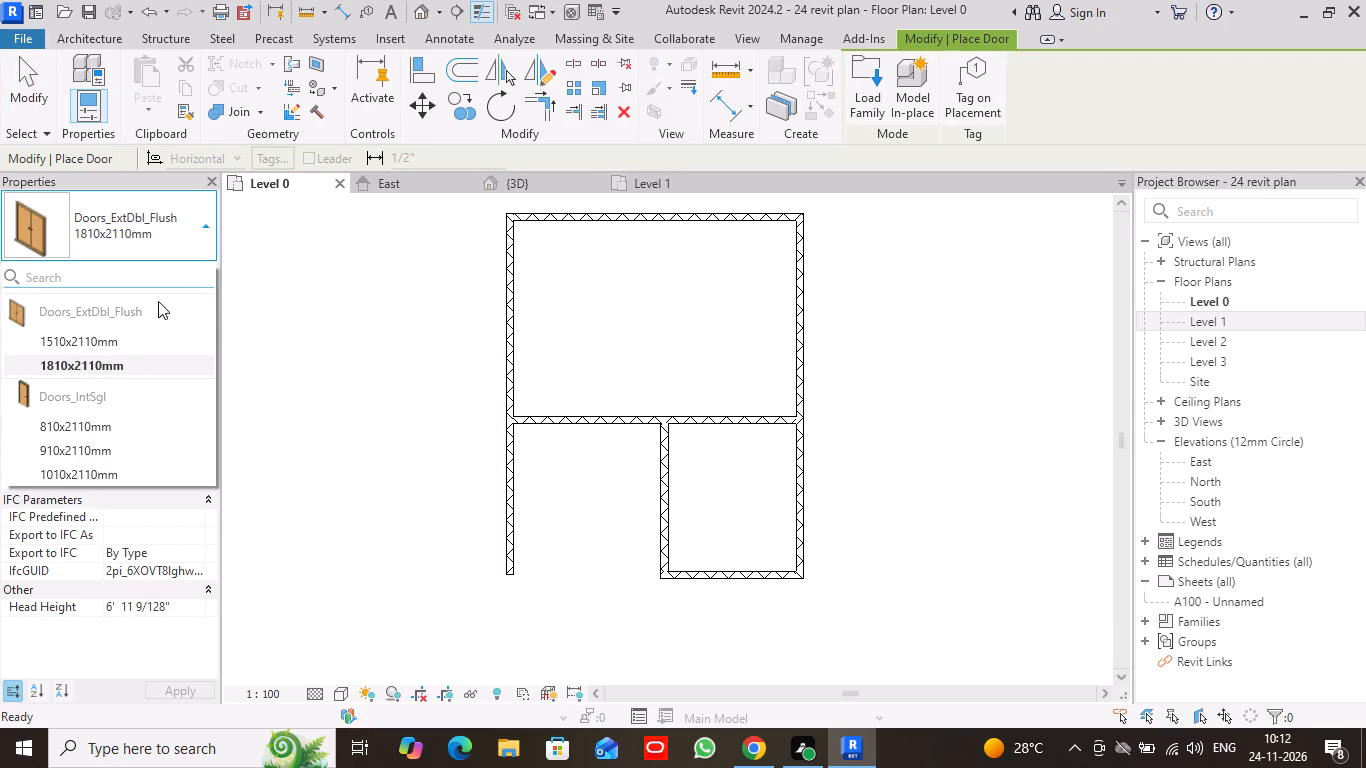
scroll(139, 396, "down", 7)
left_click(114, 469)
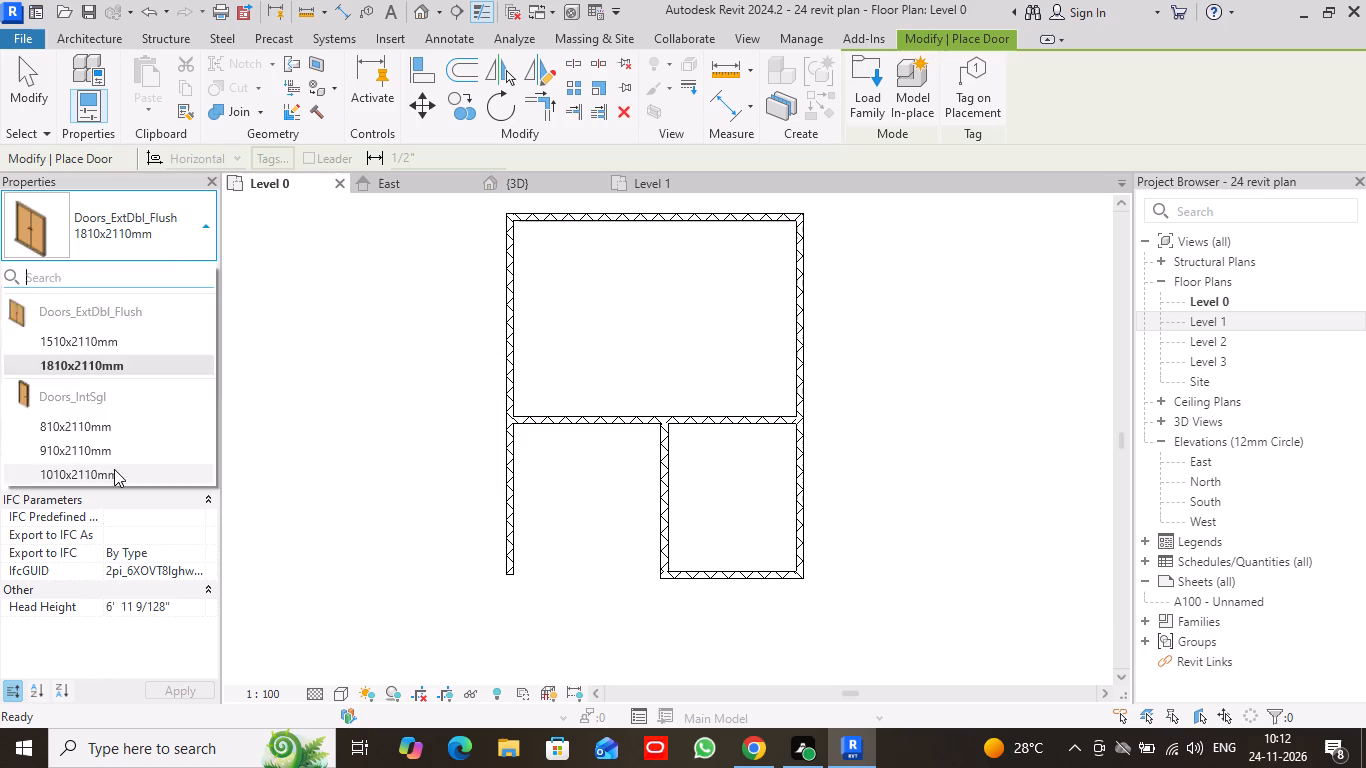
scroll(550, 440, "up", 3)
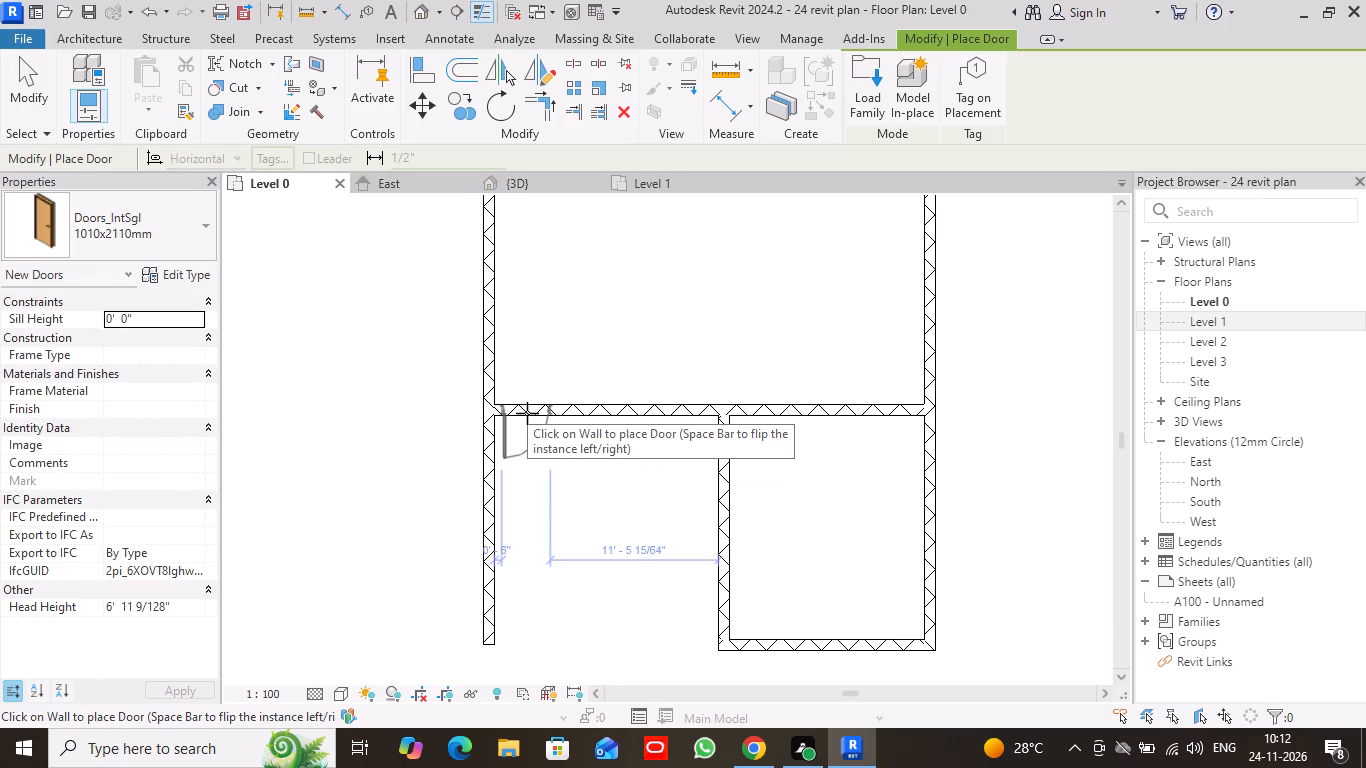
key("space")
key("space")
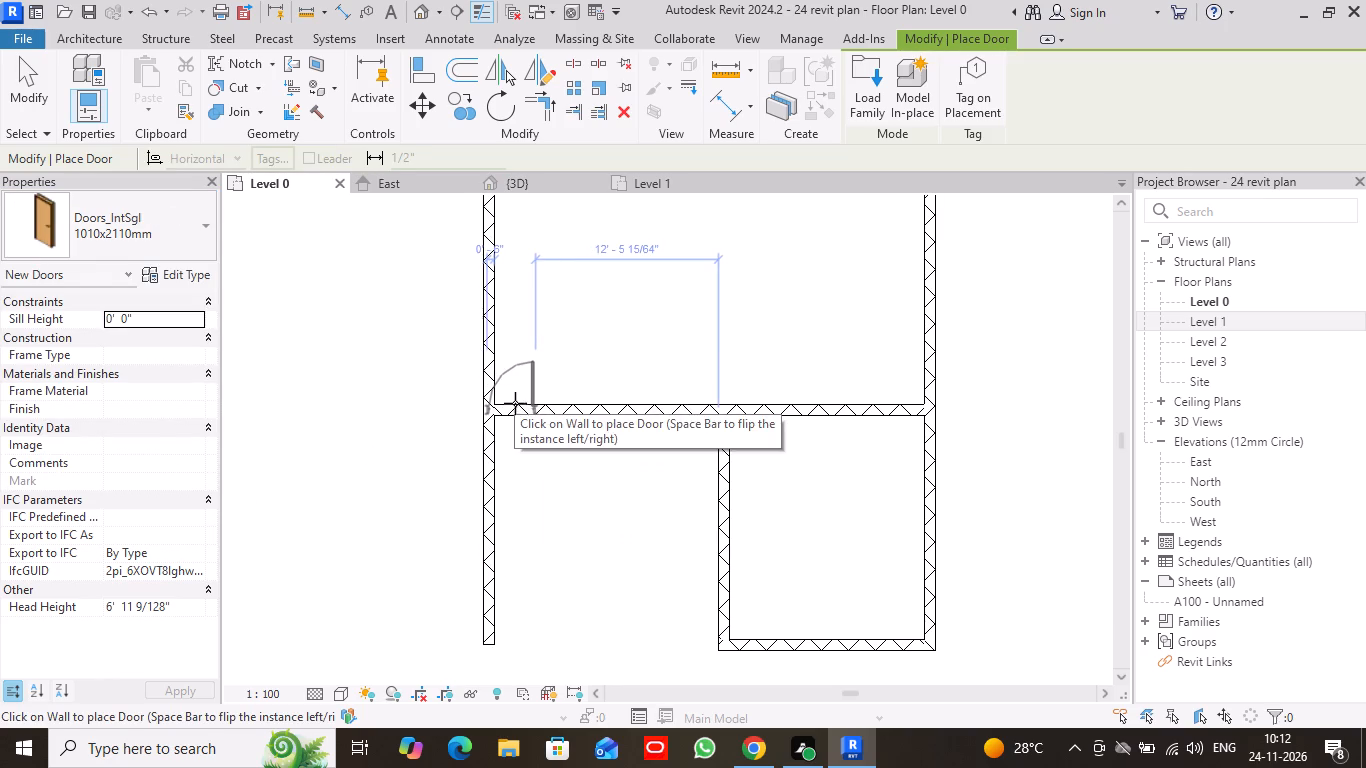
key("space")
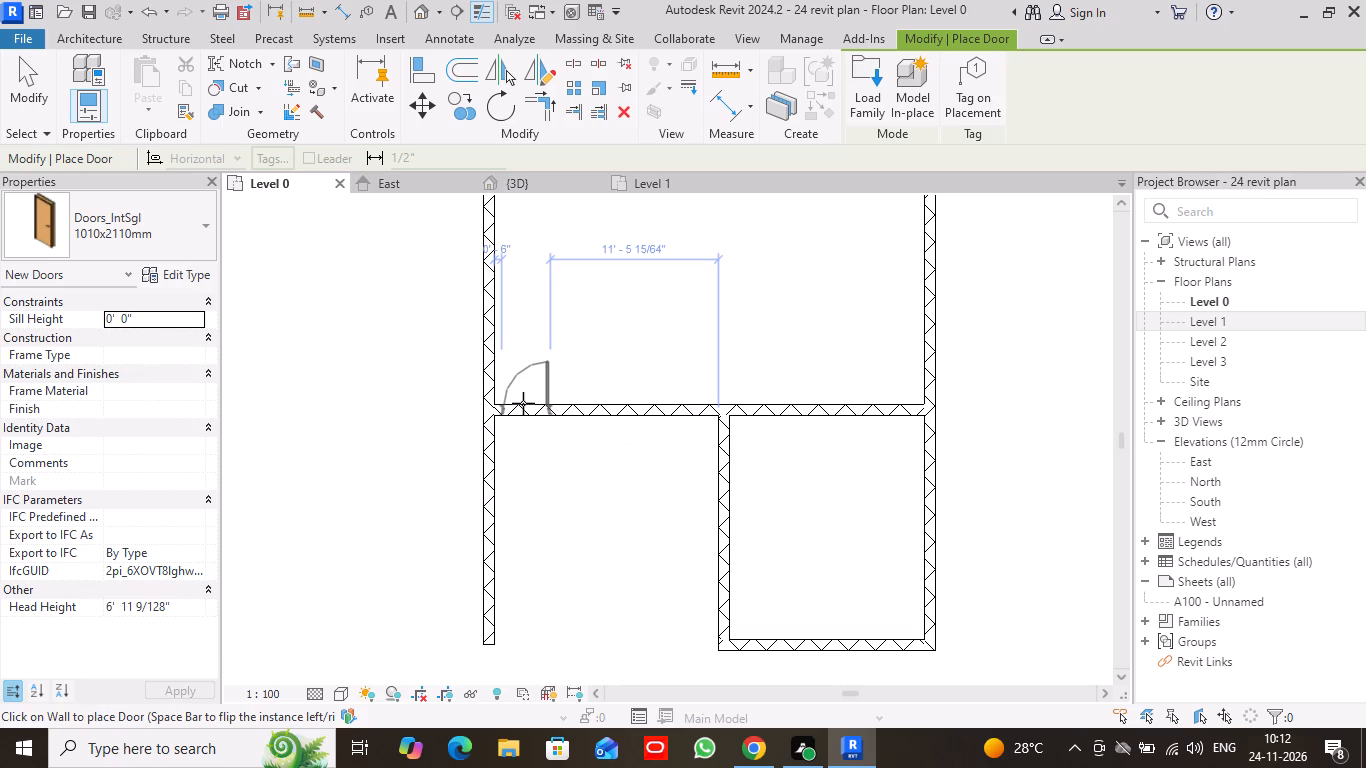
left_click(523, 403)
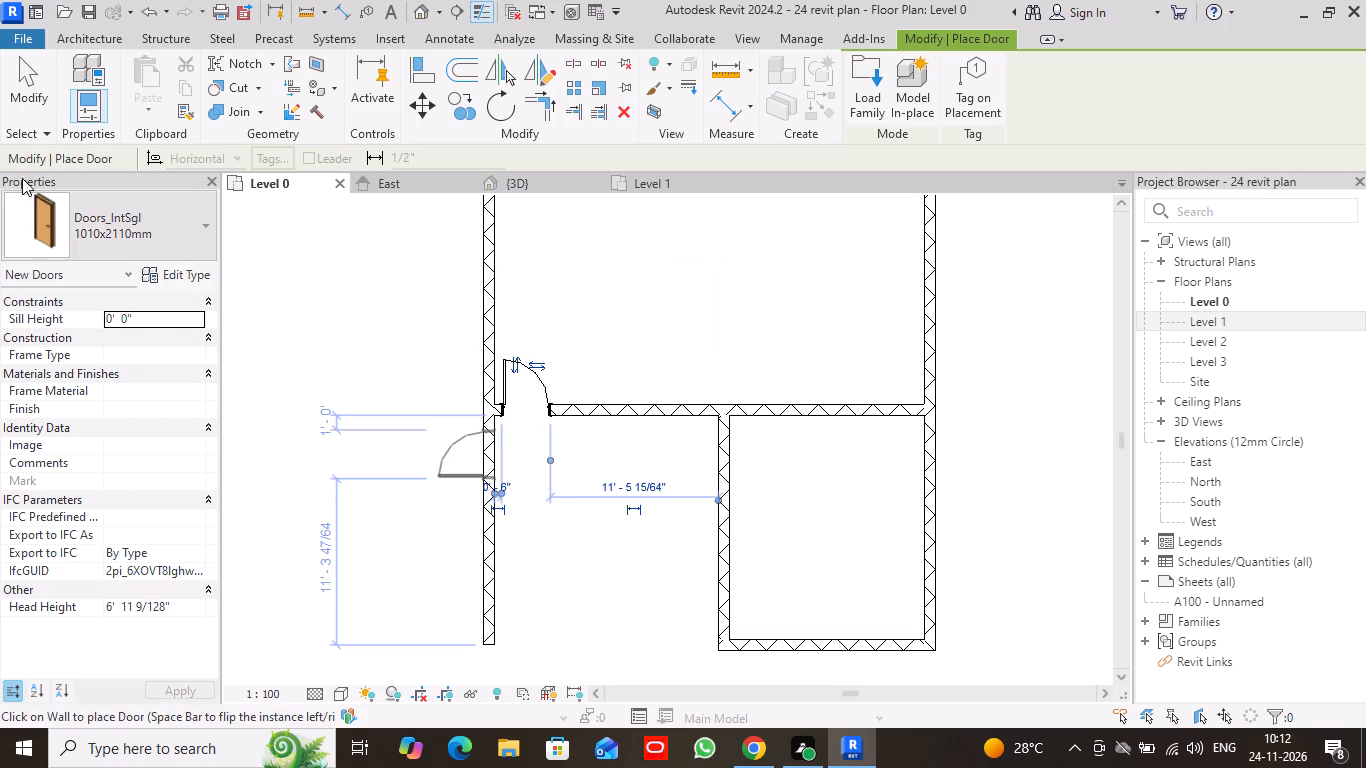
left_click(31, 91)
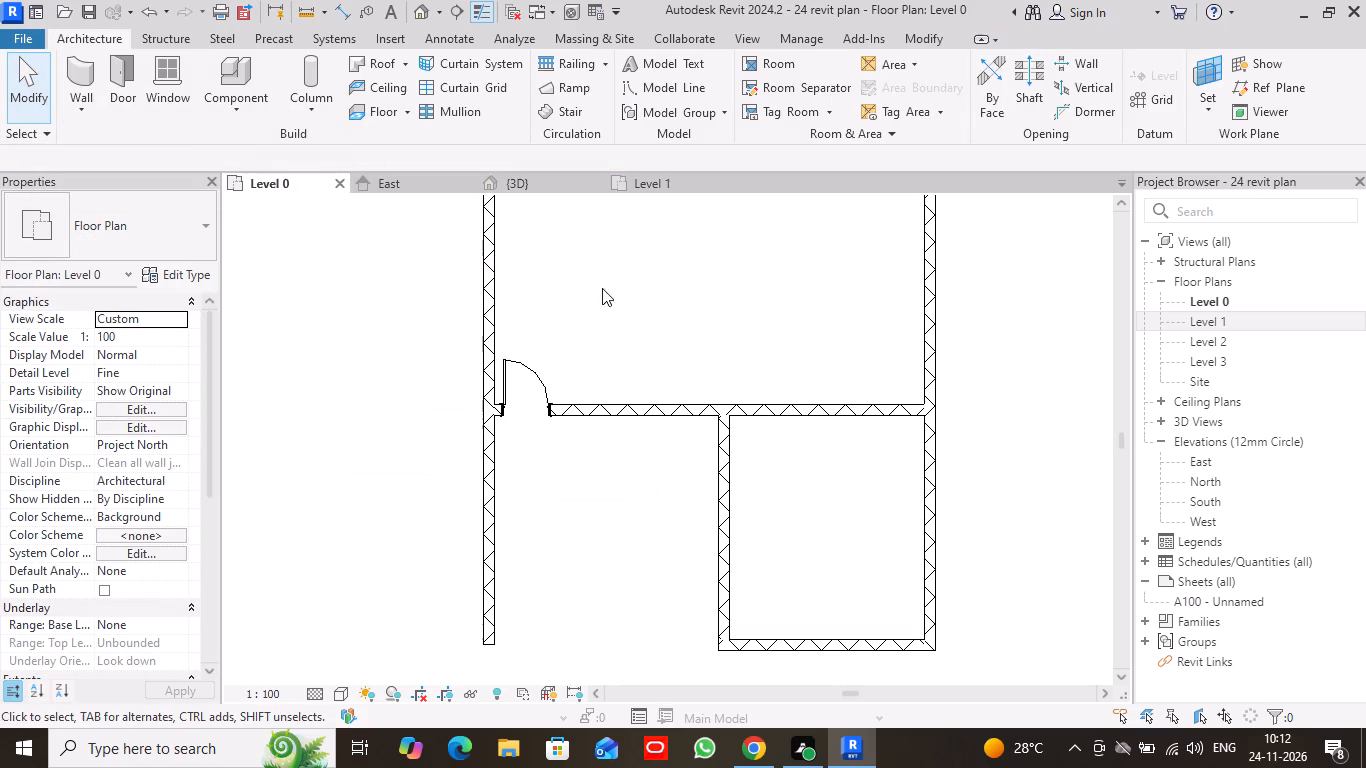
Inspect the new door in the plan and up close from the front in 3D, and return to the Level 0 plan.
scroll(644, 304, "down", 1)
middle_click_drag(765, 486, 717, 500)
scroll(715, 493, "down", 1)
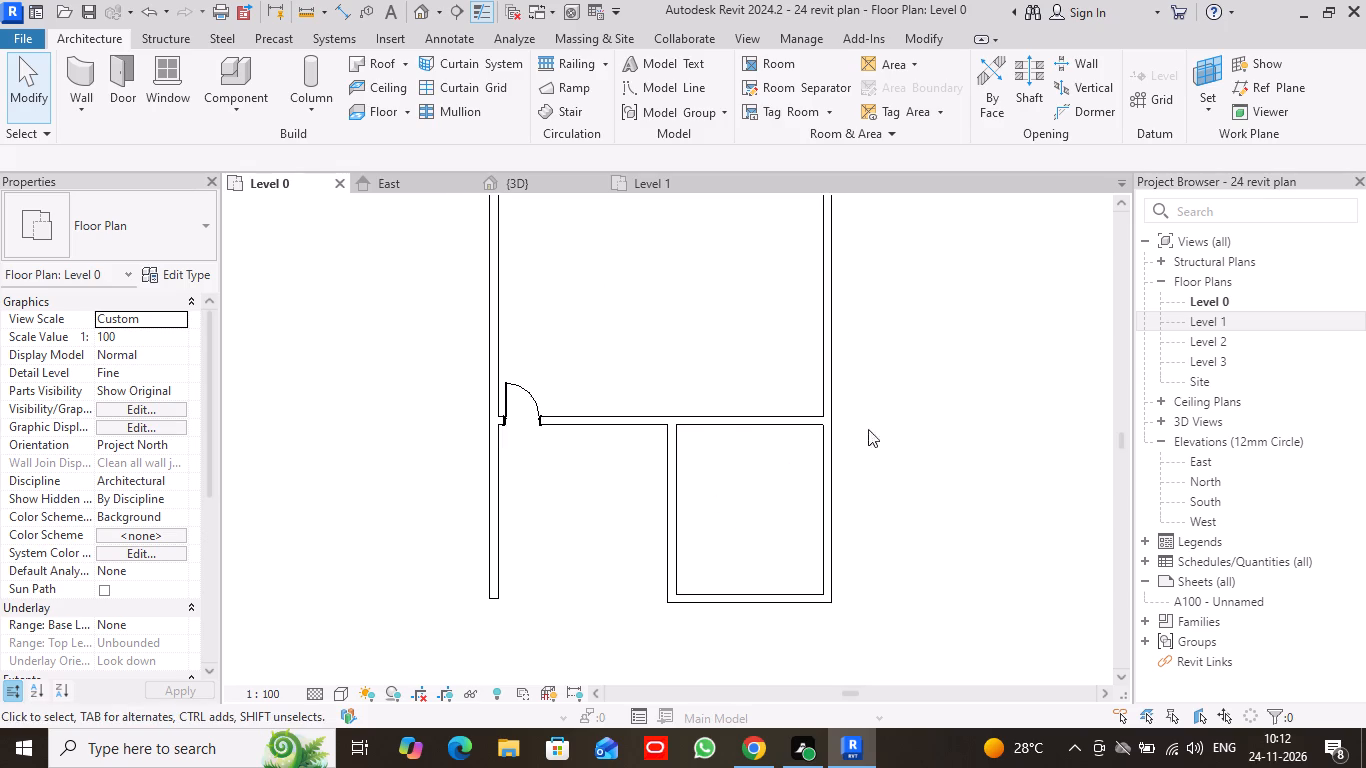
middle_click_drag(902, 385, 902, 413)
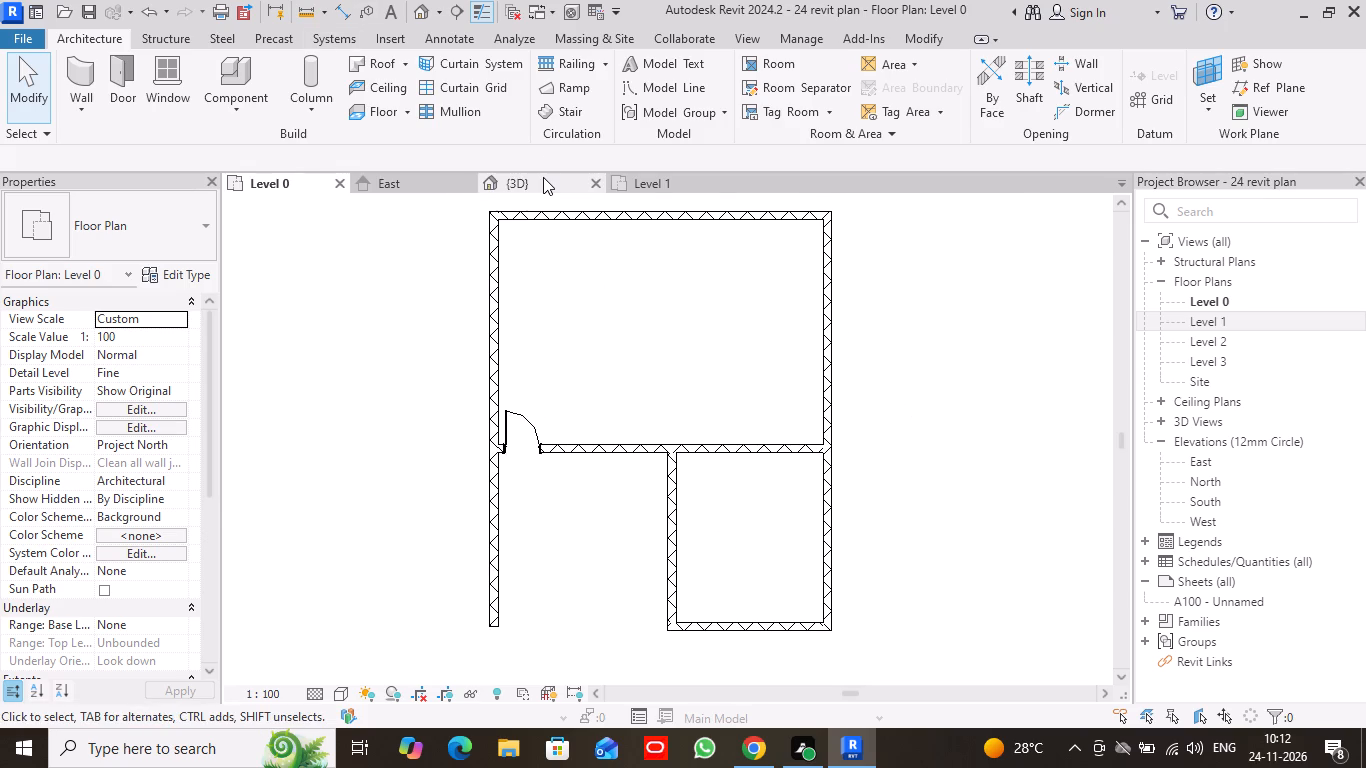
left_click(543, 177)
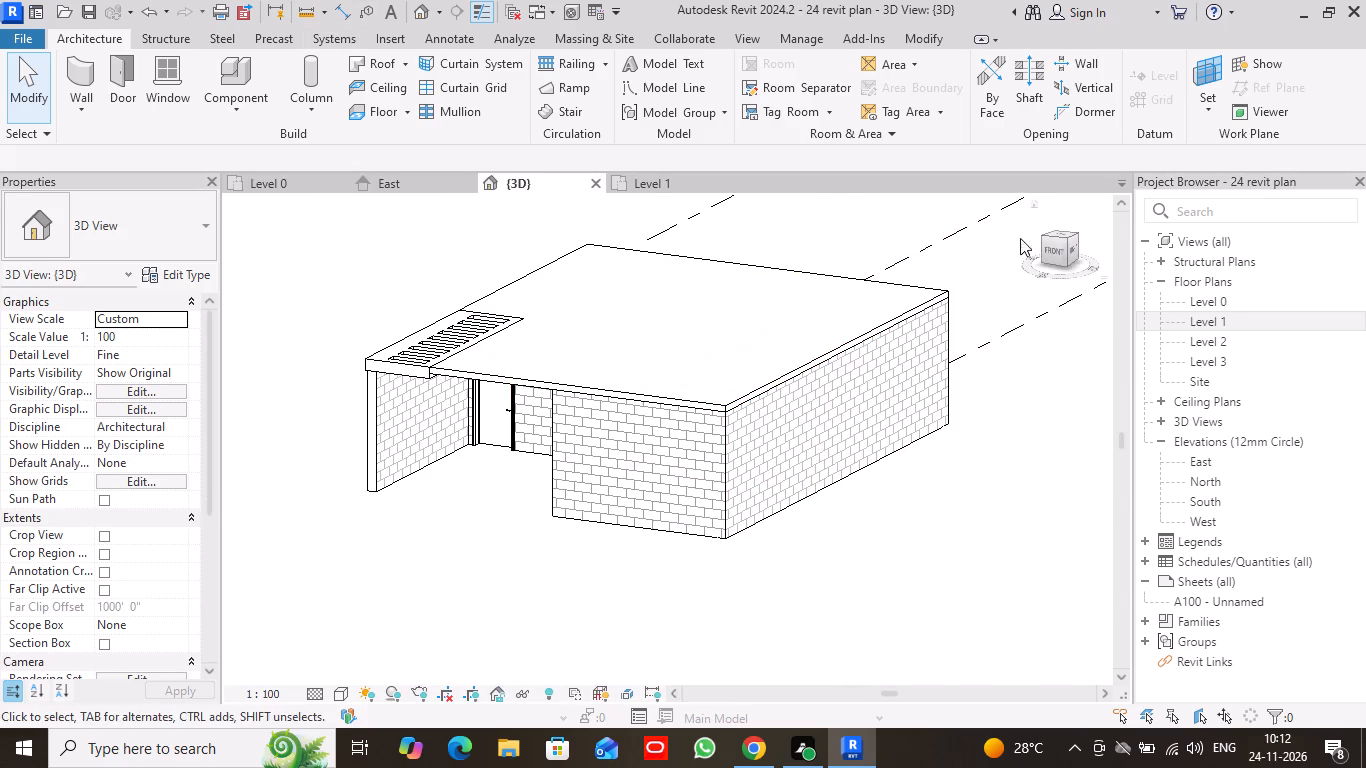
left_click_drag(1065, 240, 1067, 227)
scroll(500, 396, "up", 6)
scroll(499, 417, "down", 1)
scroll(499, 417, "up", 1)
middle_click_drag(513, 471, 625, 530)
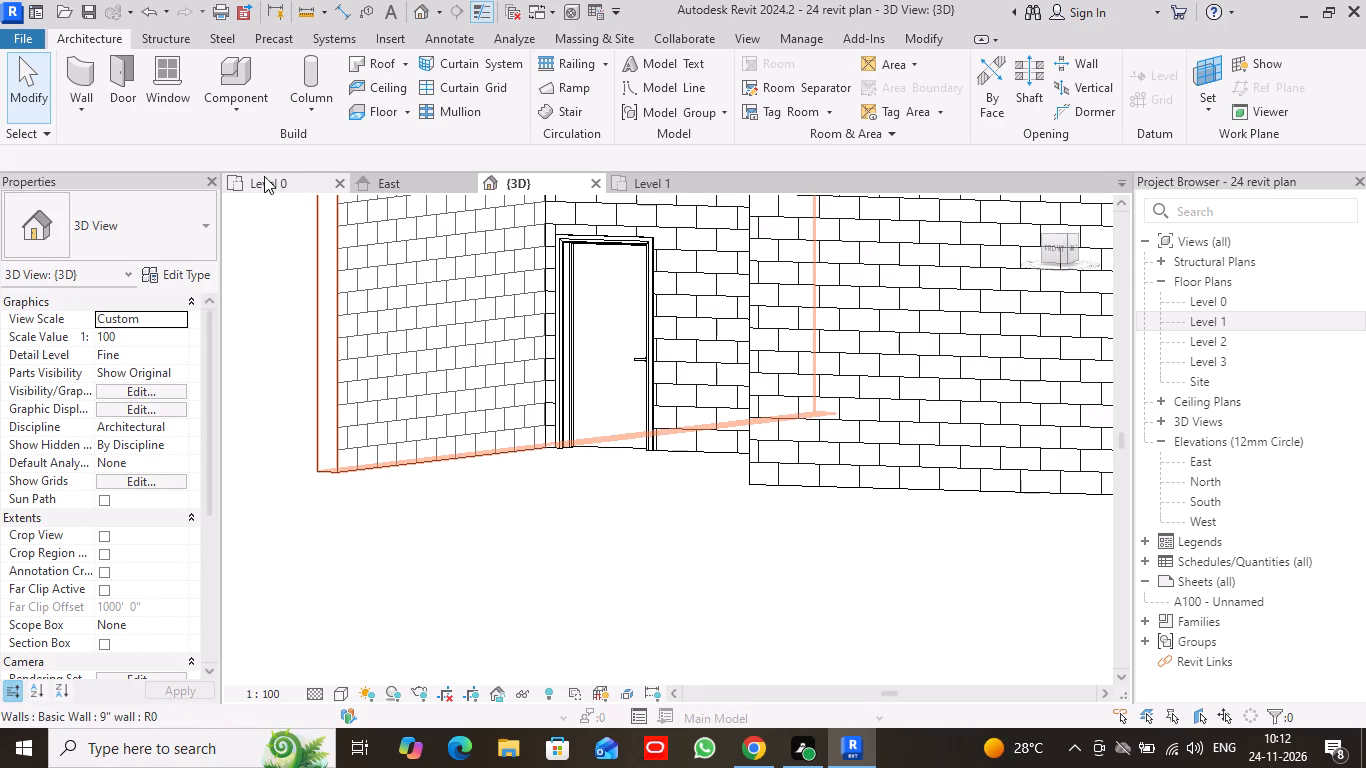
left_click(281, 181)
scroll(642, 411, "down", 1)
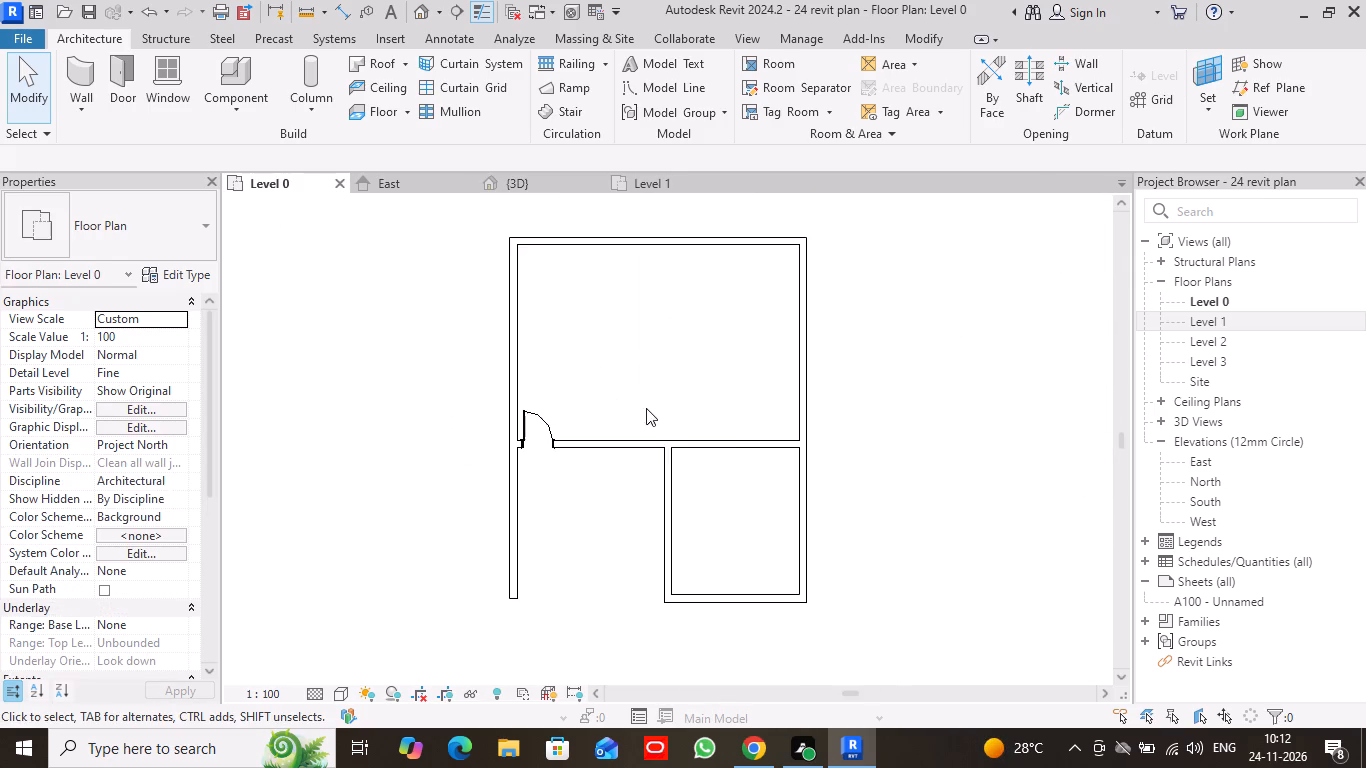
middle_click_drag(660, 398, 641, 369)
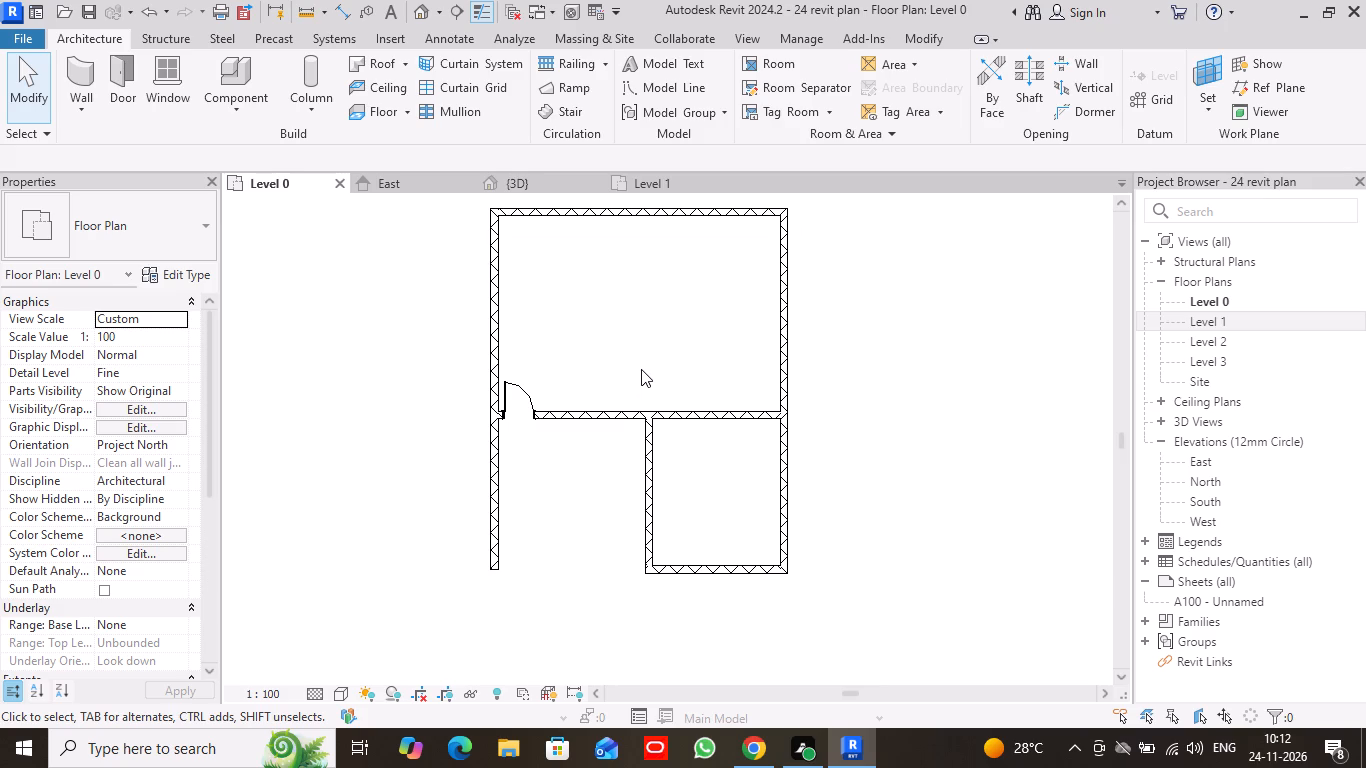
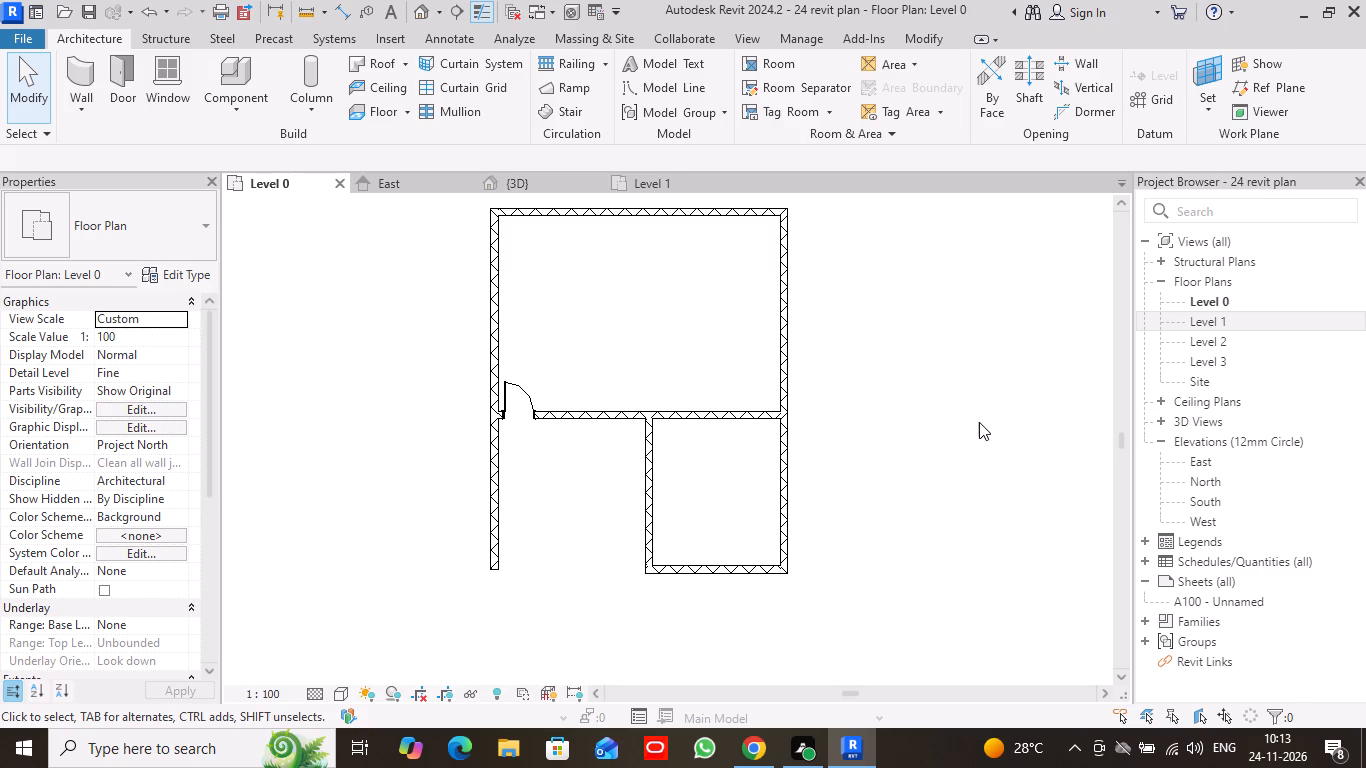
Open the Level 1 plan and set the 4.5" Basic Wall as the type for new walls.
left_click(664, 188)
scroll(651, 527, "up", 1)
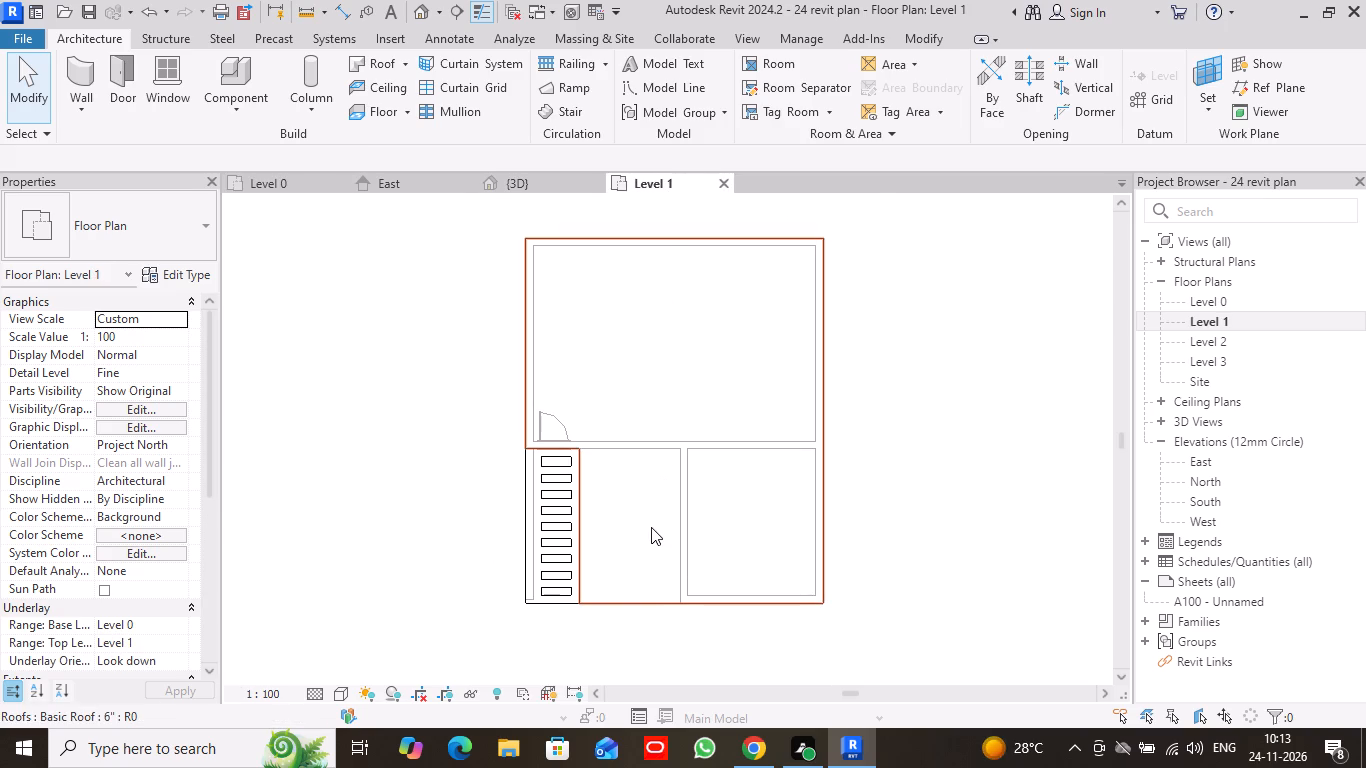
scroll(651, 527, "up", 2)
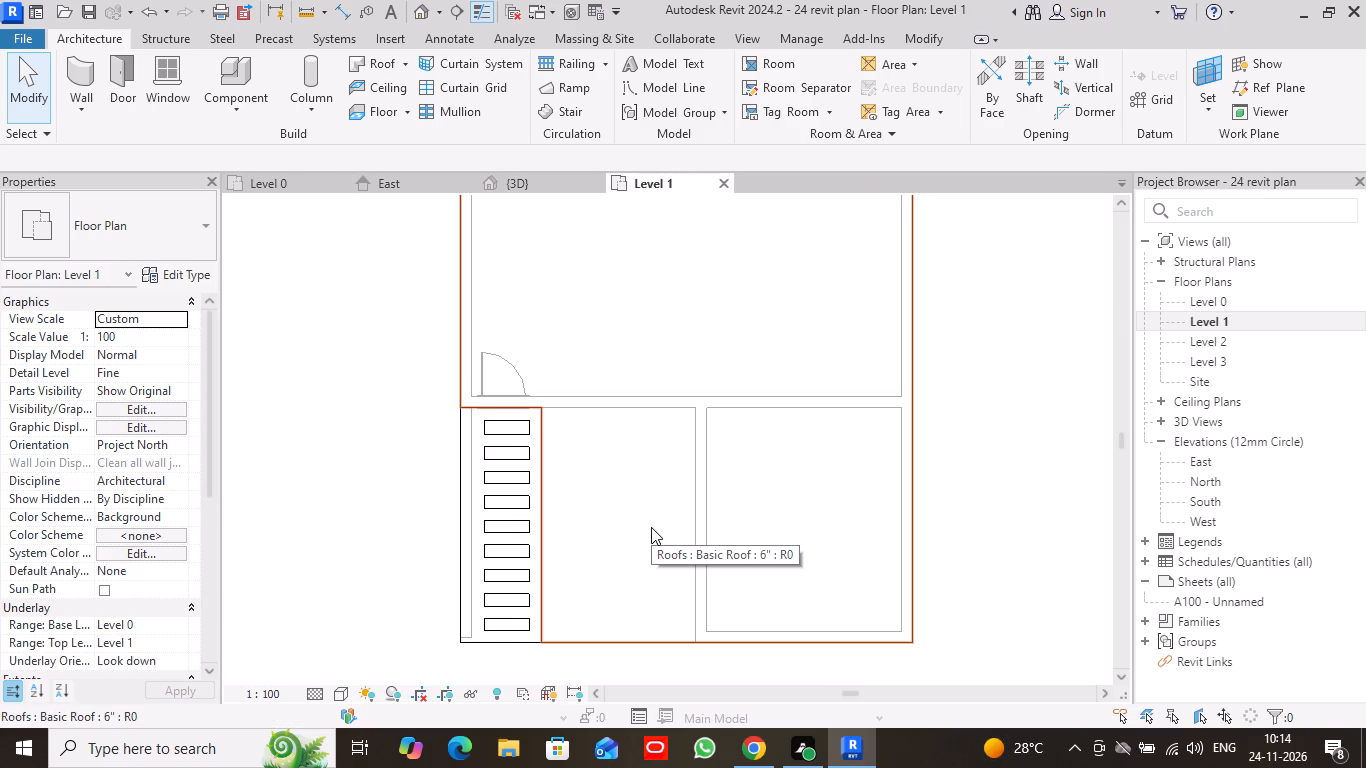
left_click(93, 75)
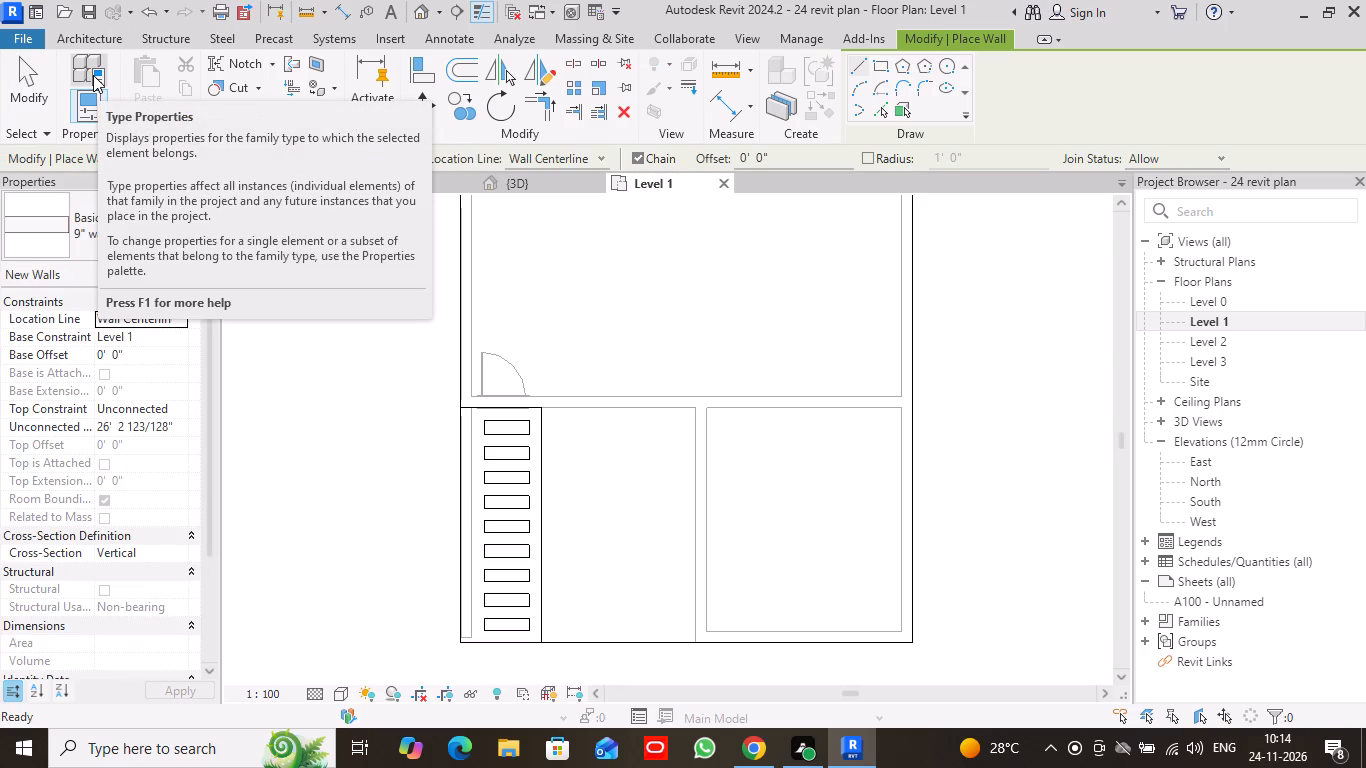
left_click(195, 225)
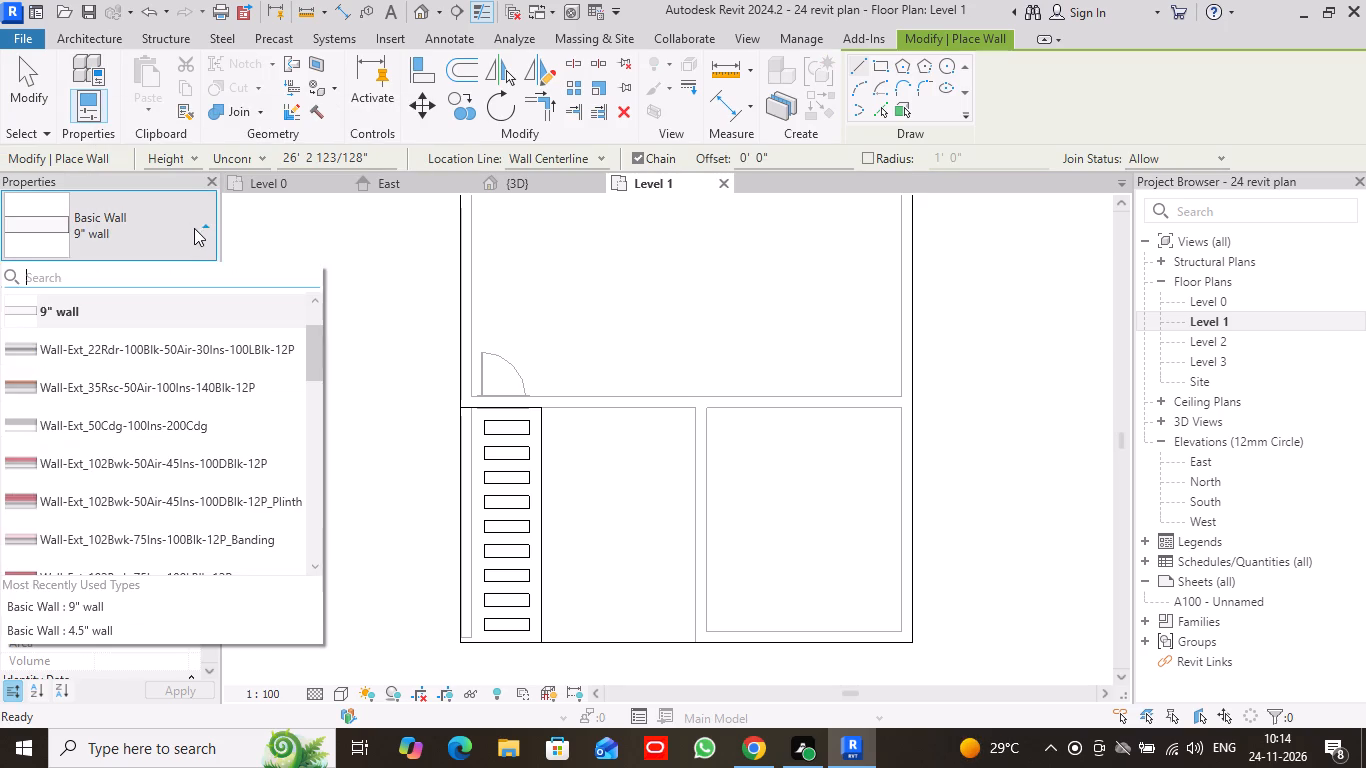
scroll(147, 309, "up", 2)
left_click(138, 339)
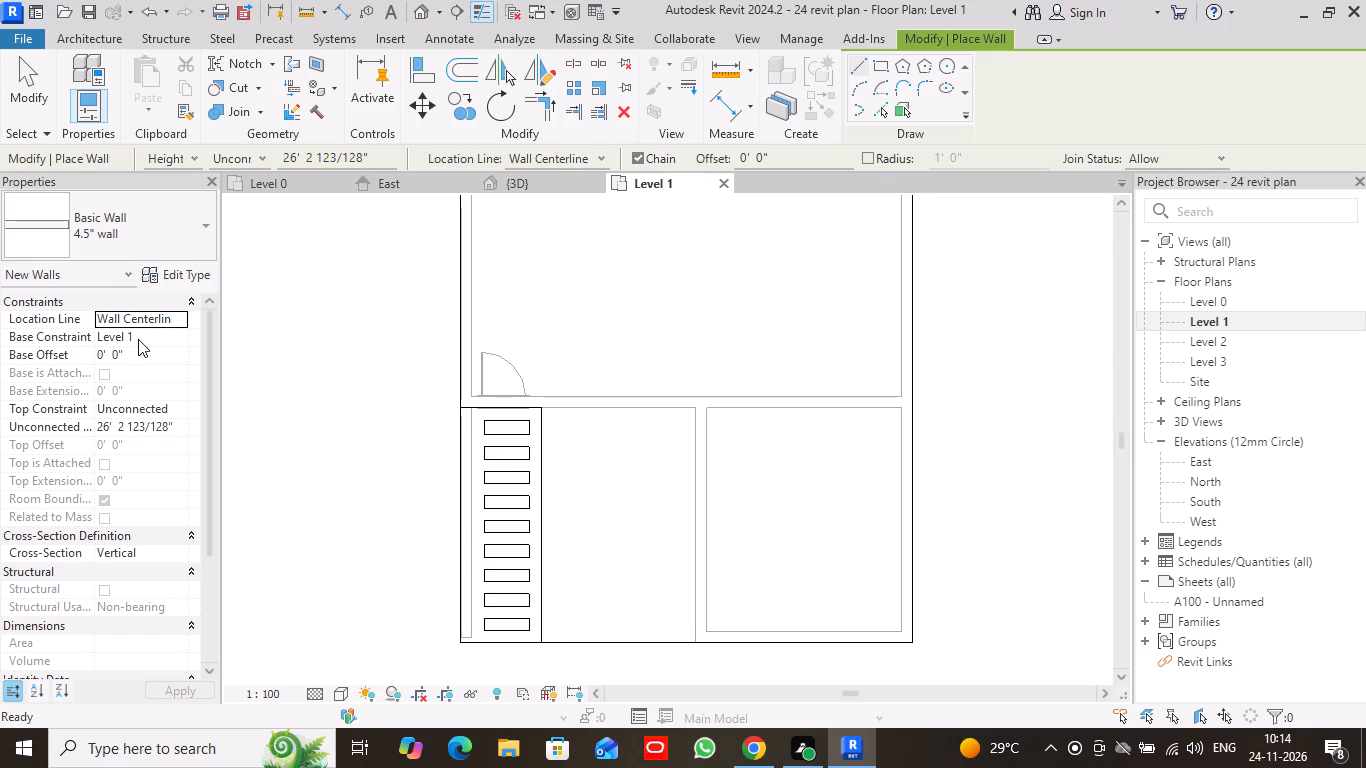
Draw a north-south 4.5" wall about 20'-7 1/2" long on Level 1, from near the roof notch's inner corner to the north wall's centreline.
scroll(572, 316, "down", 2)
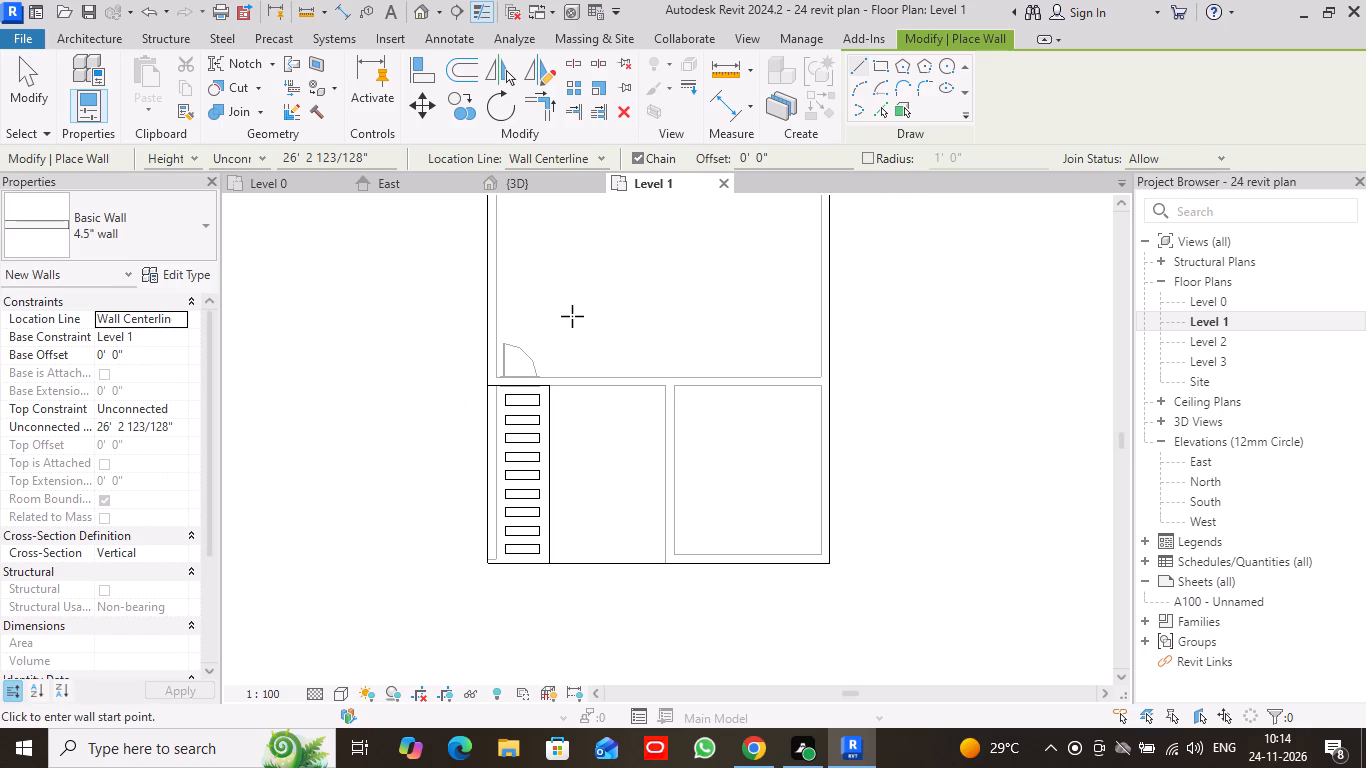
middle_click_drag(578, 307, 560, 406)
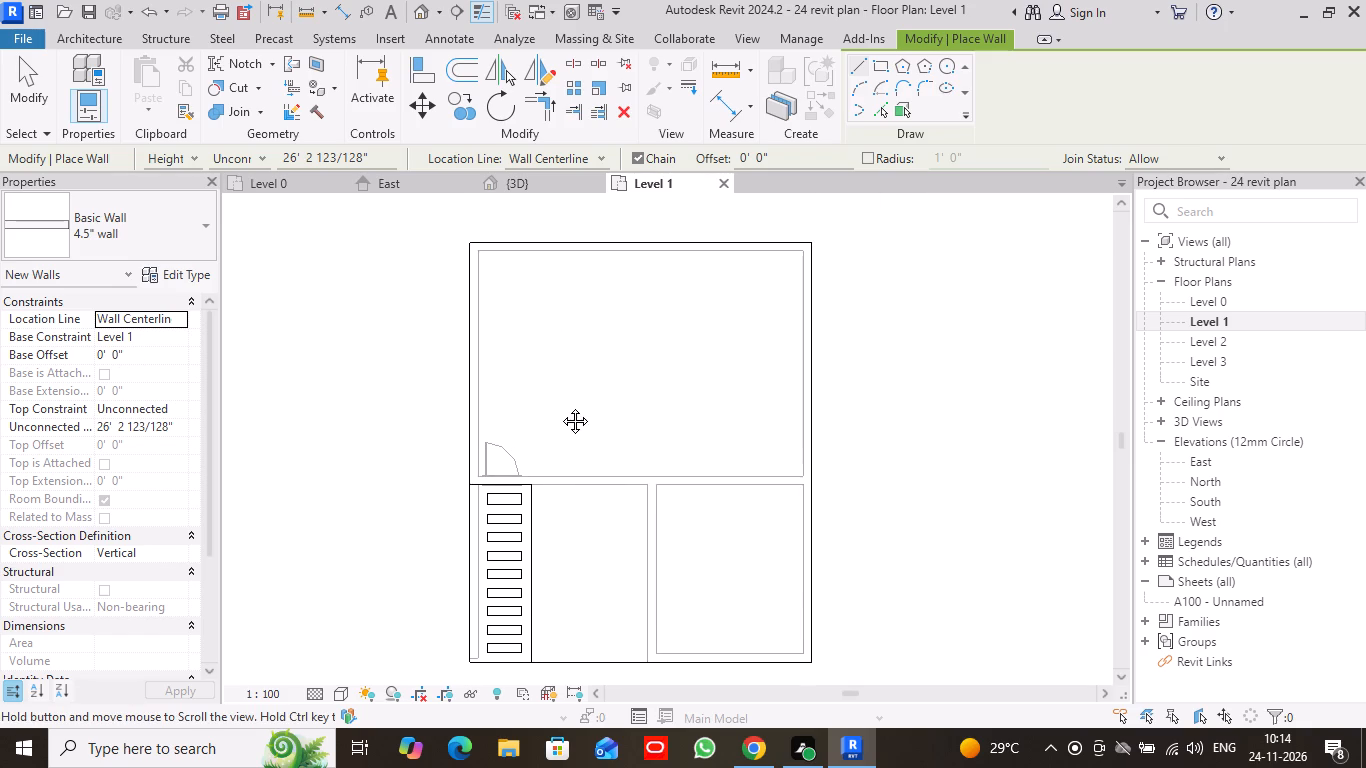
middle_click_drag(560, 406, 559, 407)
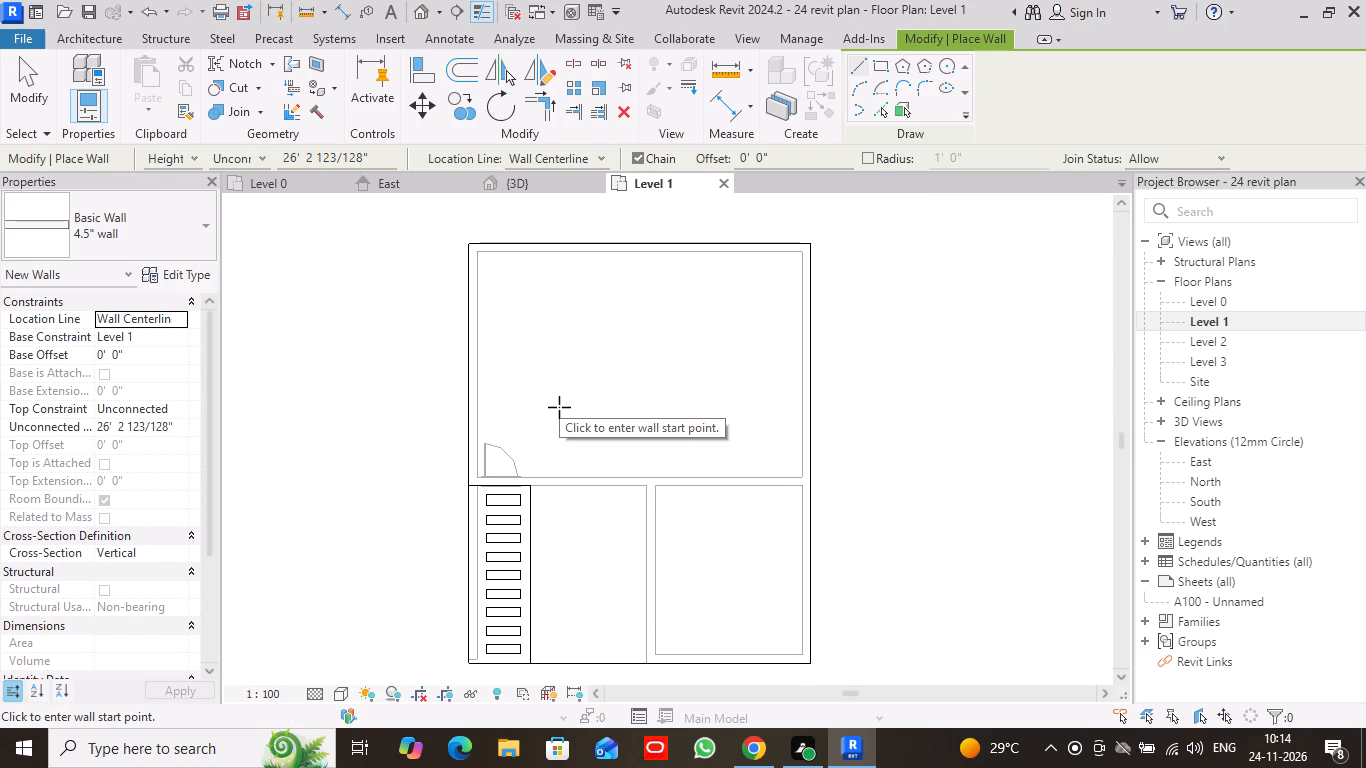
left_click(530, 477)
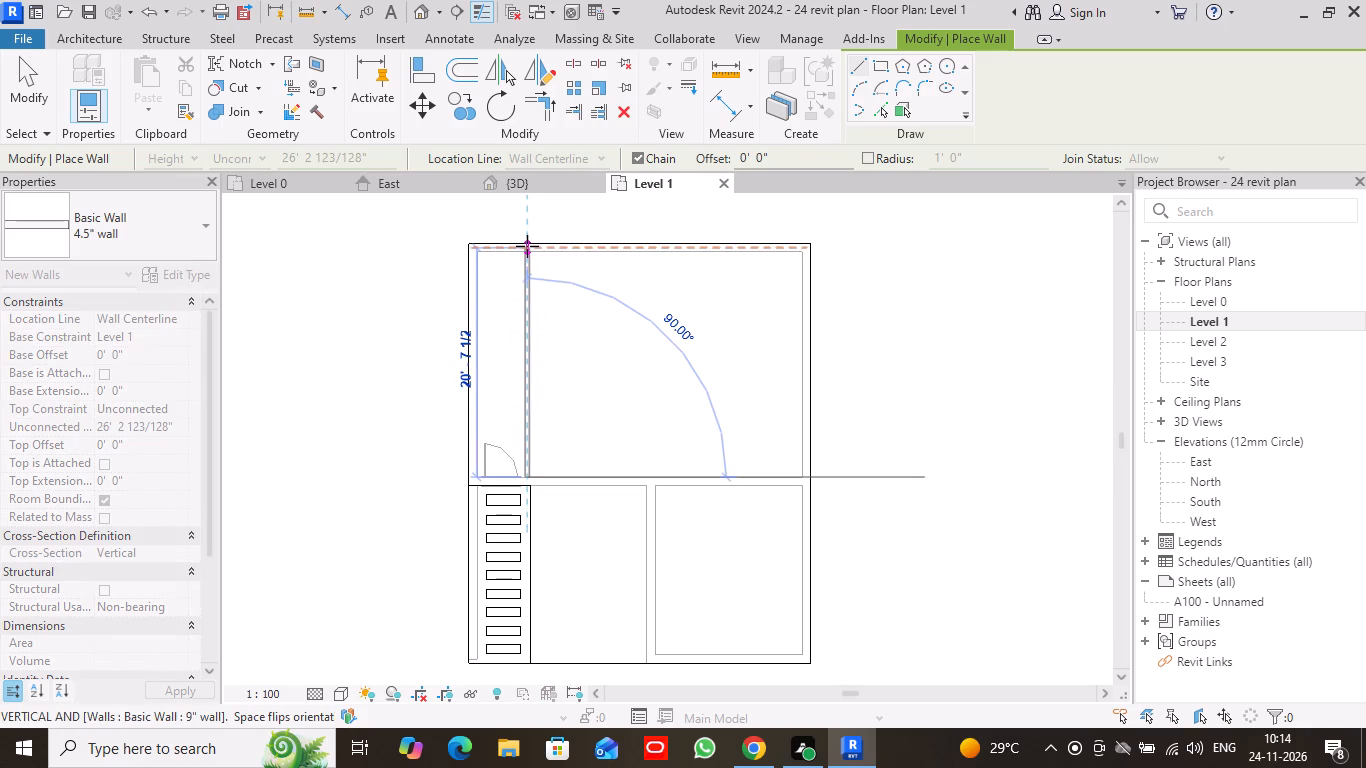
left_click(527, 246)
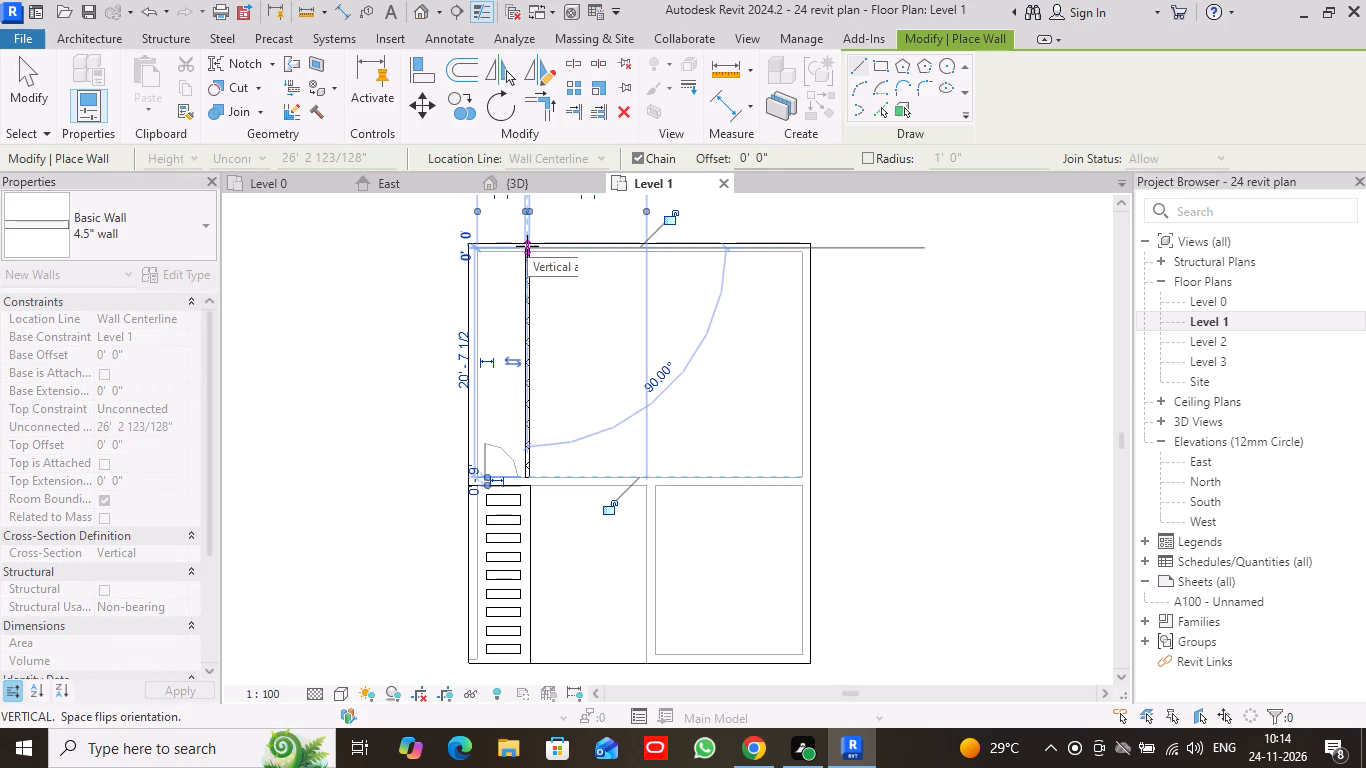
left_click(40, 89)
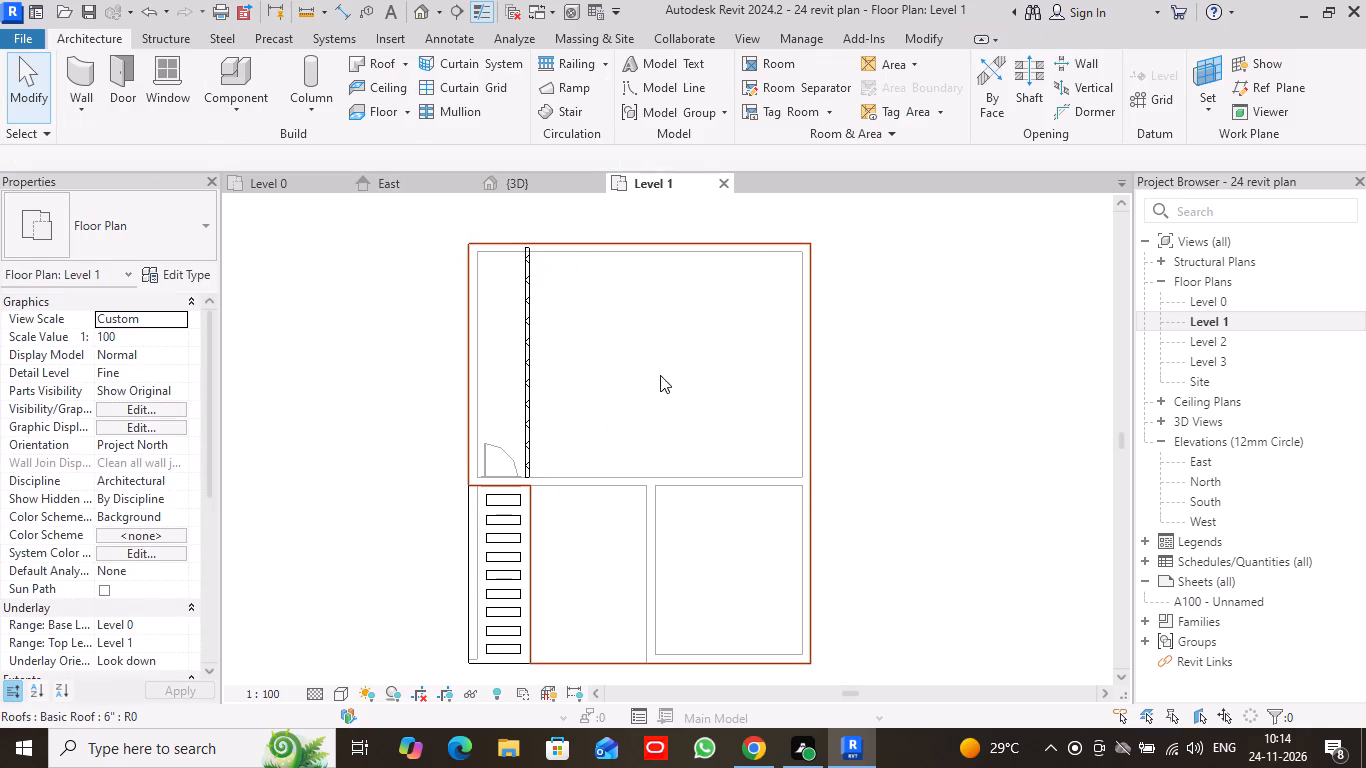
Inspect the new upper wall in plan and its height above the roof in 3D, and return to the Level 1 plan.
scroll(553, 386, "up", 3)
scroll(567, 284, "down", 1)
middle_click_drag(568, 285, 575, 316)
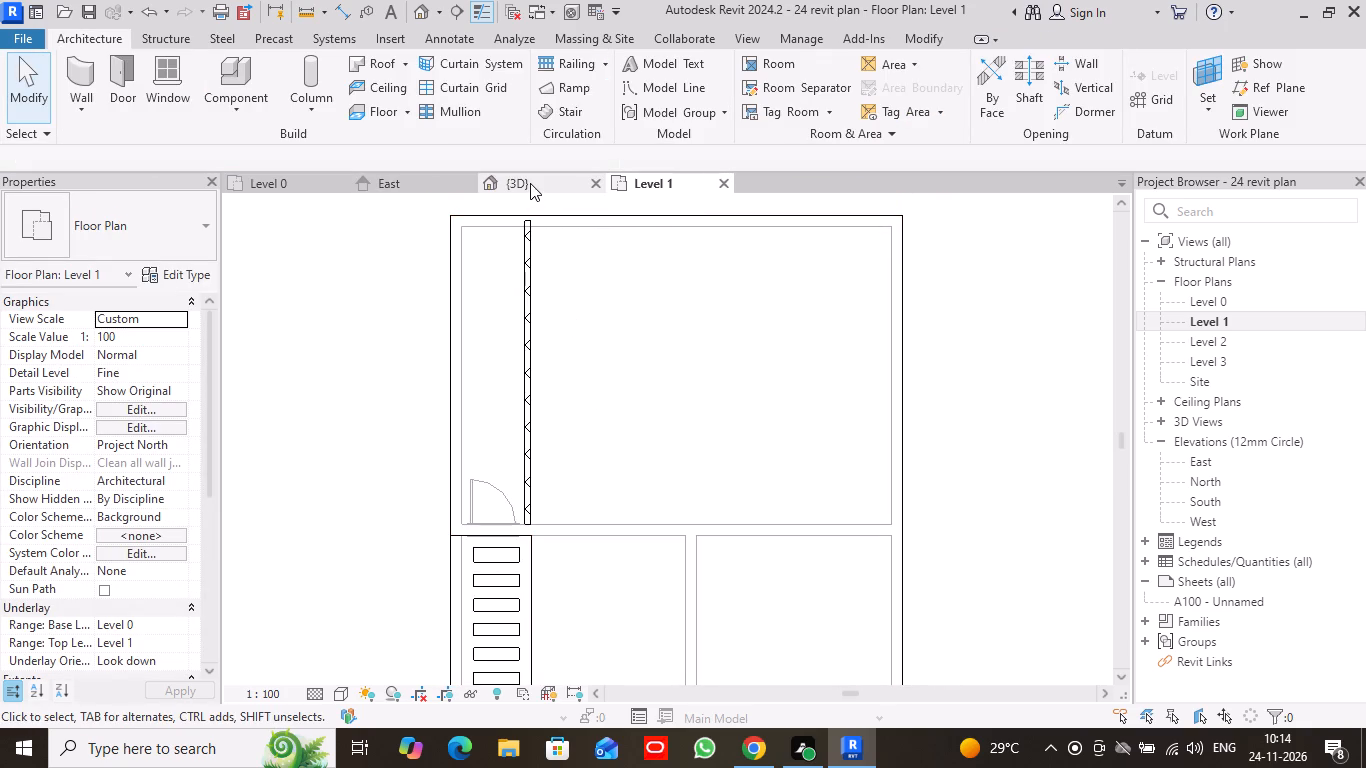
left_click(530, 183)
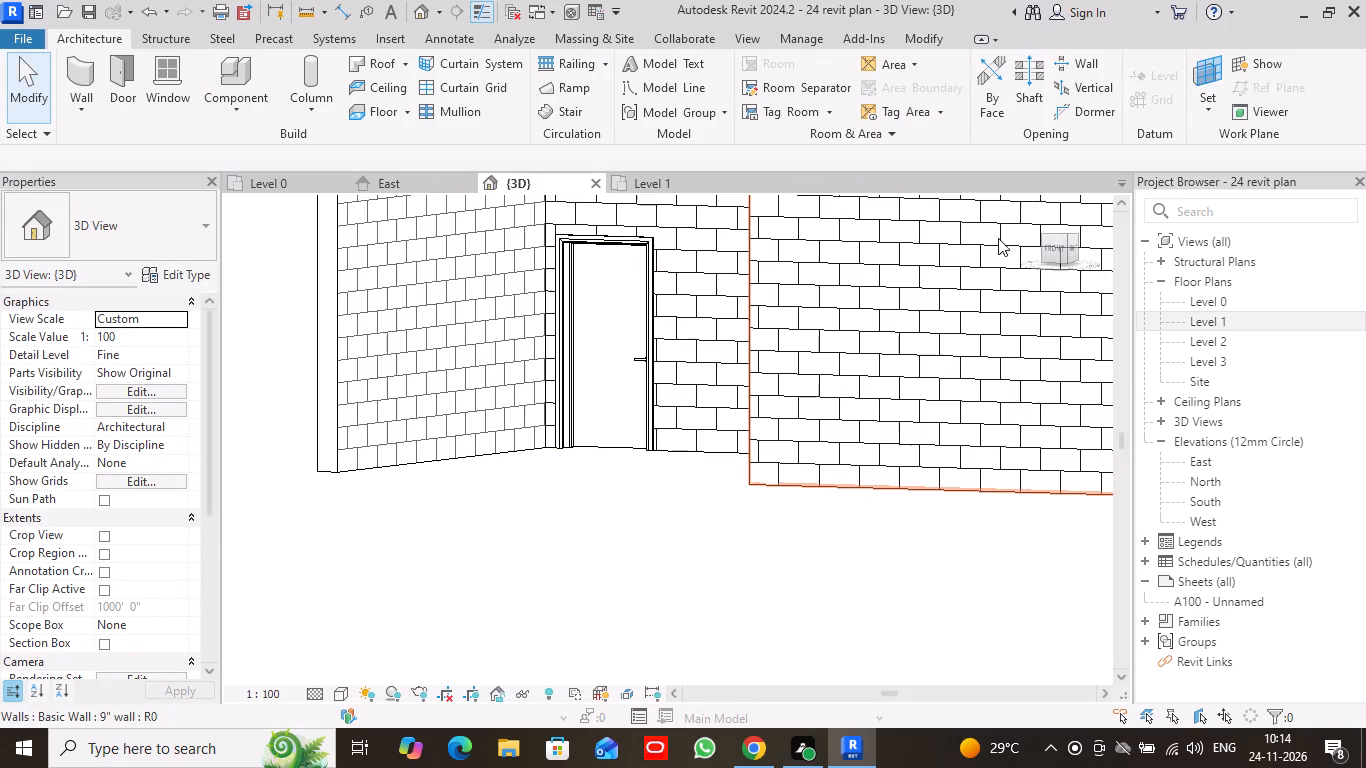
scroll(814, 414, "down", 6)
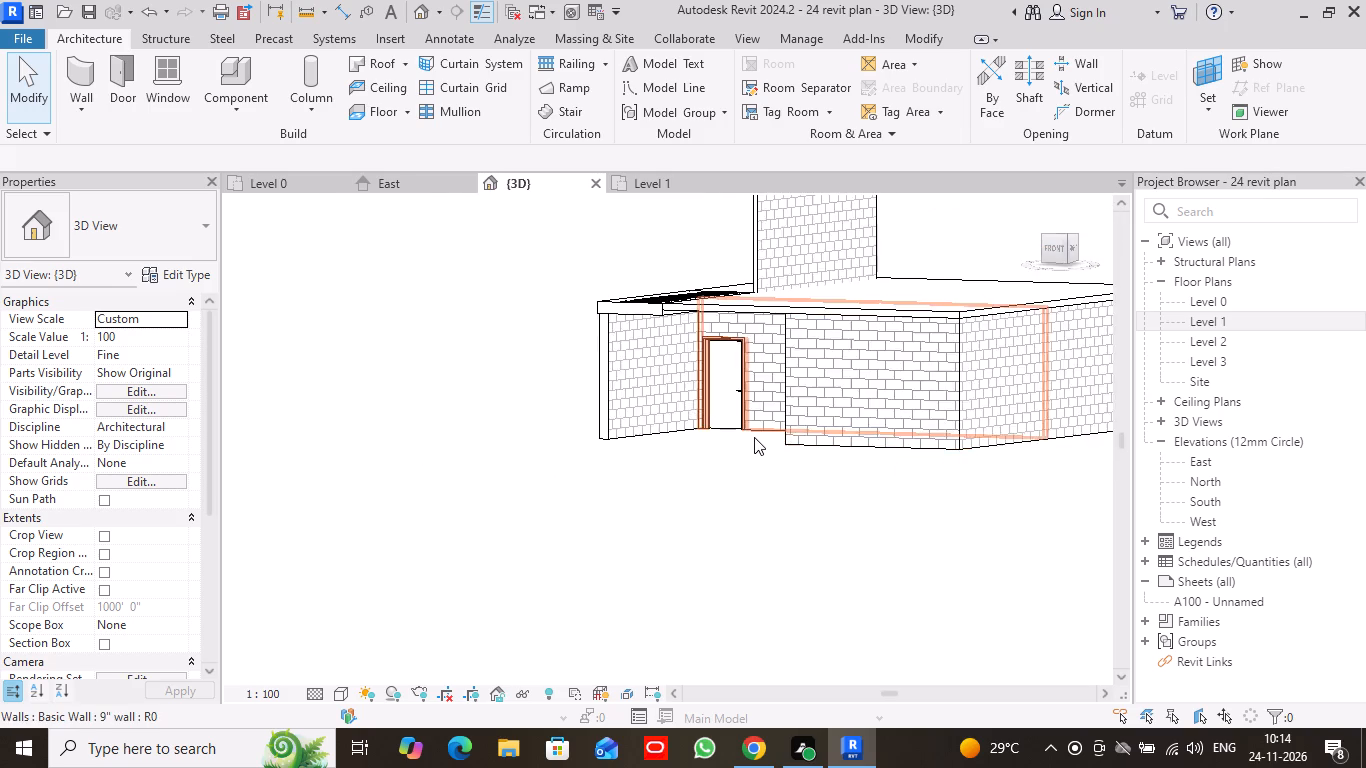
middle_click_drag(749, 443, 744, 608)
scroll(744, 608, "down", 2)
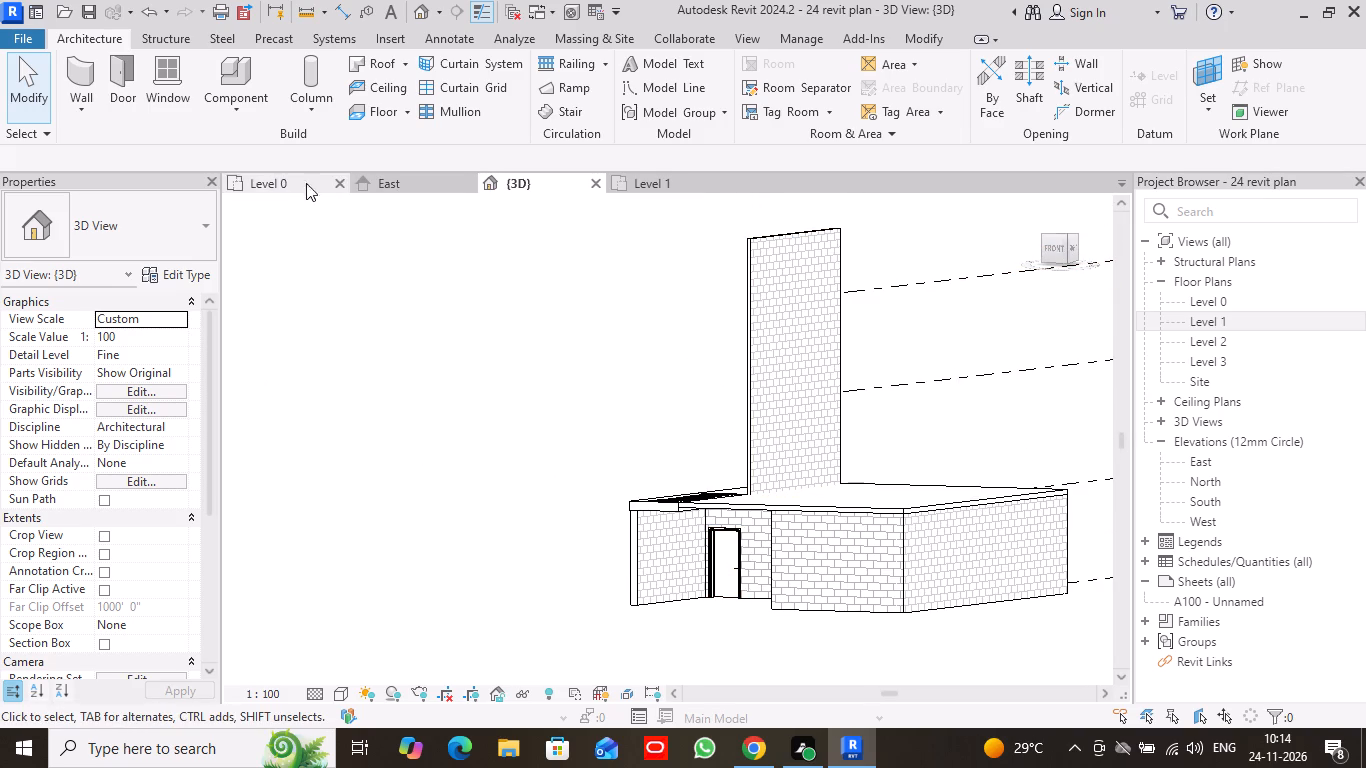
left_click(677, 183)
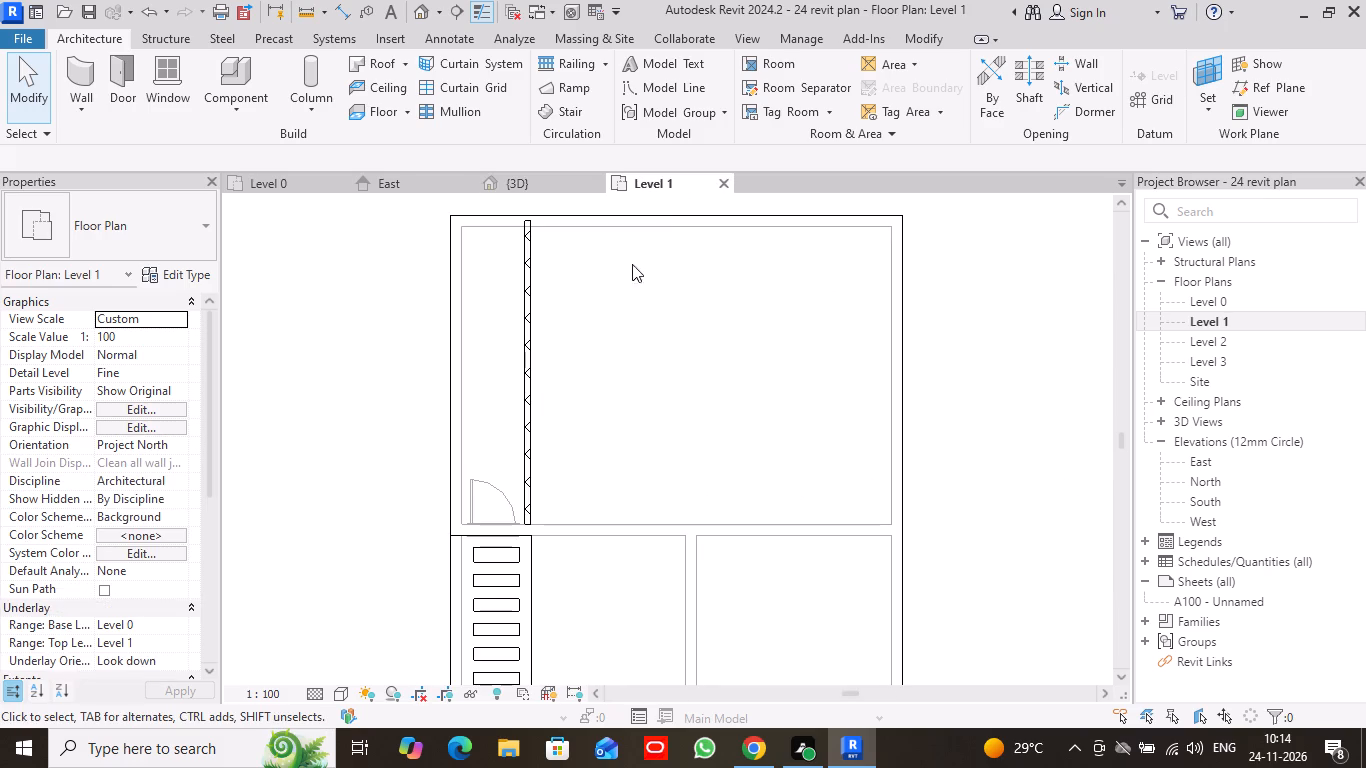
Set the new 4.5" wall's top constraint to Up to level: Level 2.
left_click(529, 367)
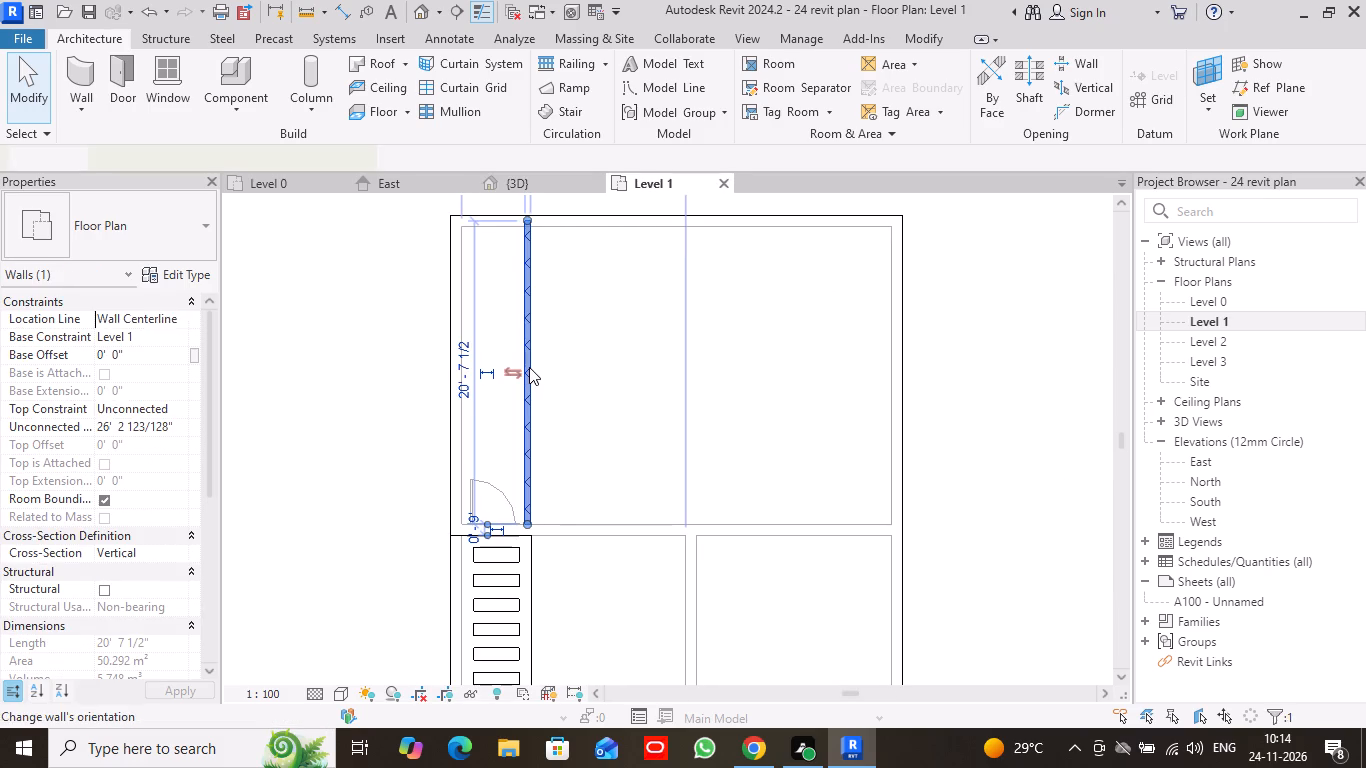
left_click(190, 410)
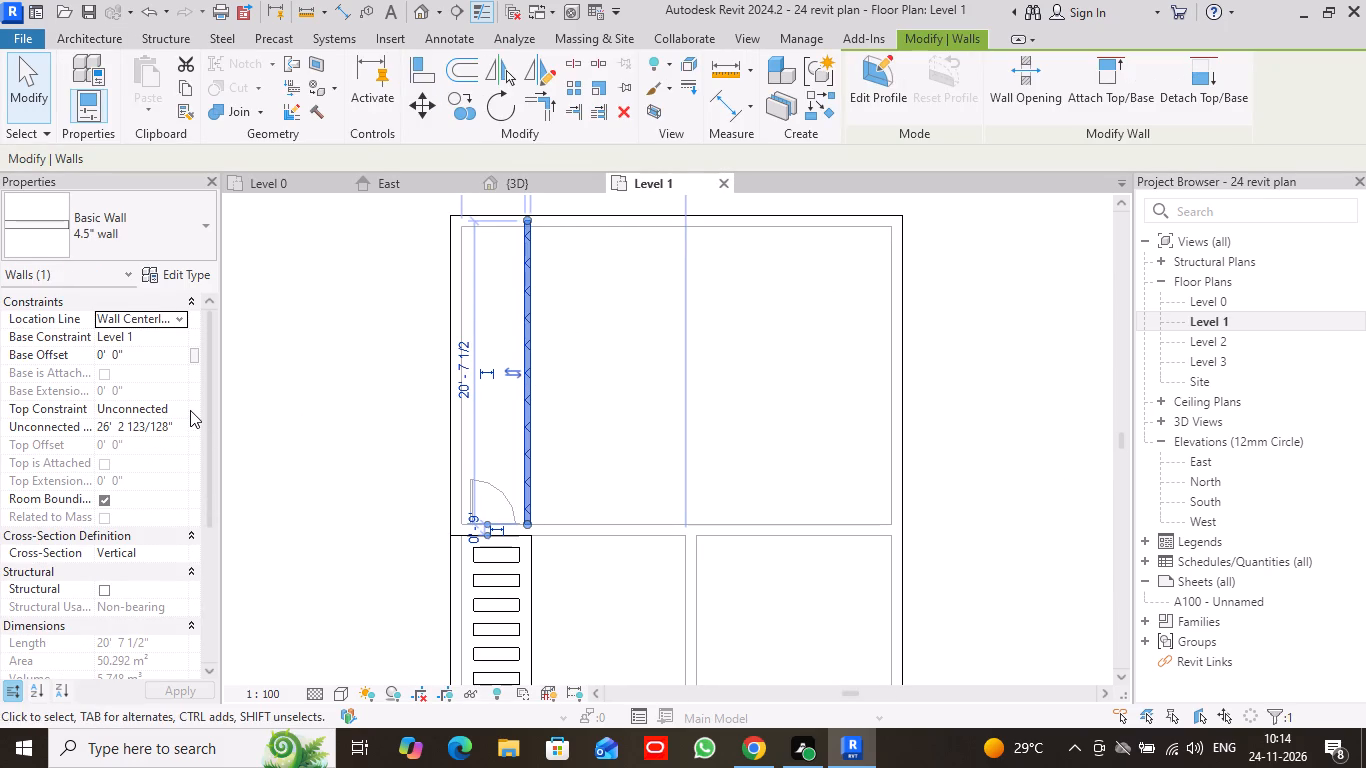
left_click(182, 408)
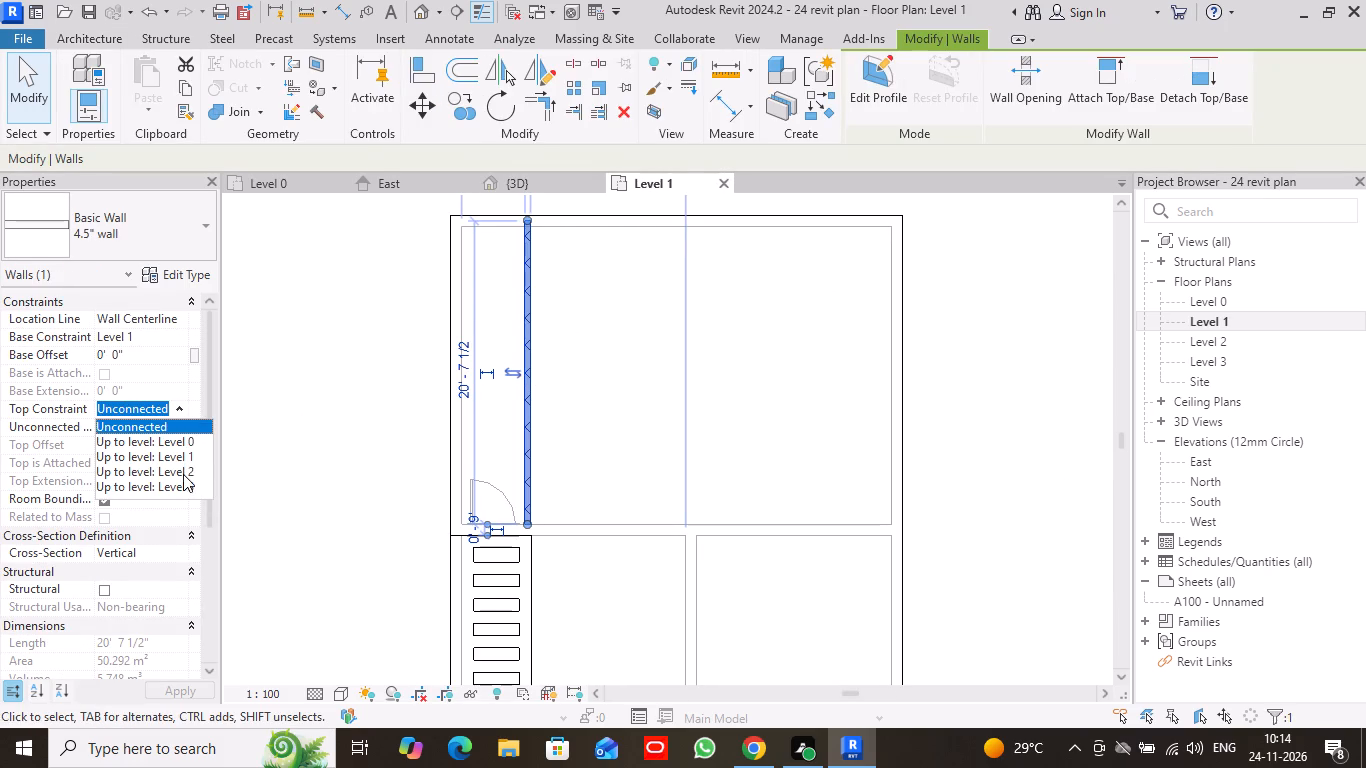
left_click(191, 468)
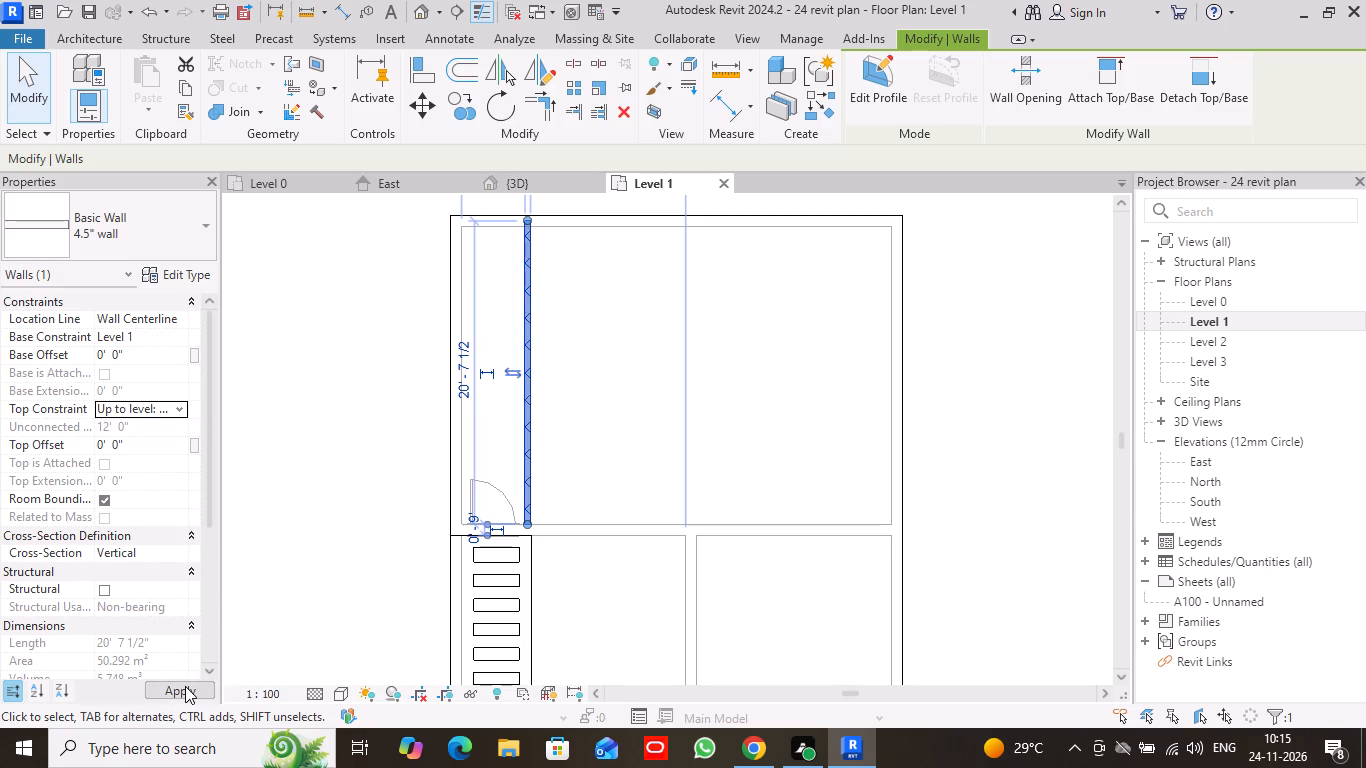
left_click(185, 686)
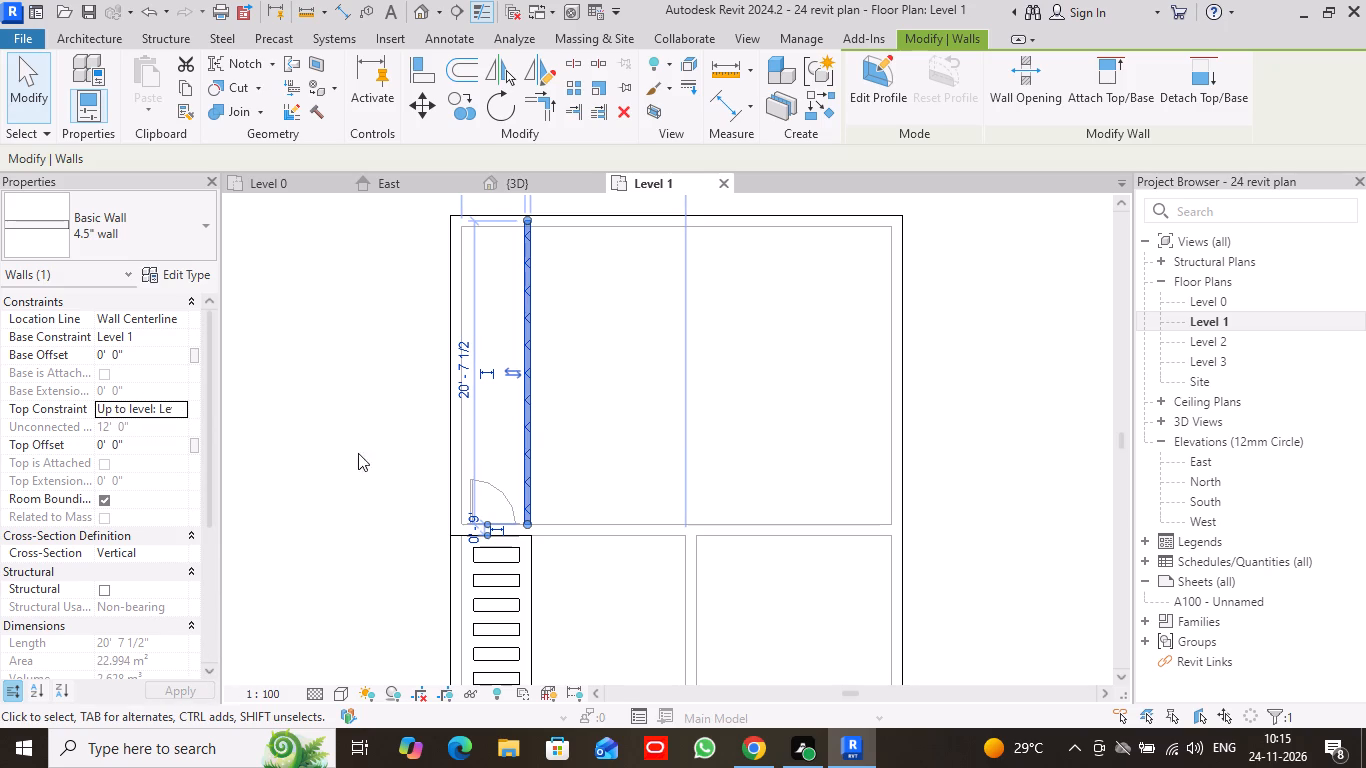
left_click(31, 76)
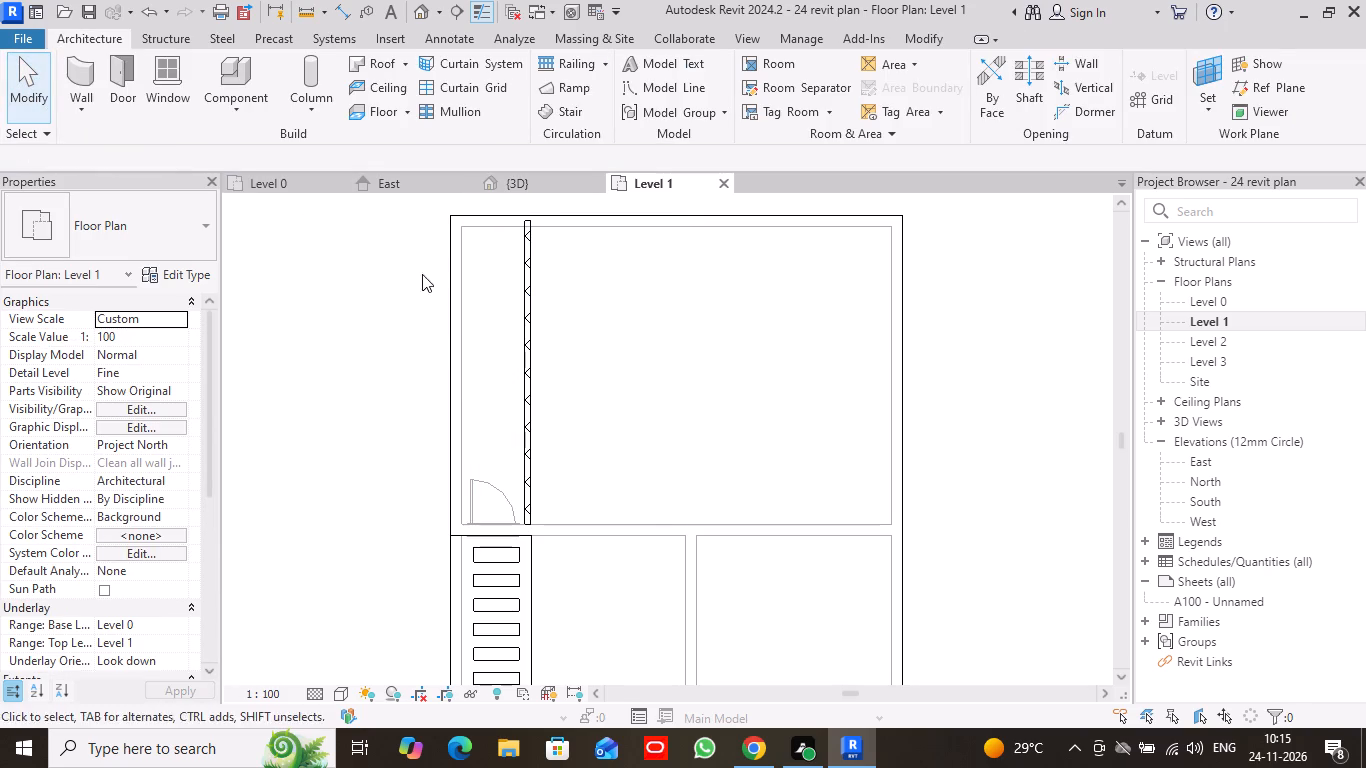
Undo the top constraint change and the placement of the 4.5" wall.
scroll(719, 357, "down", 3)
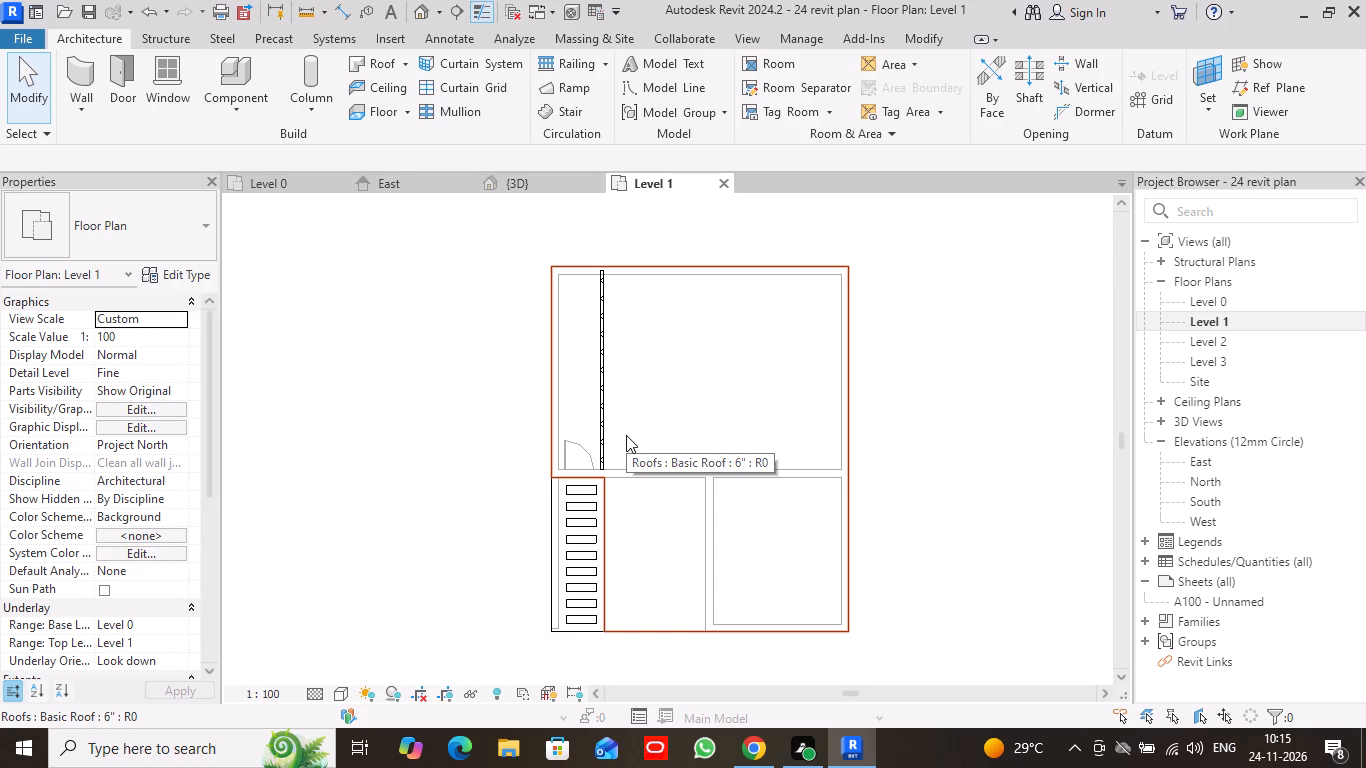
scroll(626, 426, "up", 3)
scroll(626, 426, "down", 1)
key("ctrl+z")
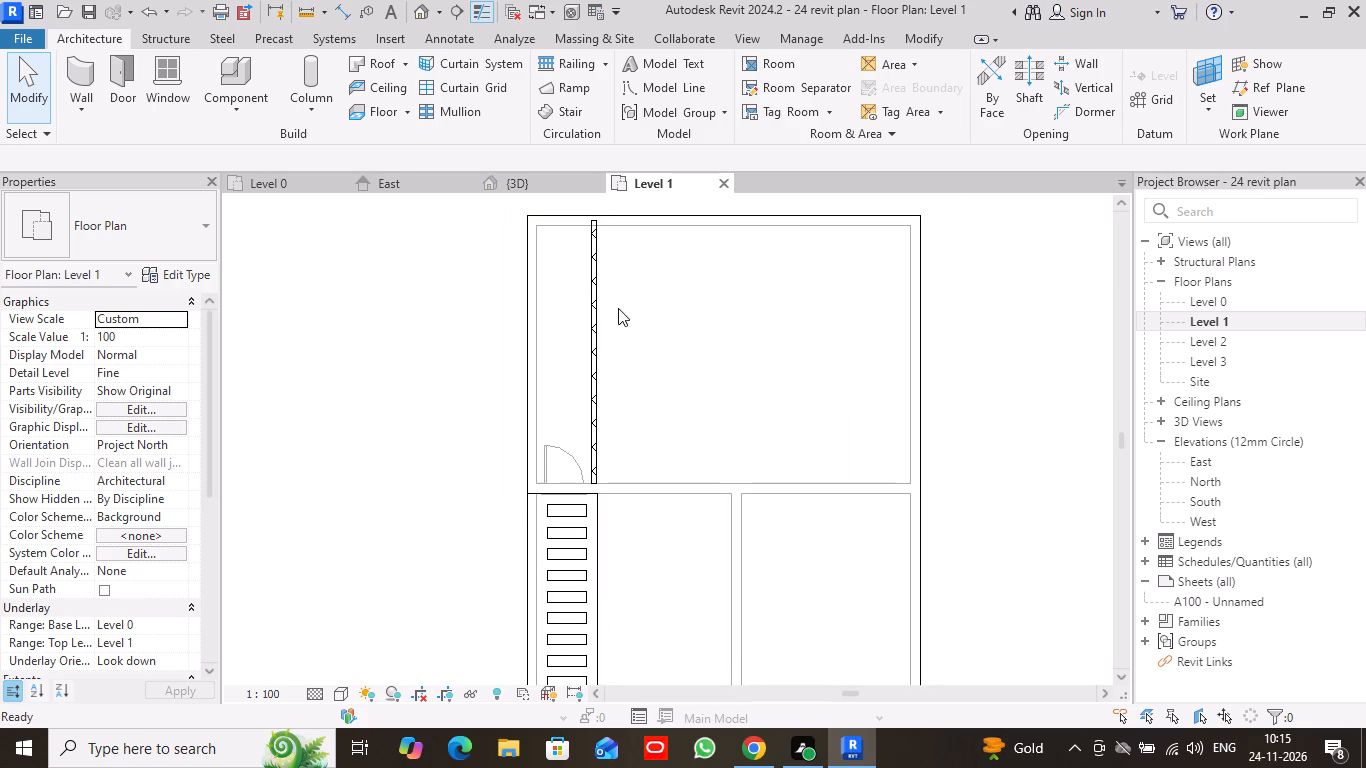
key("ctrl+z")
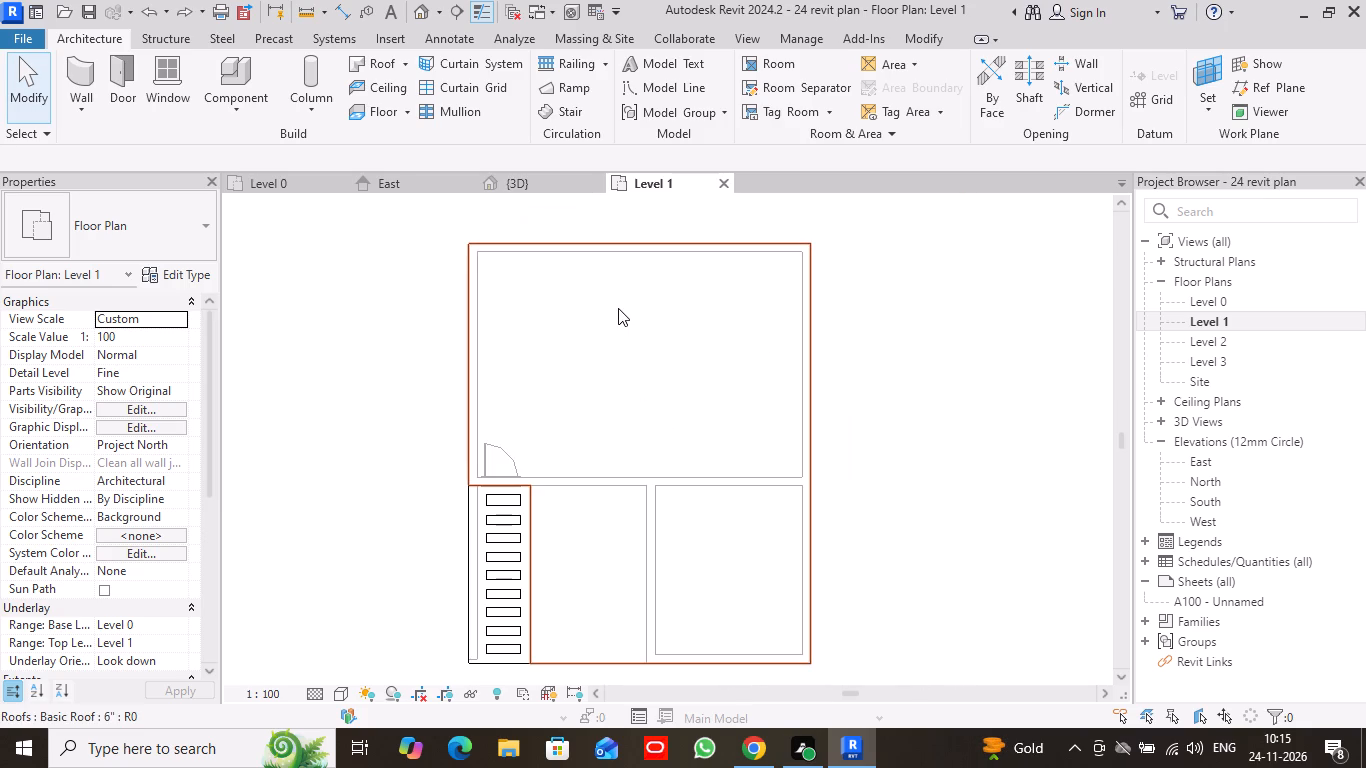
Draw a 20'-3" long 4.5" wall on Level 1, 4'-6" from the west wall, between the middle cross wall's and north wall's inner faces.
left_click(81, 86)
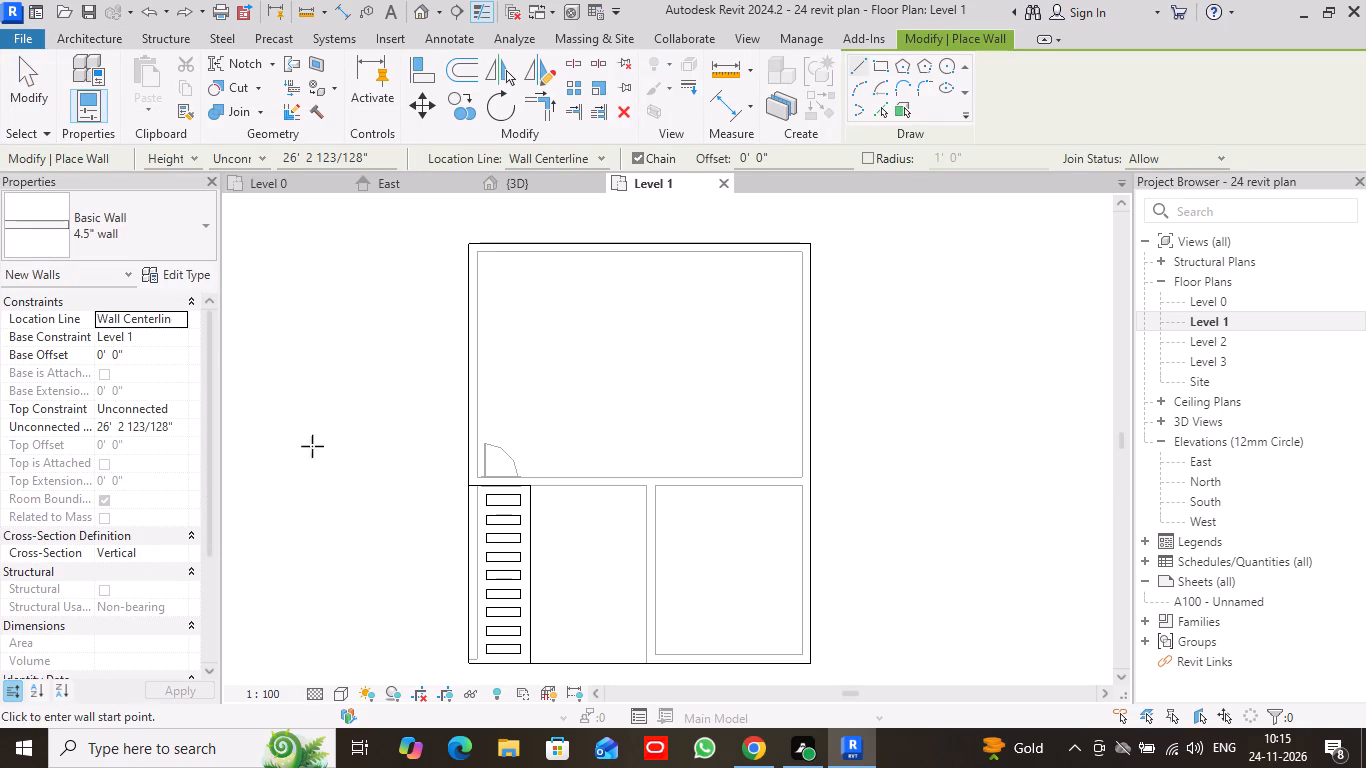
scroll(530, 482, "up", 5)
scroll(512, 381, "down", 1)
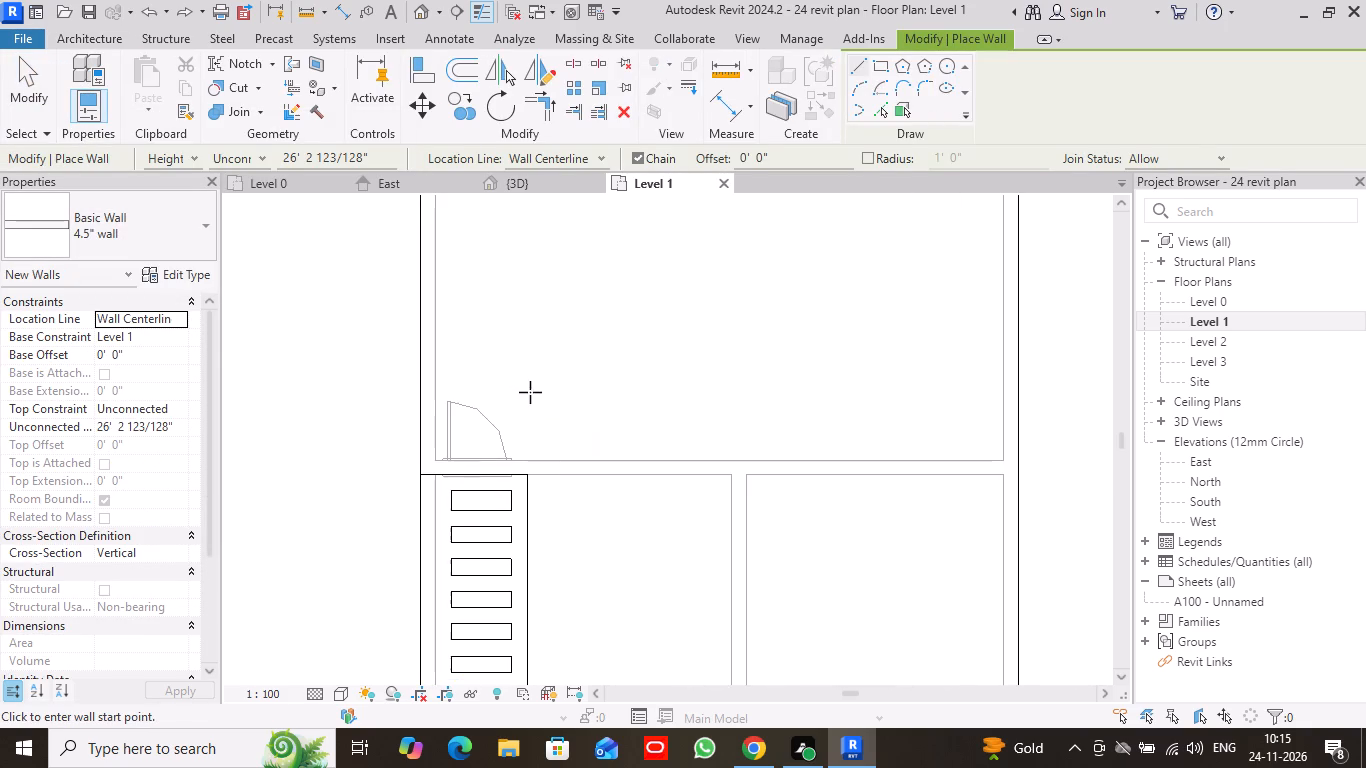
left_click(528, 459)
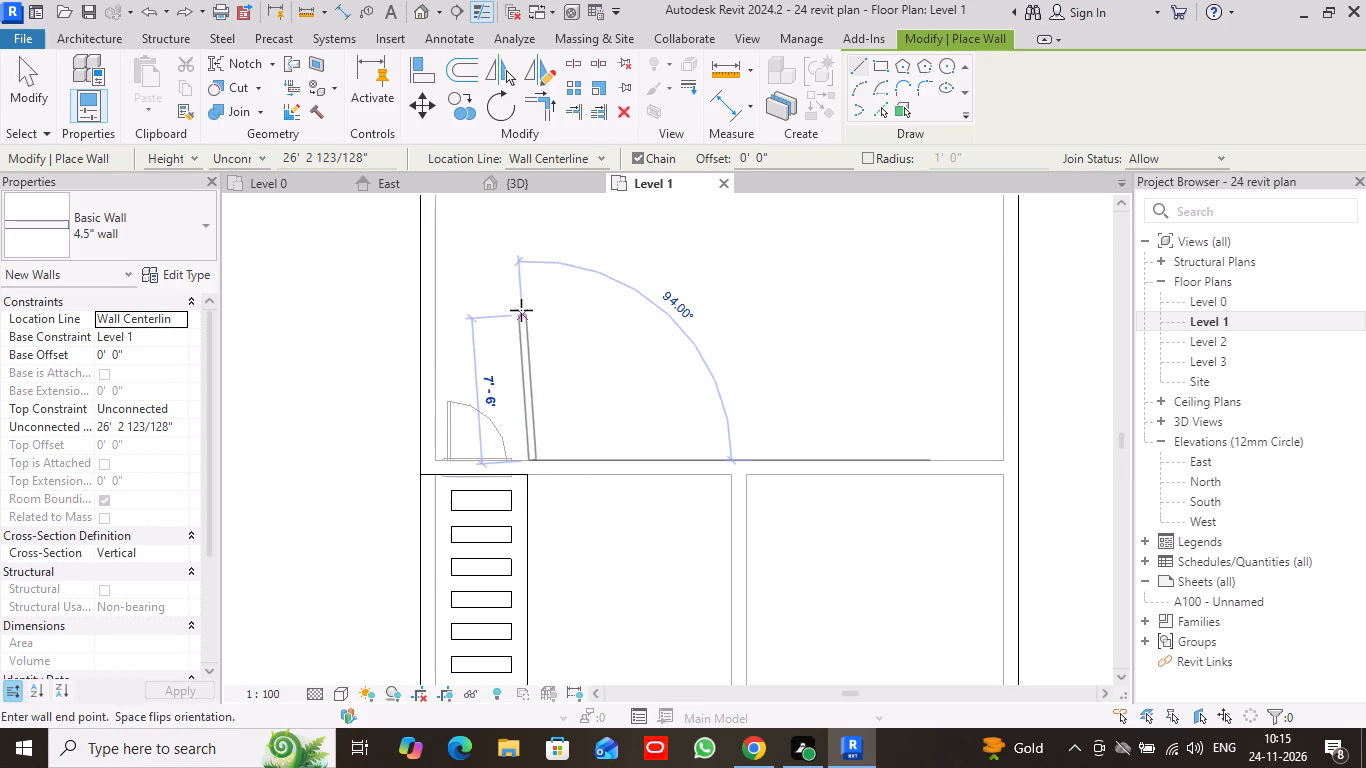
key("ctrl+z")
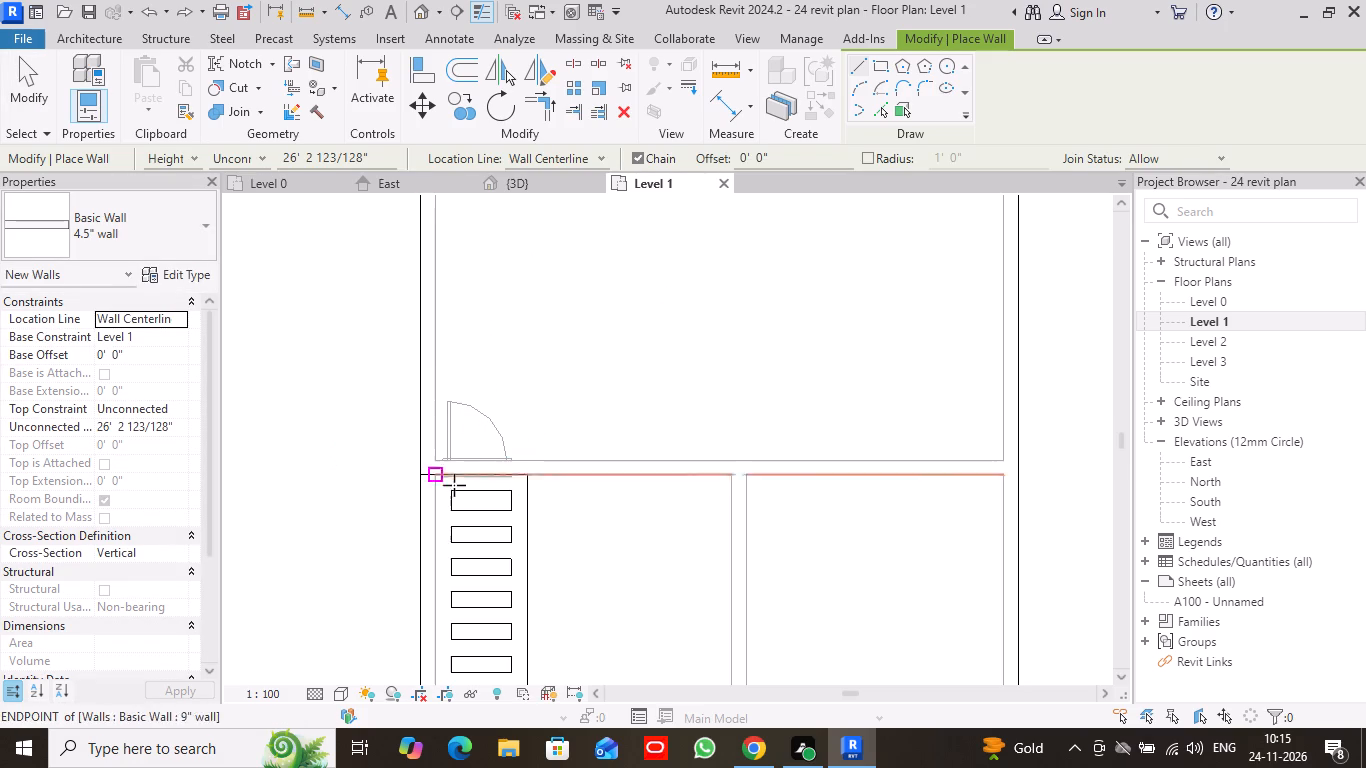
left_click(527, 462)
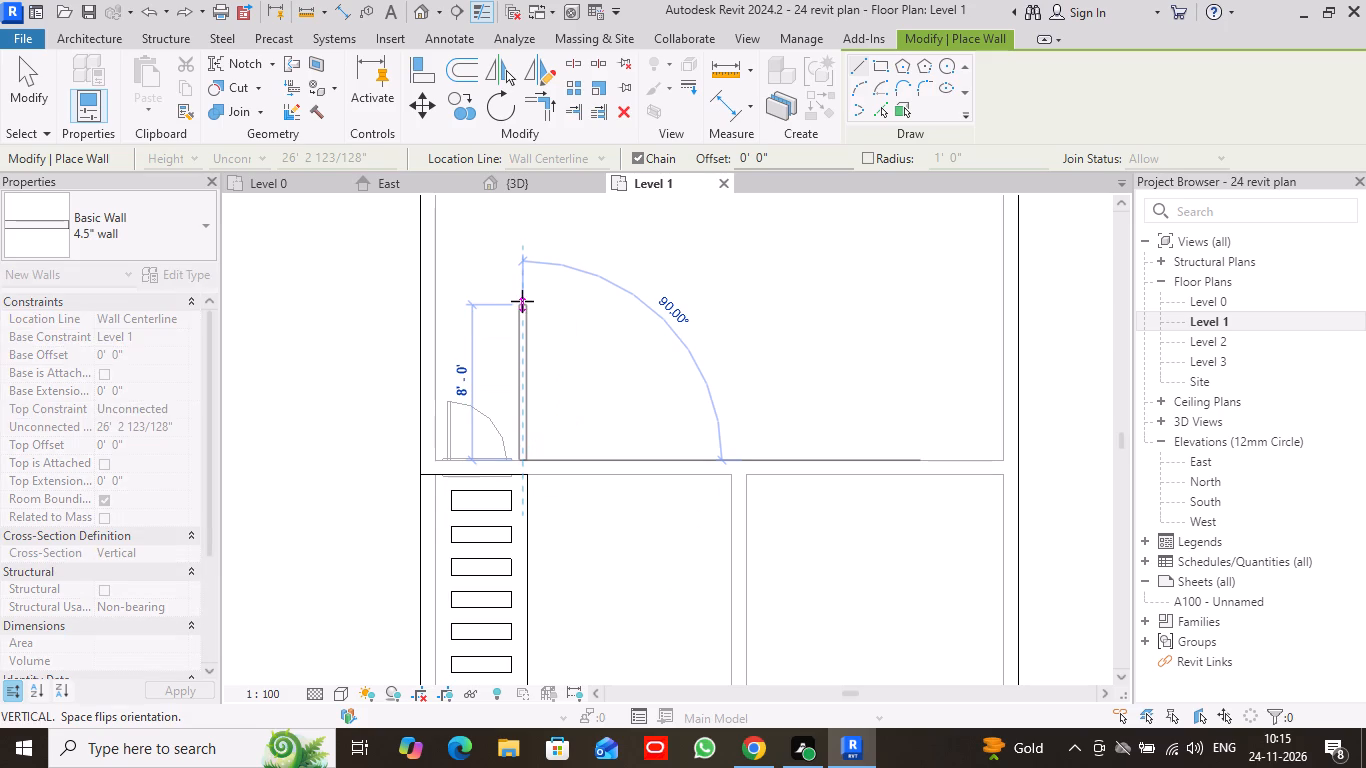
middle_click_drag(522, 301, 522, 573)
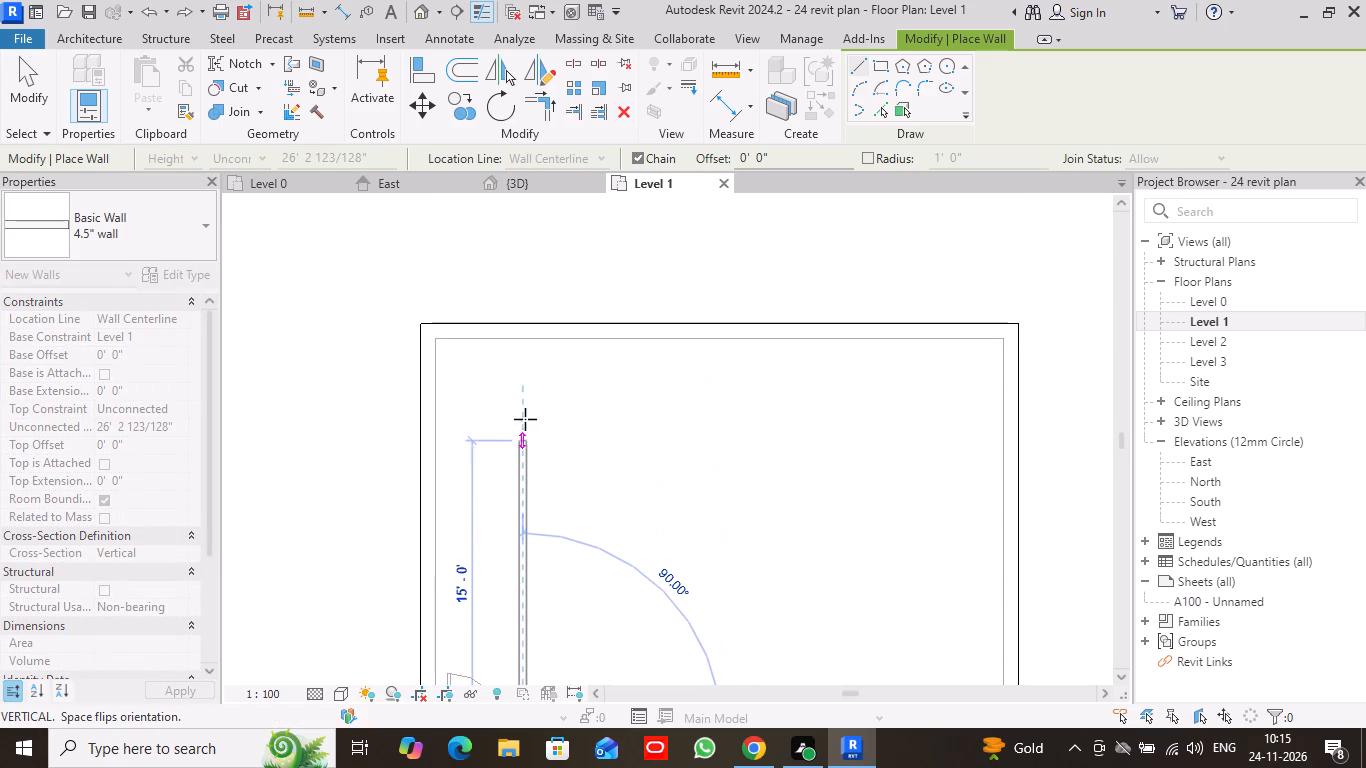
left_click(523, 337)
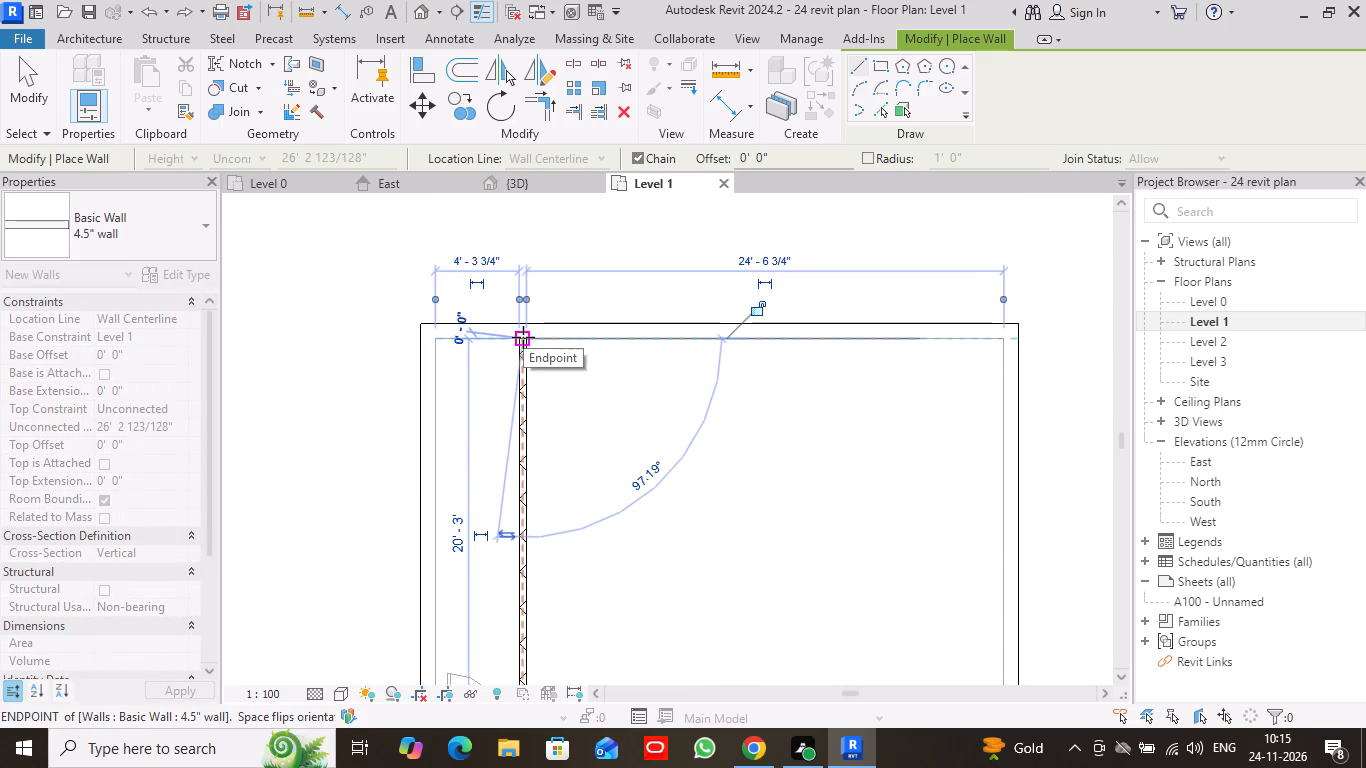
key("Escape")
scroll(587, 380, "down", 1)
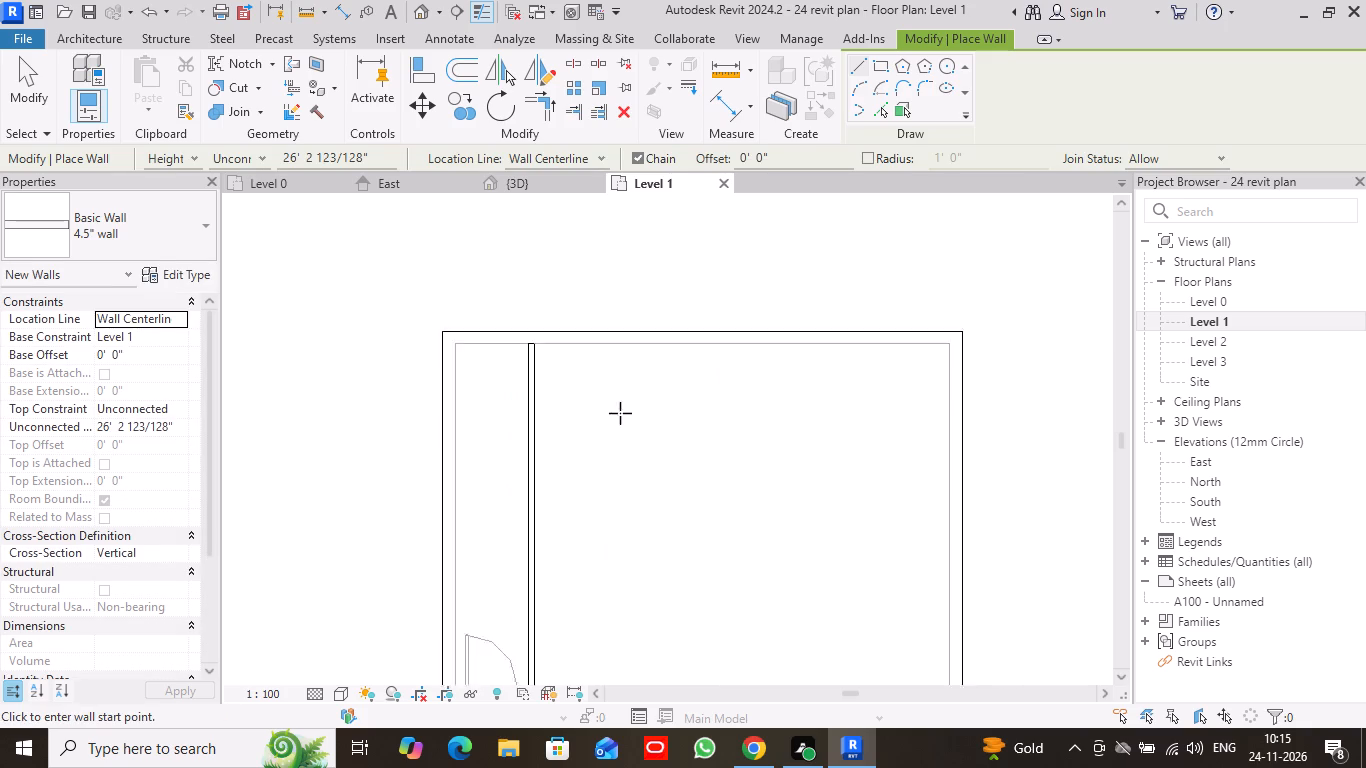
scroll(620, 413, "down", 3)
left_click(22, 82)
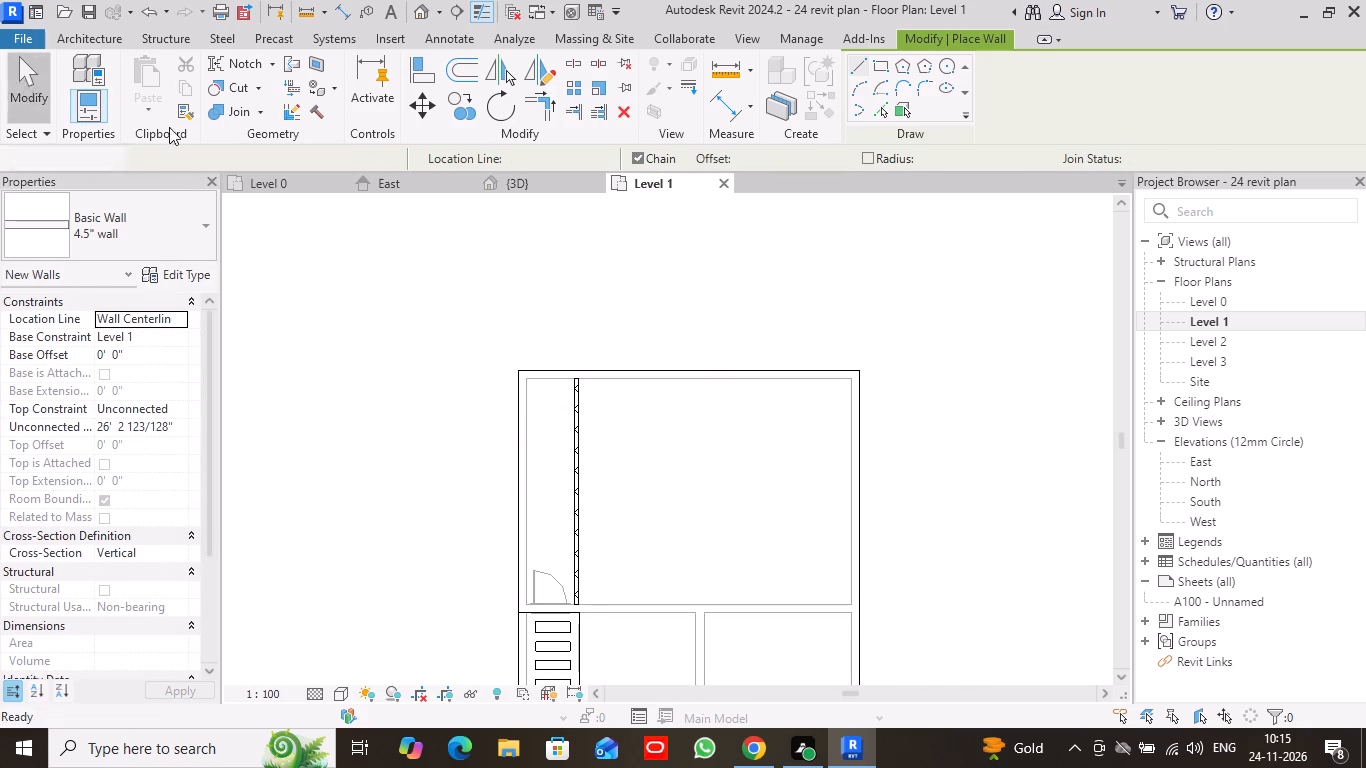
scroll(599, 425, "down", 2)
middle_click_drag(726, 490, 658, 380)
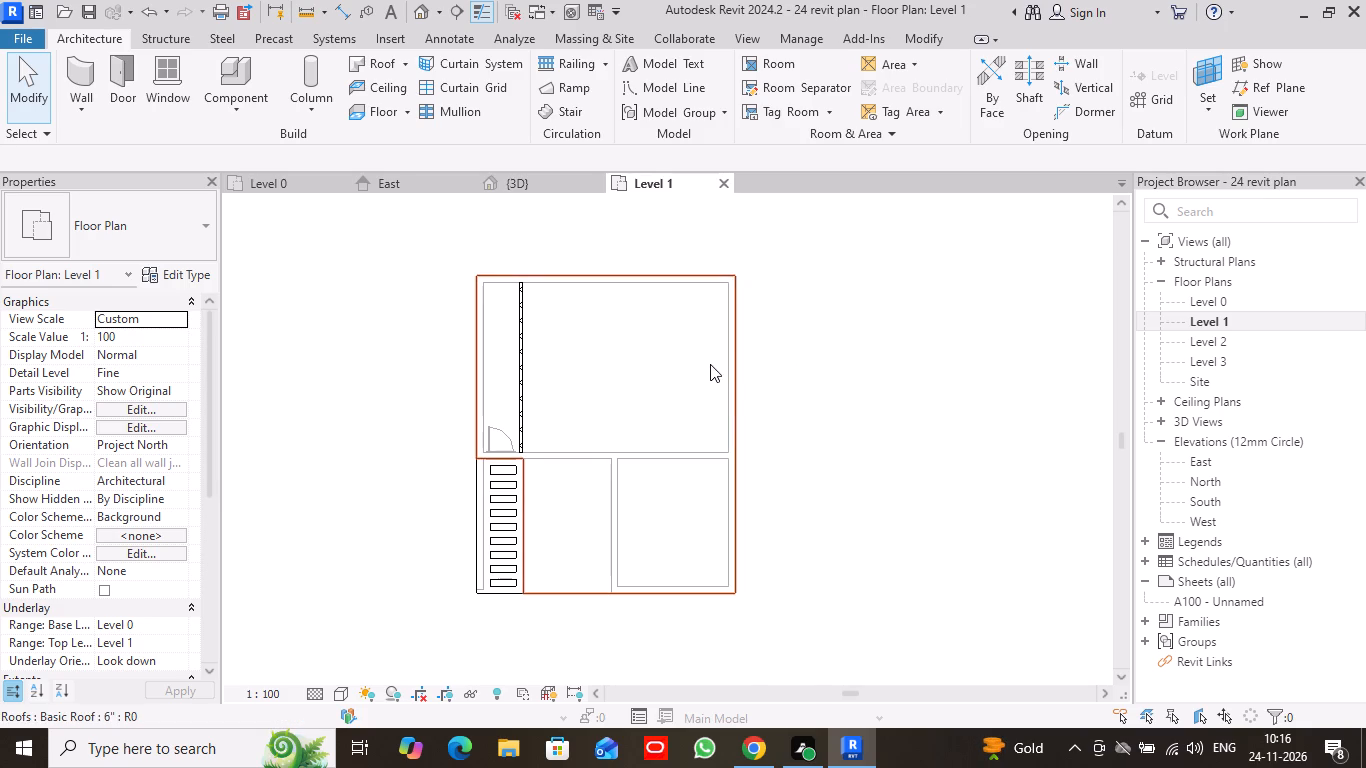
Draw an 11'-1 1/2" long 4.5" wall on Level 1 along the middle cross wall's centreline, from the first wall to the lower partition's centreline.
scroll(710, 364, "down", 1)
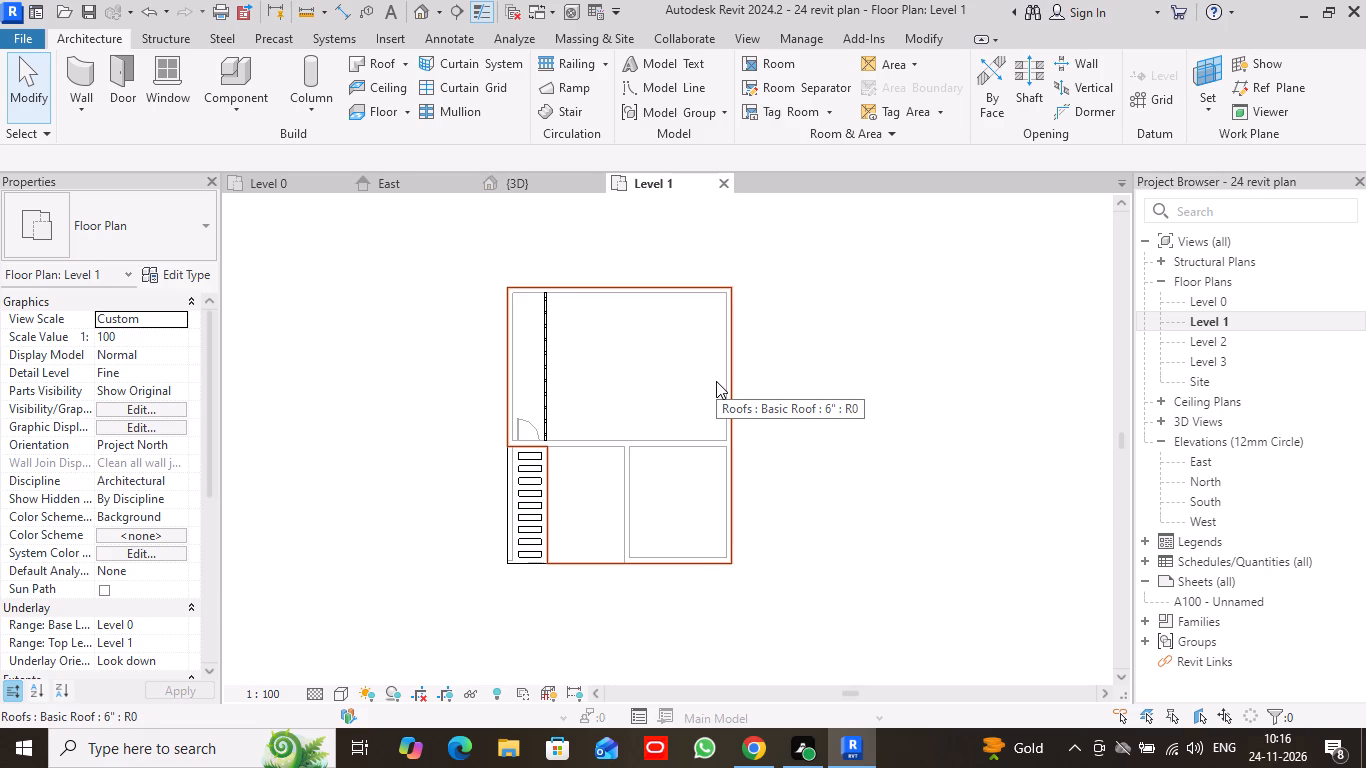
left_click(544, 372)
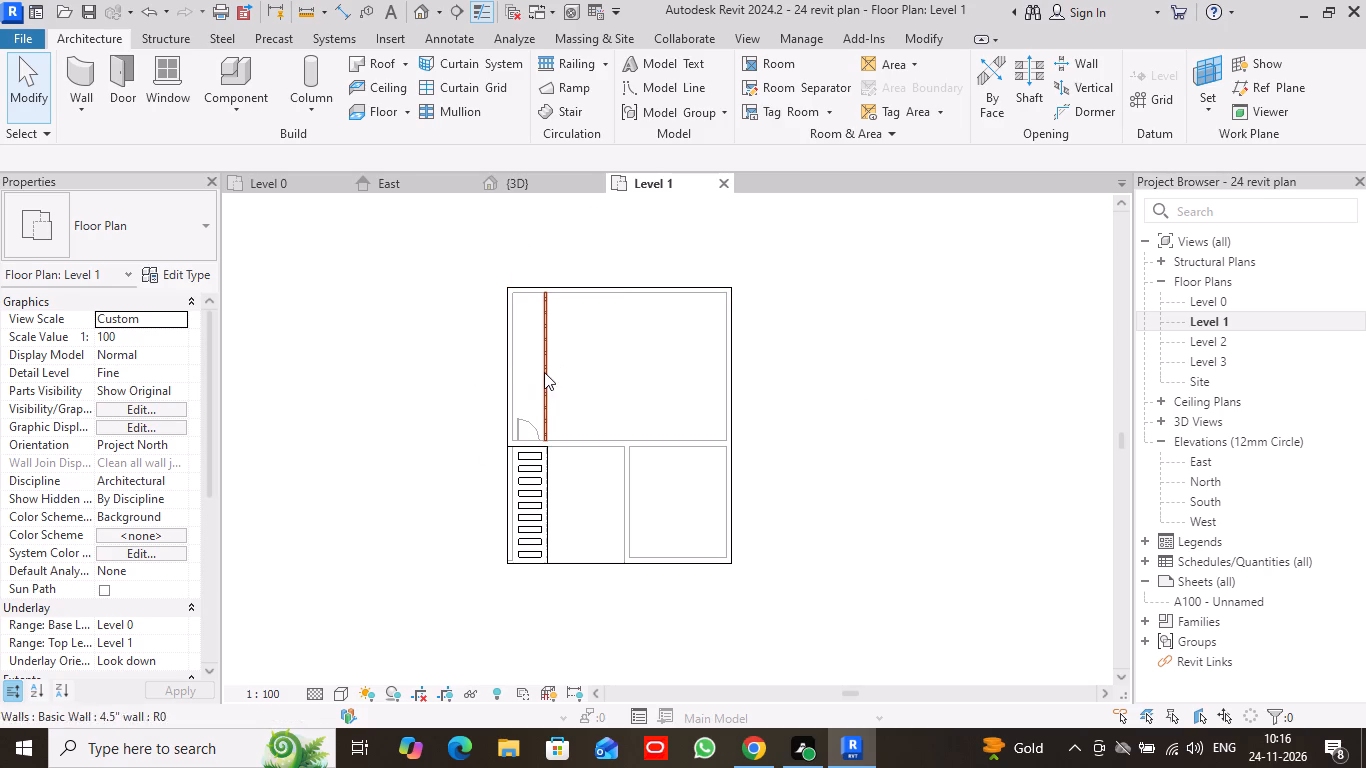
left_click(824, 104)
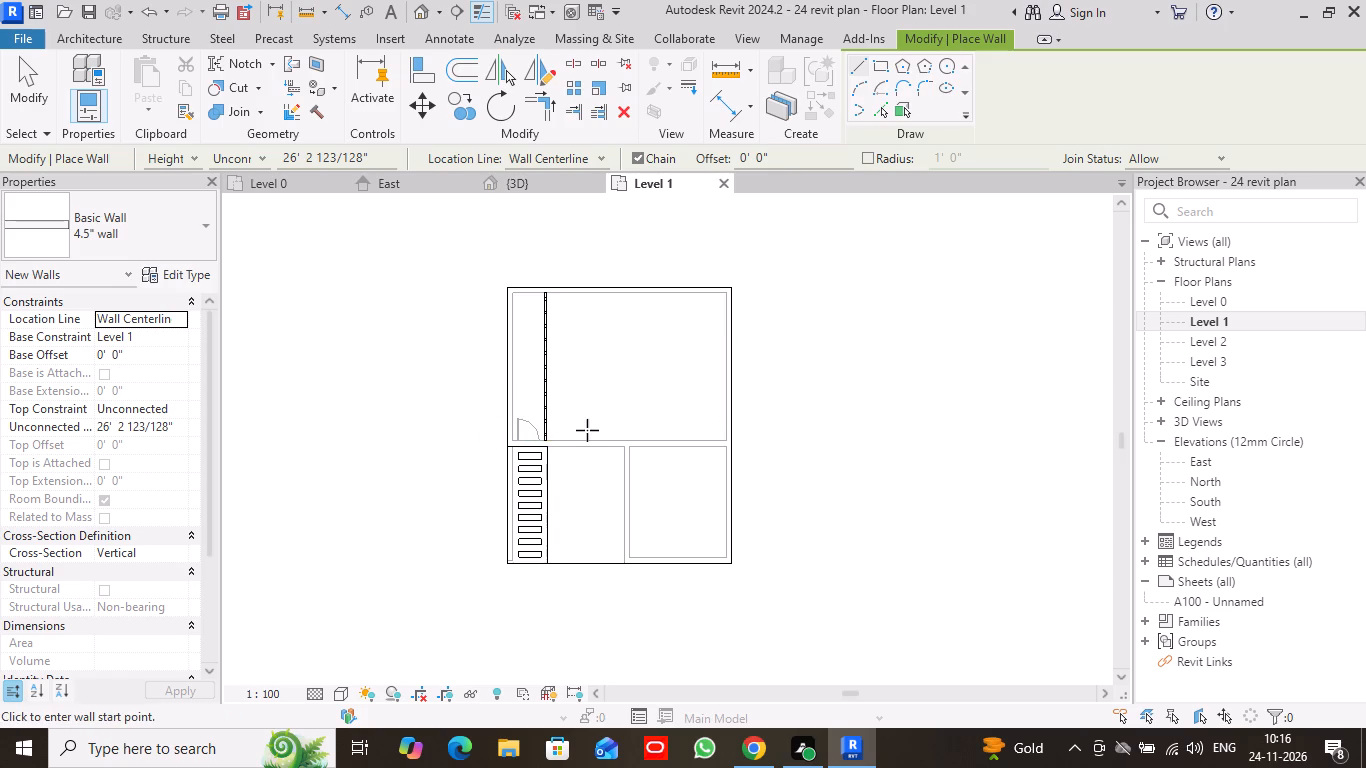
scroll(593, 423, "up", 2)
middle_click_drag(629, 422, 628, 387)
scroll(627, 382, "up", 2)
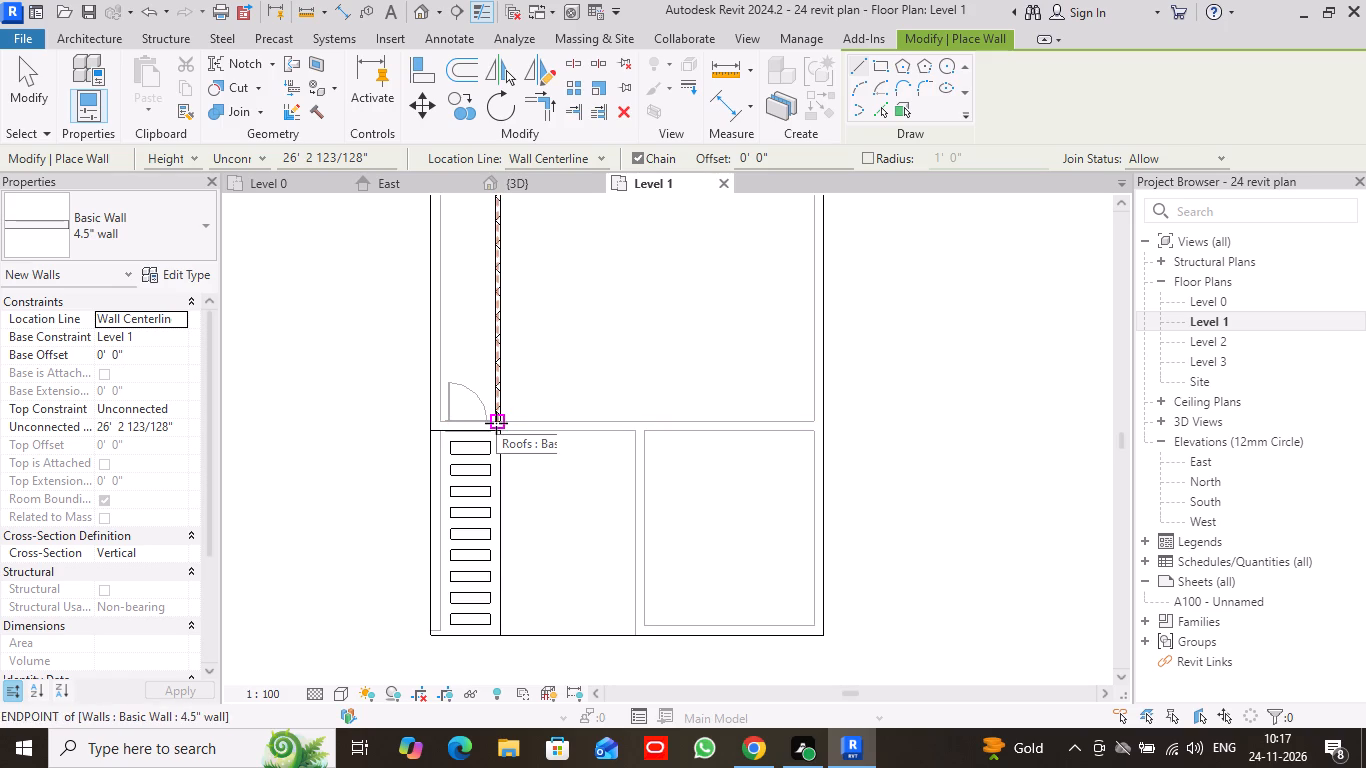
scroll(496, 423, "up", 3)
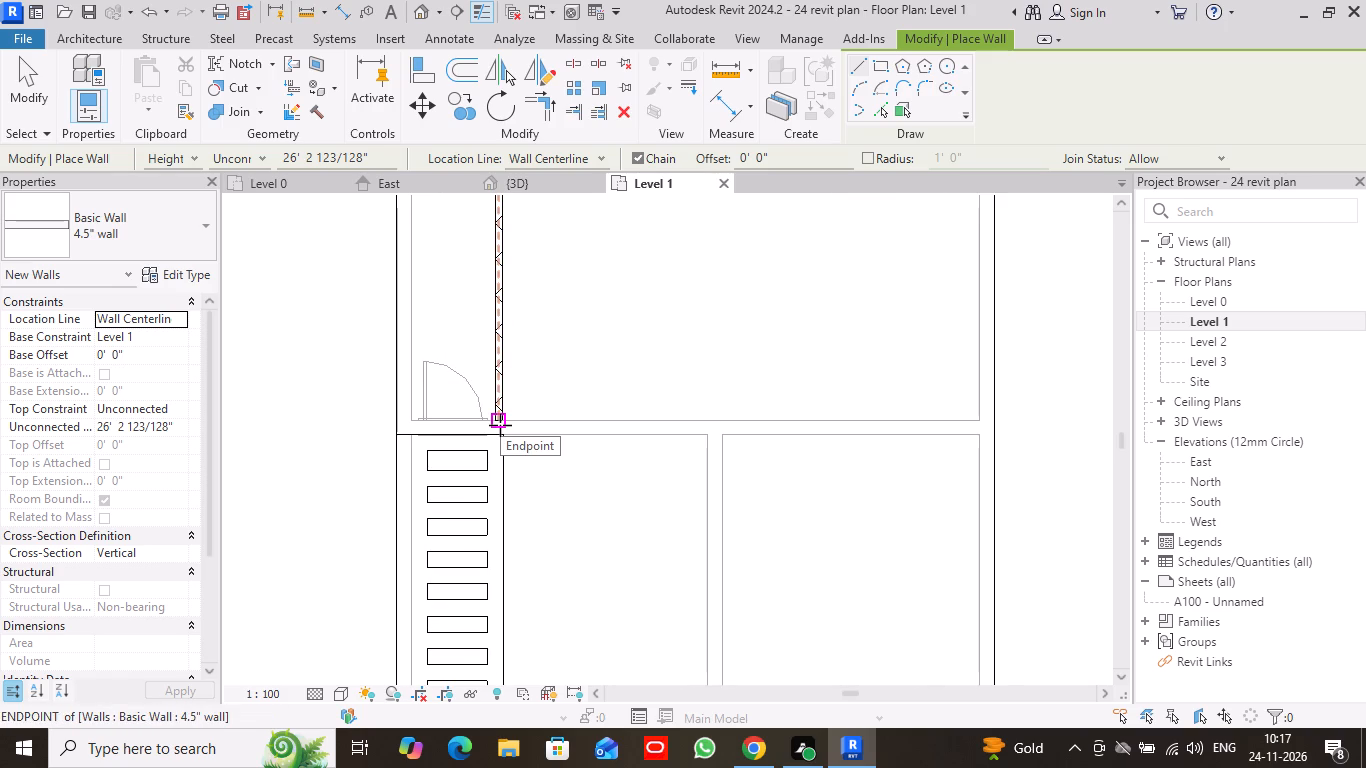
left_click(500, 425)
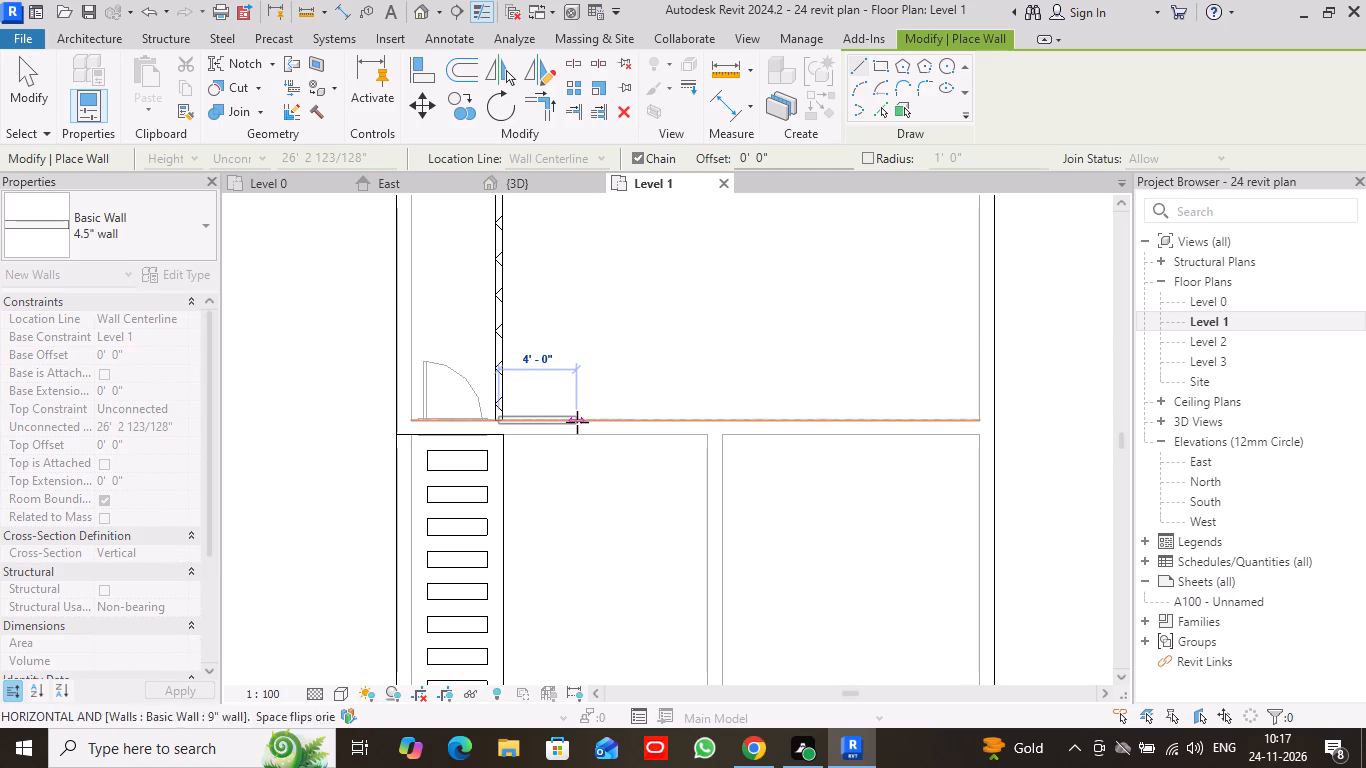
key("ctrl+z")
scroll(530, 440, "up", 3)
scroll(530, 438, "down", 1)
scroll(530, 434, "up", 1)
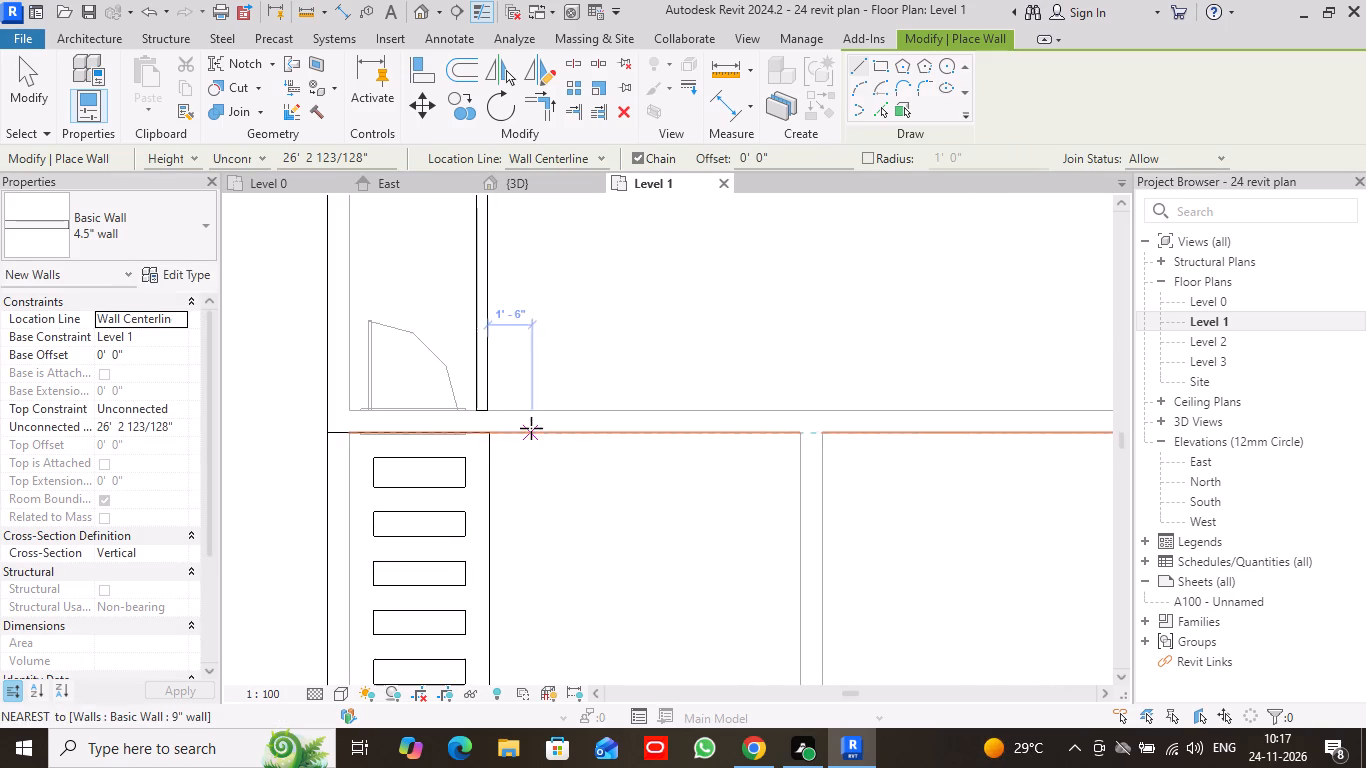
left_click(485, 422)
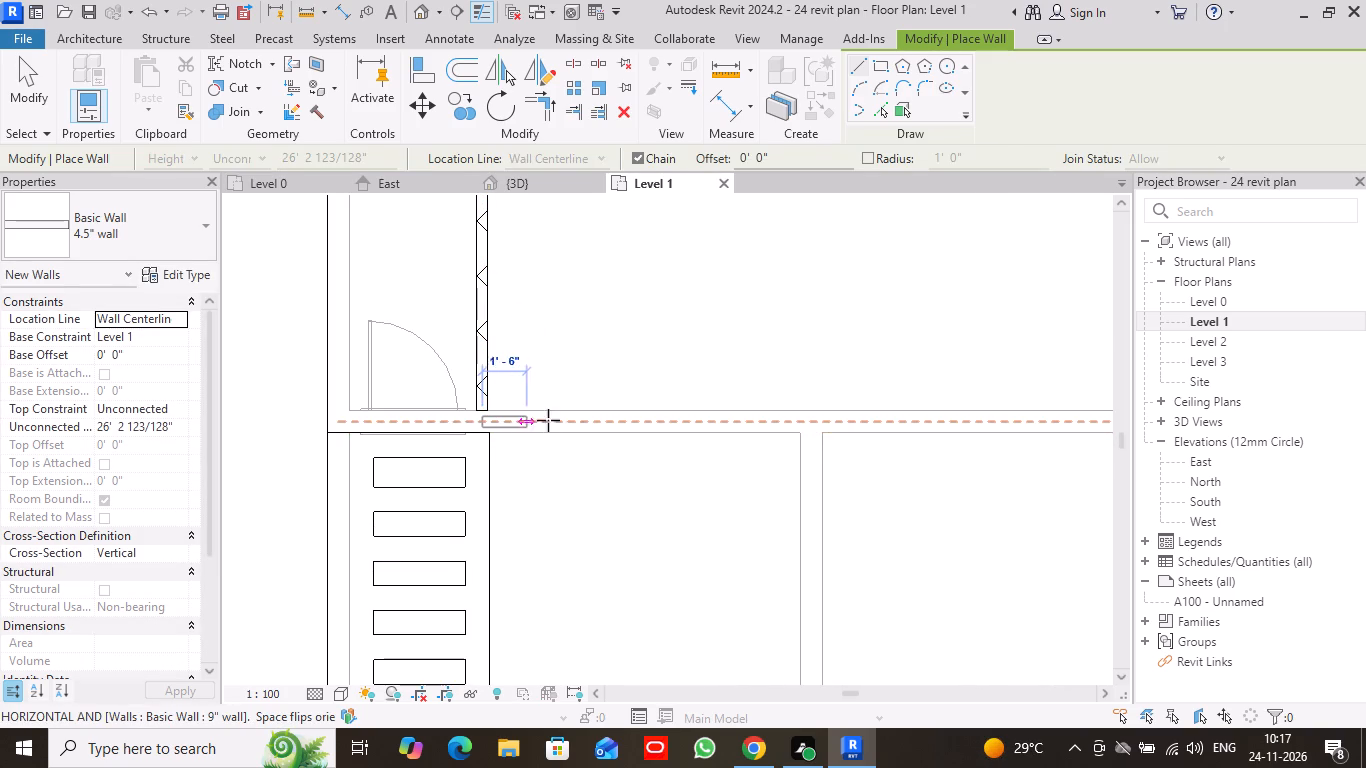
left_click(811, 423)
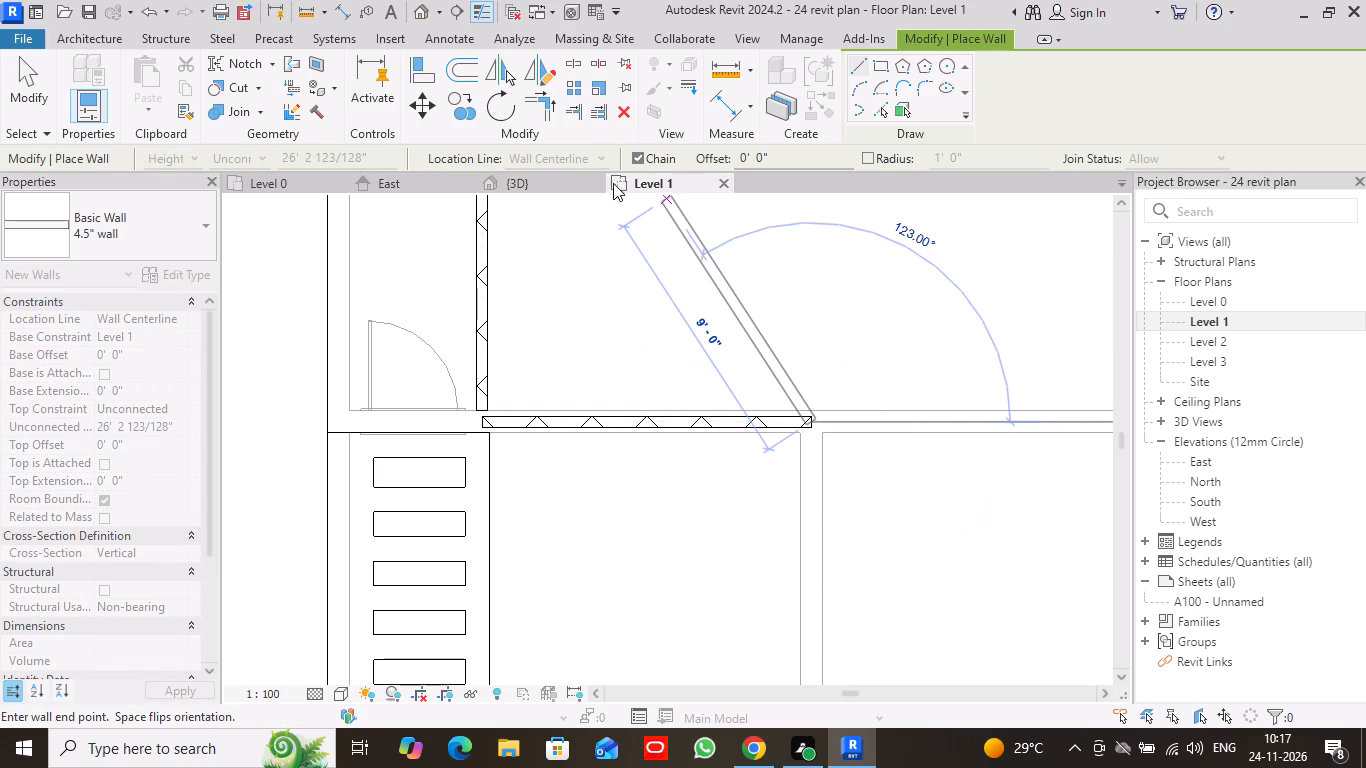
key("Escape")
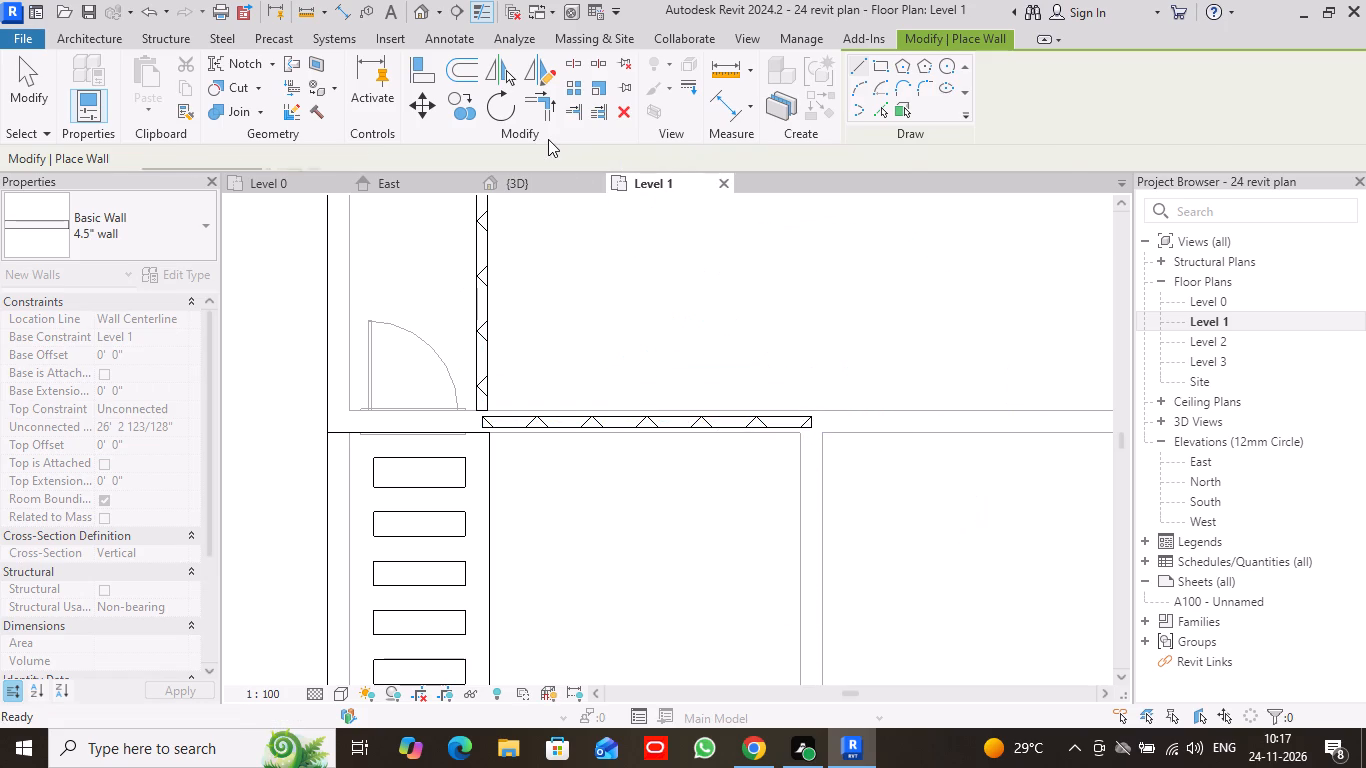
Align the new horizontal wall's north face with the south end of the first 4.5" wall.
left_click(428, 73)
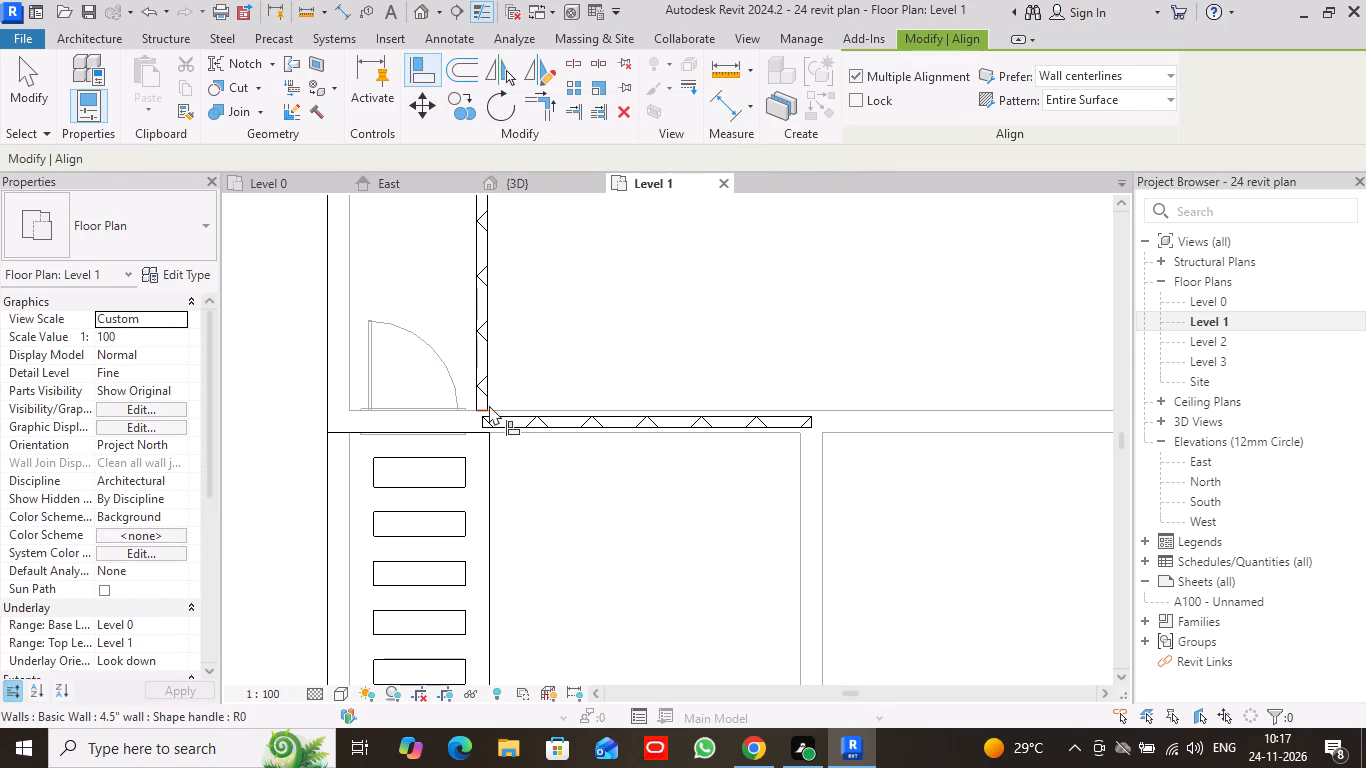
left_click(480, 407)
left_click(483, 416)
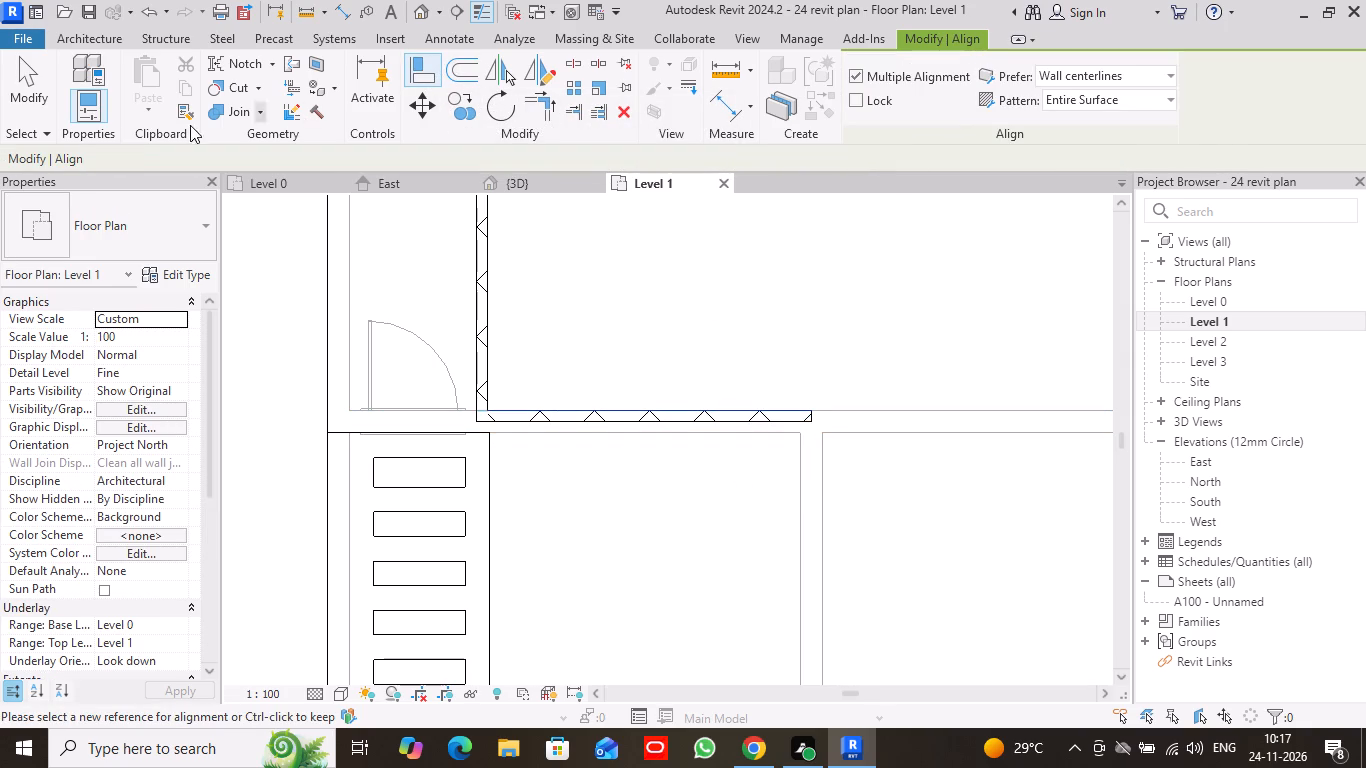
left_click(97, 33)
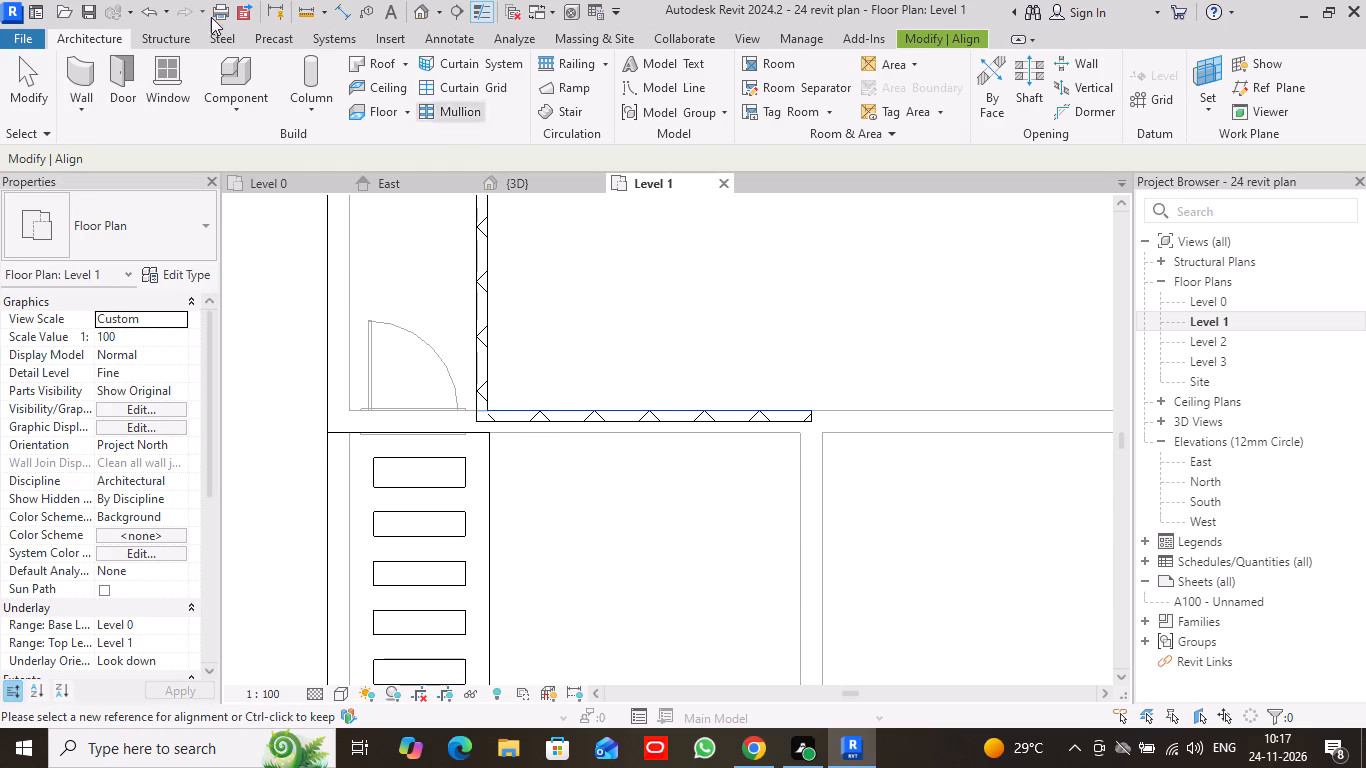
left_click(22, 78)
Draw chained 4.5" walls from the horizontal wall's east end: about 16'-2 1/4" south along the partition, and 14'-0" east along the south wall.
left_click(663, 413)
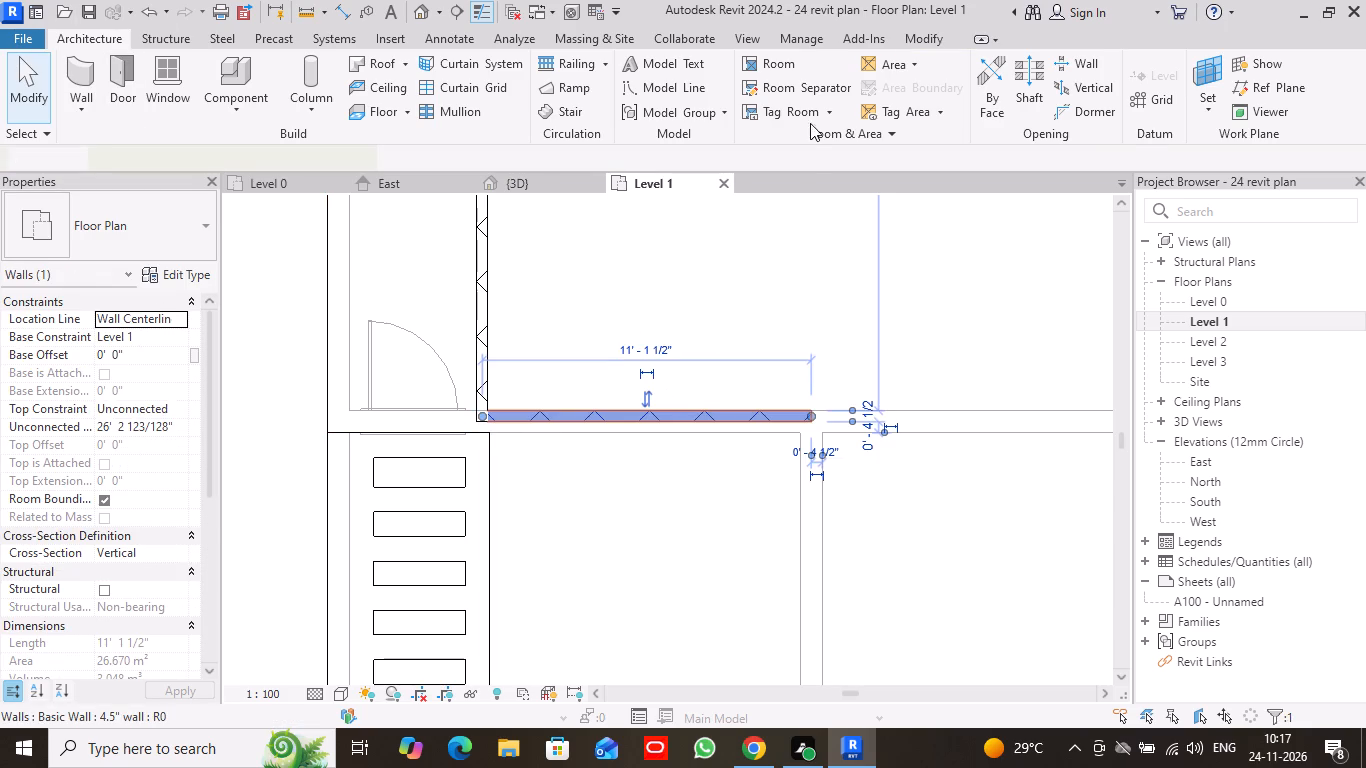
left_click(821, 114)
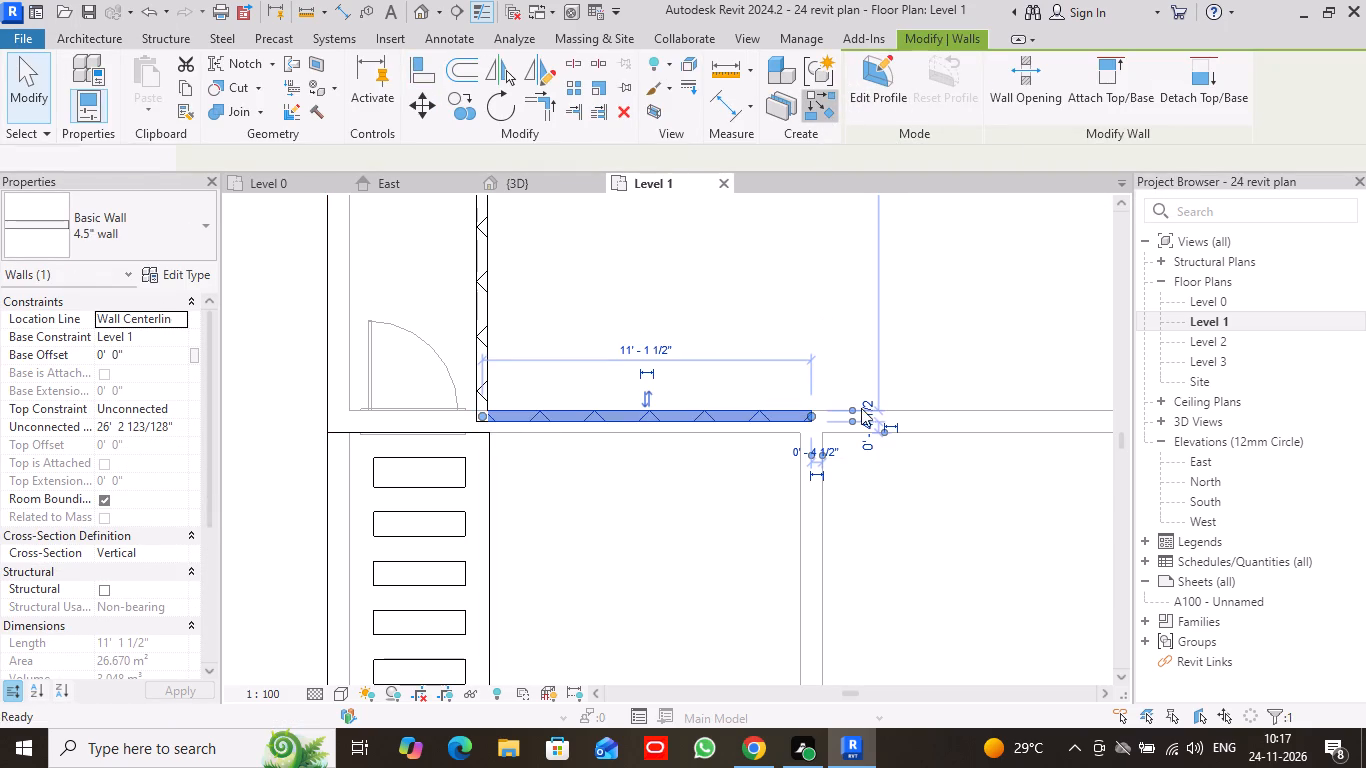
left_click(809, 419)
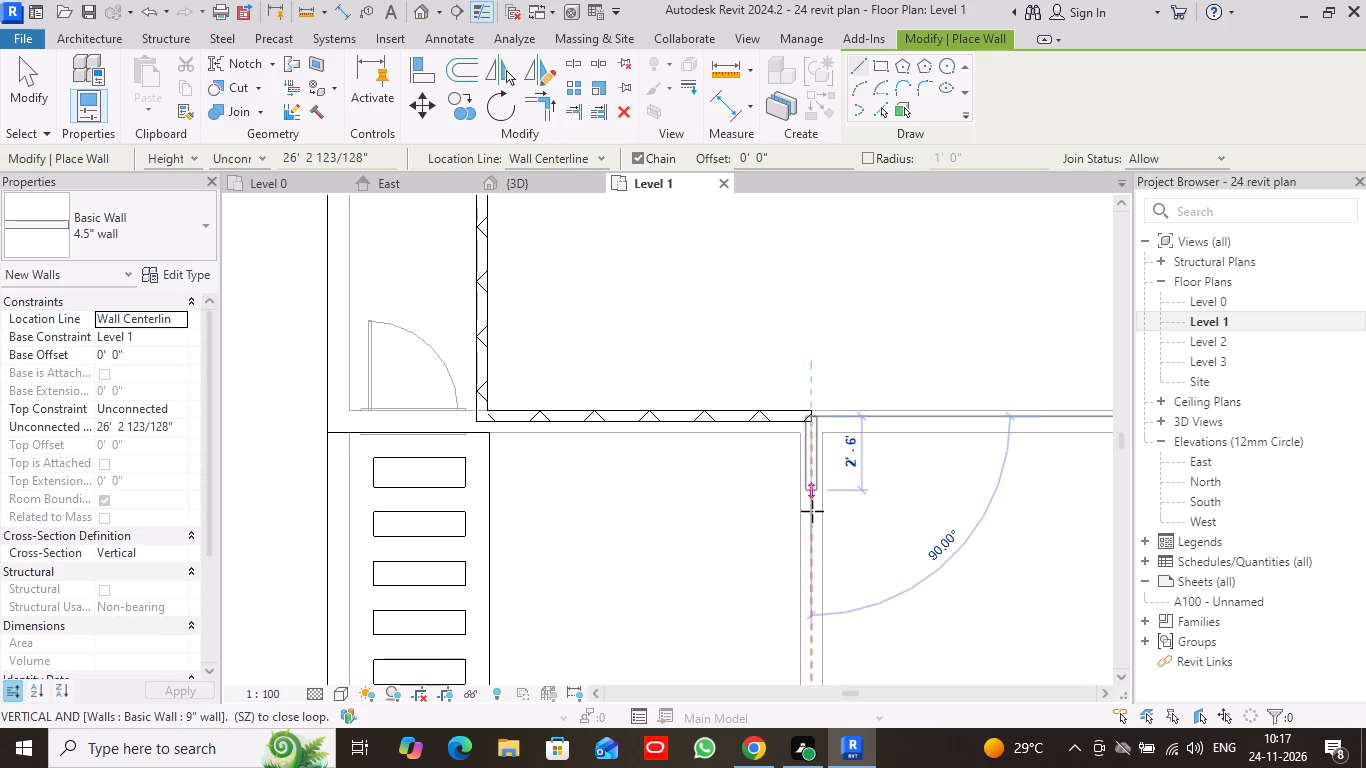
scroll(821, 535, "down", 6)
middle_click_drag(824, 562, 797, 408)
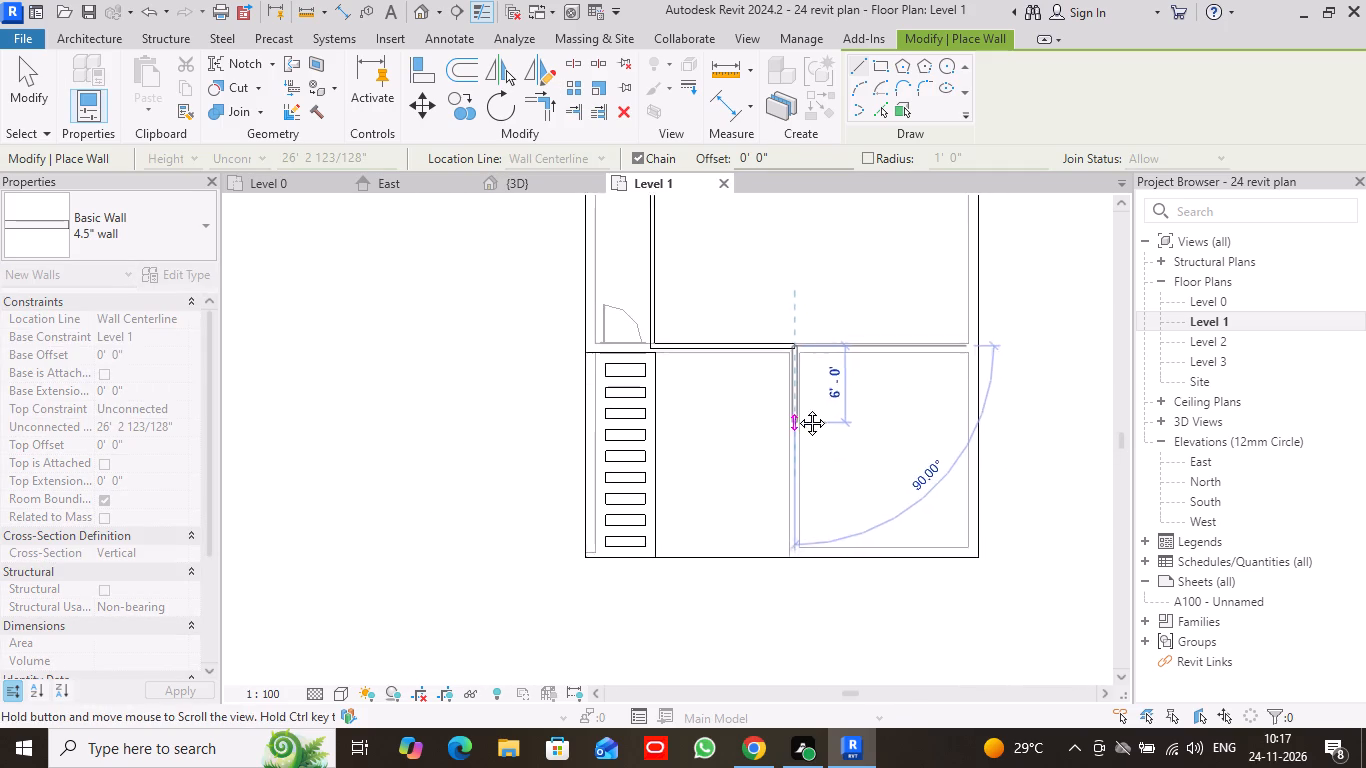
middle_click_drag(797, 408, 763, 321)
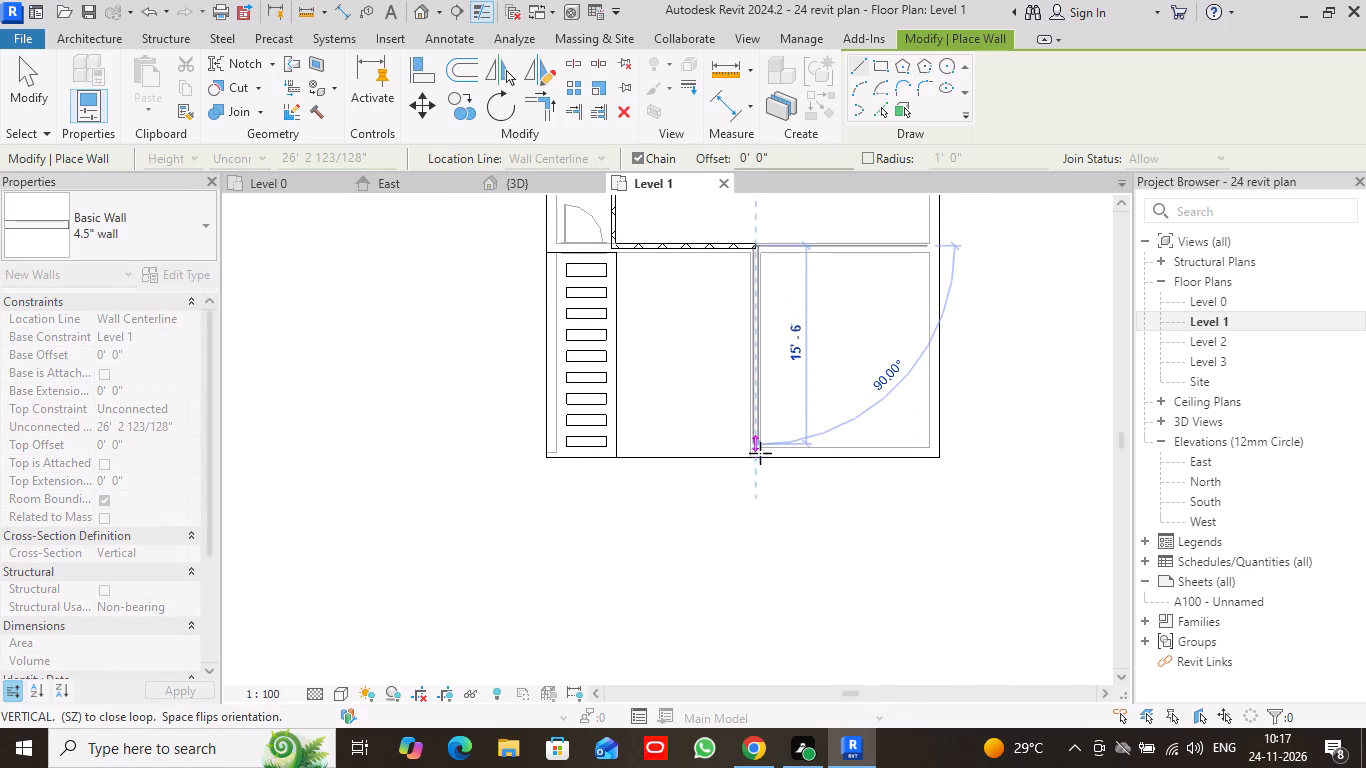
scroll(760, 453, "up", 4)
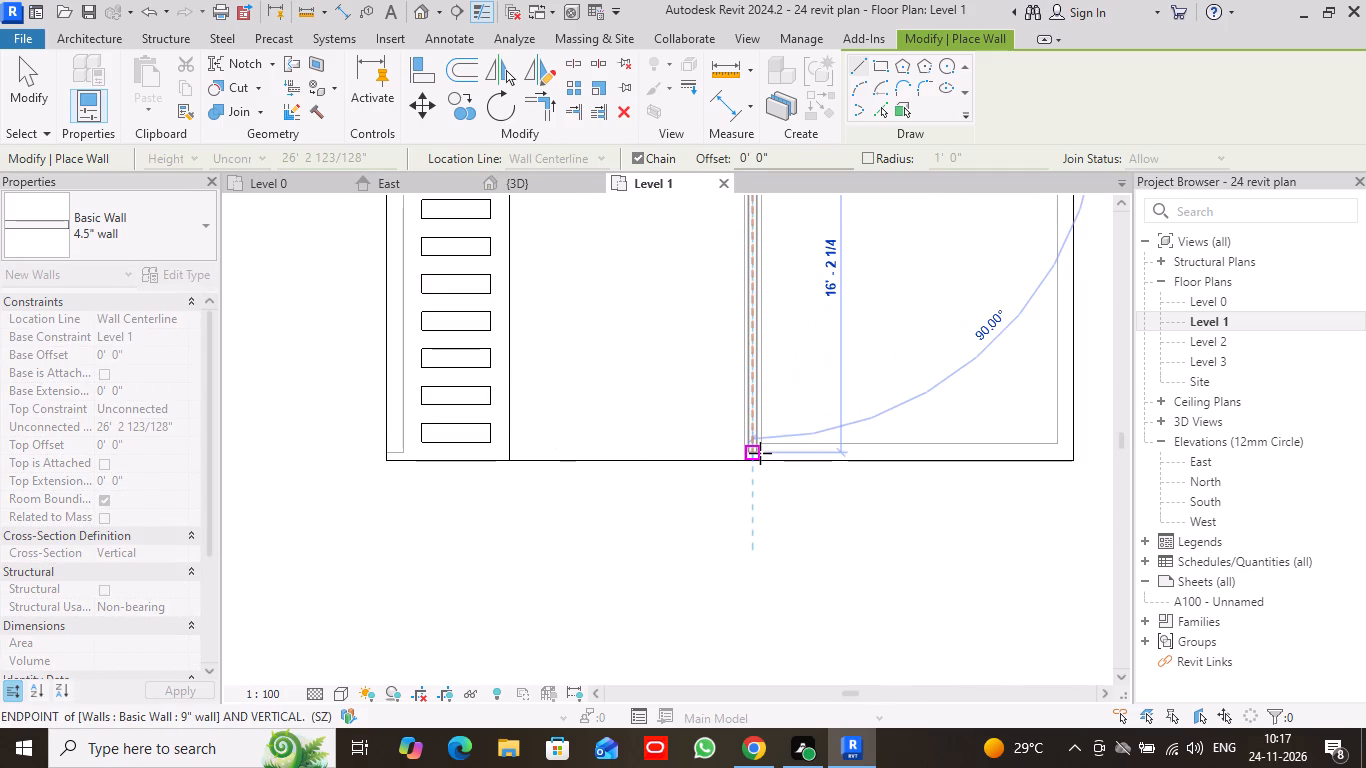
left_click(760, 453)
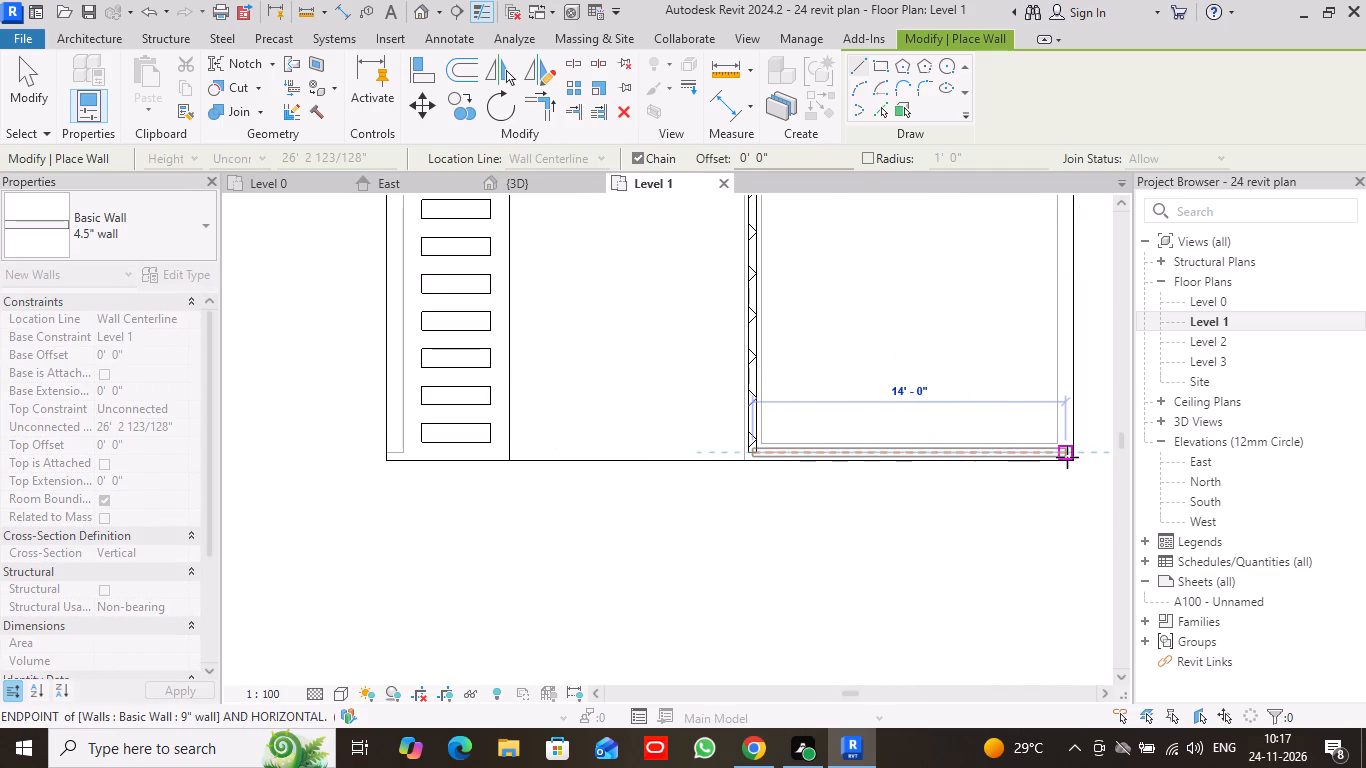
left_click(1067, 457)
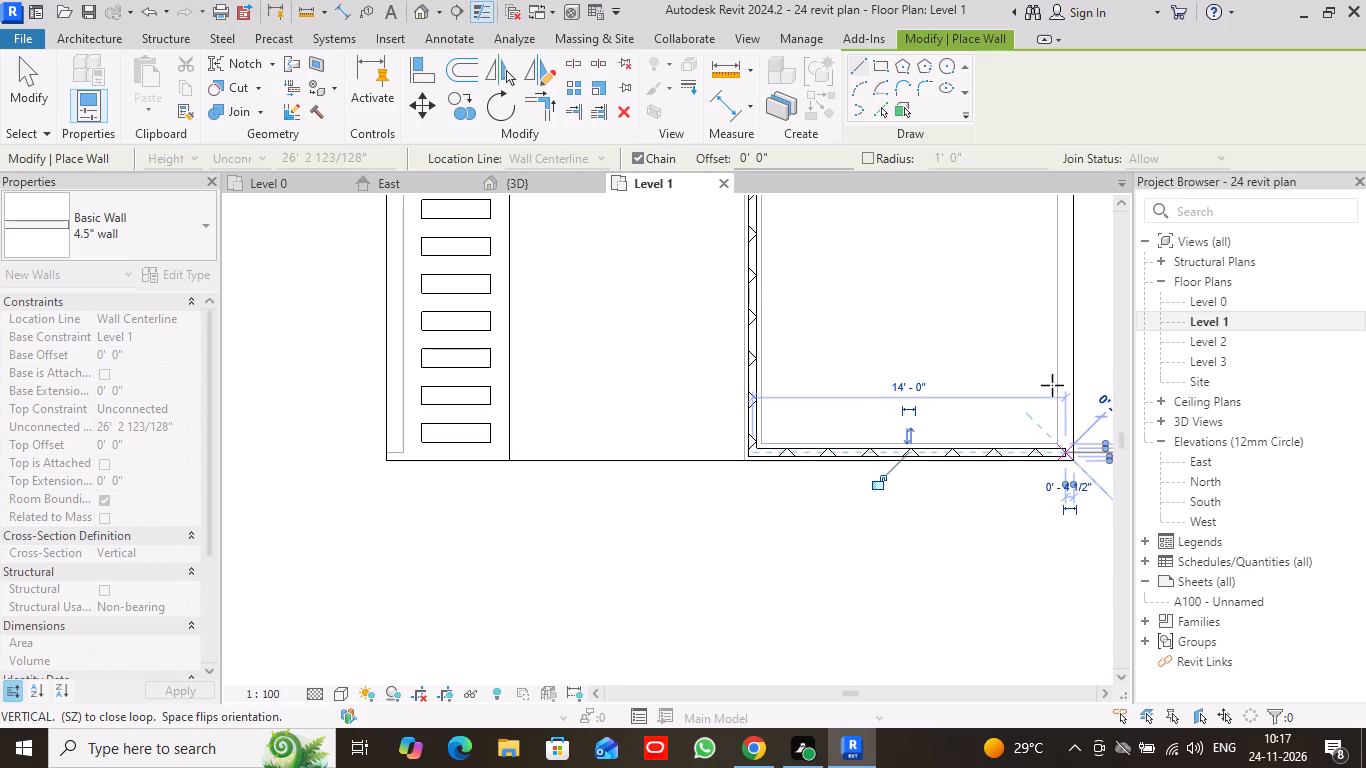
Continue the 4.5" wall chain north along the east wall's centreline, and 25'-1 1/2" west along the north wall to meet the first wall.
middle_click_drag(1064, 257, 1015, 396)
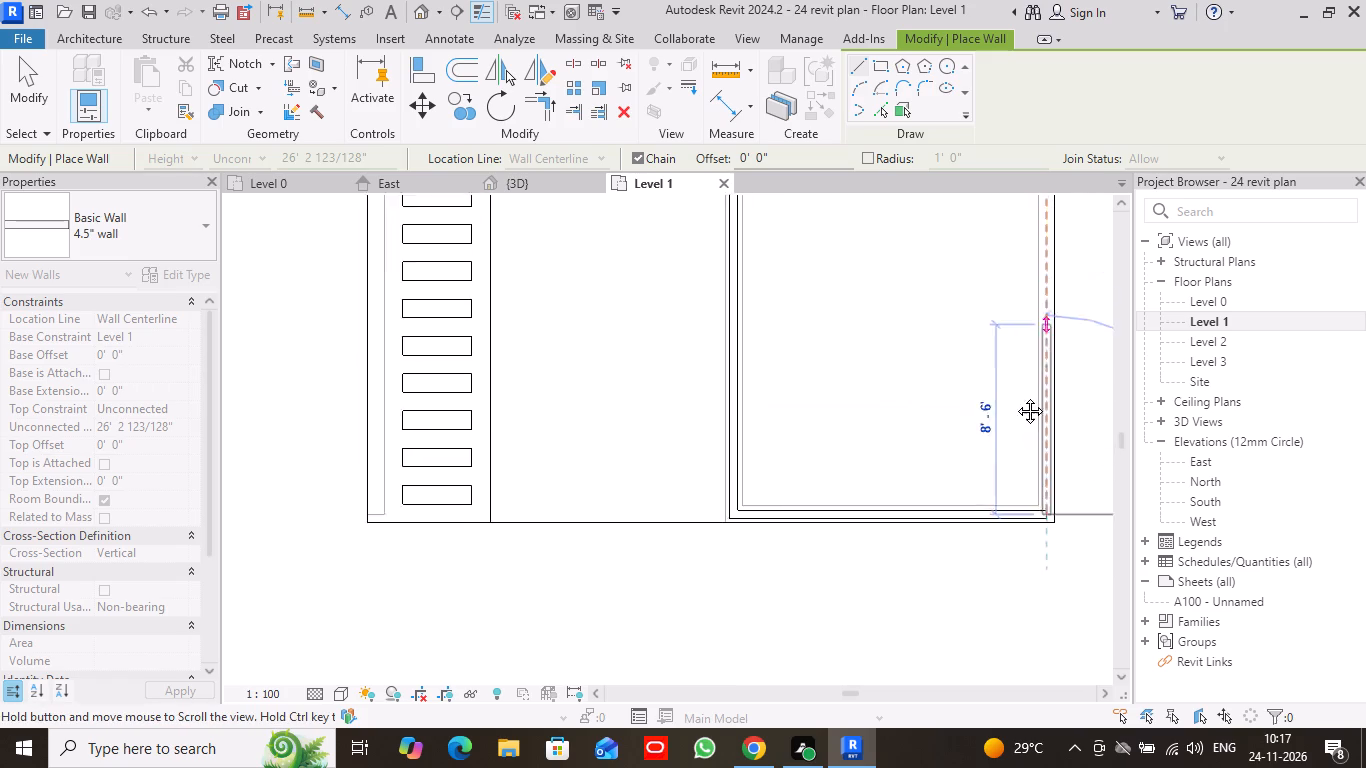
middle_click_drag(1015, 396, 948, 526)
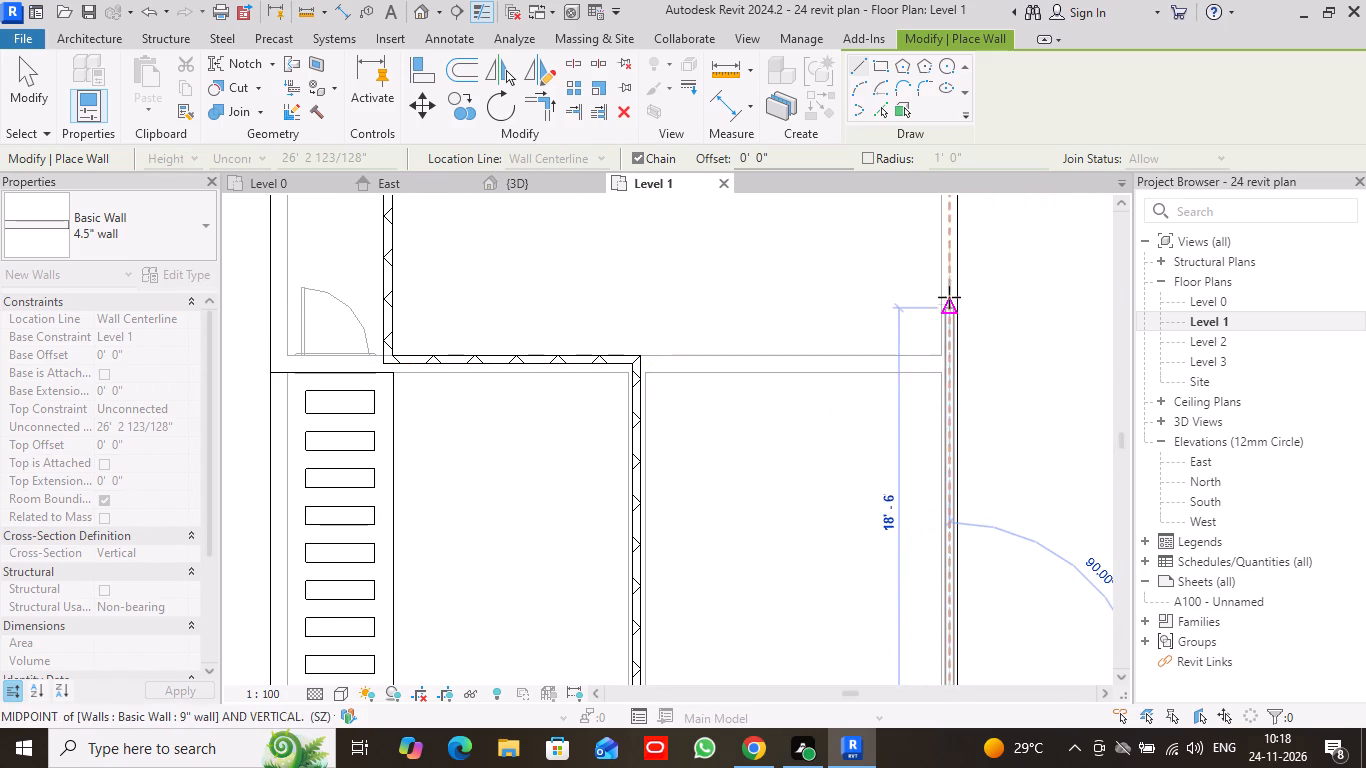
scroll(953, 253, "down", 2)
middle_click_drag(953, 244, 953, 354)
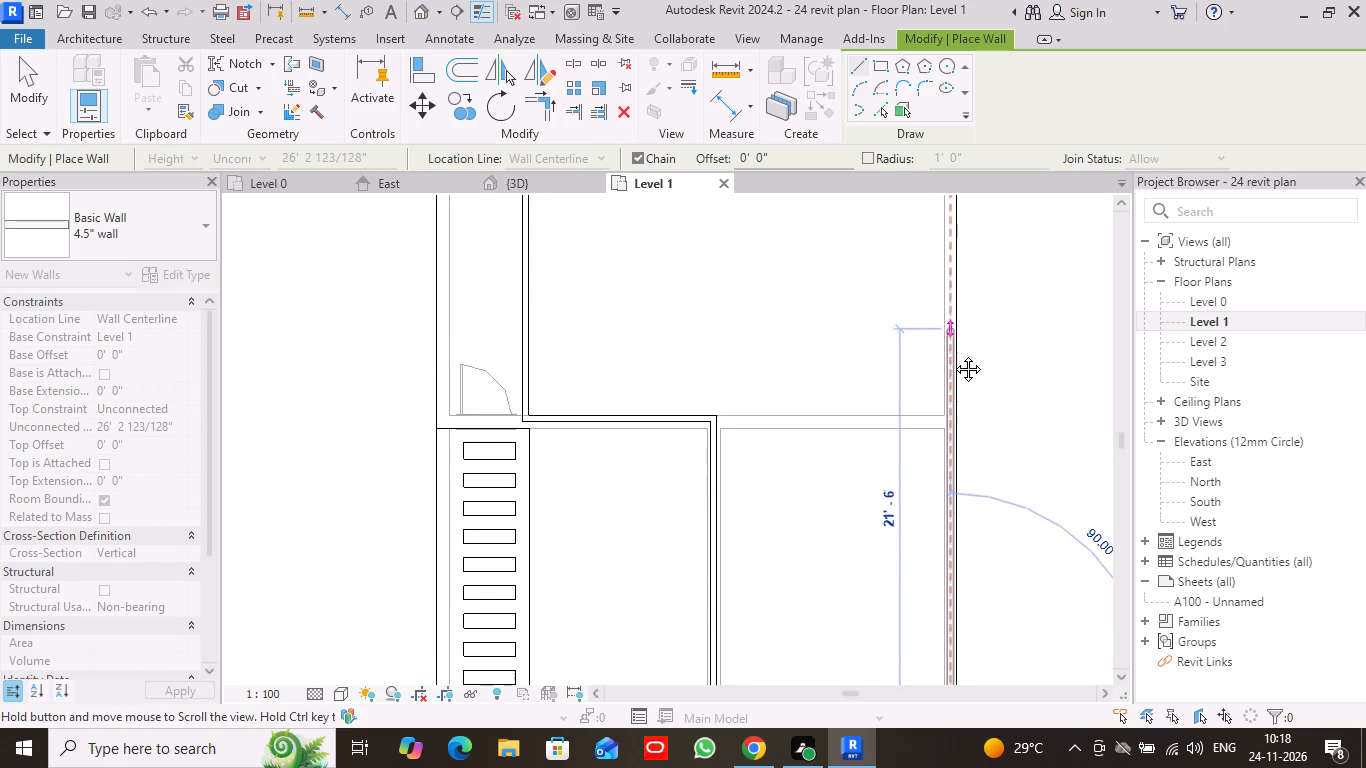
middle_click_drag(953, 354, 957, 543)
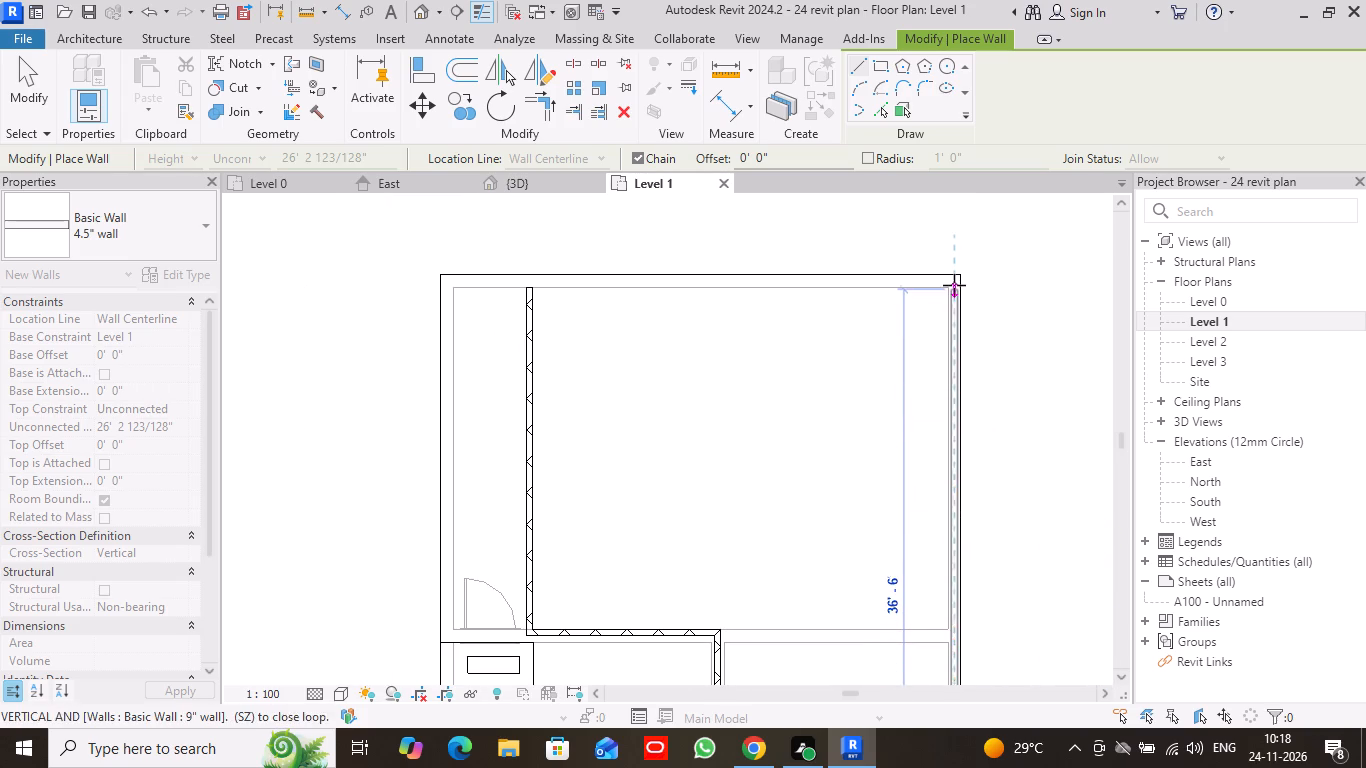
left_click(954, 283)
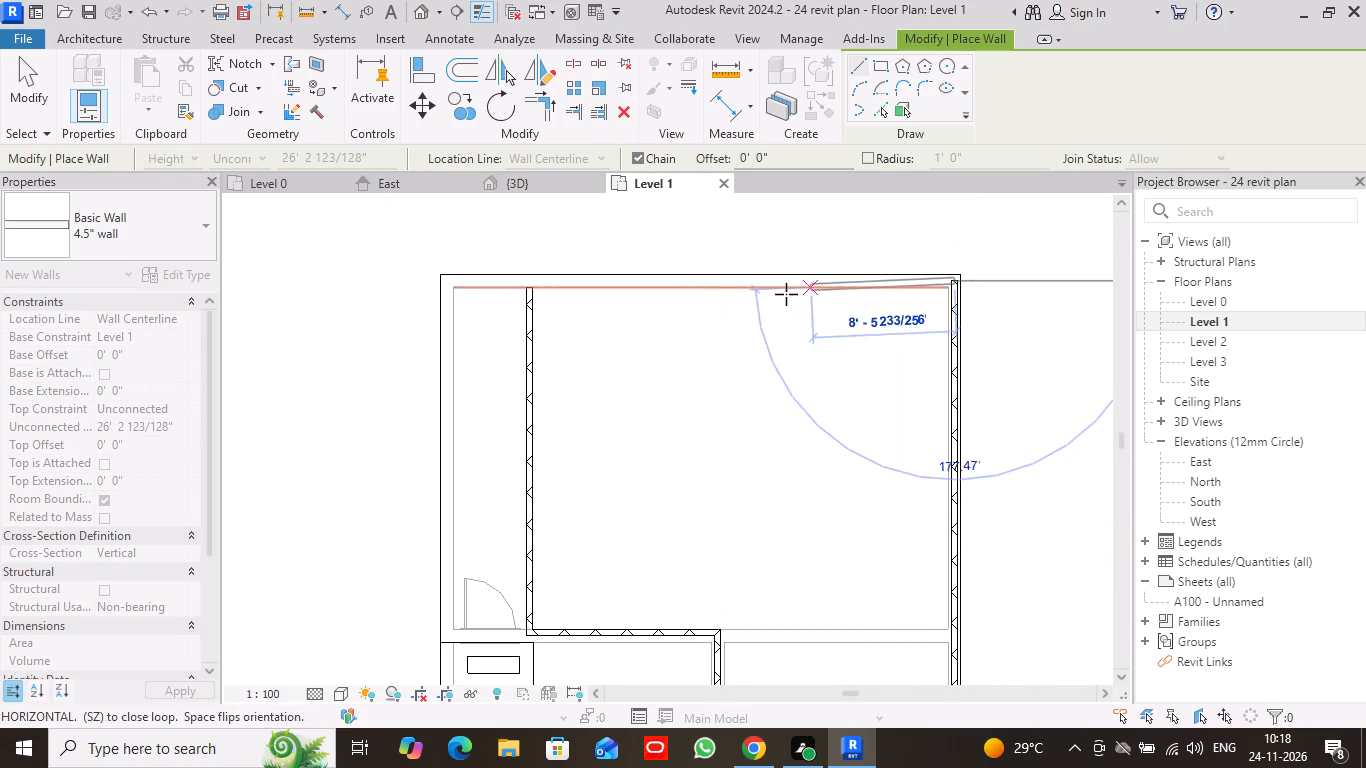
left_click(529, 287)
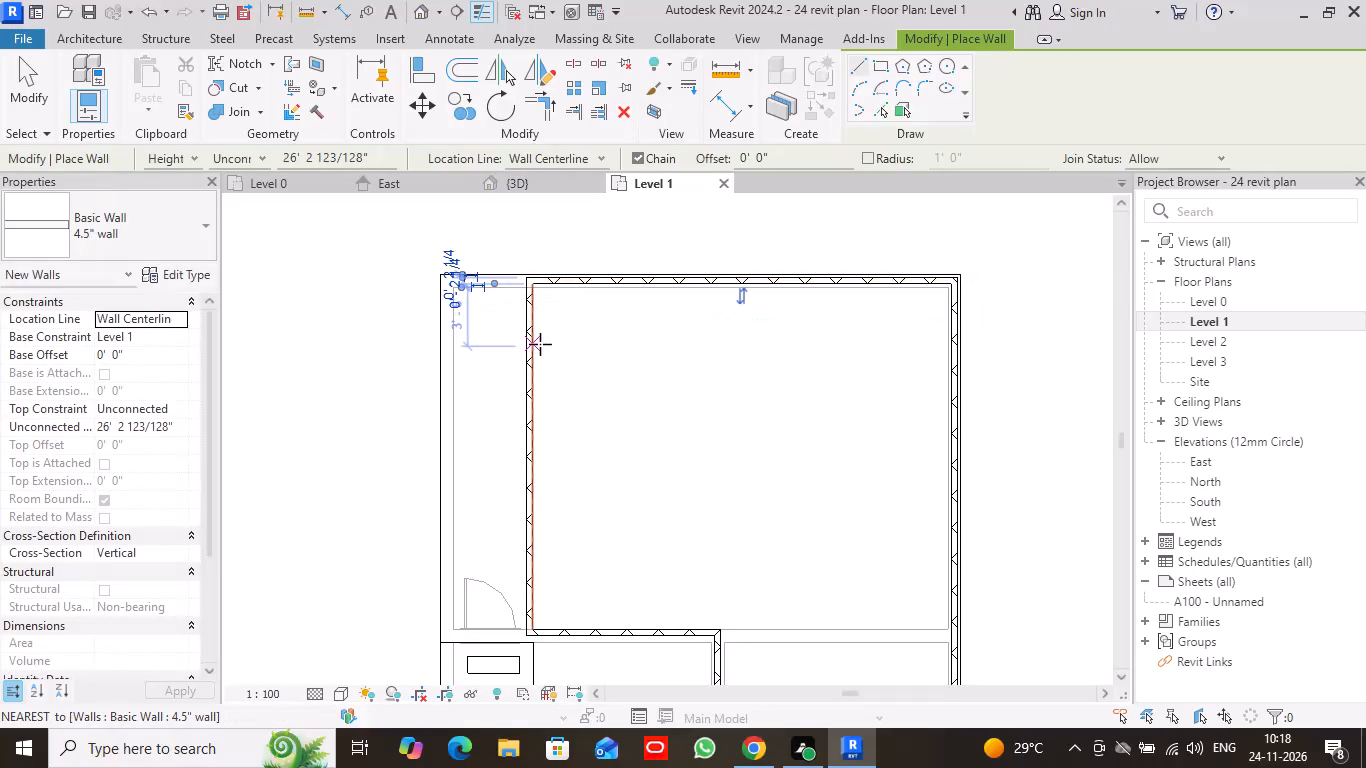
key("Escape")
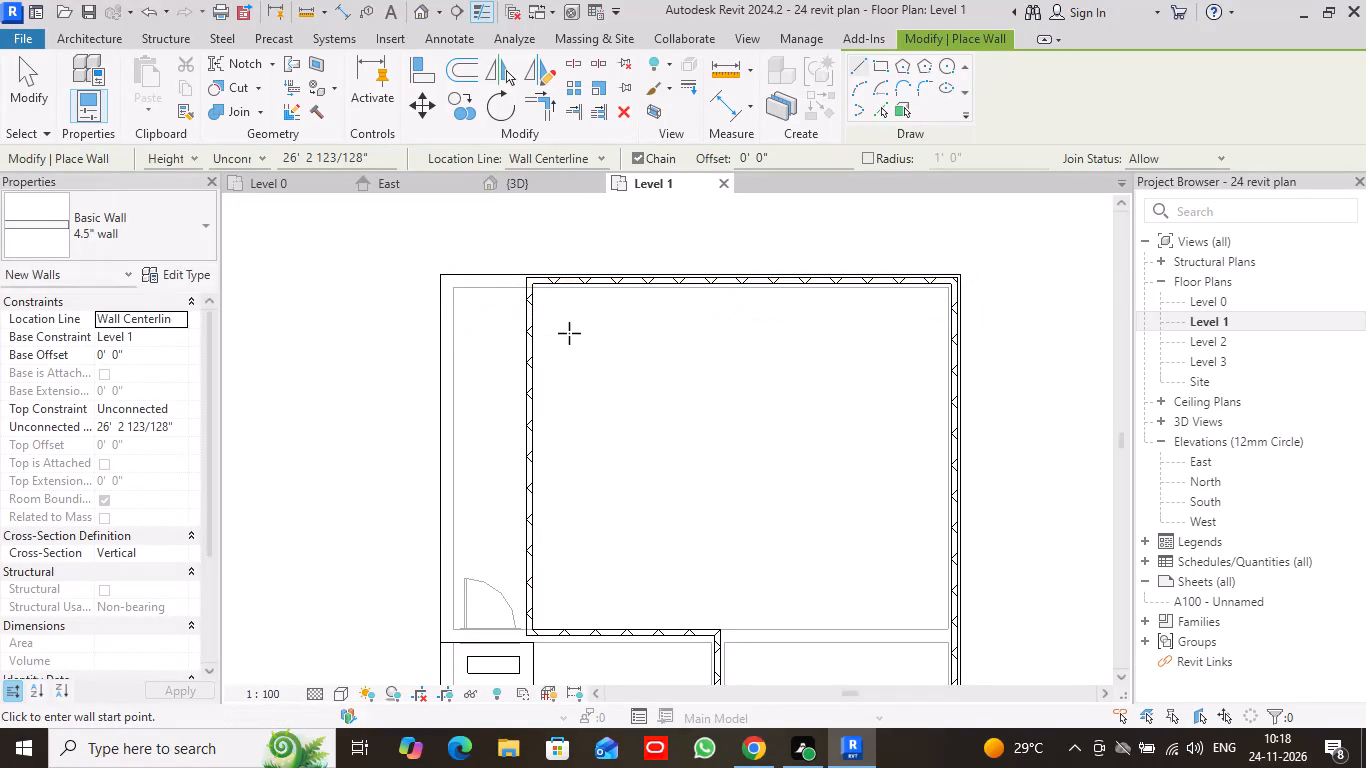
Examine the new wall loop in plan, its height in 3D and in the East elevation, and return to the Level 1 plan.
scroll(668, 419, "down", 2)
middle_click_drag(751, 518, 678, 396)
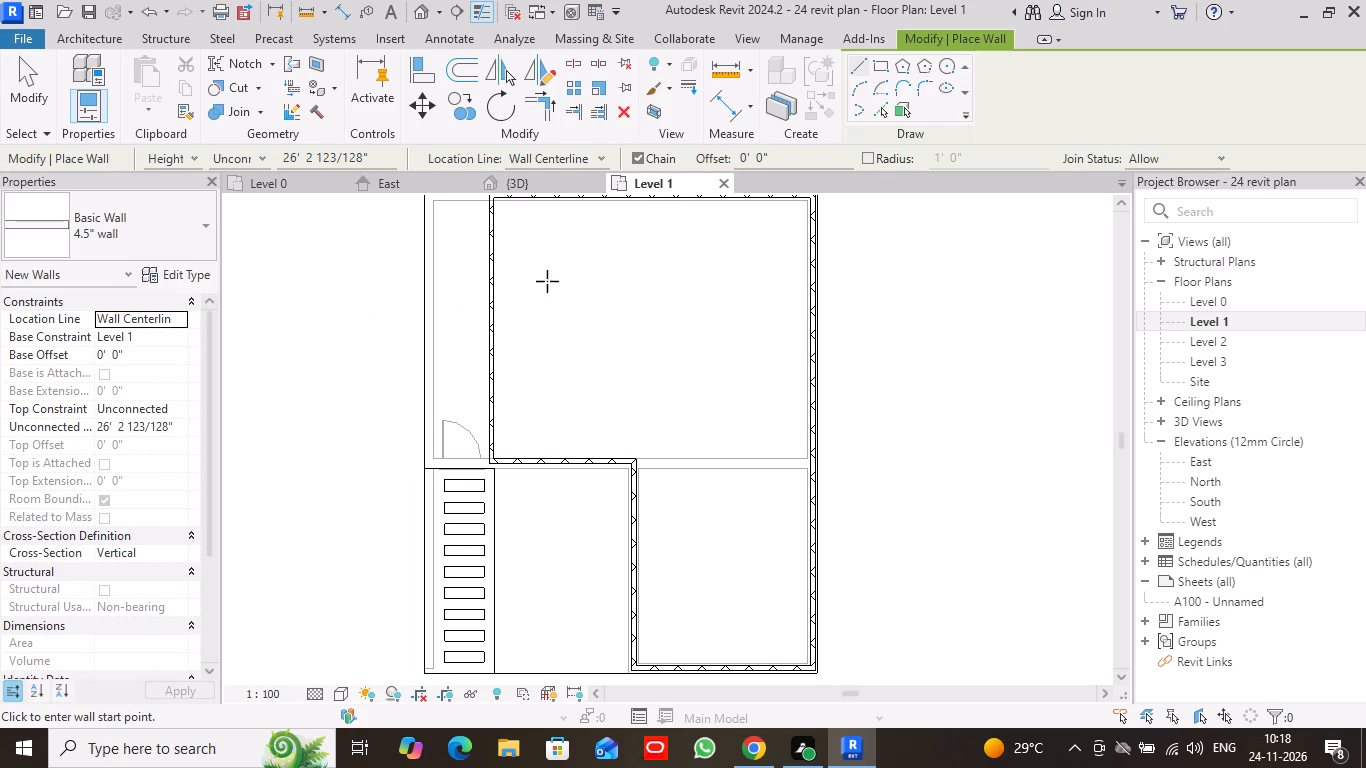
scroll(590, 295, "down", 2)
middle_click_drag(609, 307, 573, 326)
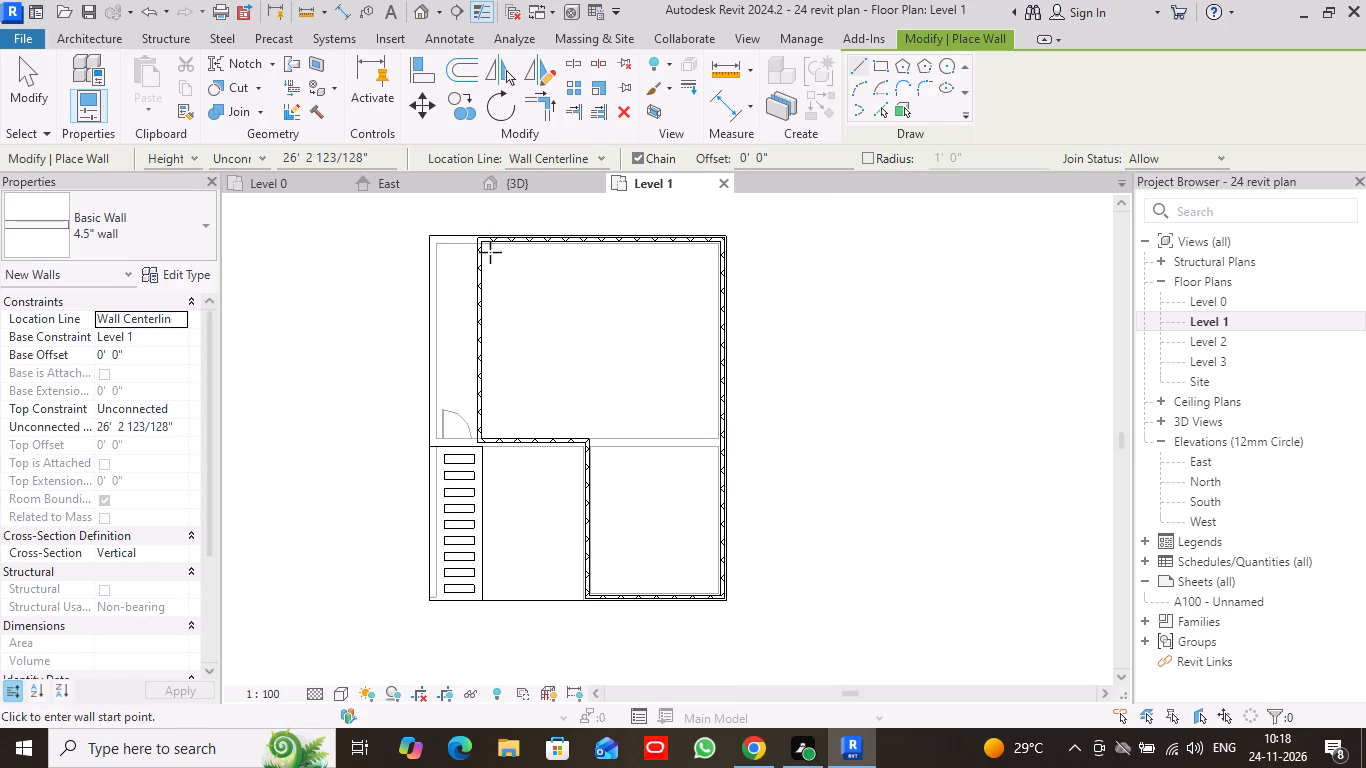
left_click(24, 85)
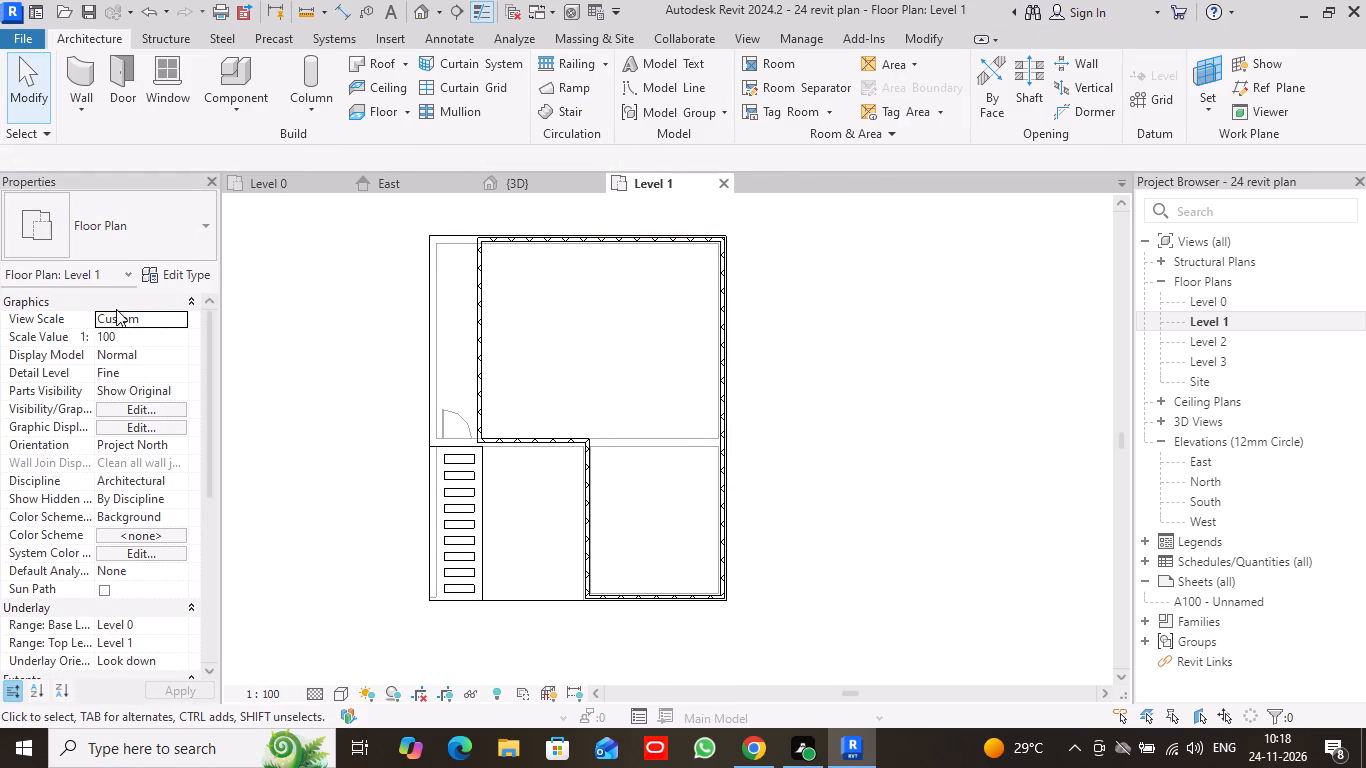
left_click(523, 175)
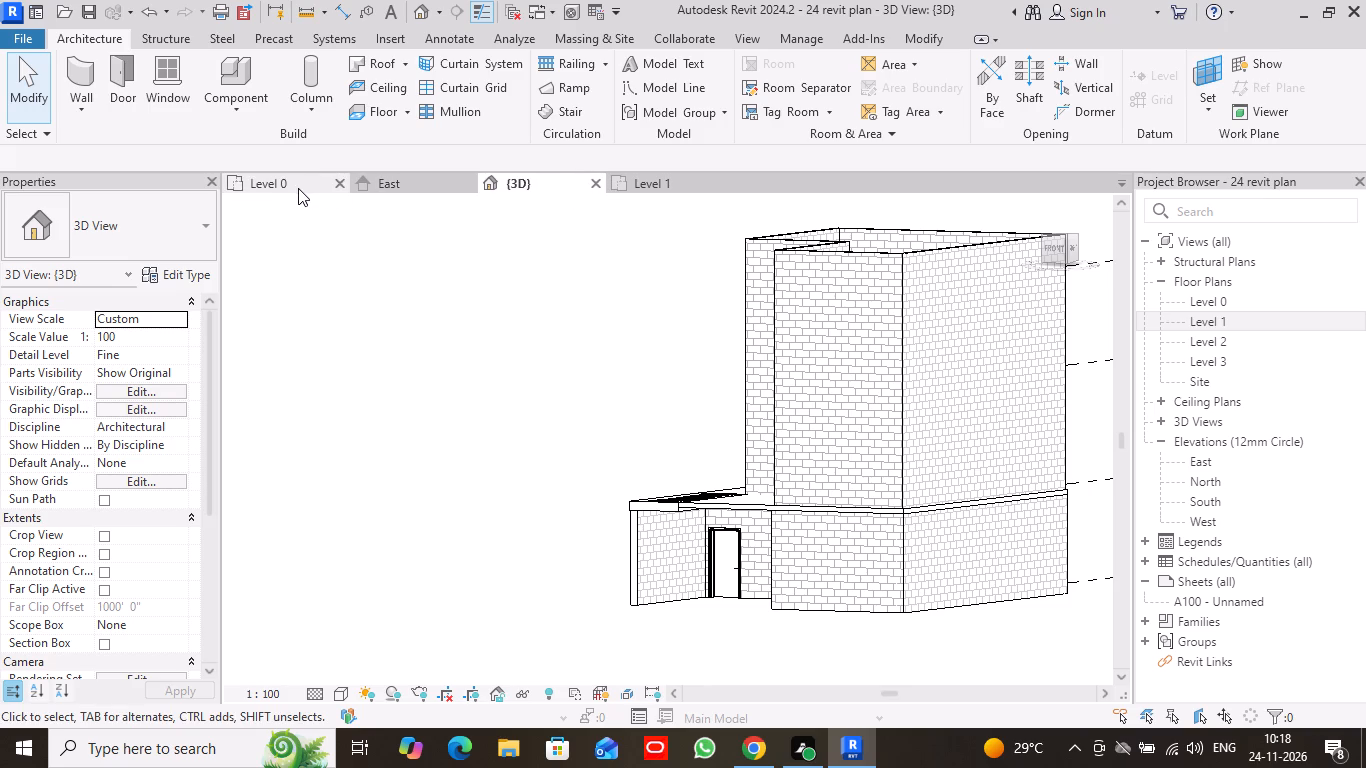
left_click(637, 180)
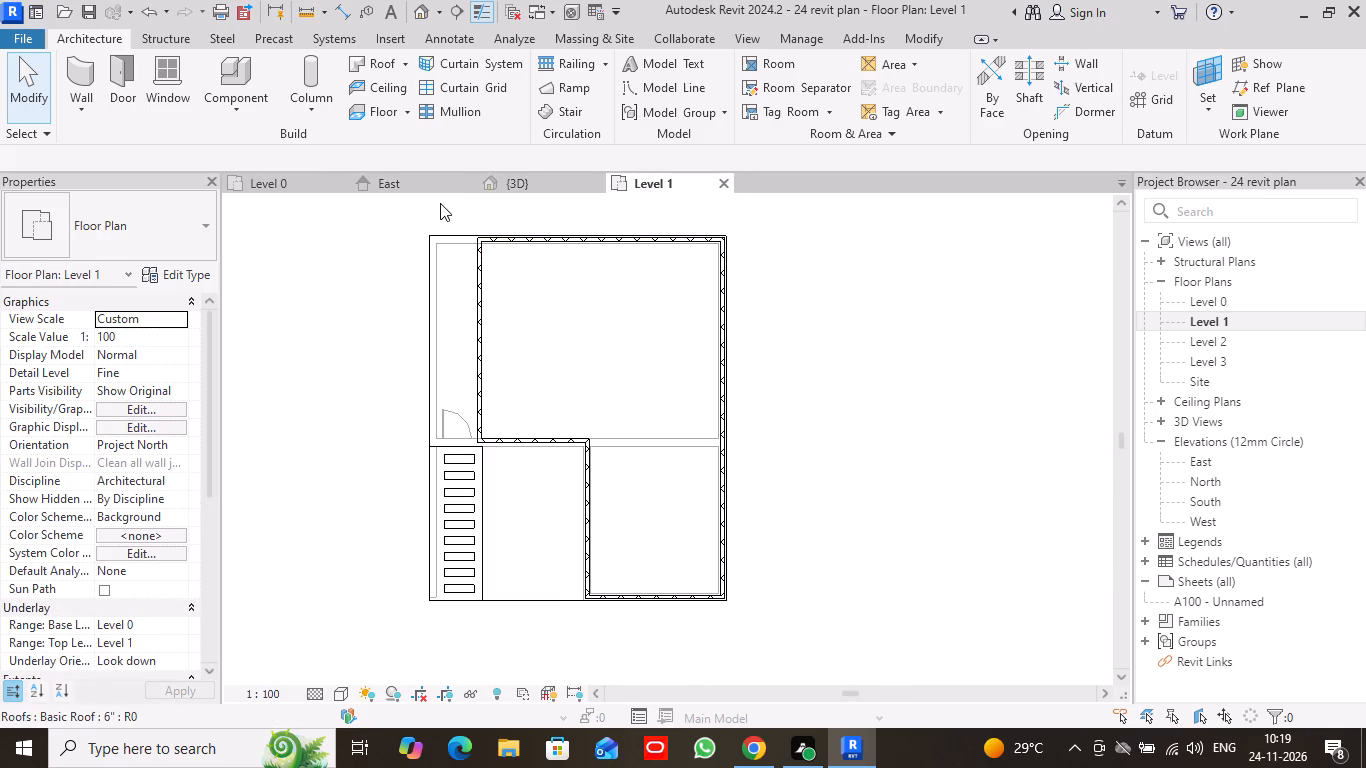
left_click_drag(447, 193, 469, 316)
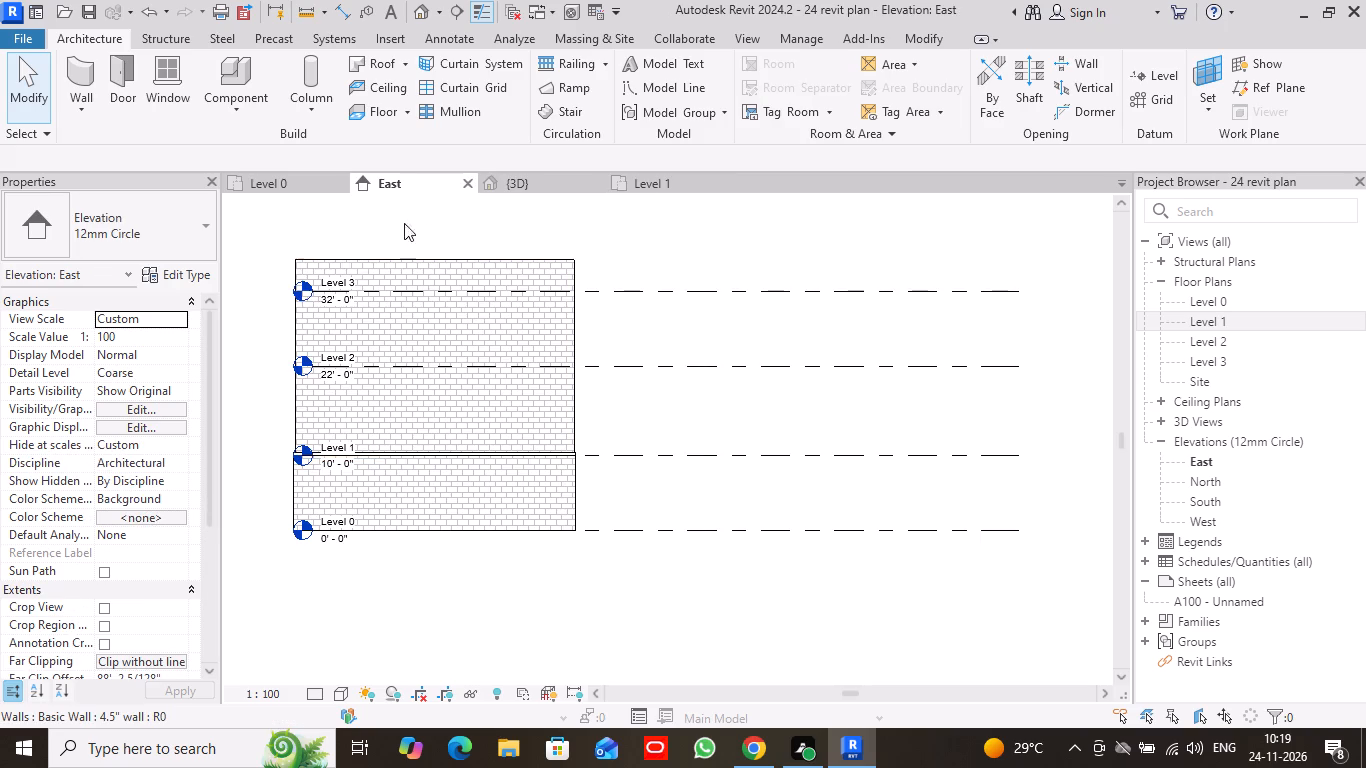
left_click(645, 180)
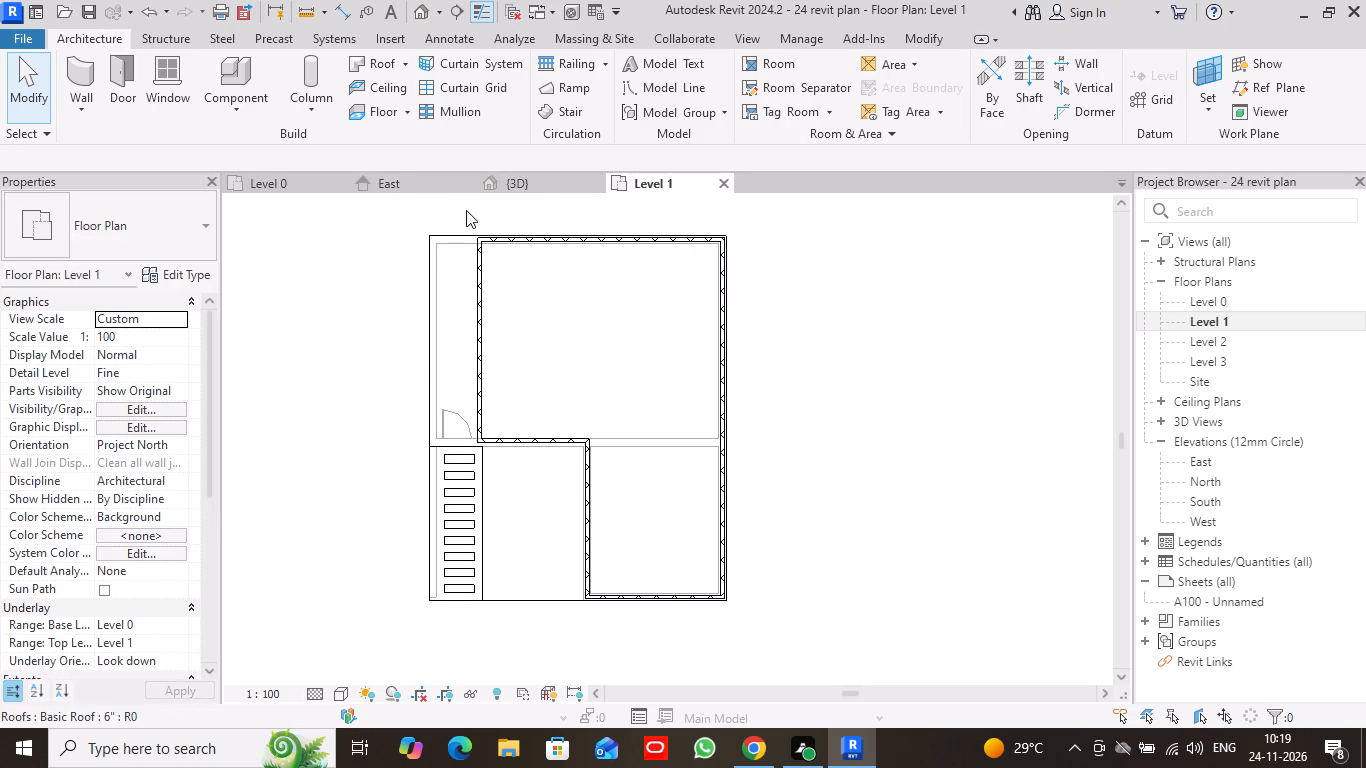
Set the top constraint of all six 4.5" walls on Level 1 to Up to level: Level 2.
left_click_drag(458, 208, 761, 596)
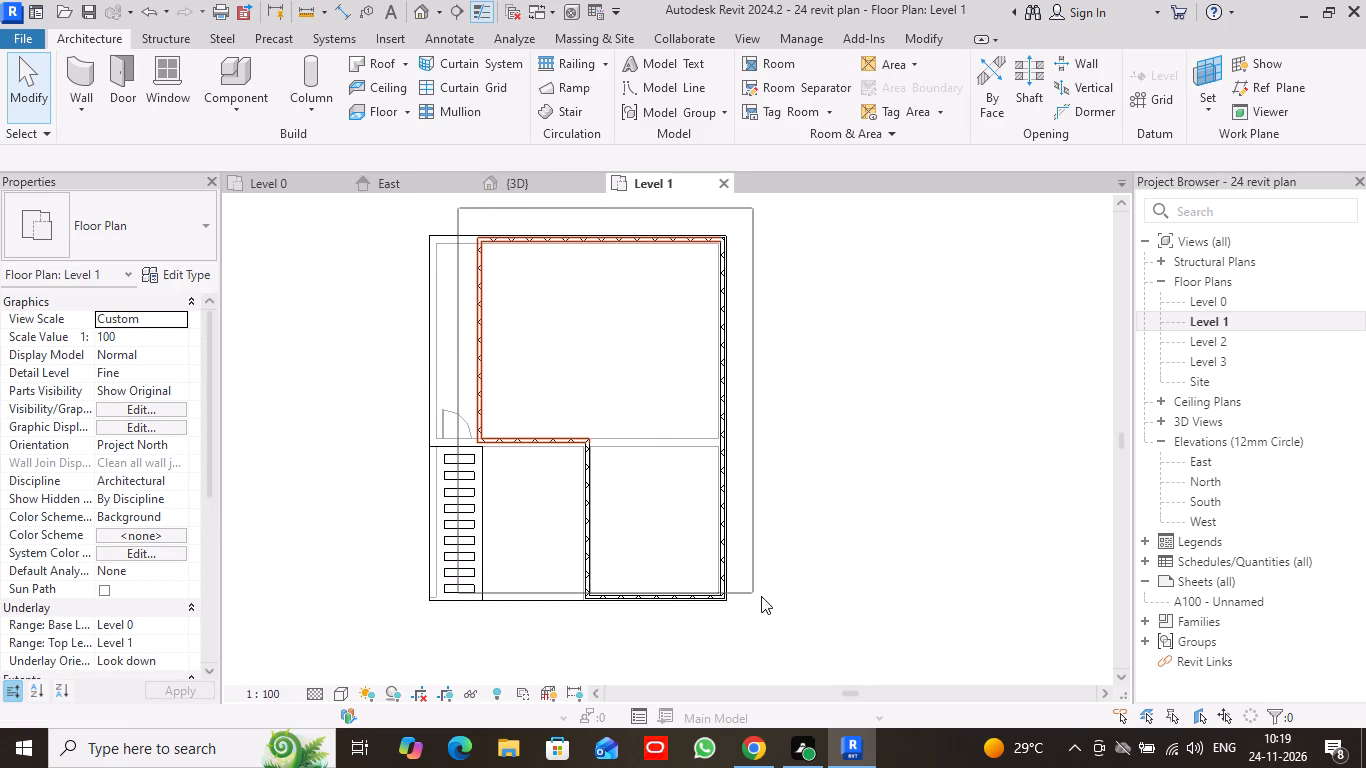
left_click_drag(761, 596, 780, 607)
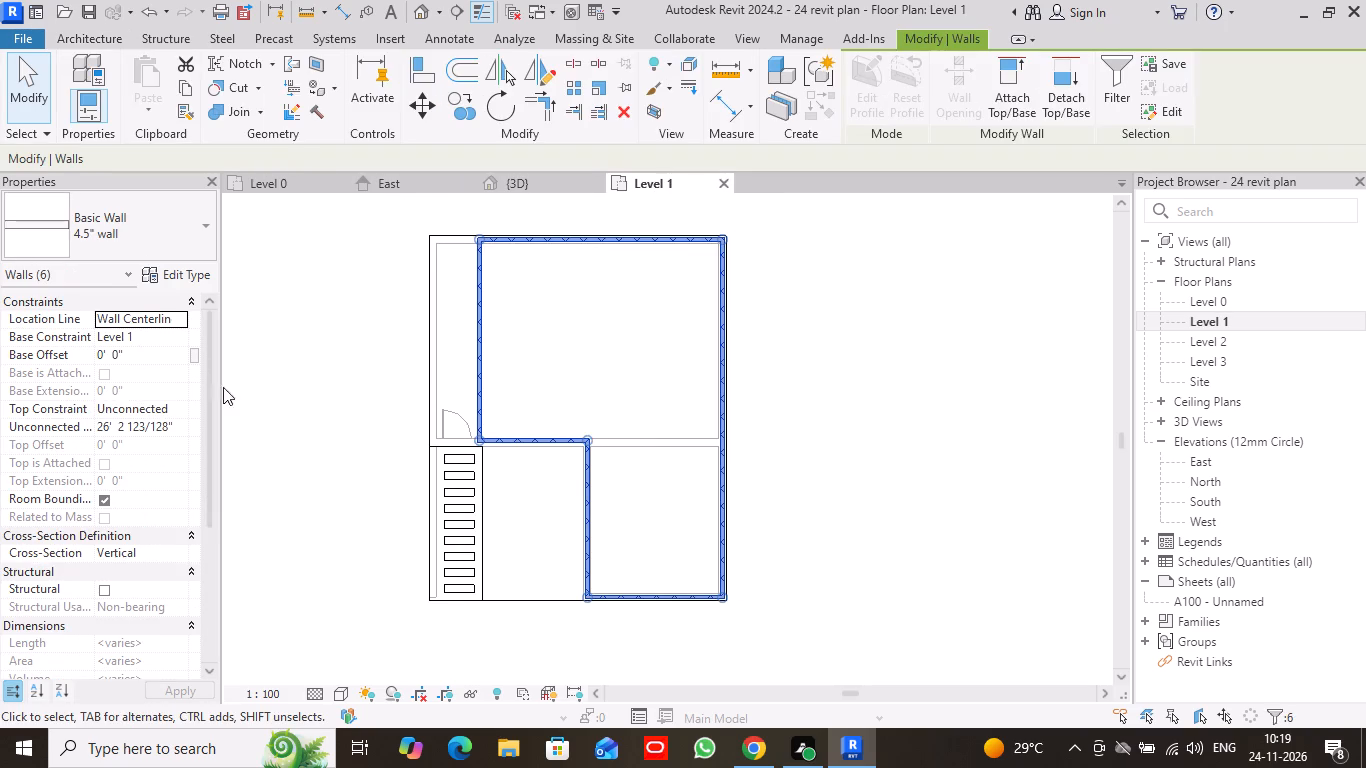
left_click(183, 407)
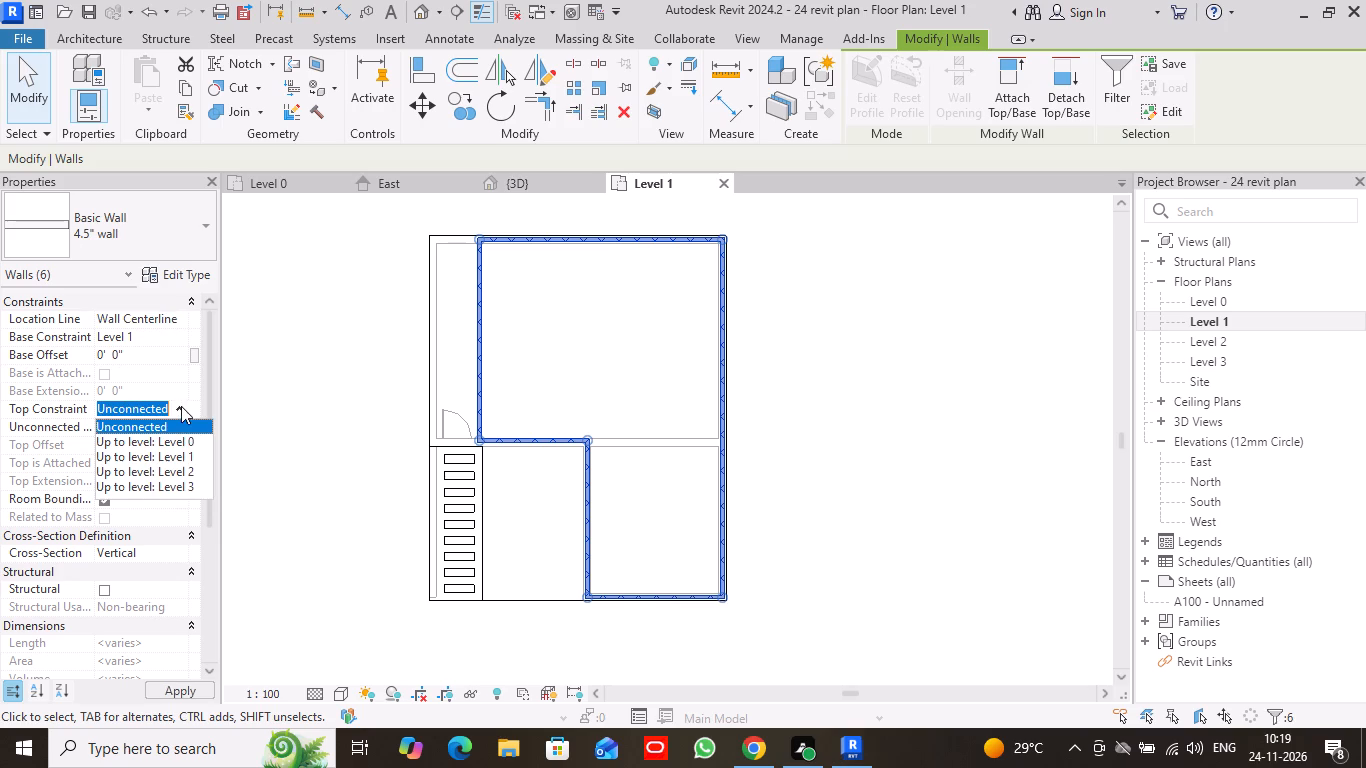
left_click(187, 467)
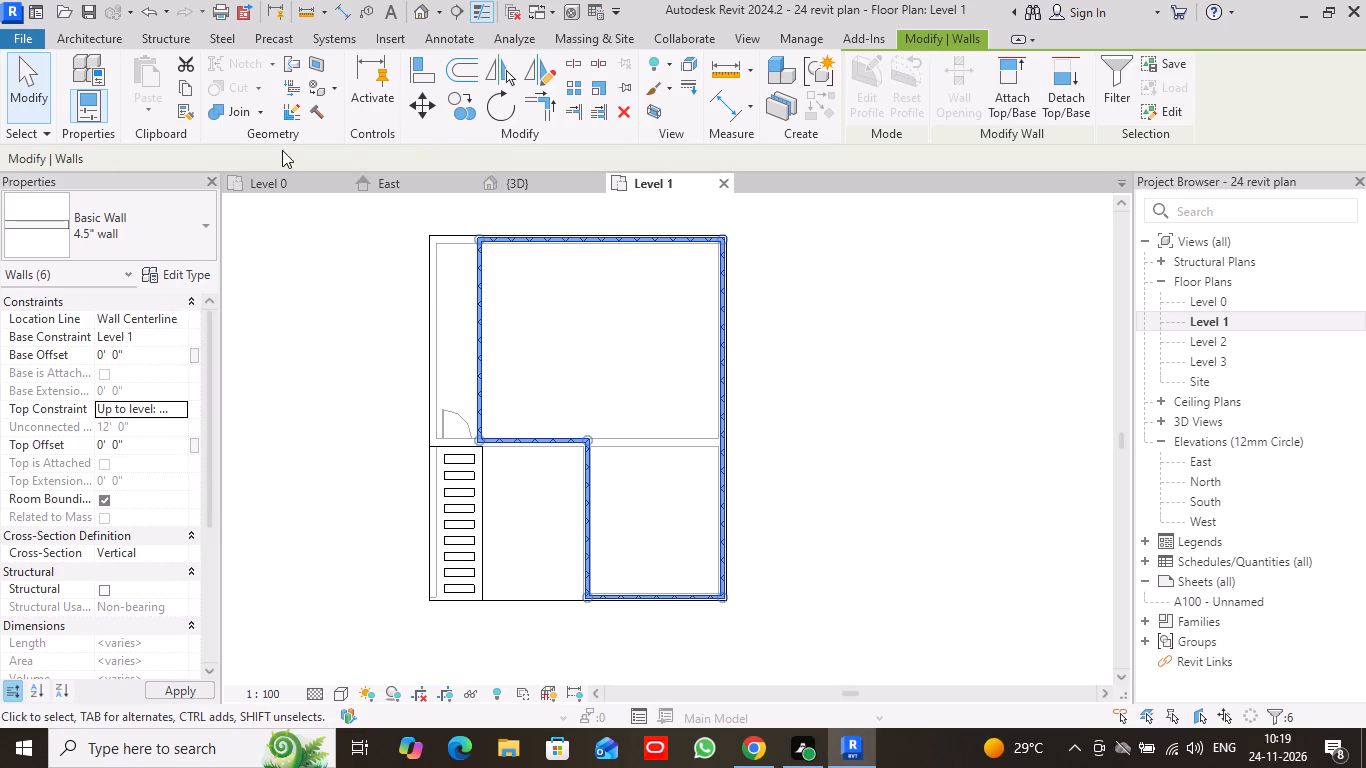
left_click(32, 98)
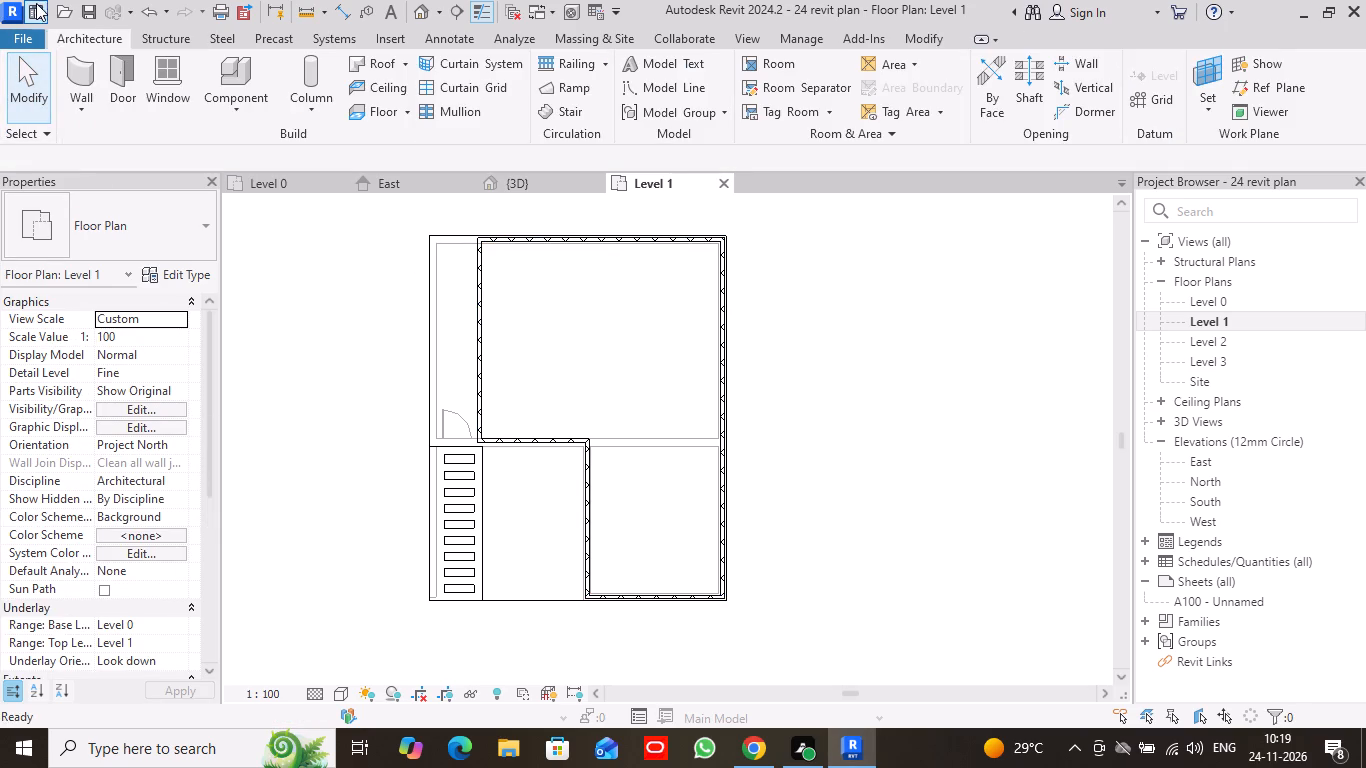
Examine the height of the Level 1 walls in 3D and their layout in the Level 1 plan.
left_click(549, 182)
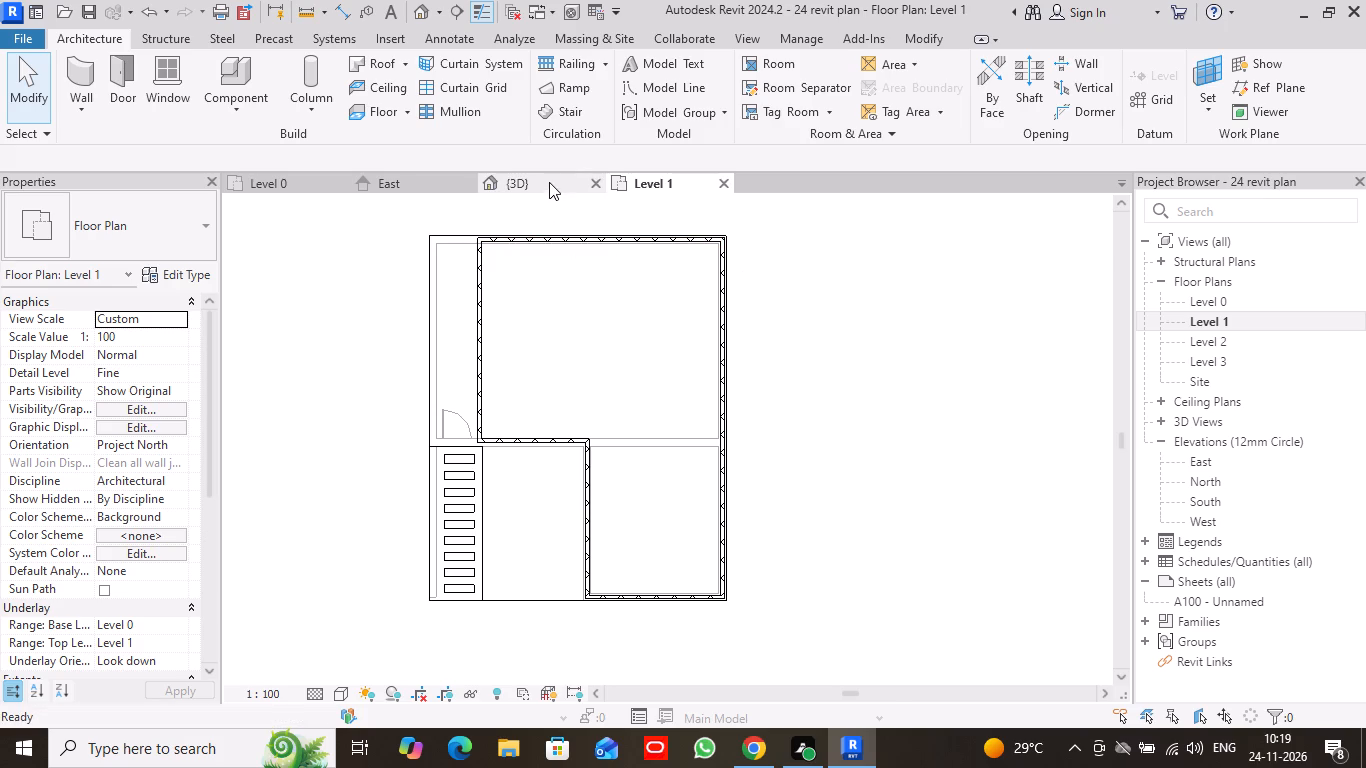
scroll(949, 533, "down", 1)
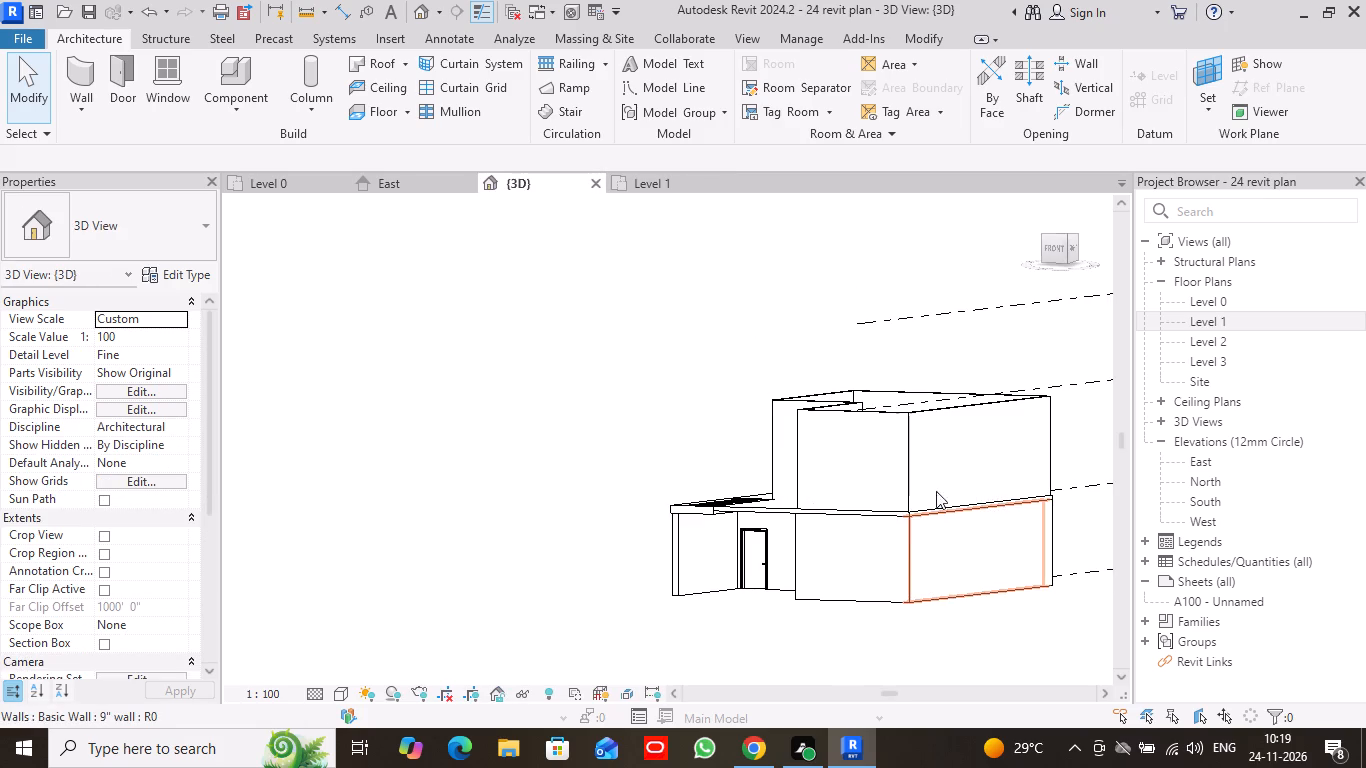
left_click(659, 184)
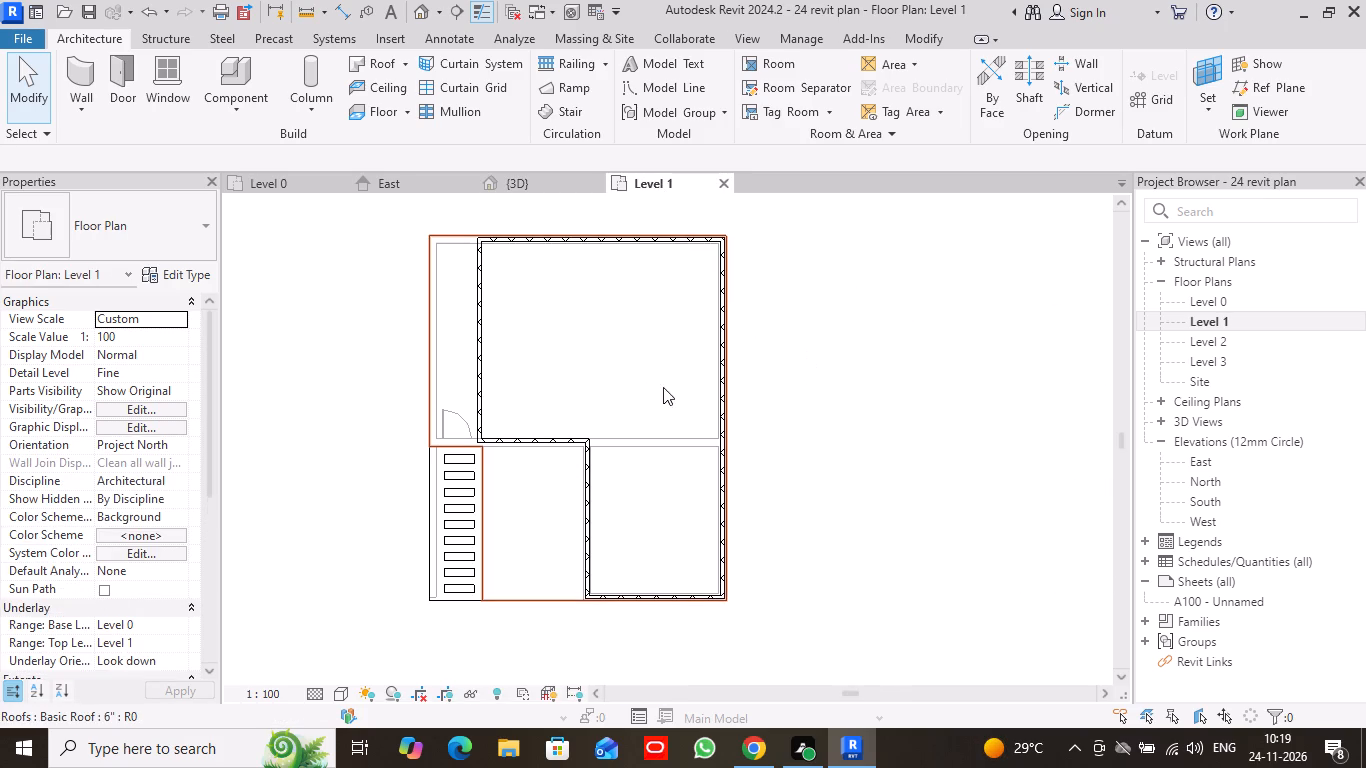
scroll(627, 382, "up", 1)
scroll(637, 337, "down", 1)
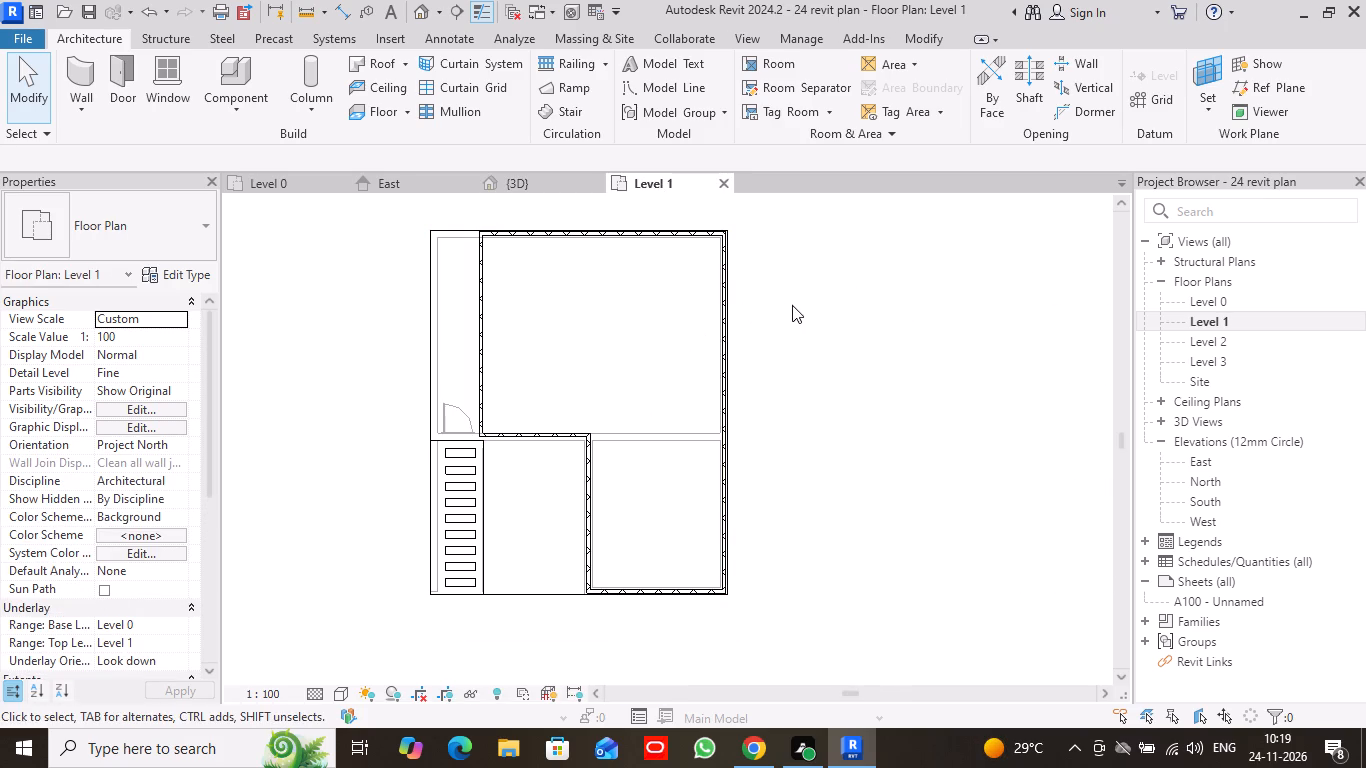
middle_click_drag(792, 305, 873, 319)
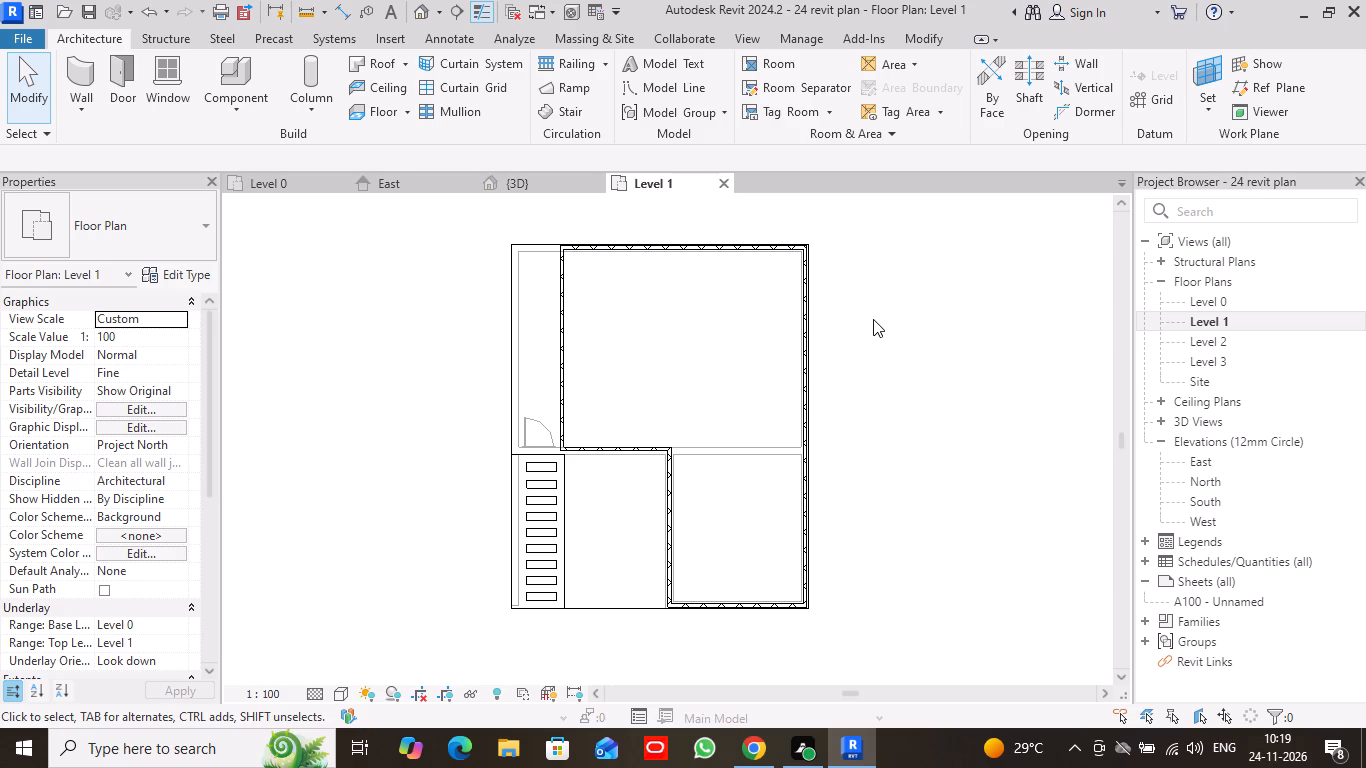
left_click(528, 185)
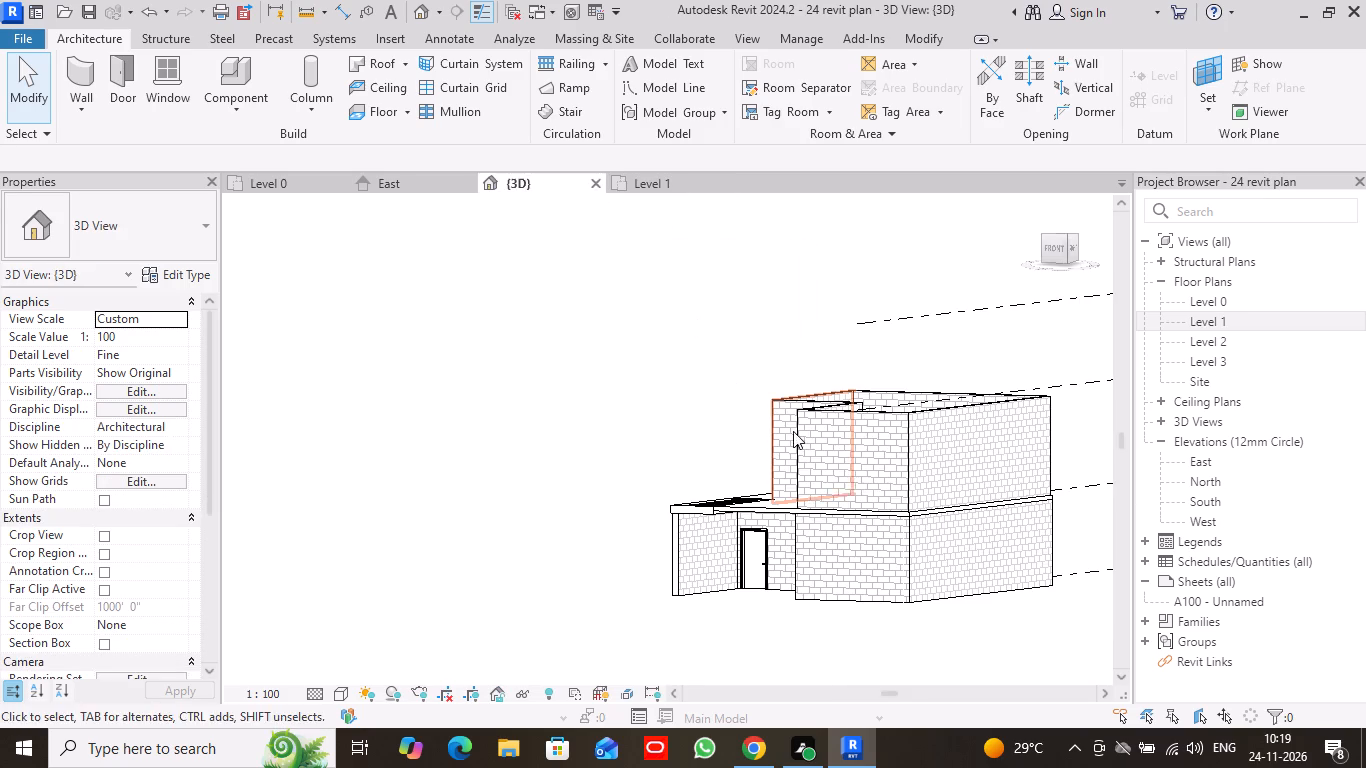
scroll(894, 492, "up", 3)
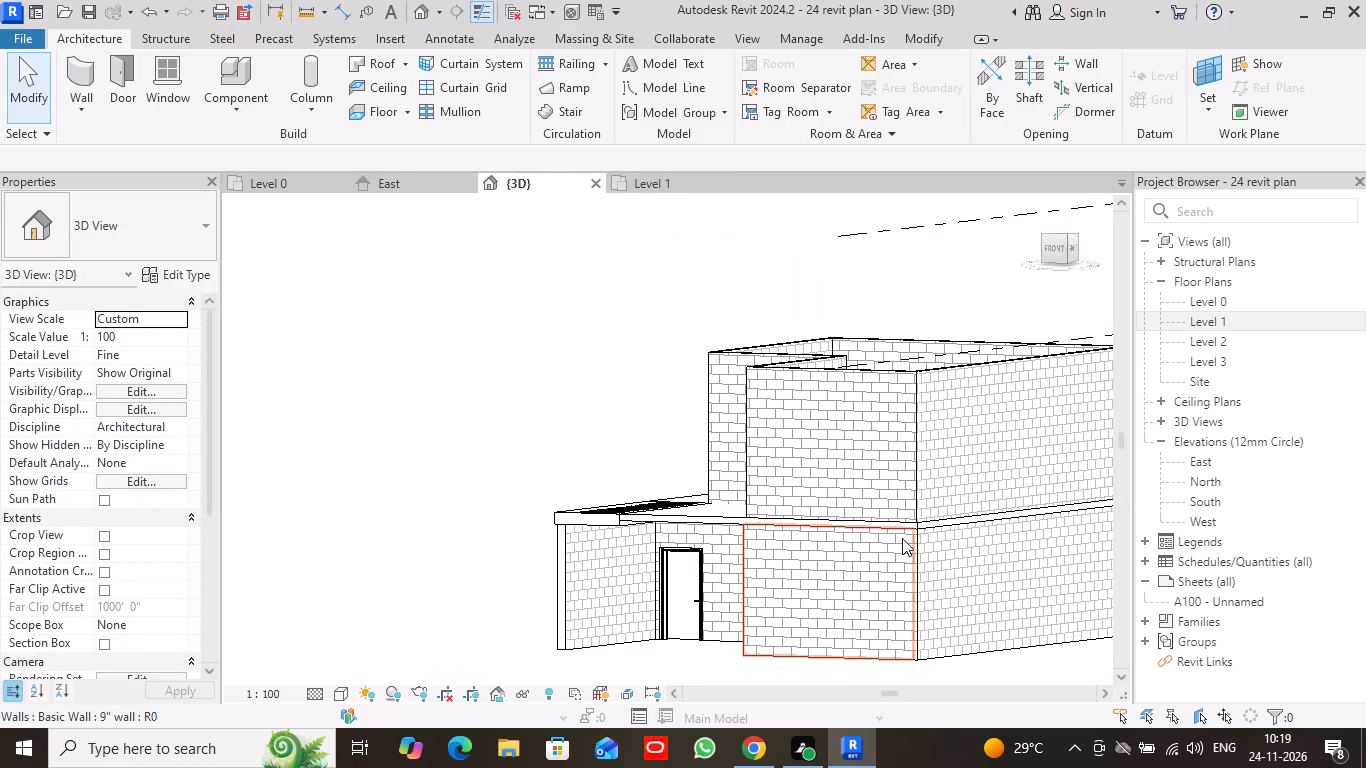
Align the outer face of the Level 0 9" south wall with the 4.5" south wall above it.
left_click(926, 36)
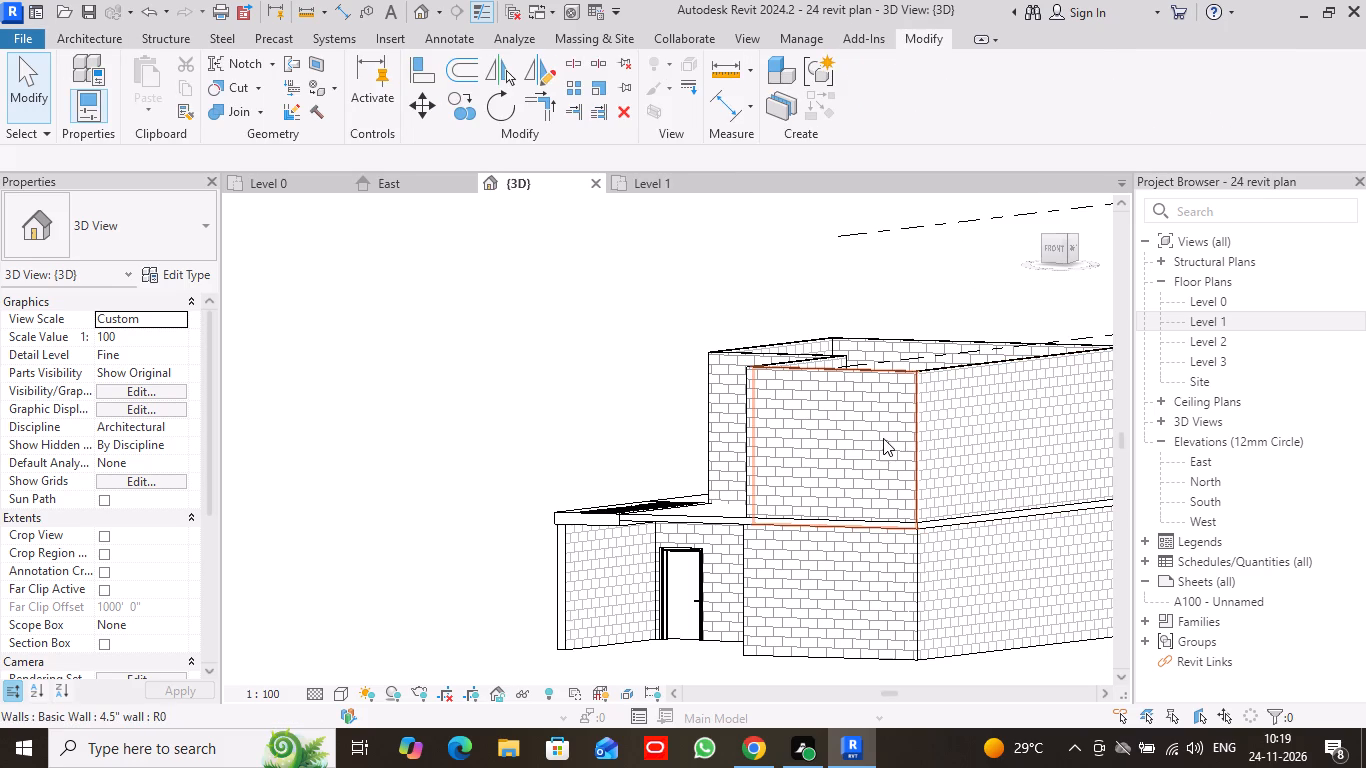
left_click(418, 73)
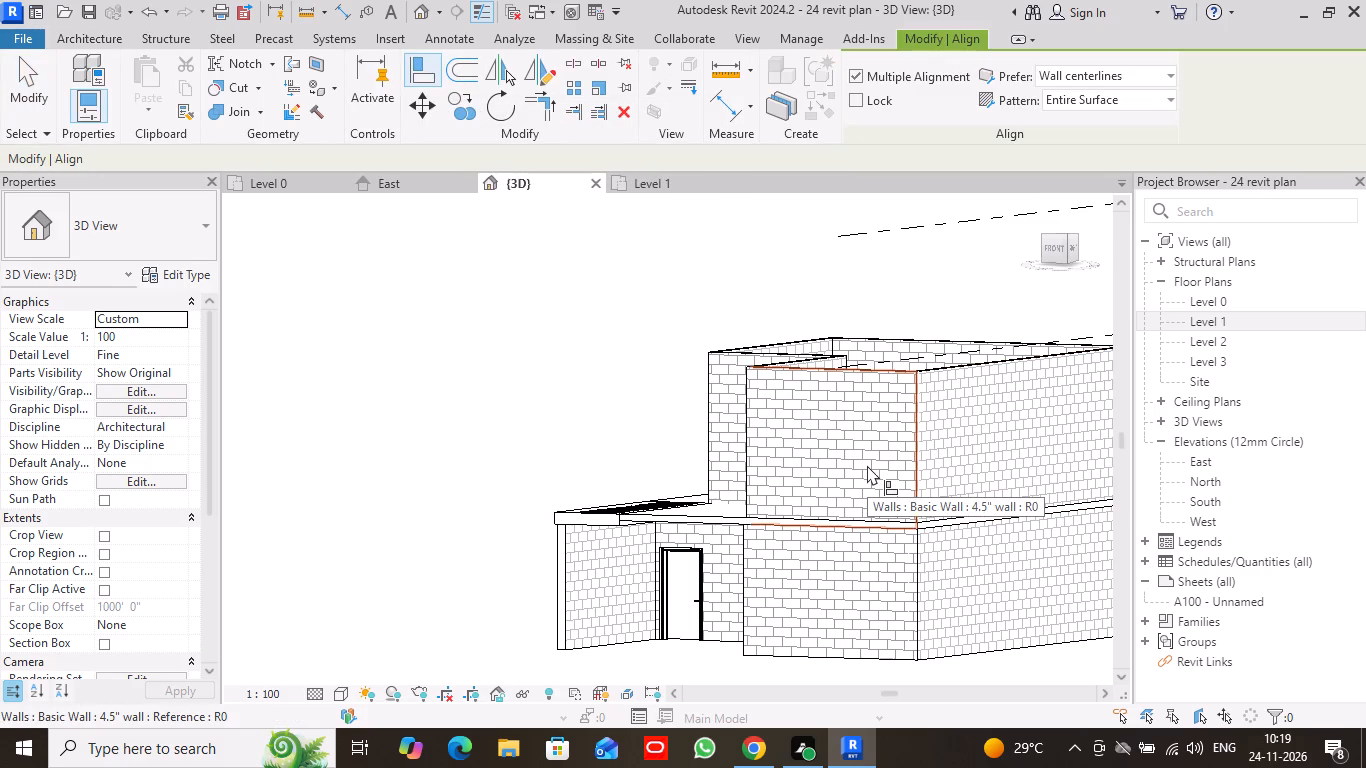
left_click(867, 465)
left_click(879, 538)
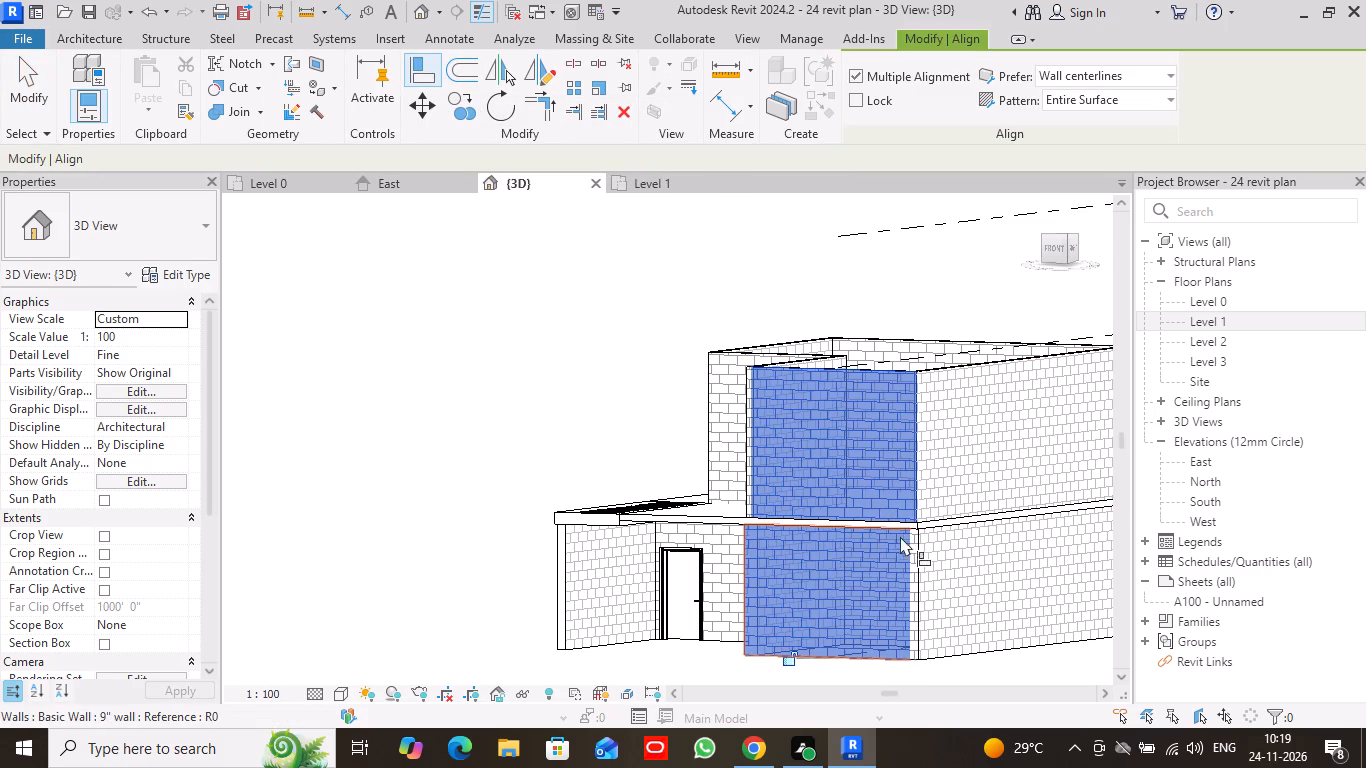
left_click(31, 65)
Align the outer face of the Level 0 9" east wall with the 4.5" east wall above it.
scroll(957, 491, "up", 7)
middle_click_drag(992, 501, 502, 405)
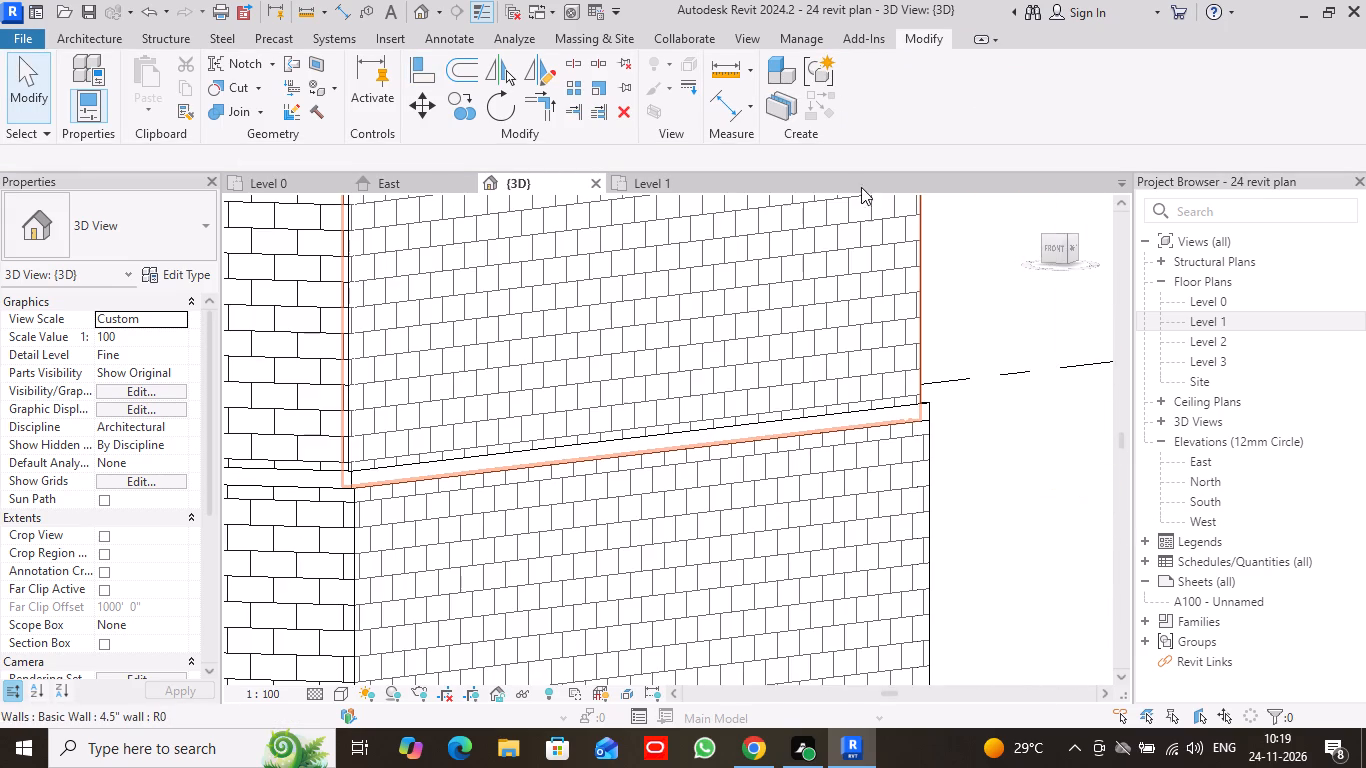
left_click(426, 72)
left_click(710, 376)
left_click(727, 474)
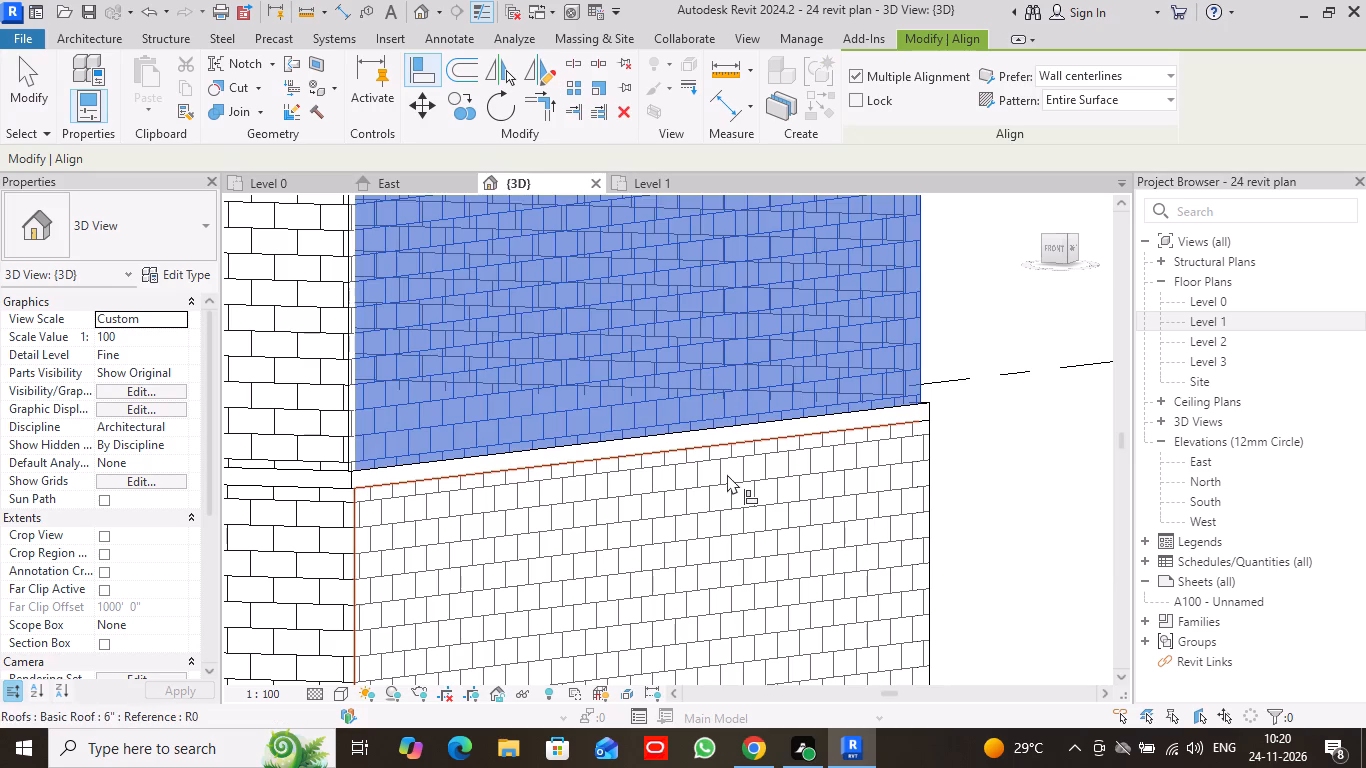
scroll(534, 361, "down", 3)
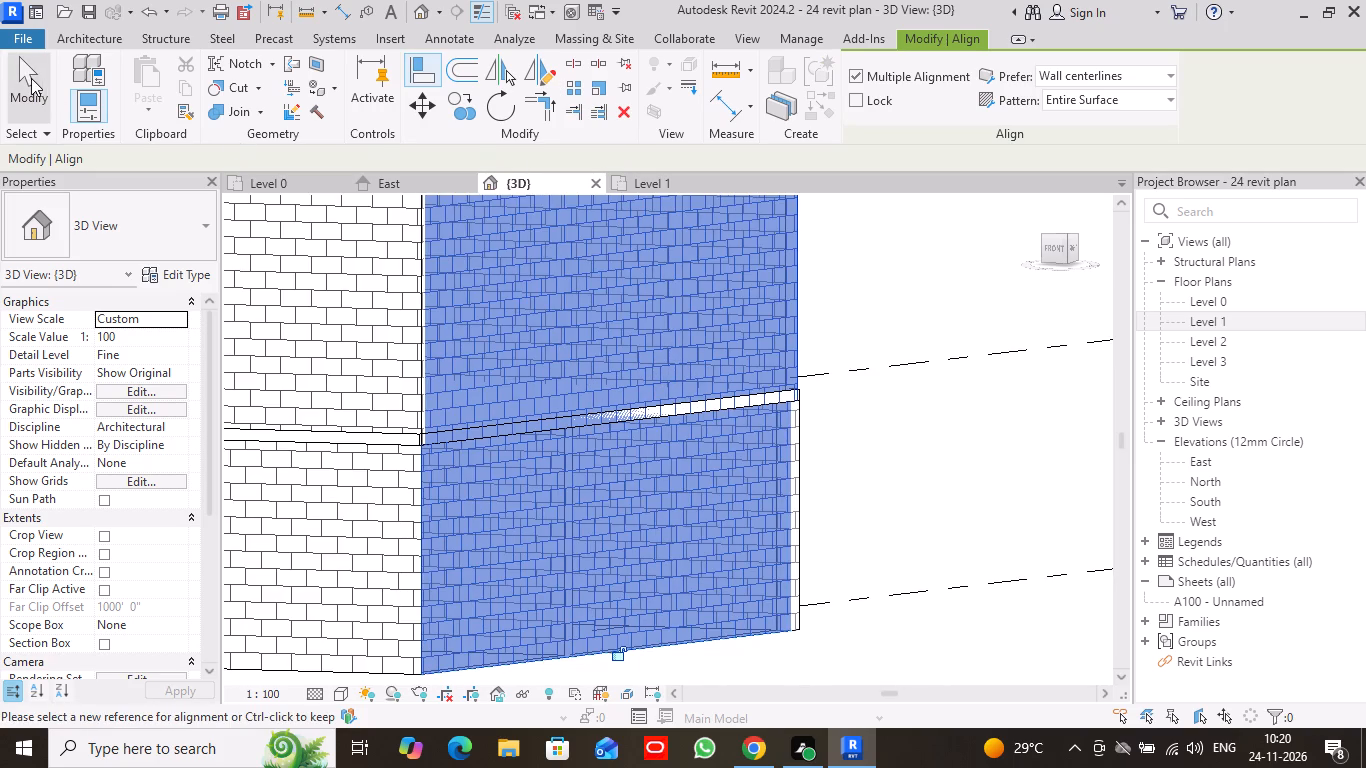
left_click(31, 78)
Align the Level 0 9" south wall's outer face with the 4.5" south wall above it once more.
scroll(408, 292, "down", 6)
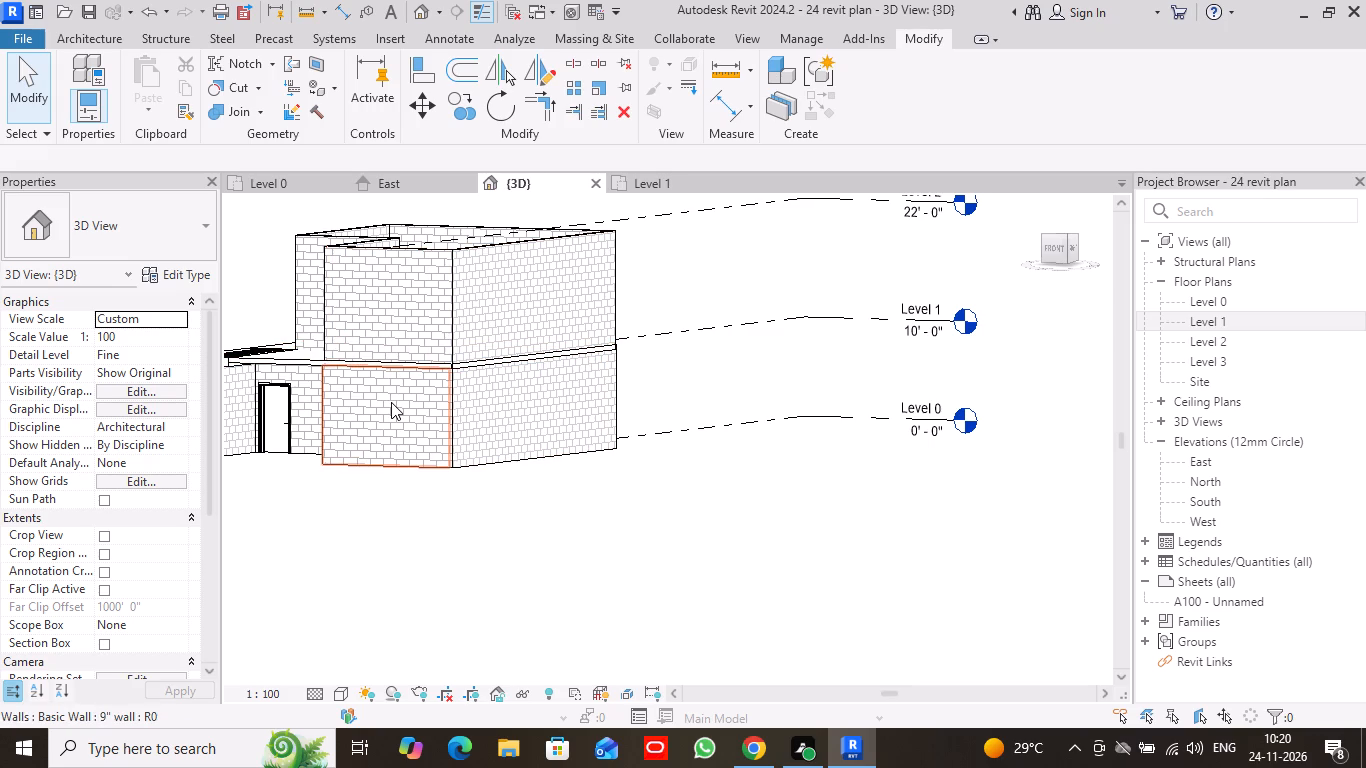
scroll(389, 395, "up", 3)
left_click(421, 74)
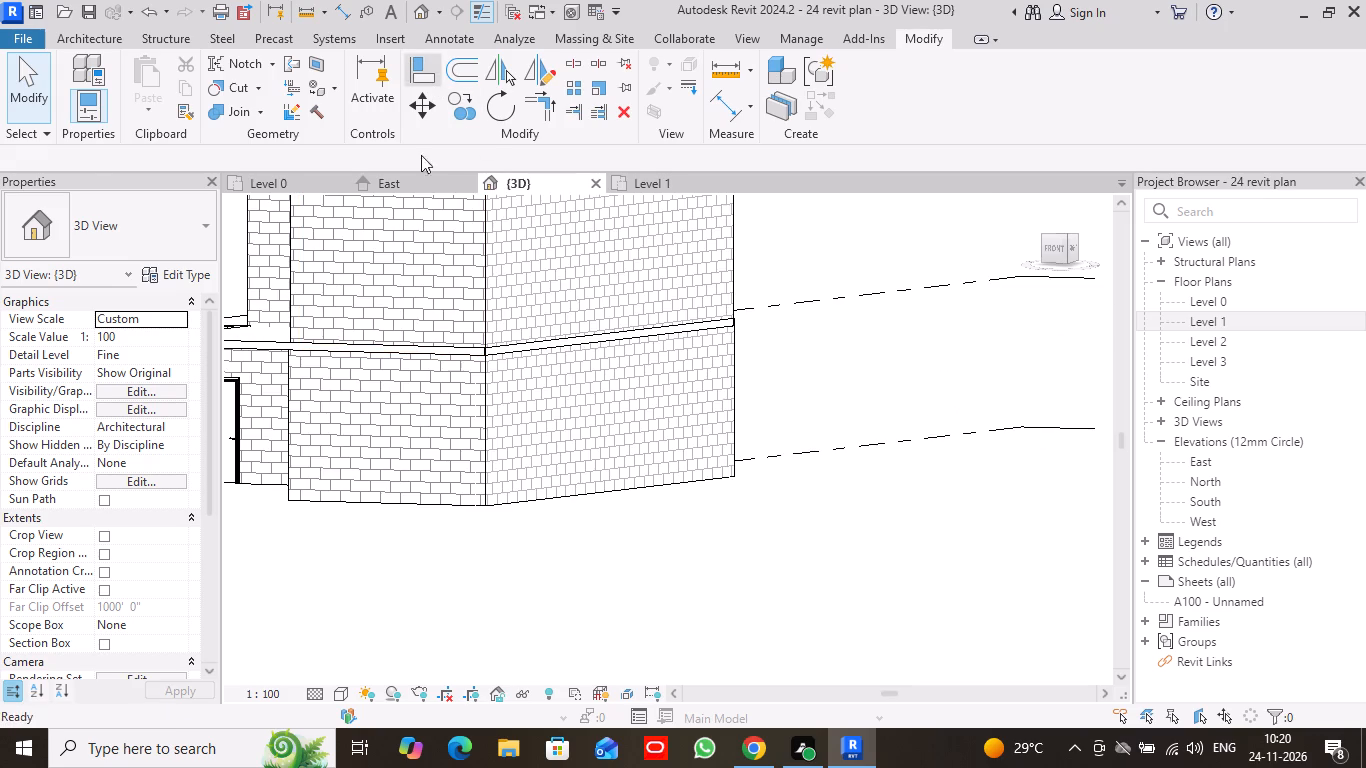
left_click(419, 304)
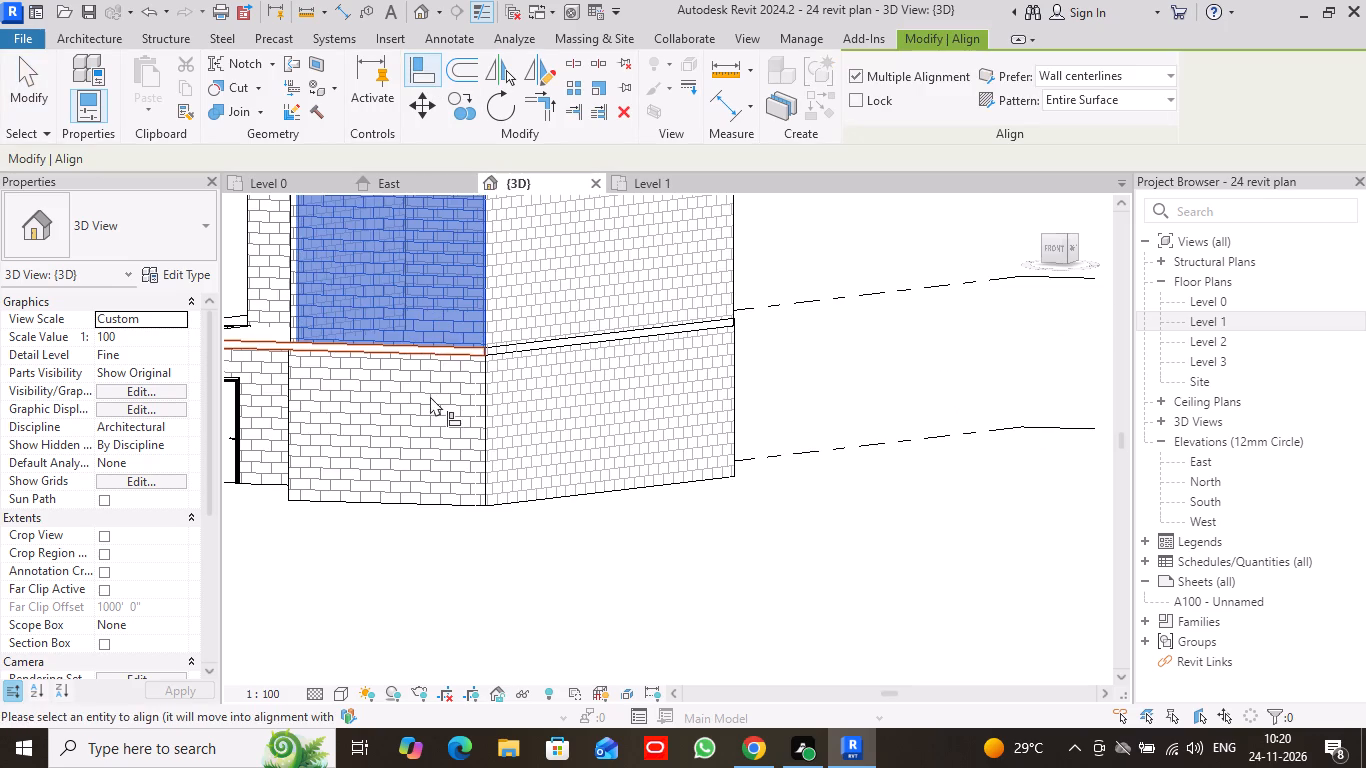
left_click(430, 396)
left_click(28, 100)
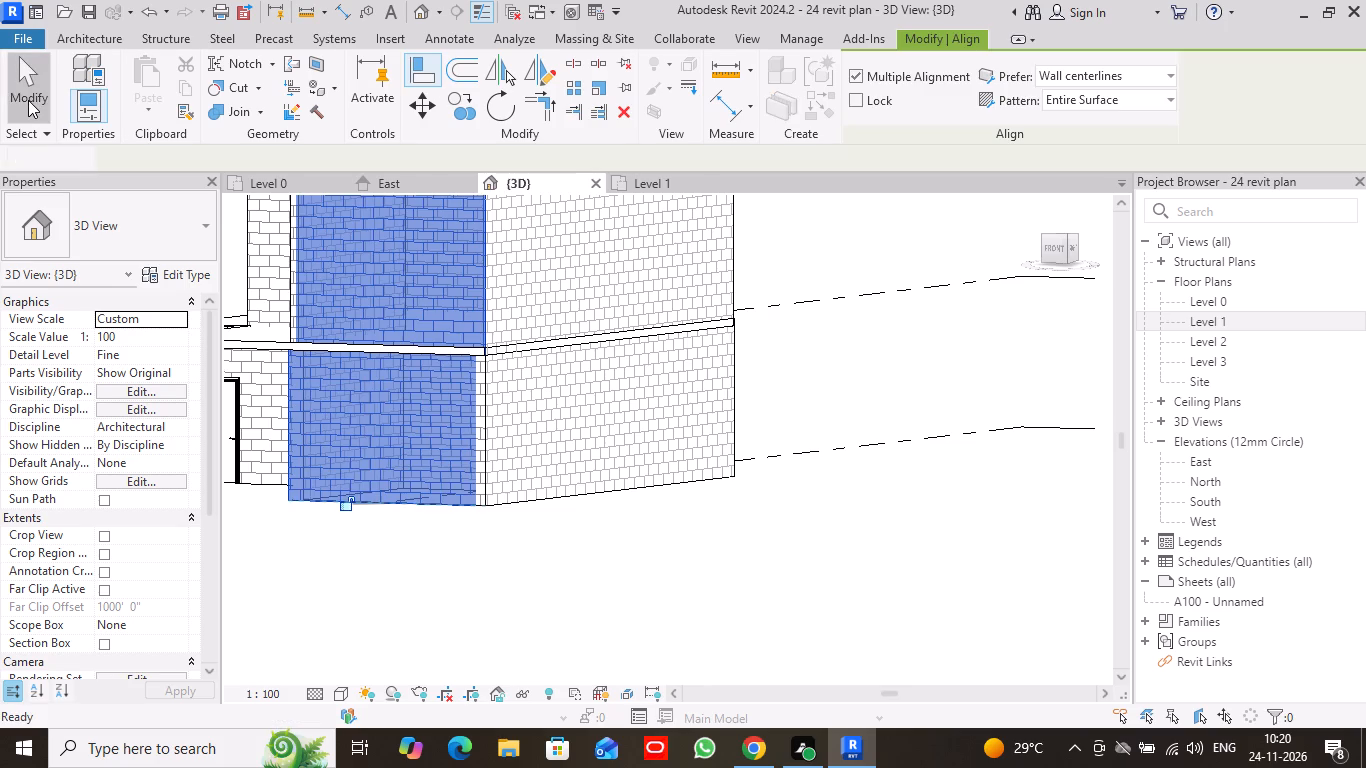
Examine the aligned two-storey walls from above in 3D and in the Level 1 plan, ending in the plan.
scroll(378, 197, "down", 5)
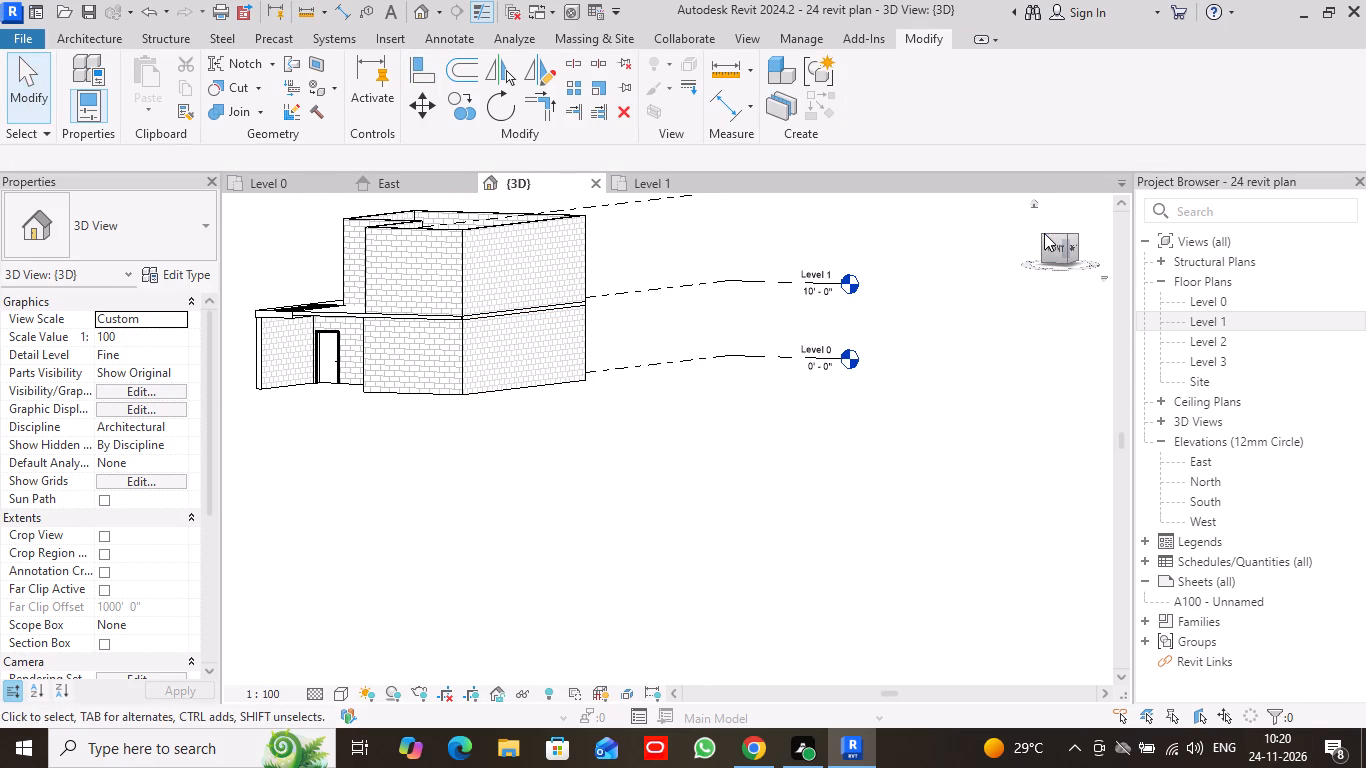
left_click_drag(1045, 241, 1059, 278)
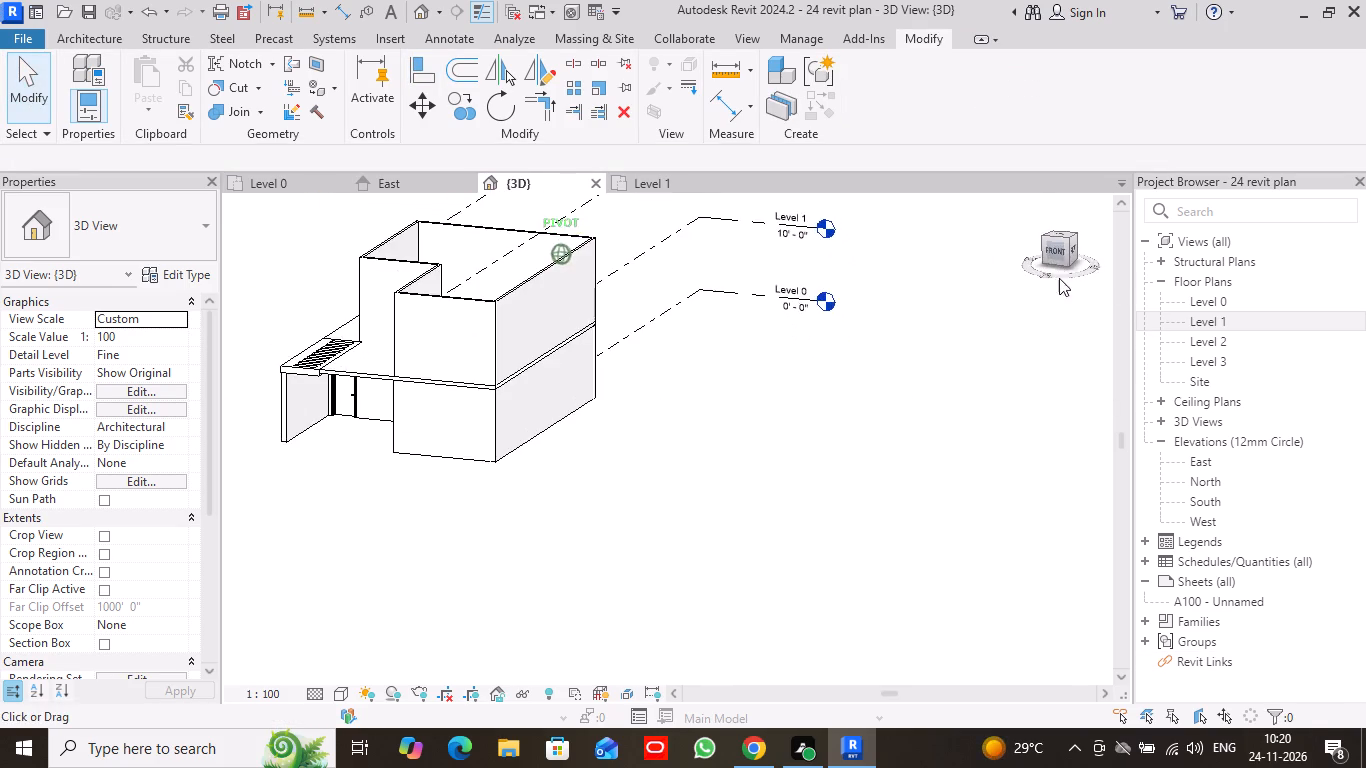
left_click_drag(1059, 278, 1062, 290)
middle_click_drag(616, 605, 657, 566)
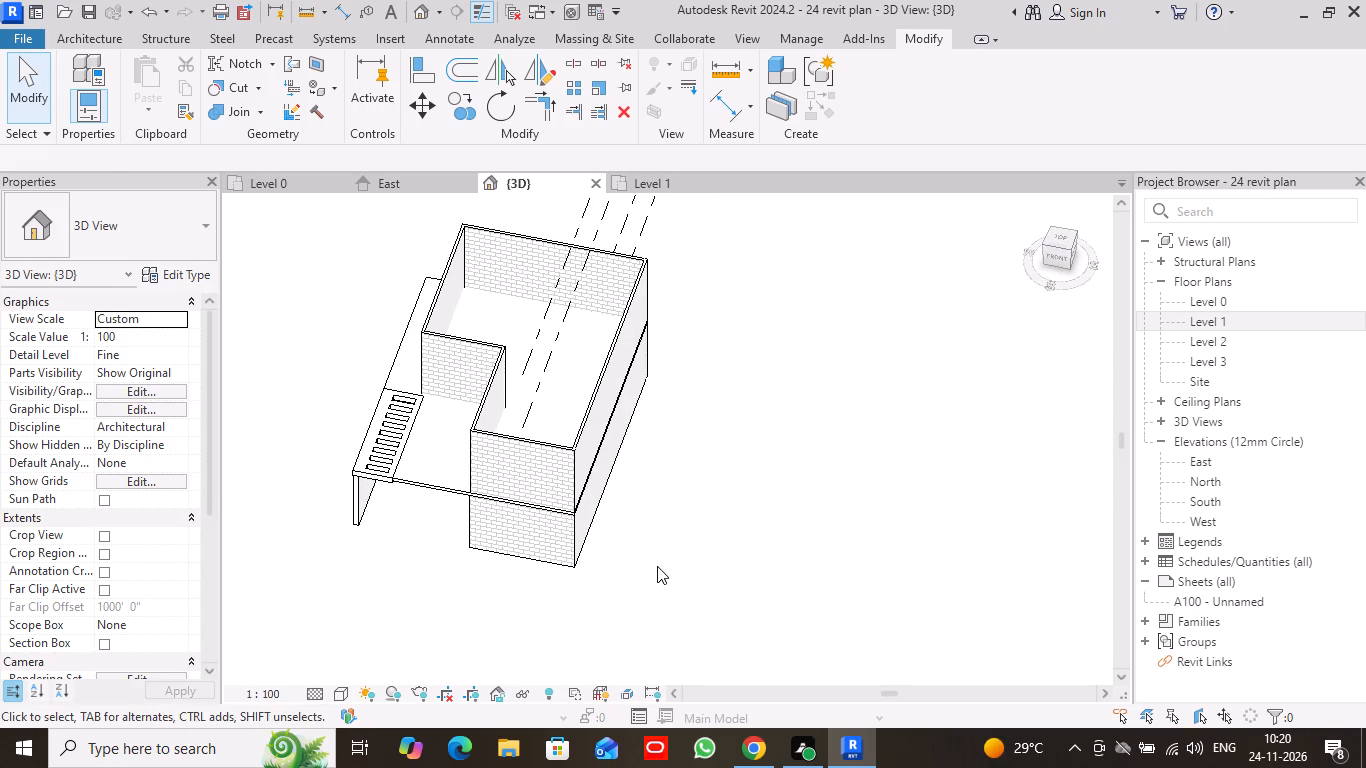
left_click(32, 107)
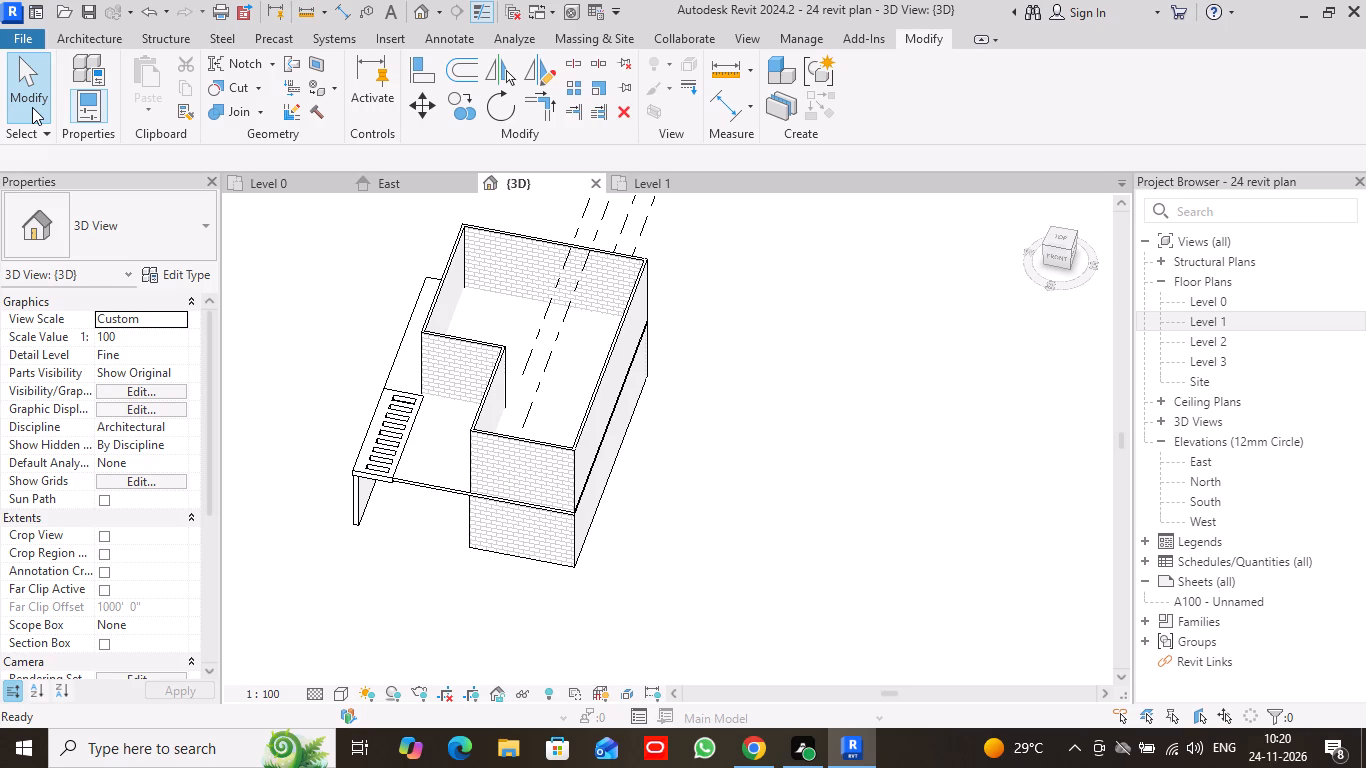
left_click(675, 181)
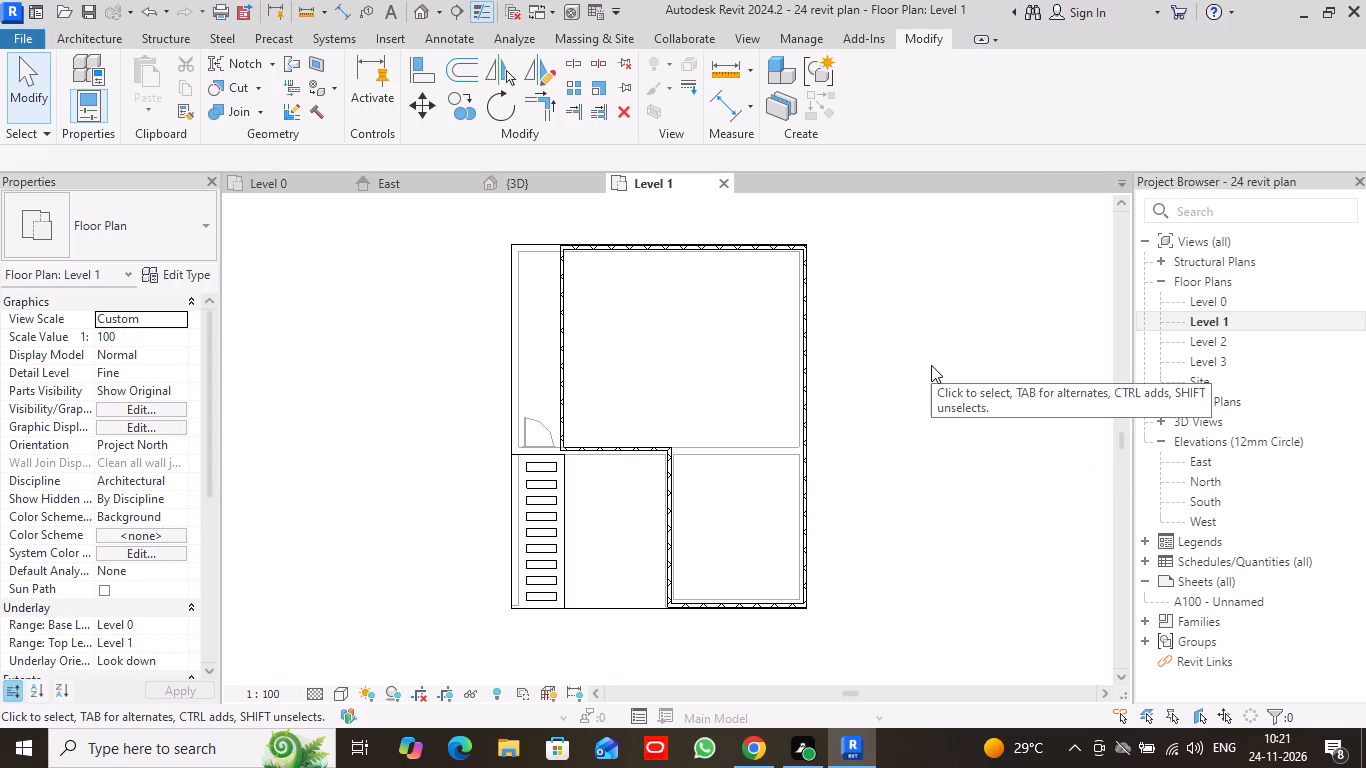
middle_click_drag(931, 365, 893, 377)
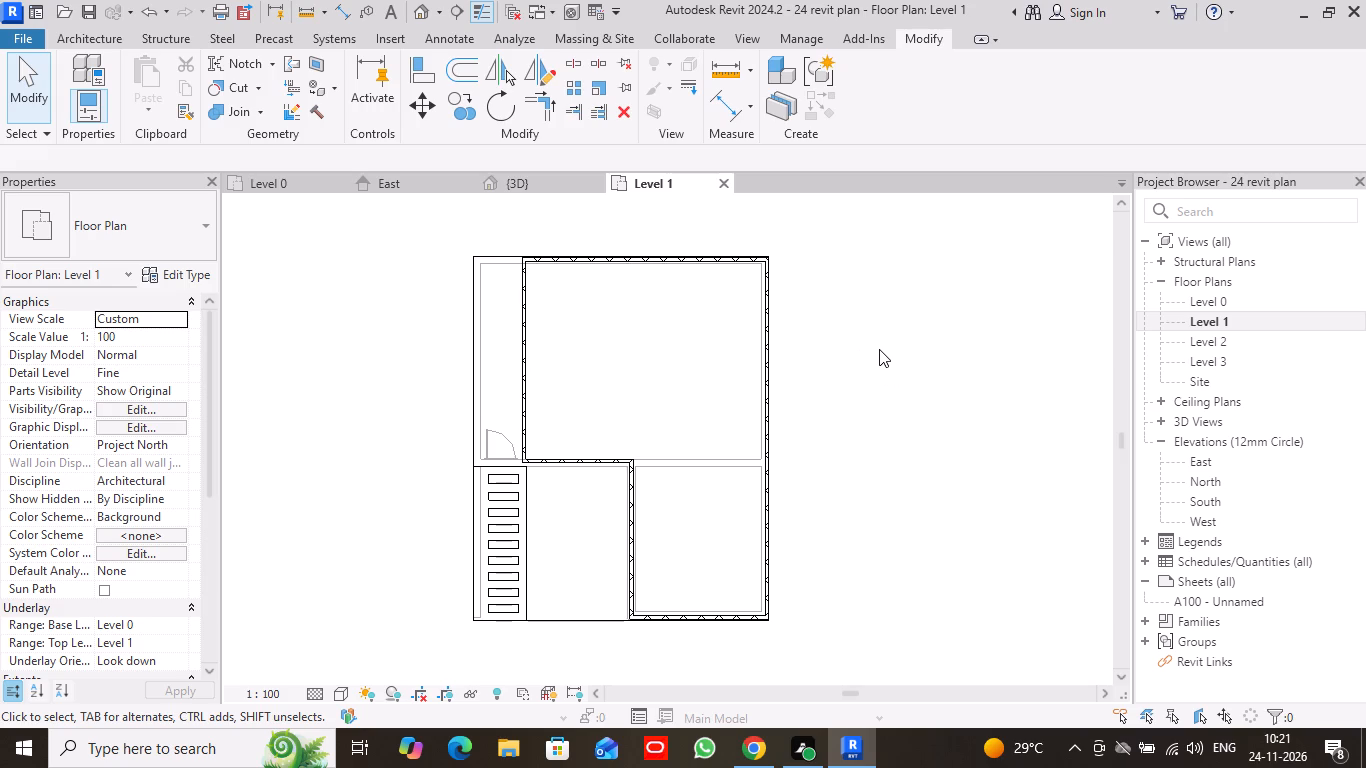
scroll(792, 378, "down", 1)
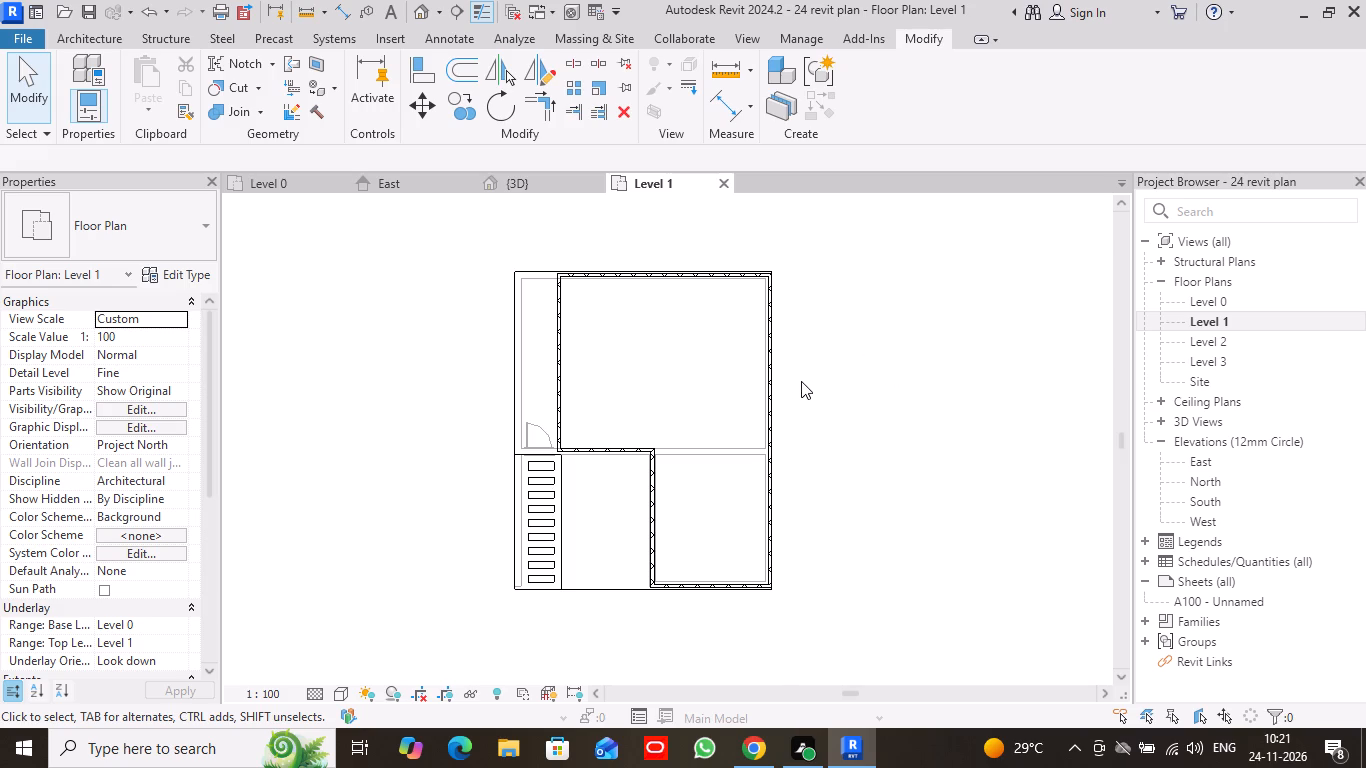
scroll(802, 381, "up", 1)
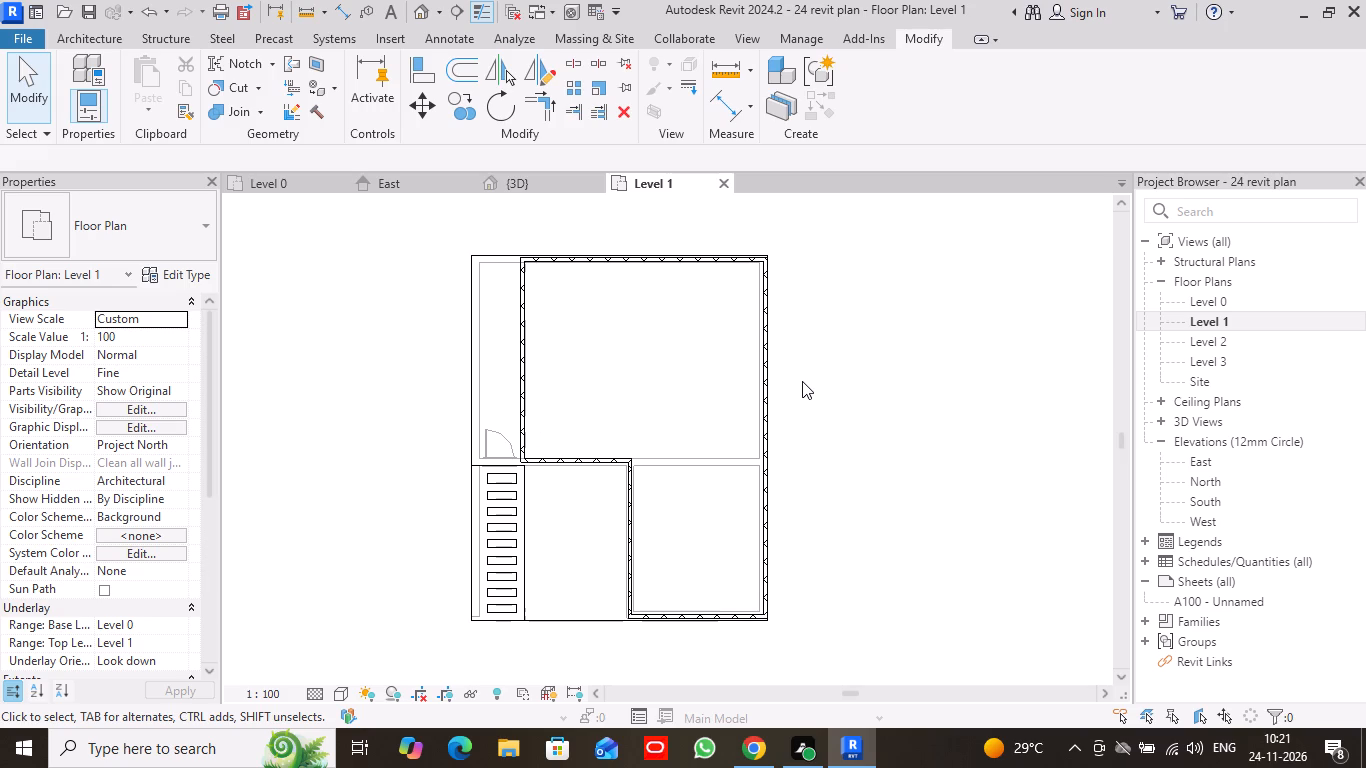
left_click(565, 181)
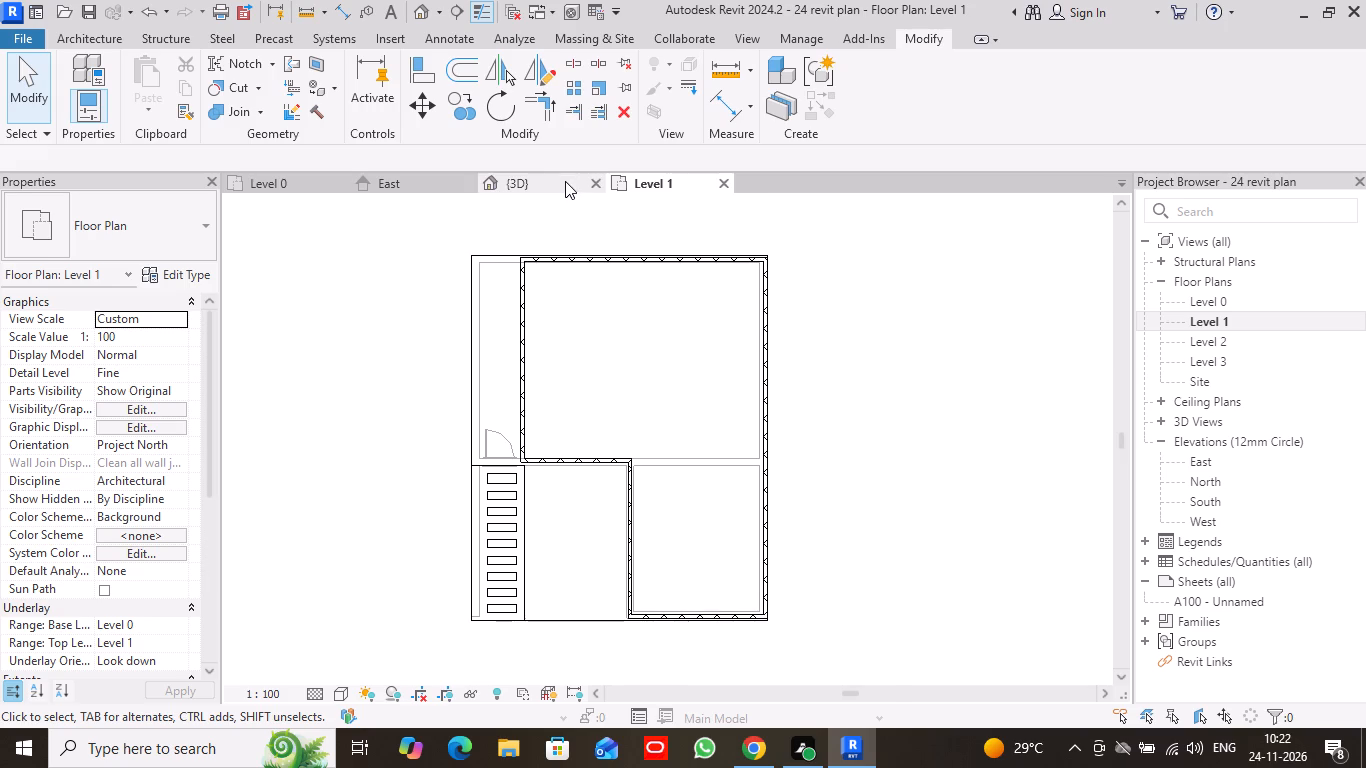
scroll(656, 480, "up", 3)
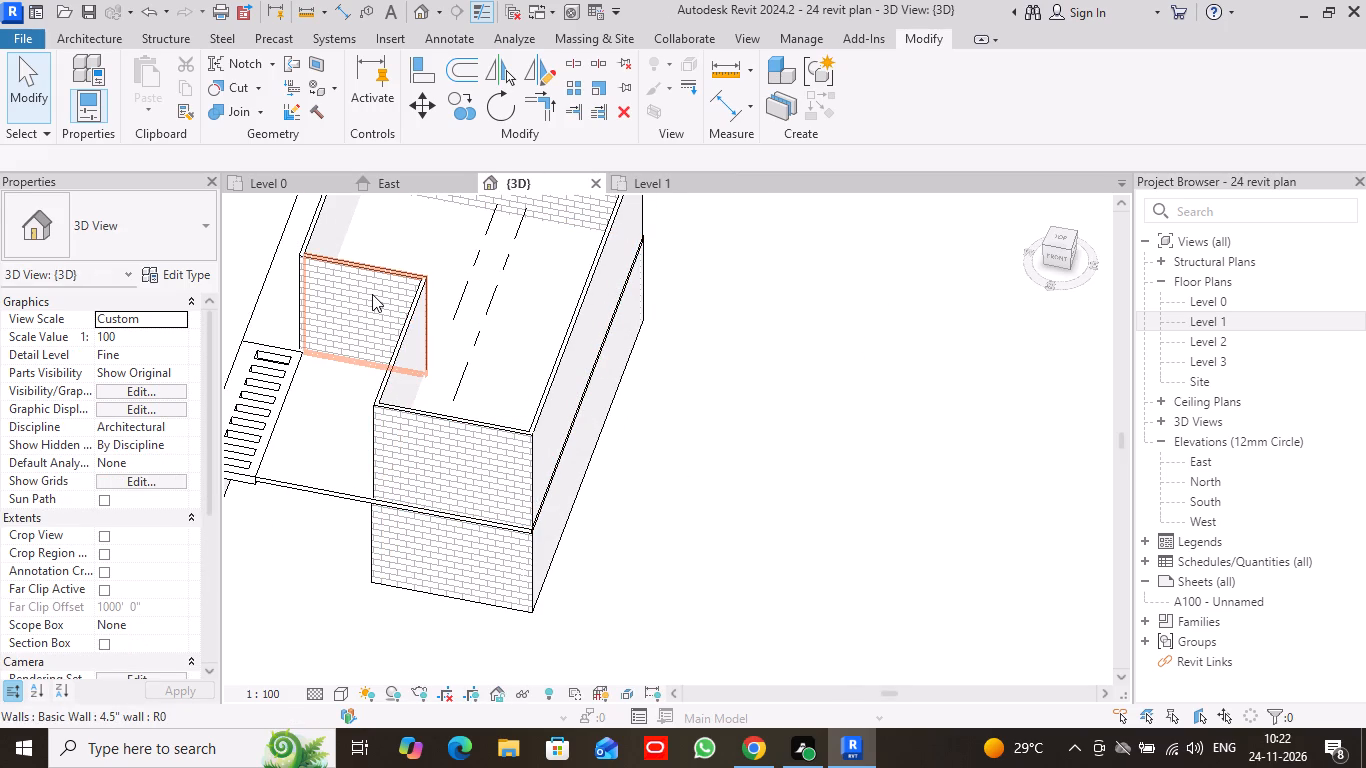
scroll(507, 339, "down", 2)
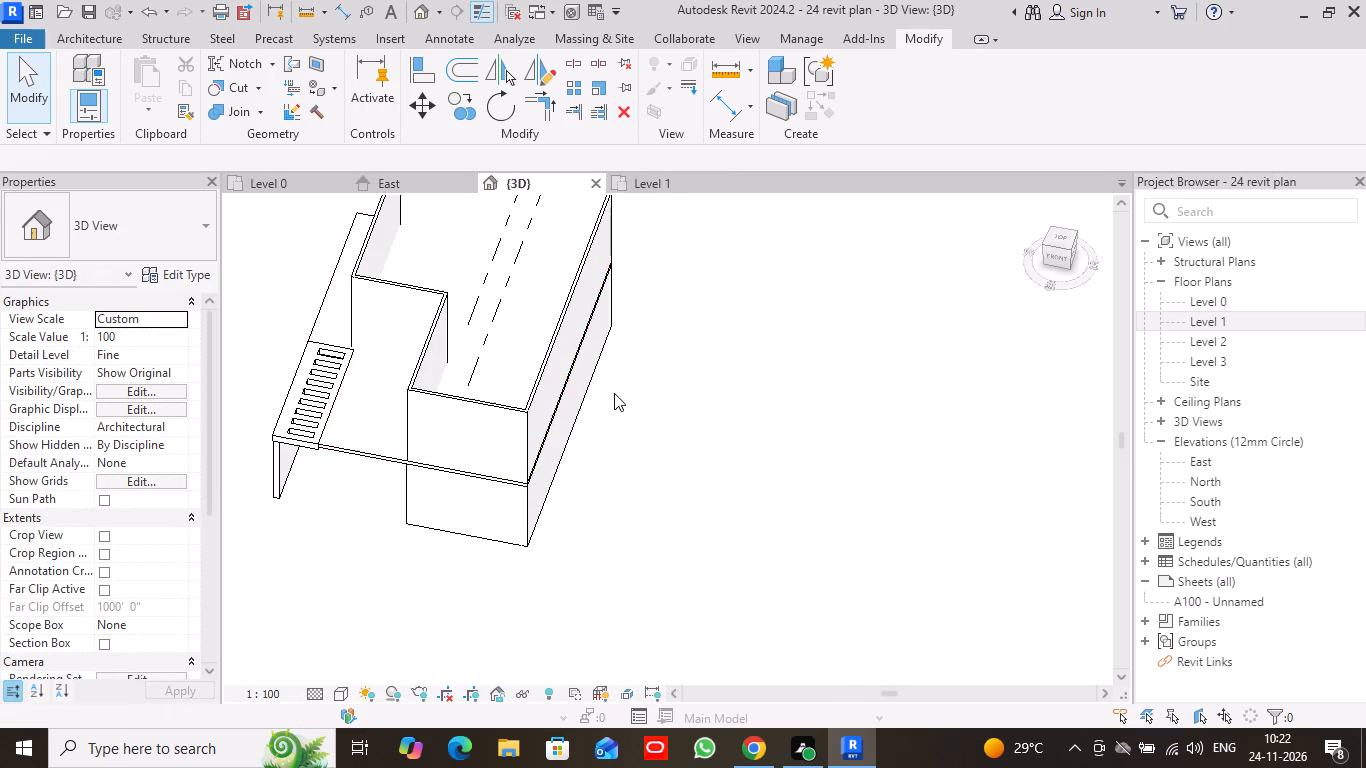
middle_click_drag(620, 396, 766, 461)
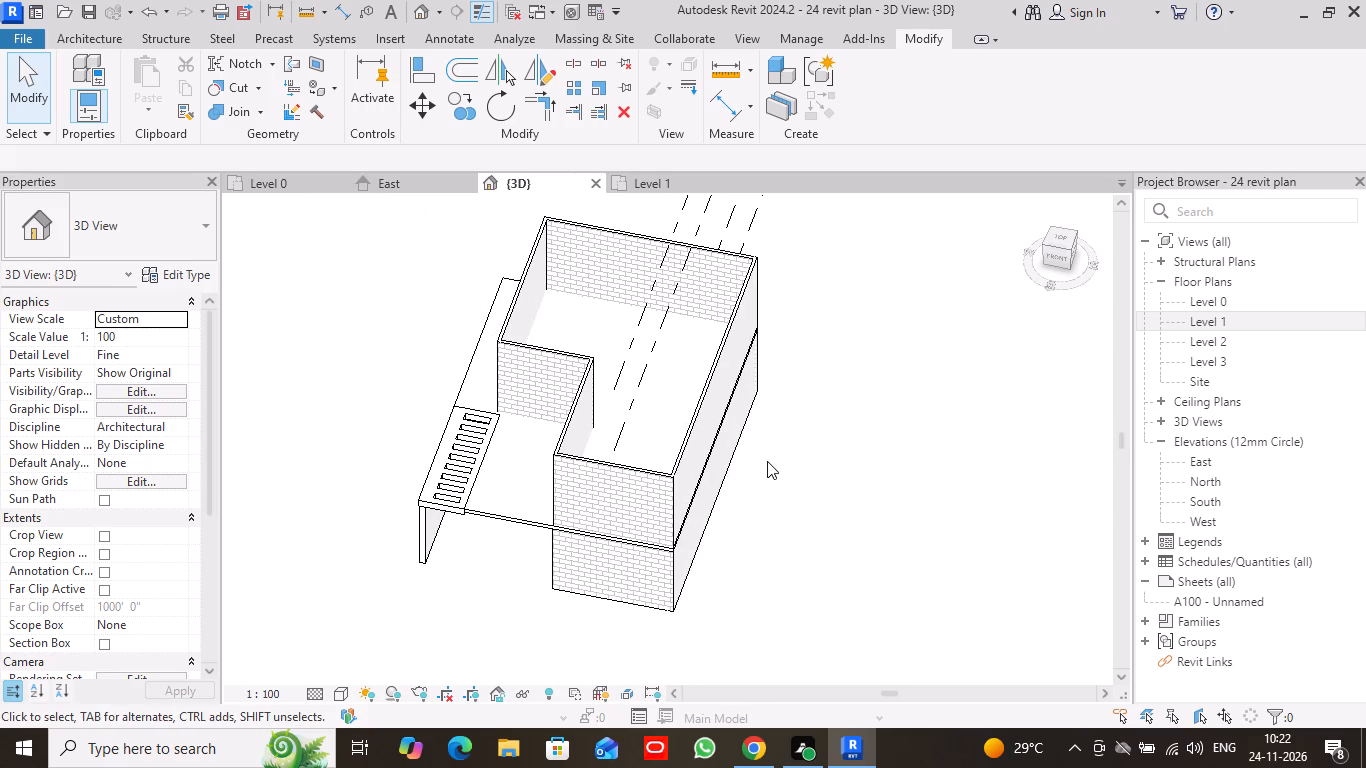
left_click(687, 182)
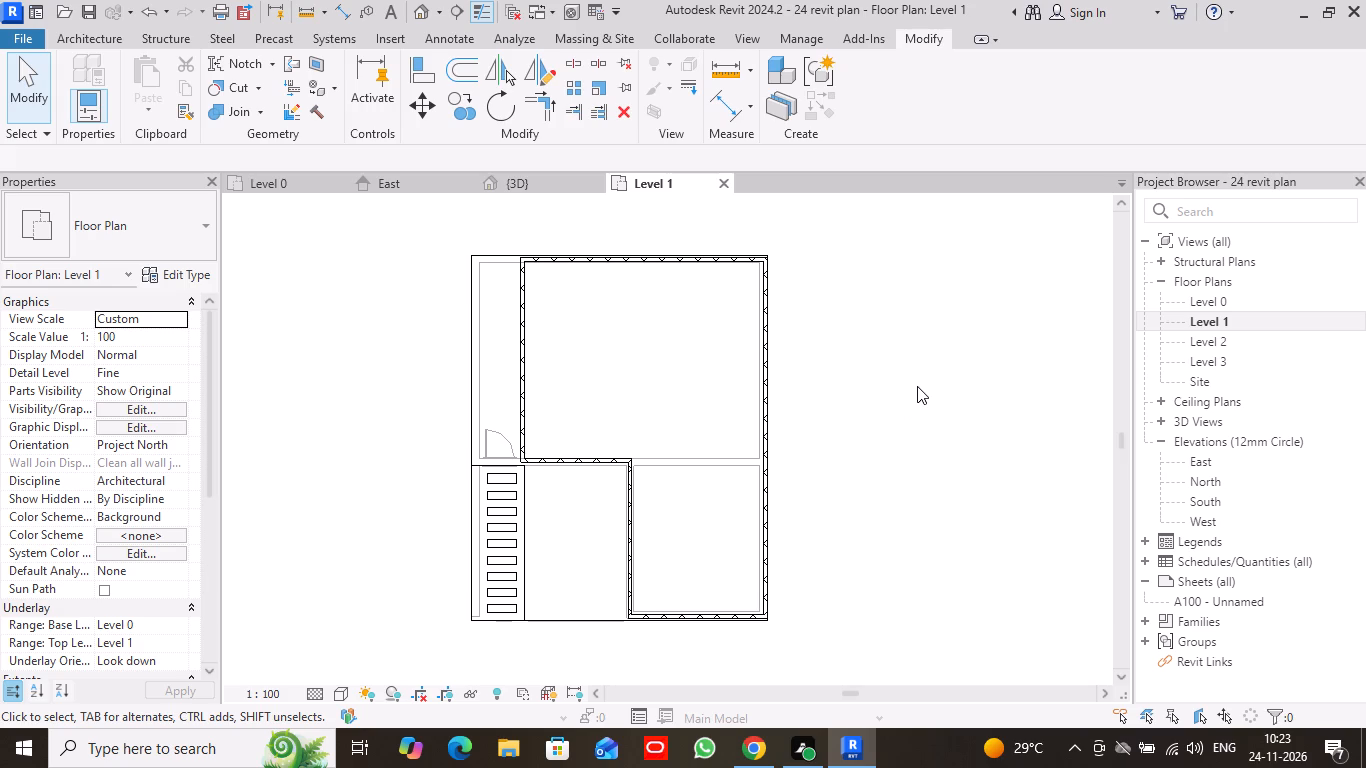
Draw a Curtain_Wall-Empty wall on Level 1, about 10'-6" west from the notch's southeast wall corner to the stair-side roof edge.
scroll(830, 451, "down", 1)
middle_click_drag(830, 460, 846, 451)
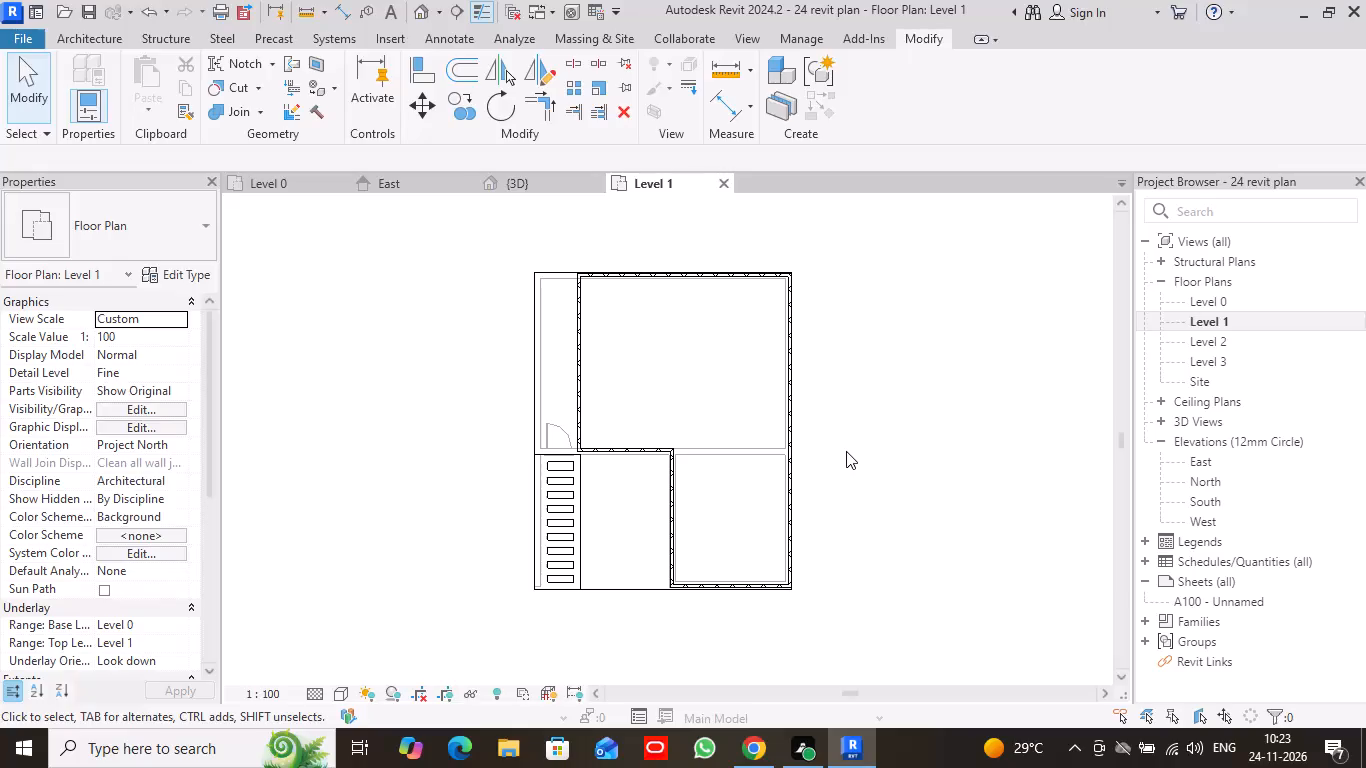
left_click(108, 36)
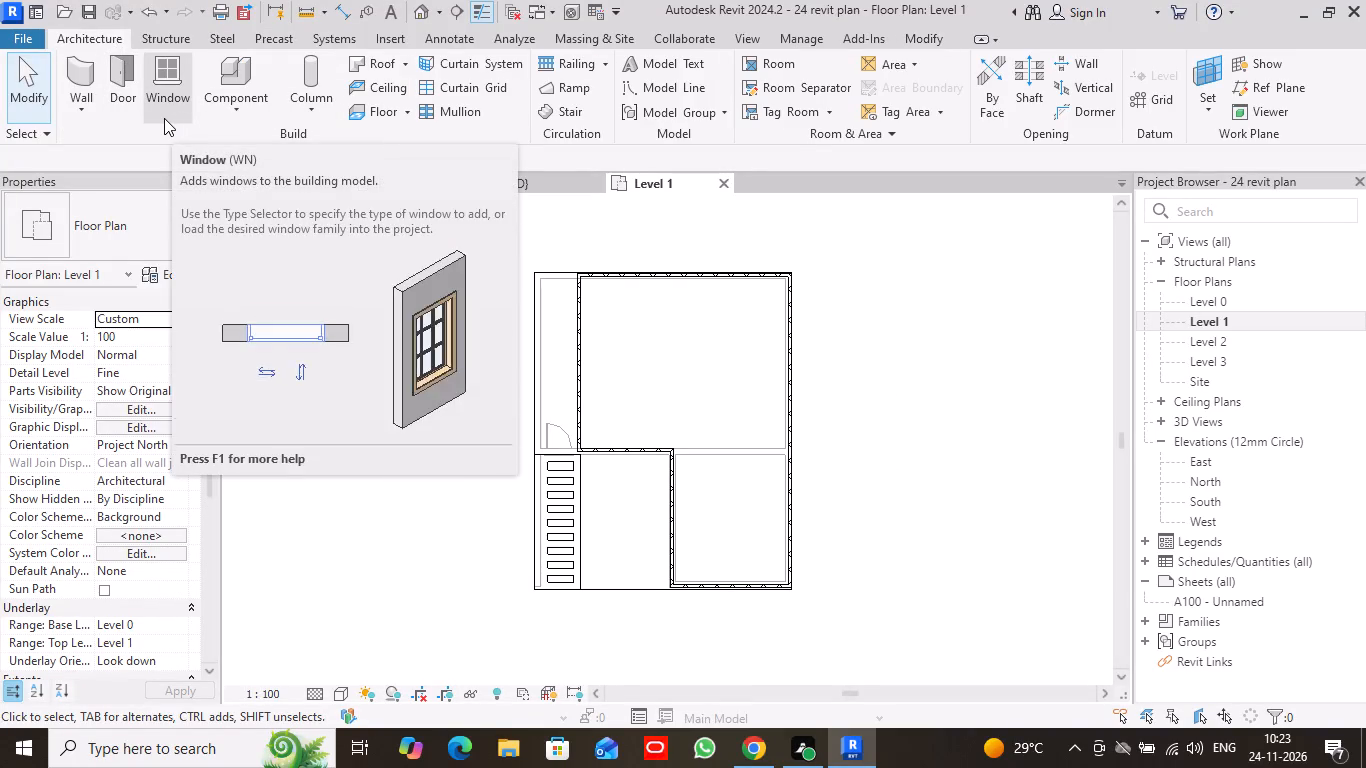
left_click(88, 83)
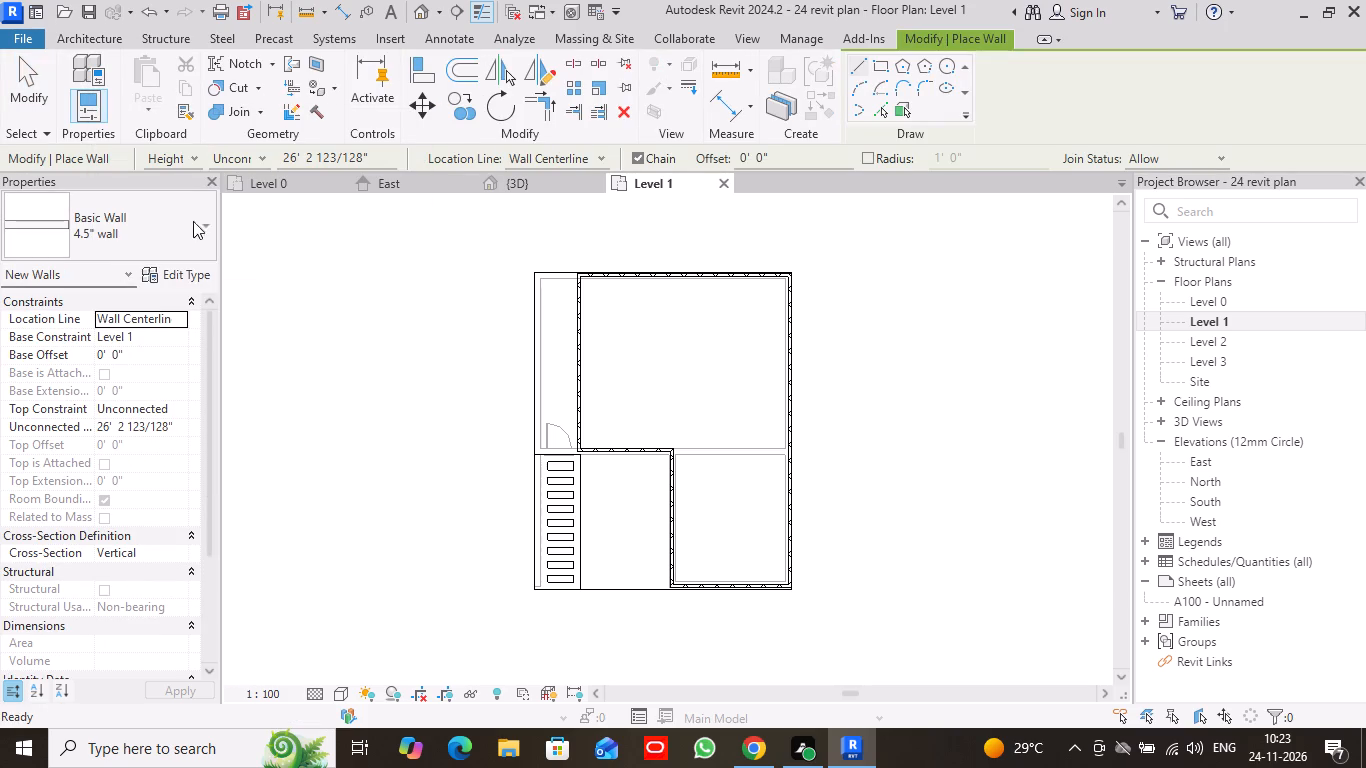
left_click(201, 227)
scroll(180, 362, "down", 2)
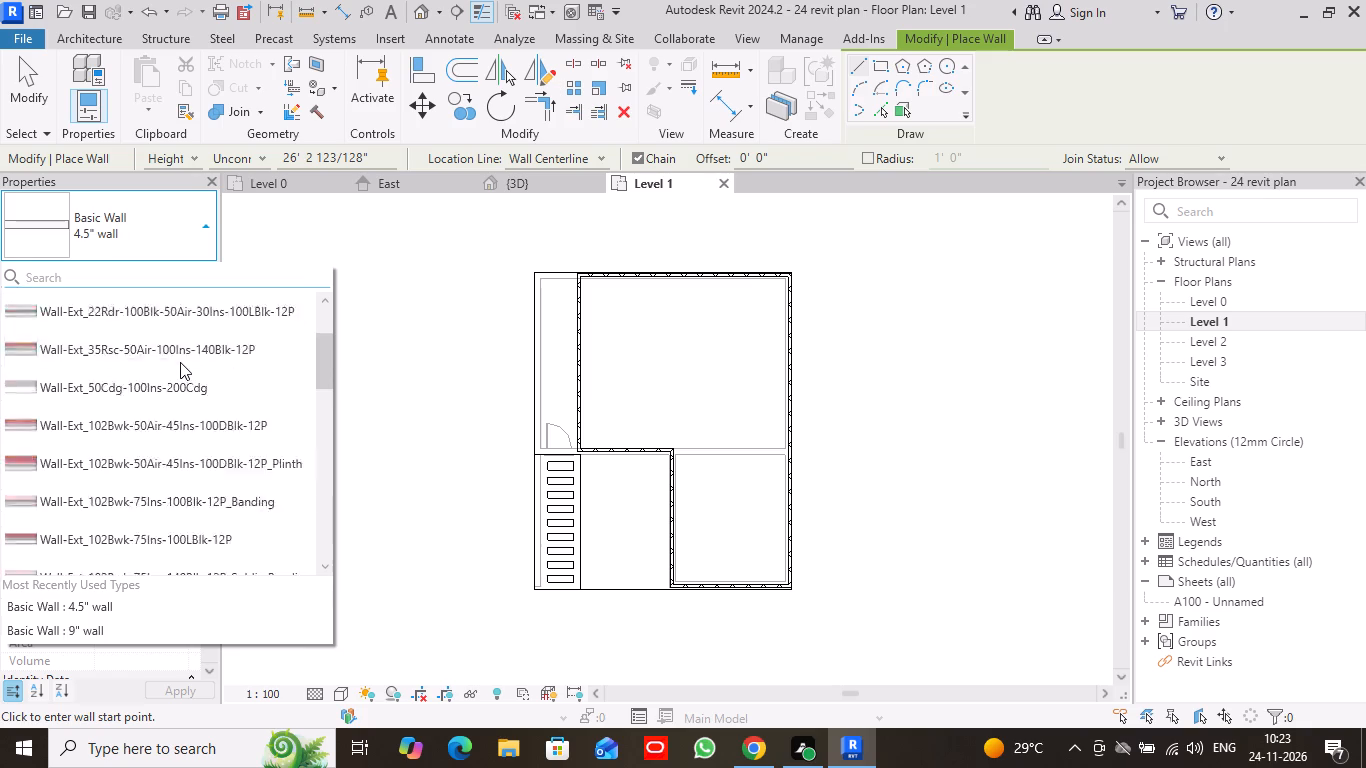
scroll(180, 362, "down", 6)
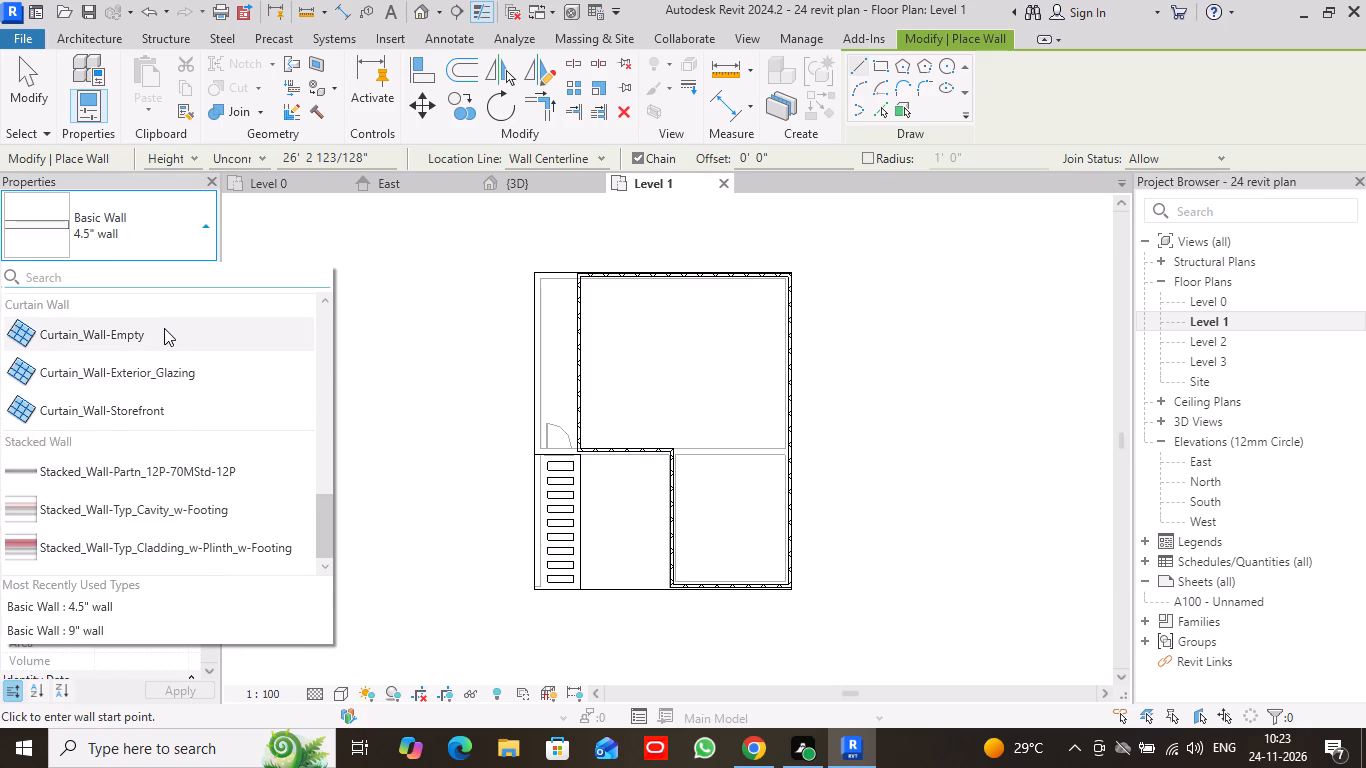
left_click(164, 328)
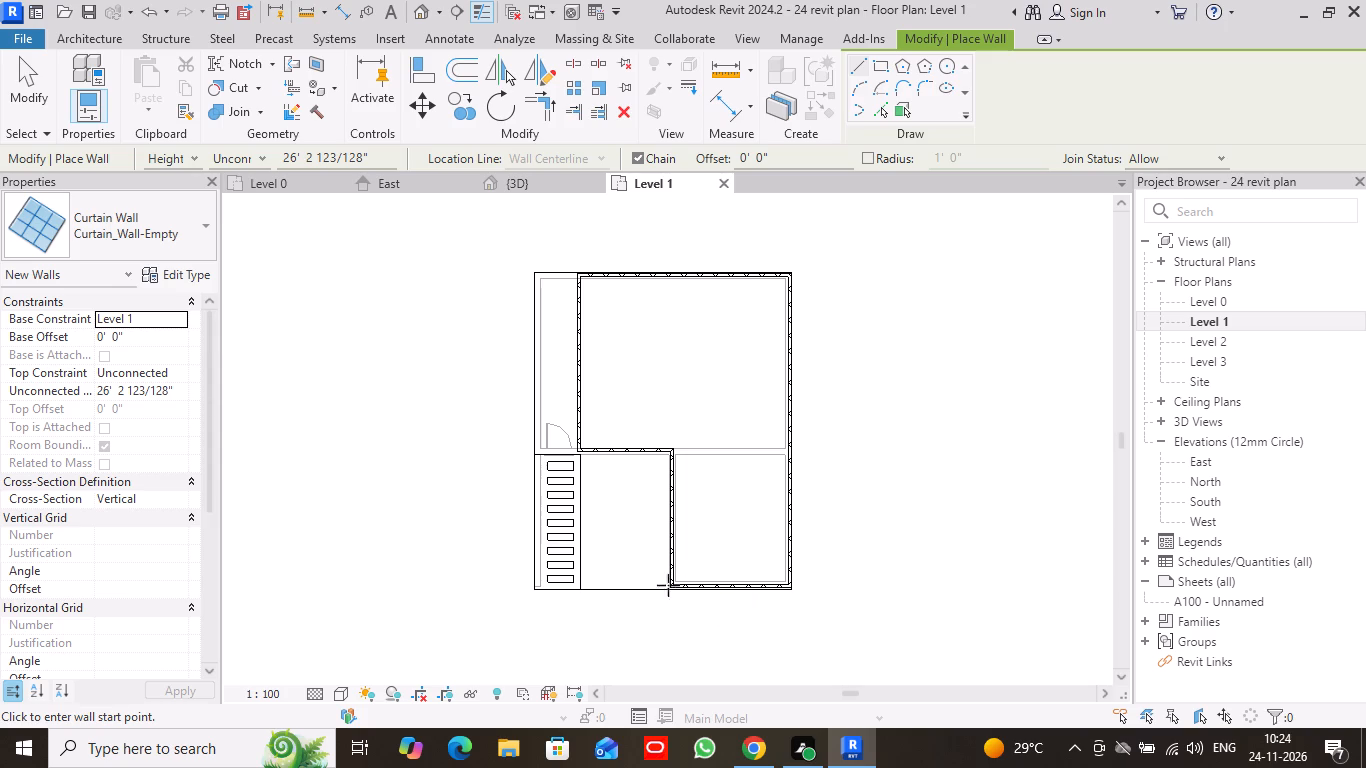
scroll(652, 559, "up", 2)
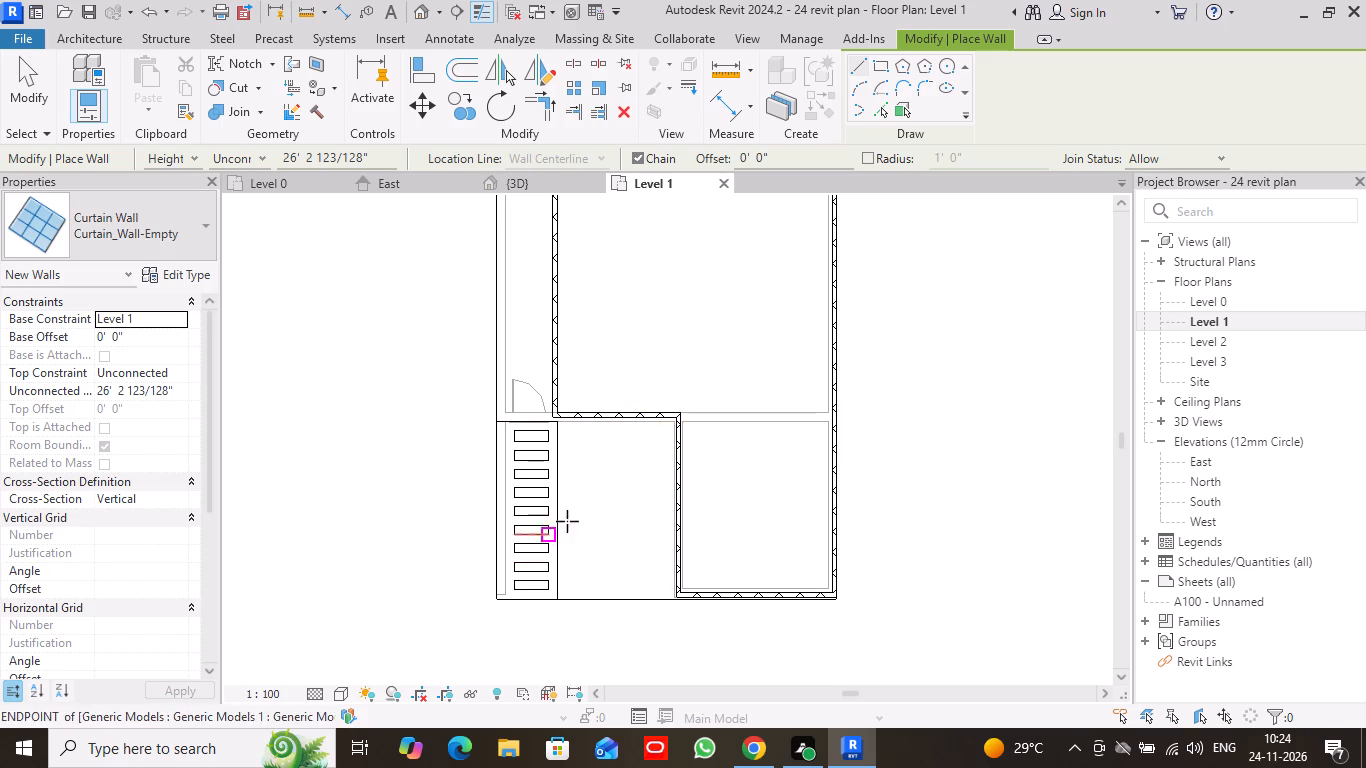
scroll(586, 515, "up", 3)
scroll(705, 637, "up", 4)
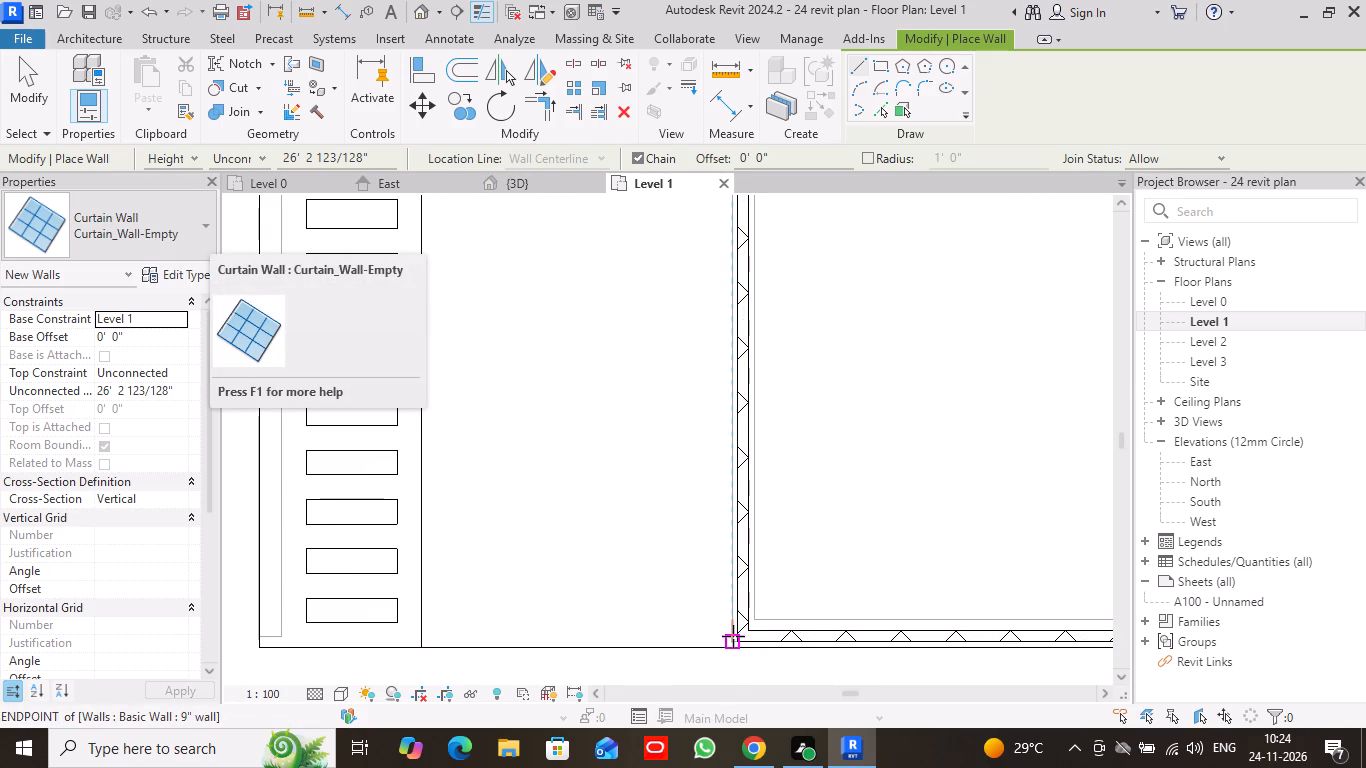
left_click(735, 637)
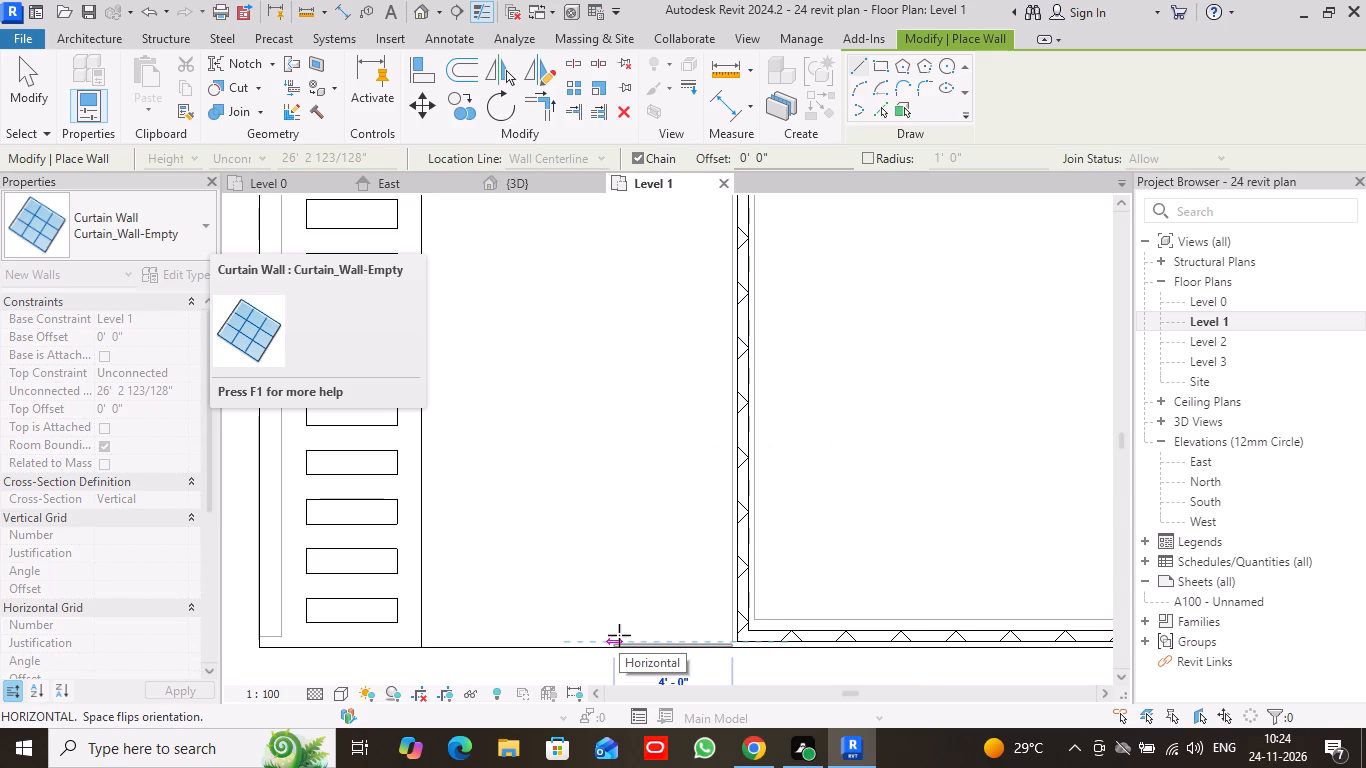
left_click(424, 638)
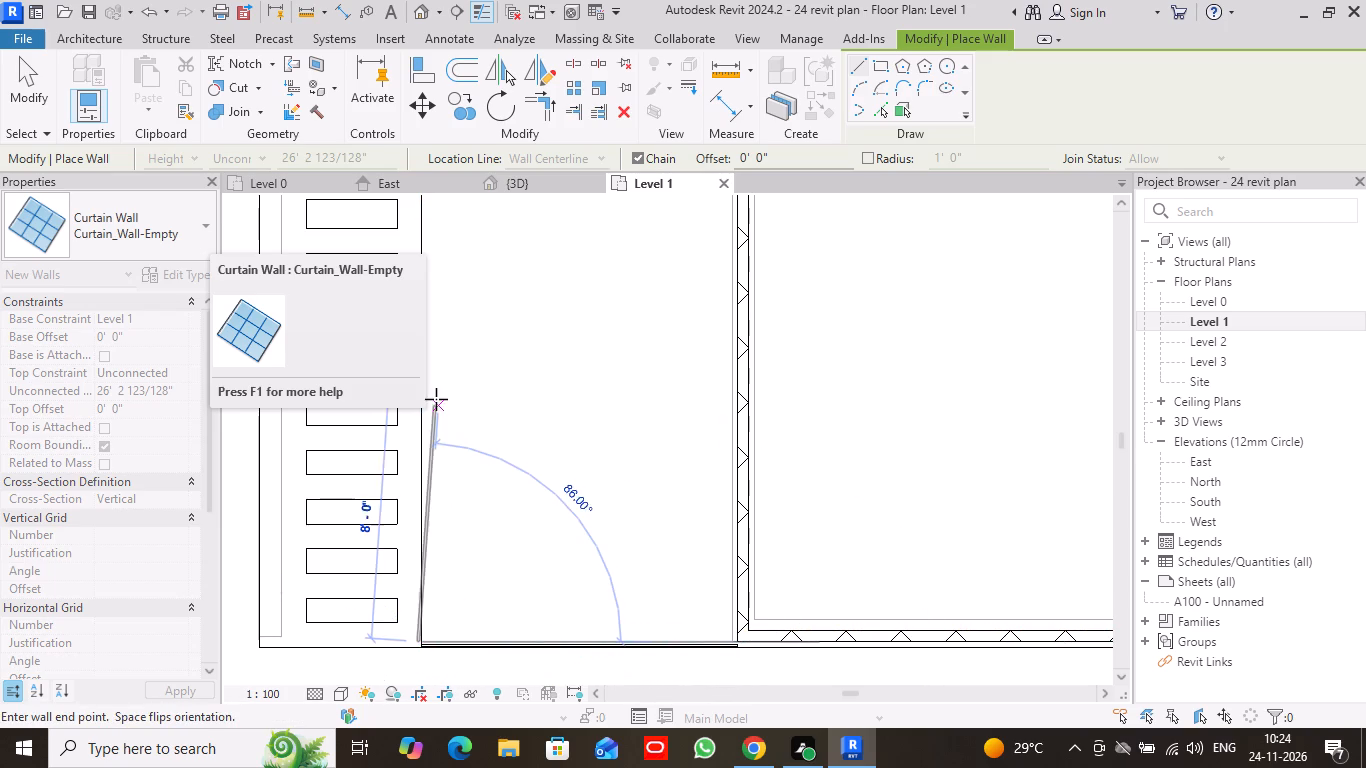
Continue the curtain wall about 16'-0" north along the stair-side roof edge to the roof's inner corner and end the chain.
scroll(428, 330, "down", 2)
middle_click_drag(428, 327, 419, 561)
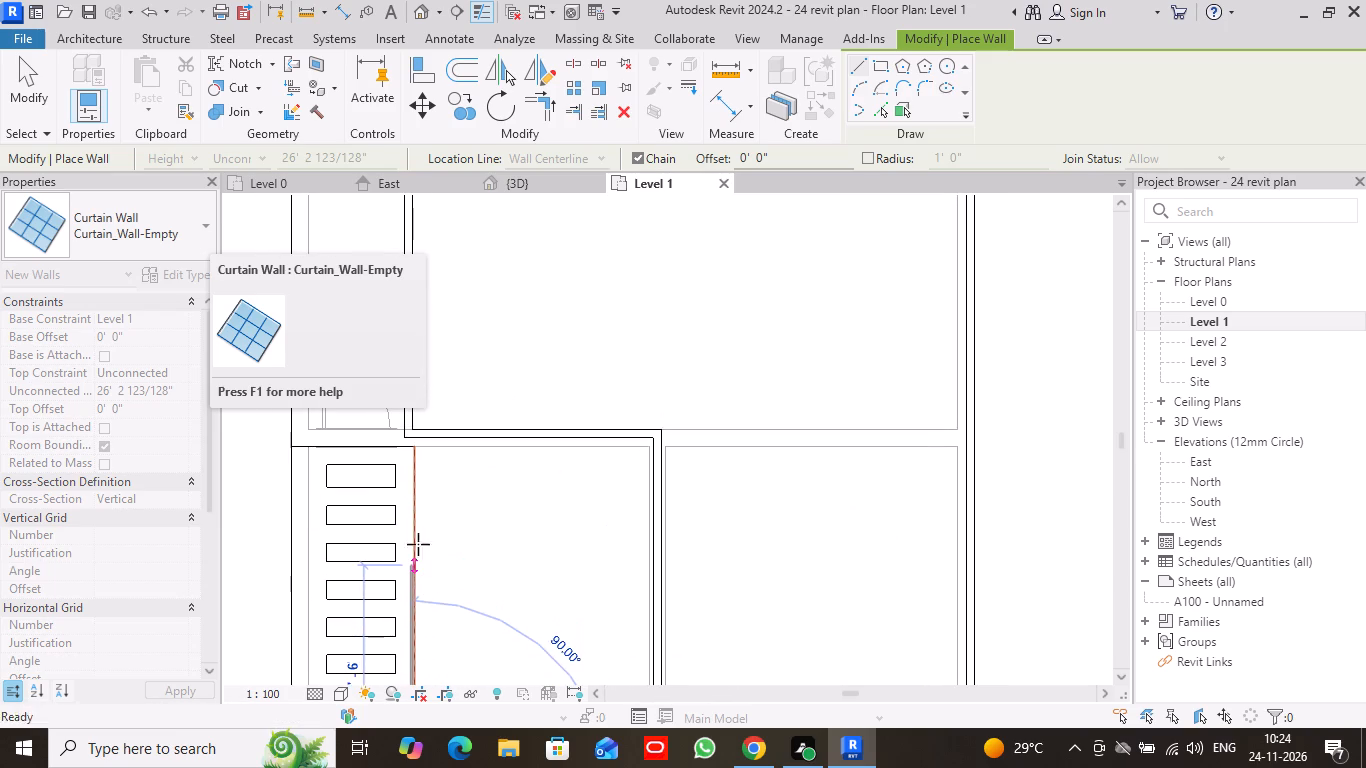
left_click(412, 444)
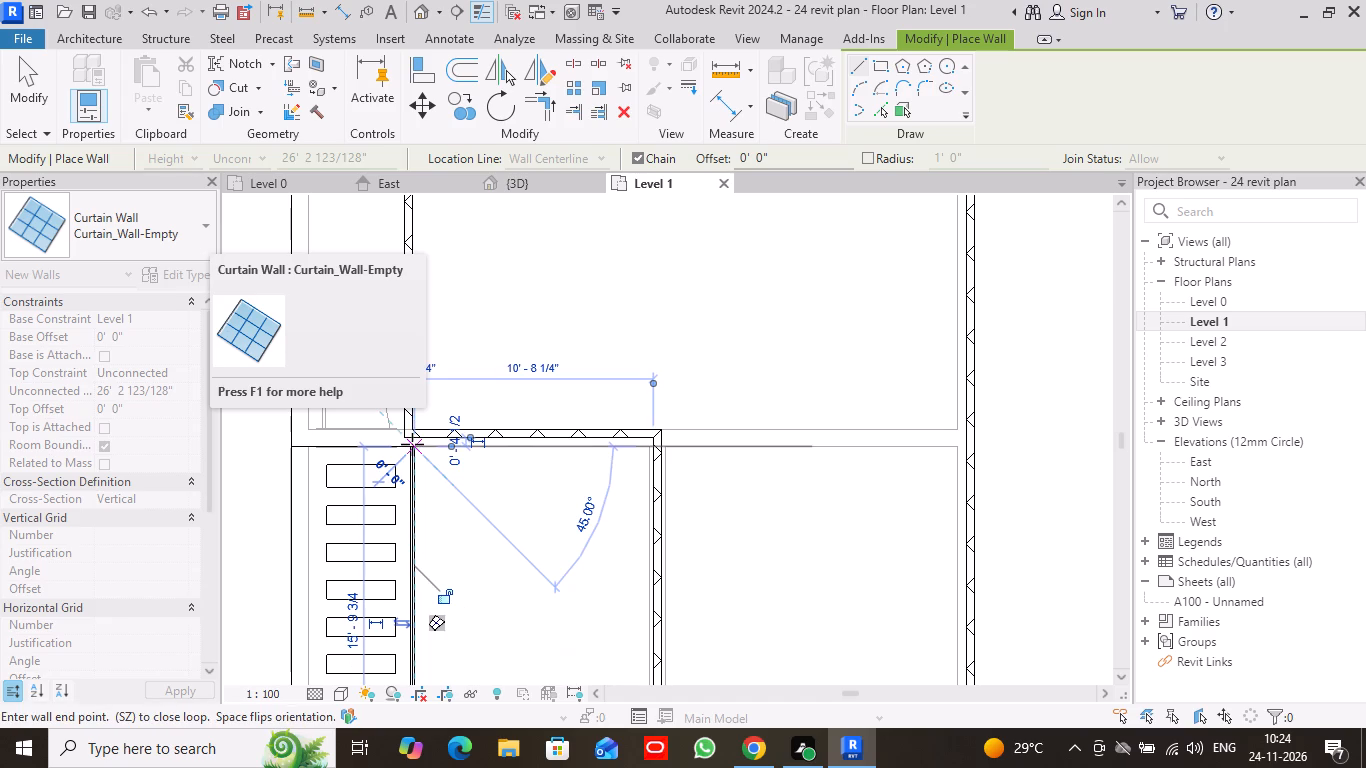
key("Escape")
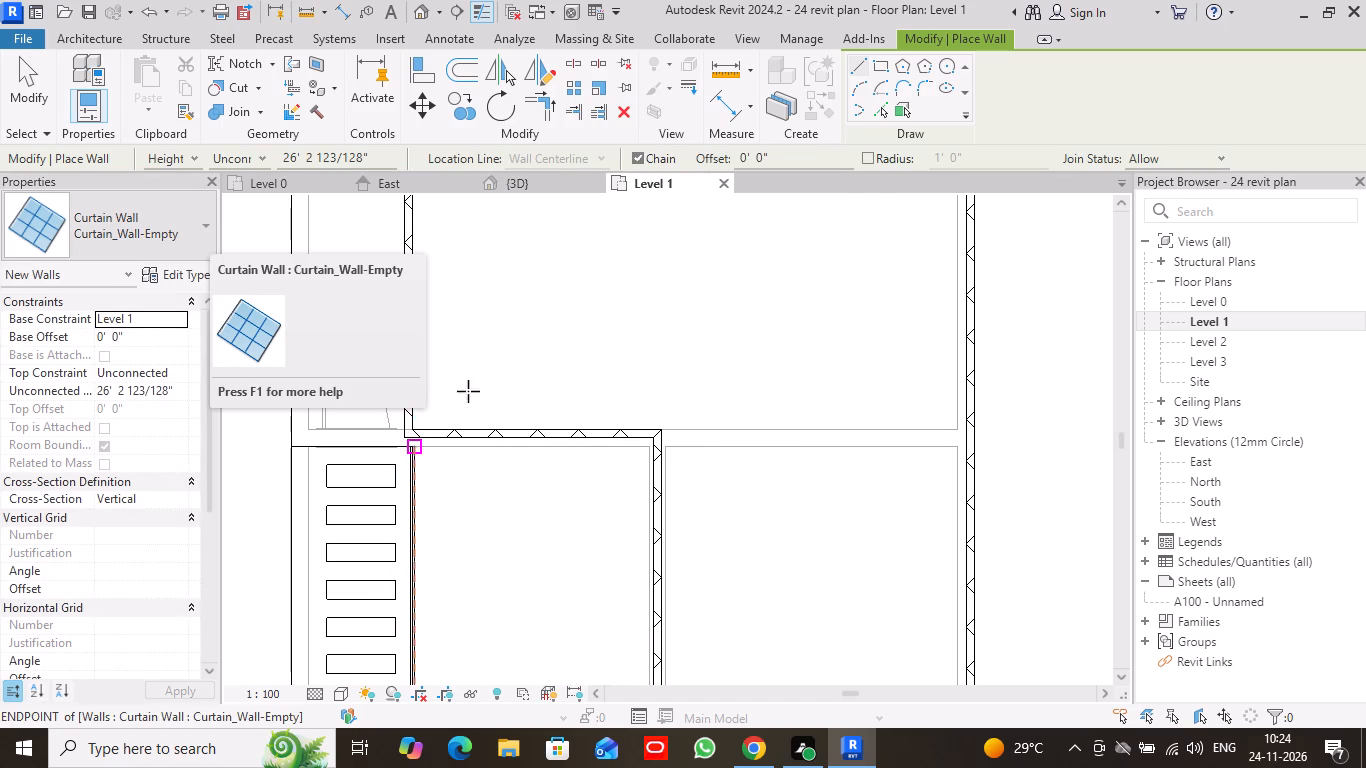
Align the north end of the stair-side curtain wall with the south face of the solid wall across the notch.
scroll(476, 535, "up", 2)
scroll(544, 504, "down", 2)
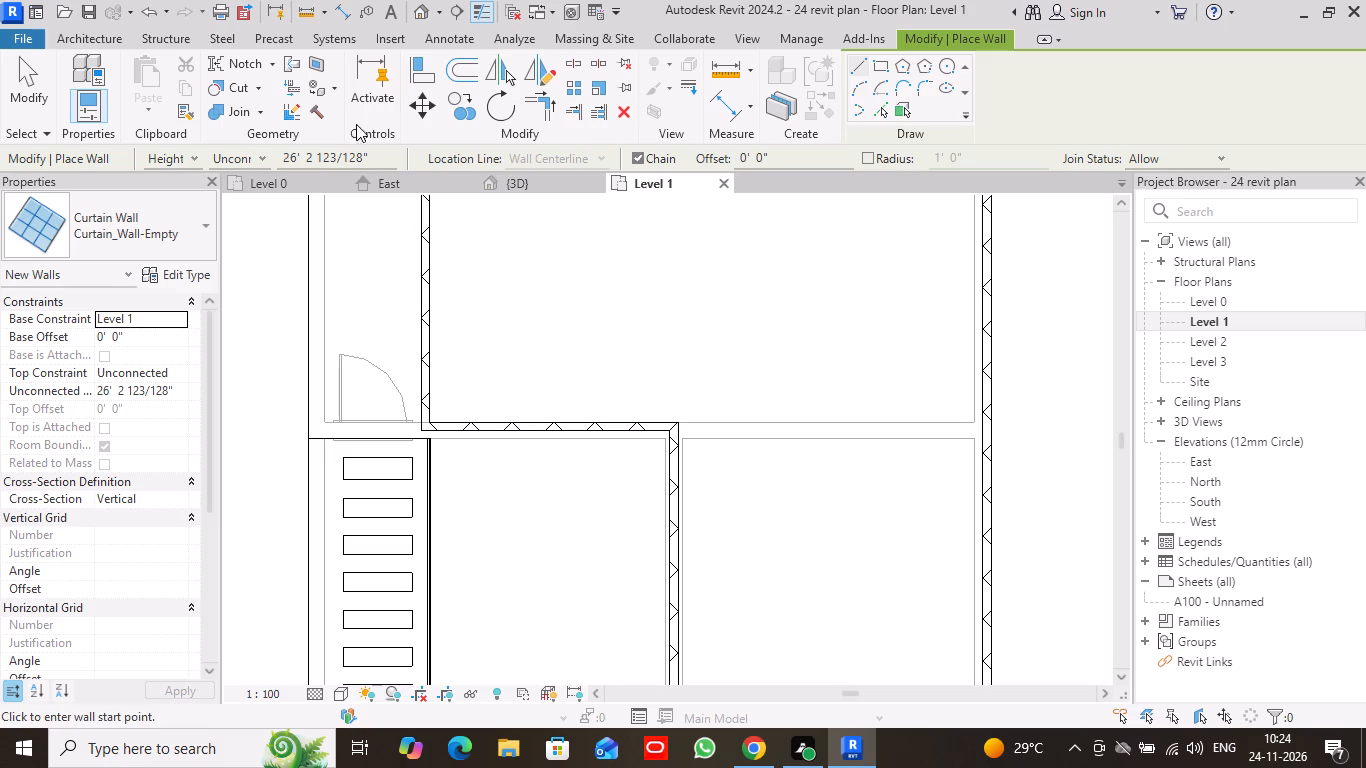
left_click(419, 72)
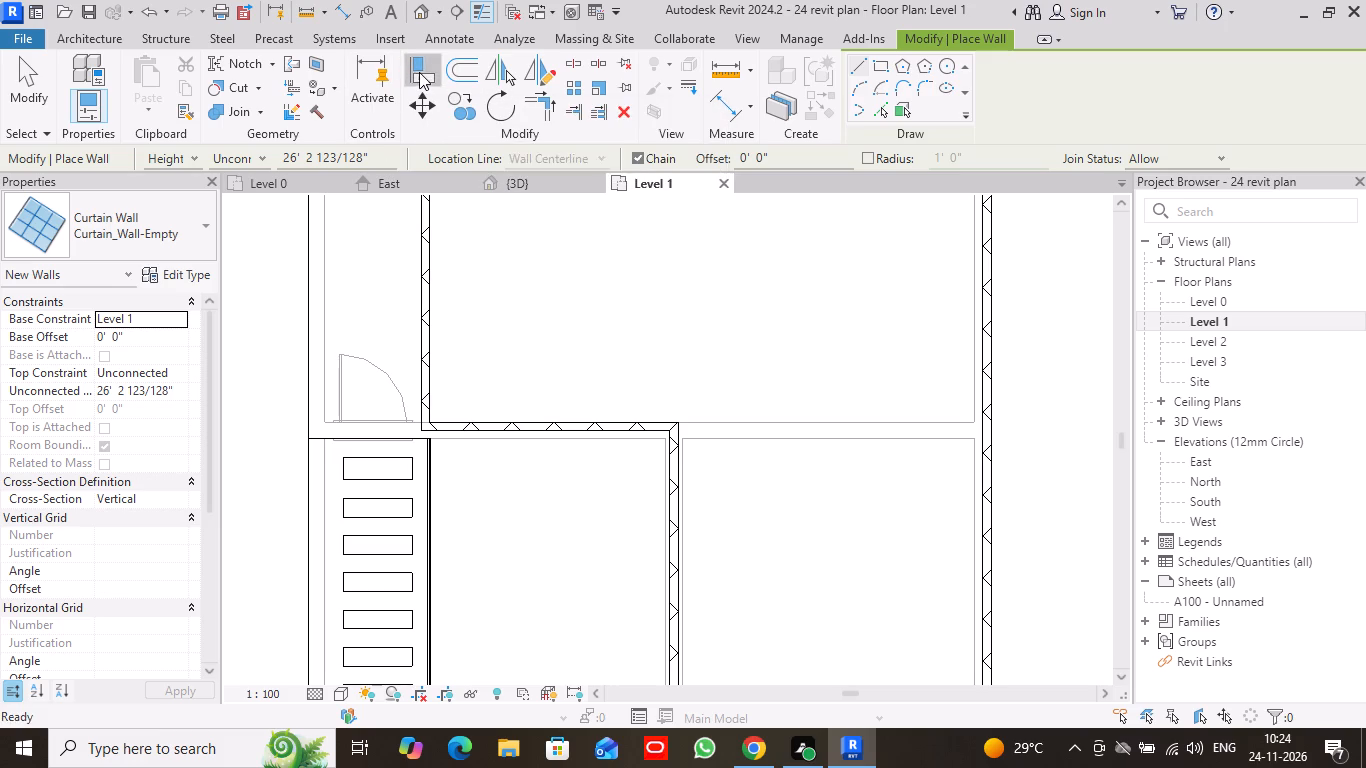
scroll(441, 475, "up", 7)
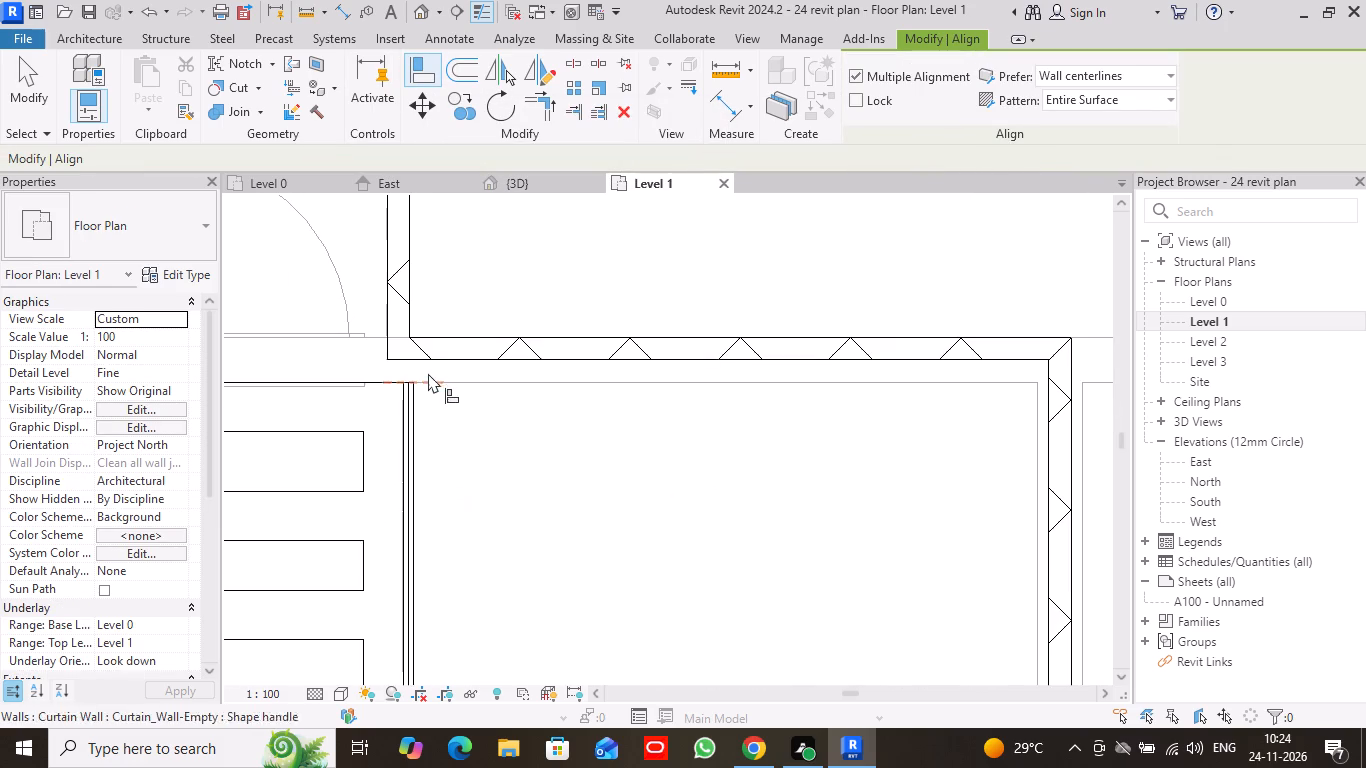
left_click(400, 357)
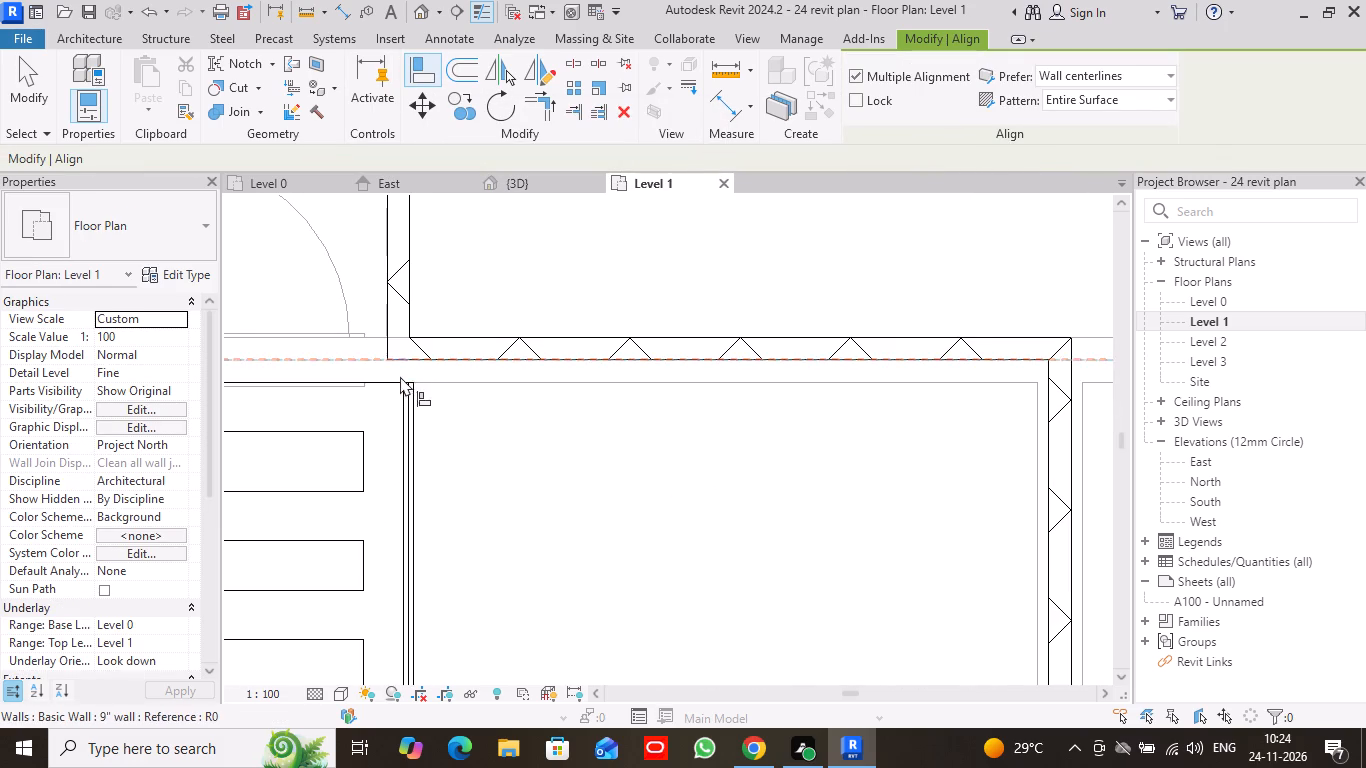
left_click(407, 381)
scroll(536, 468, "down", 5)
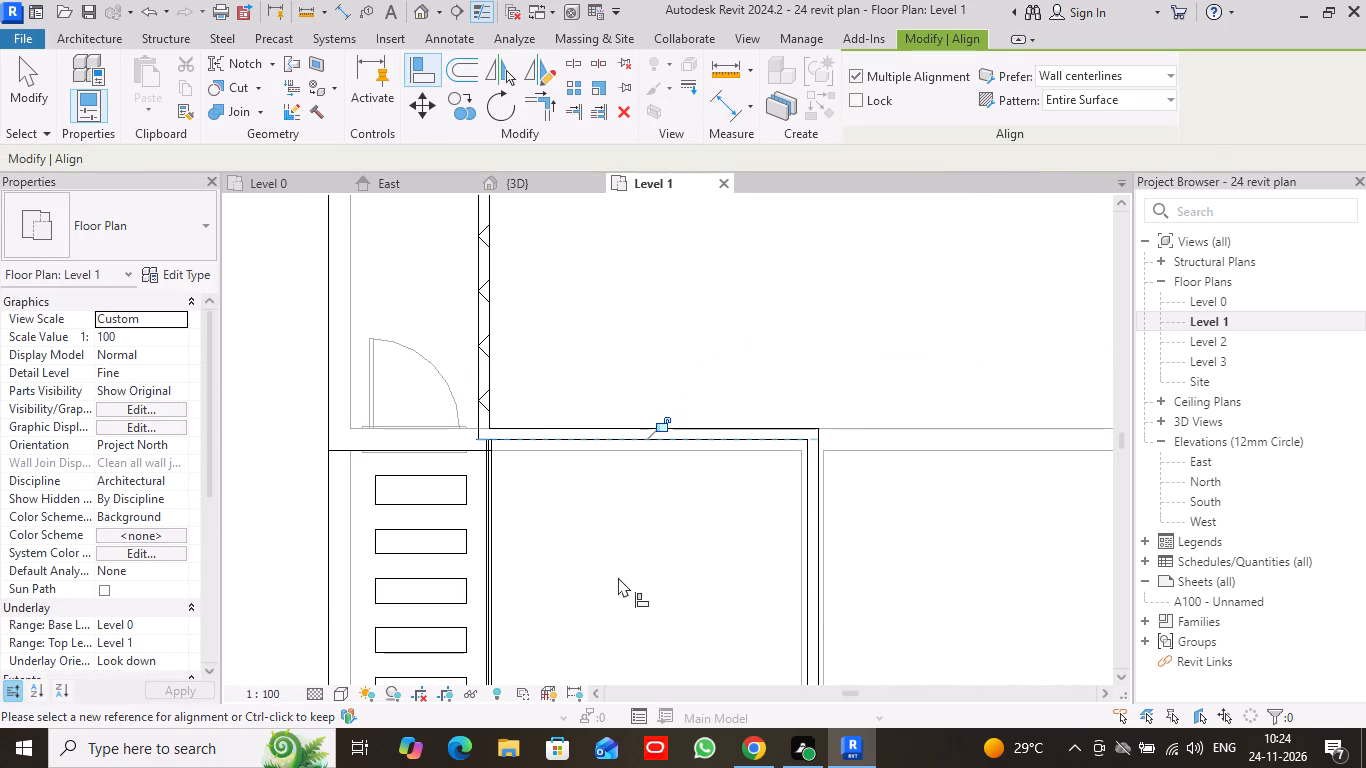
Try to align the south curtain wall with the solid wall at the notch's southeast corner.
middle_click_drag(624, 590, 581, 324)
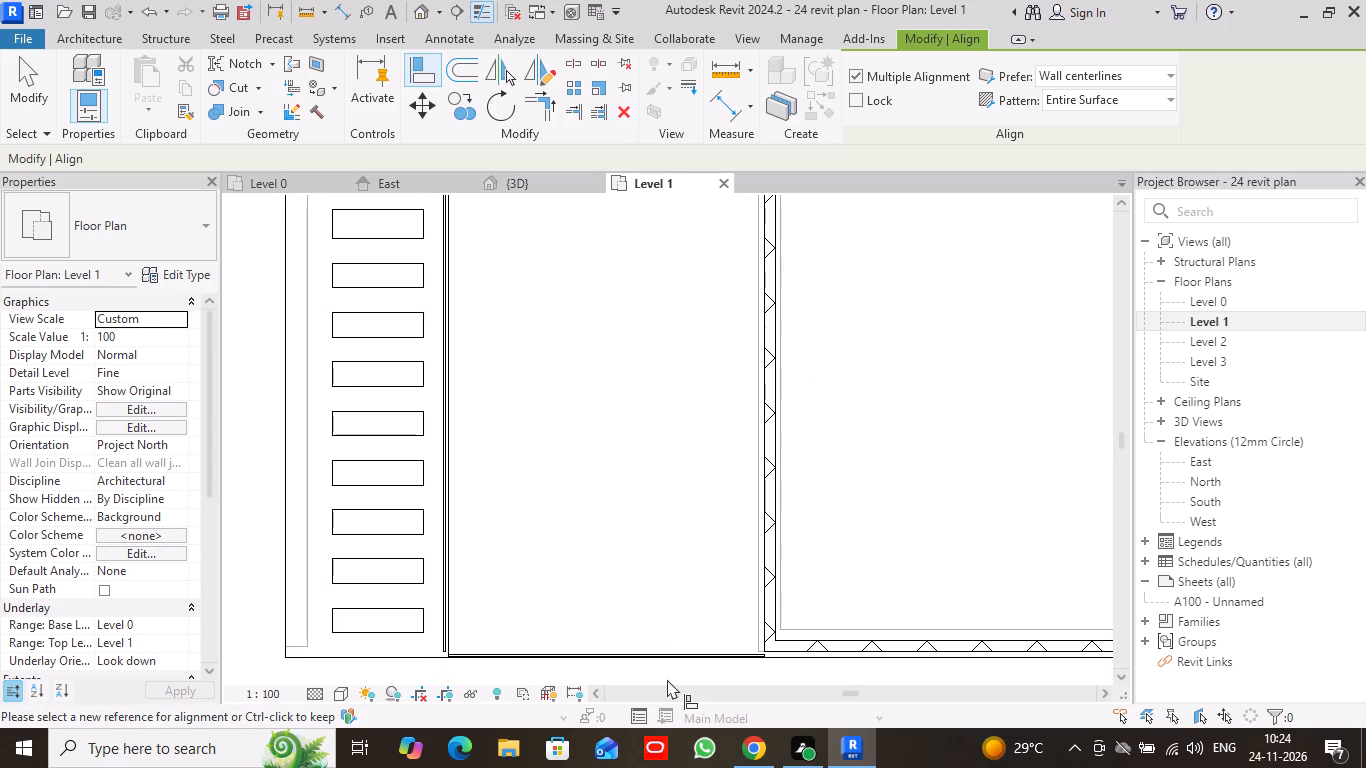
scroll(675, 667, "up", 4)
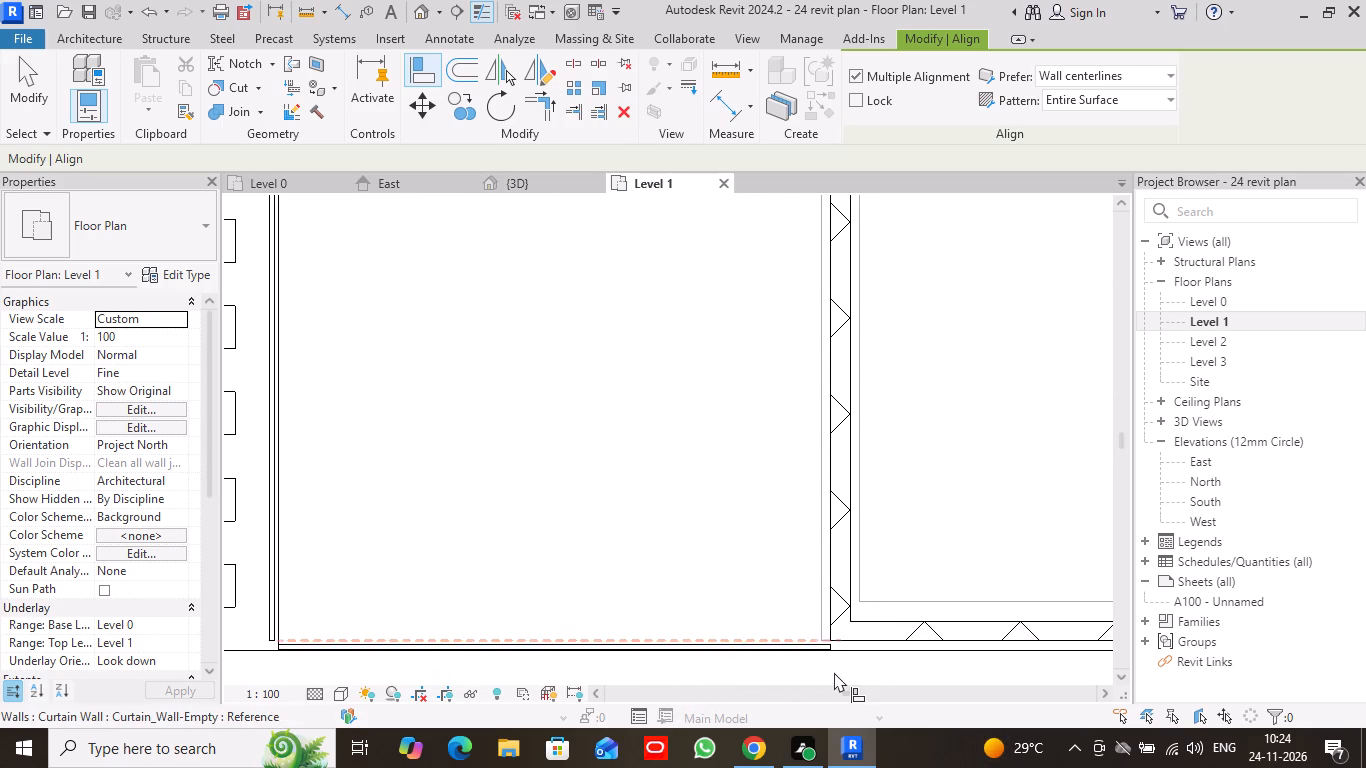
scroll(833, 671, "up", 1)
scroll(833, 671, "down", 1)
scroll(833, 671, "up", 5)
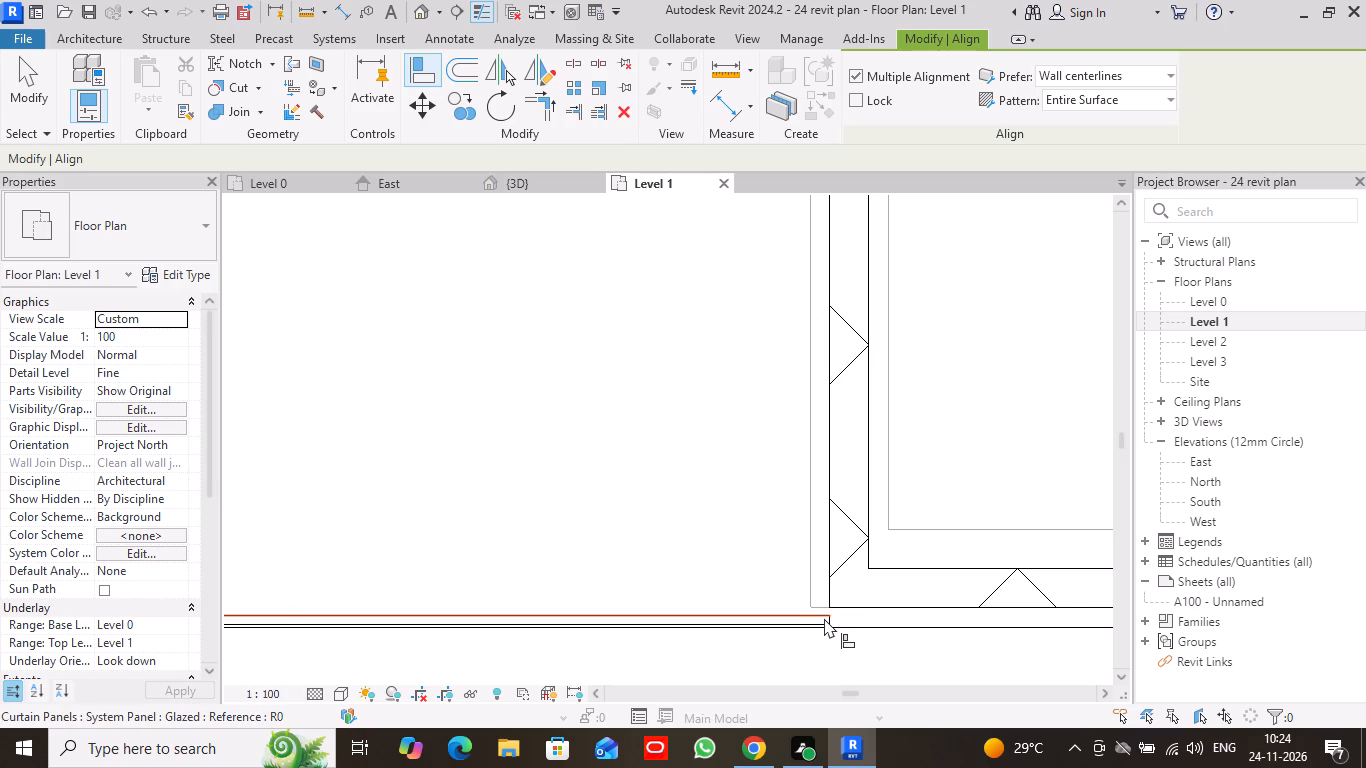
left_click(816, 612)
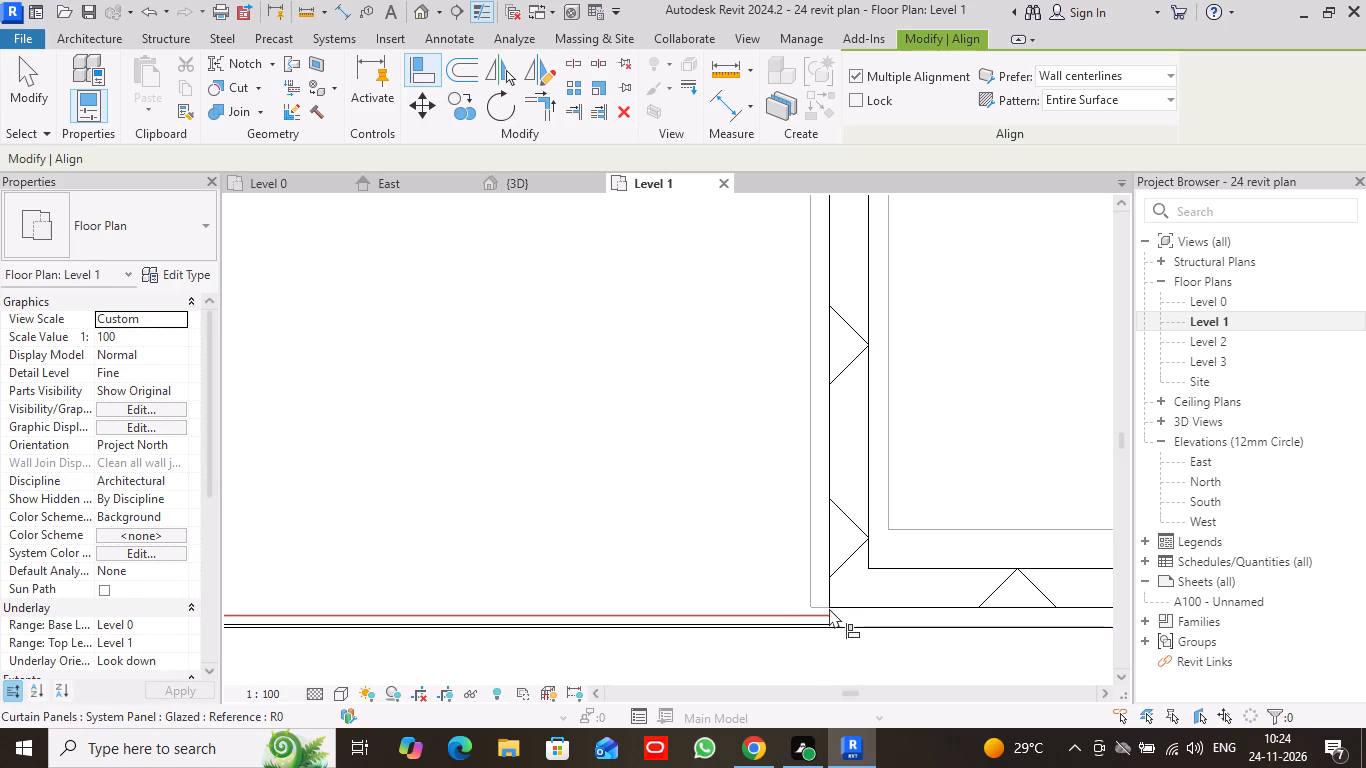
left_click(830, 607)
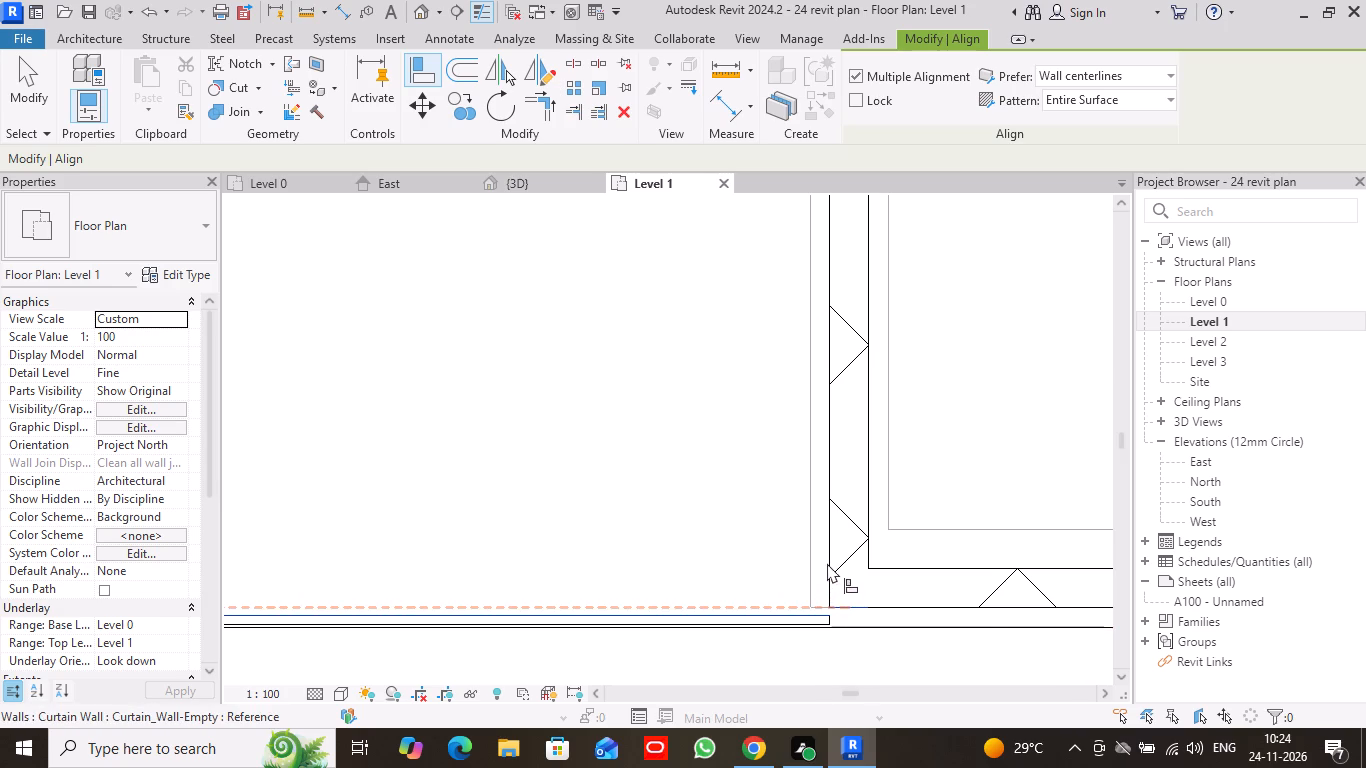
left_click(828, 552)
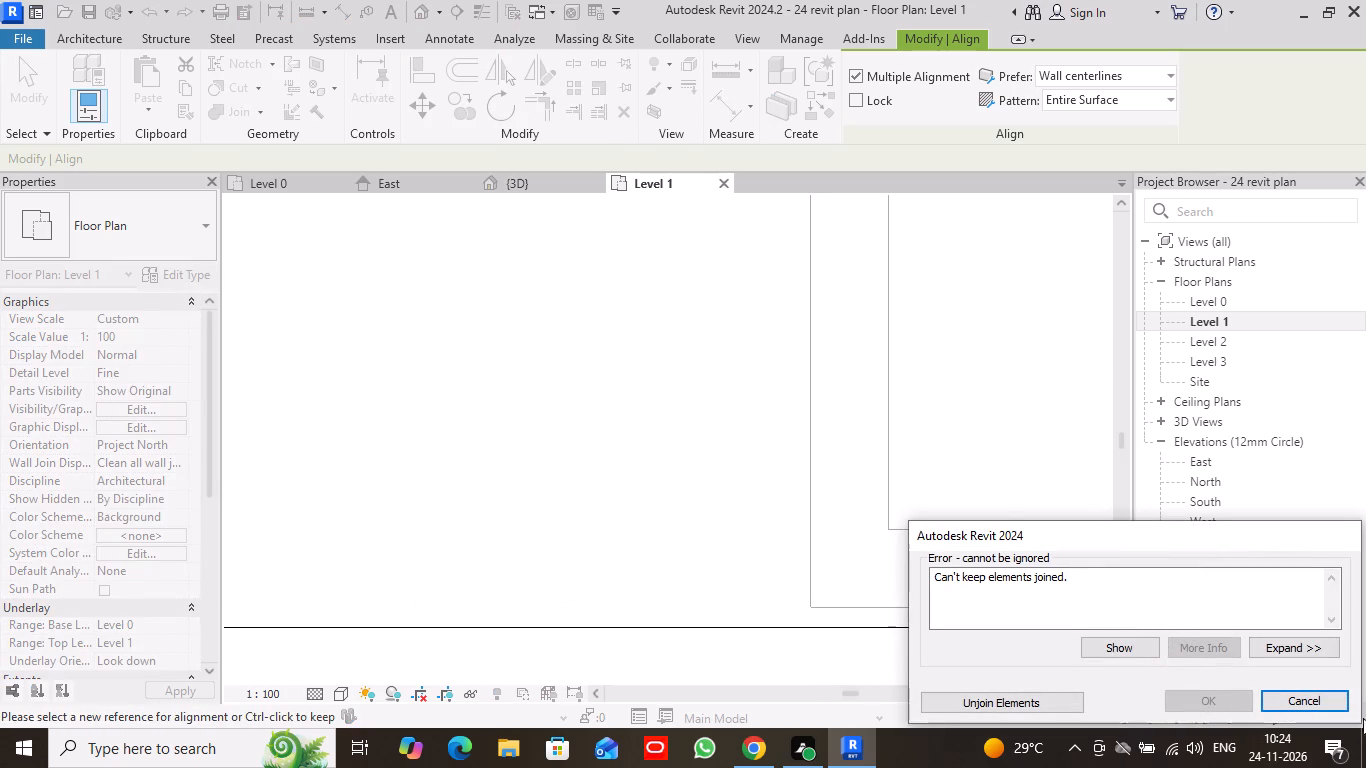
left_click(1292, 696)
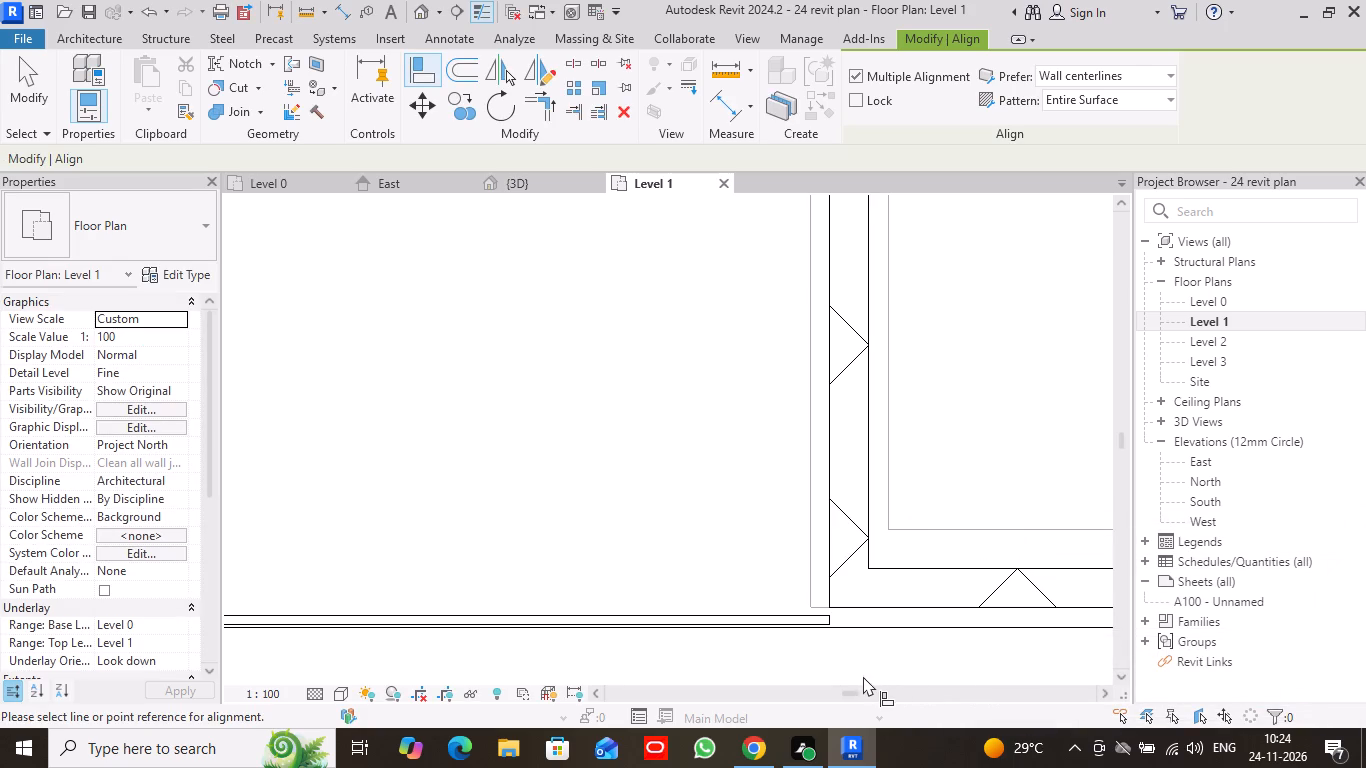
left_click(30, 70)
Delete the south curtain wall across the notch.
scroll(469, 630, "down", 3)
middle_click_drag(511, 659, 670, 562)
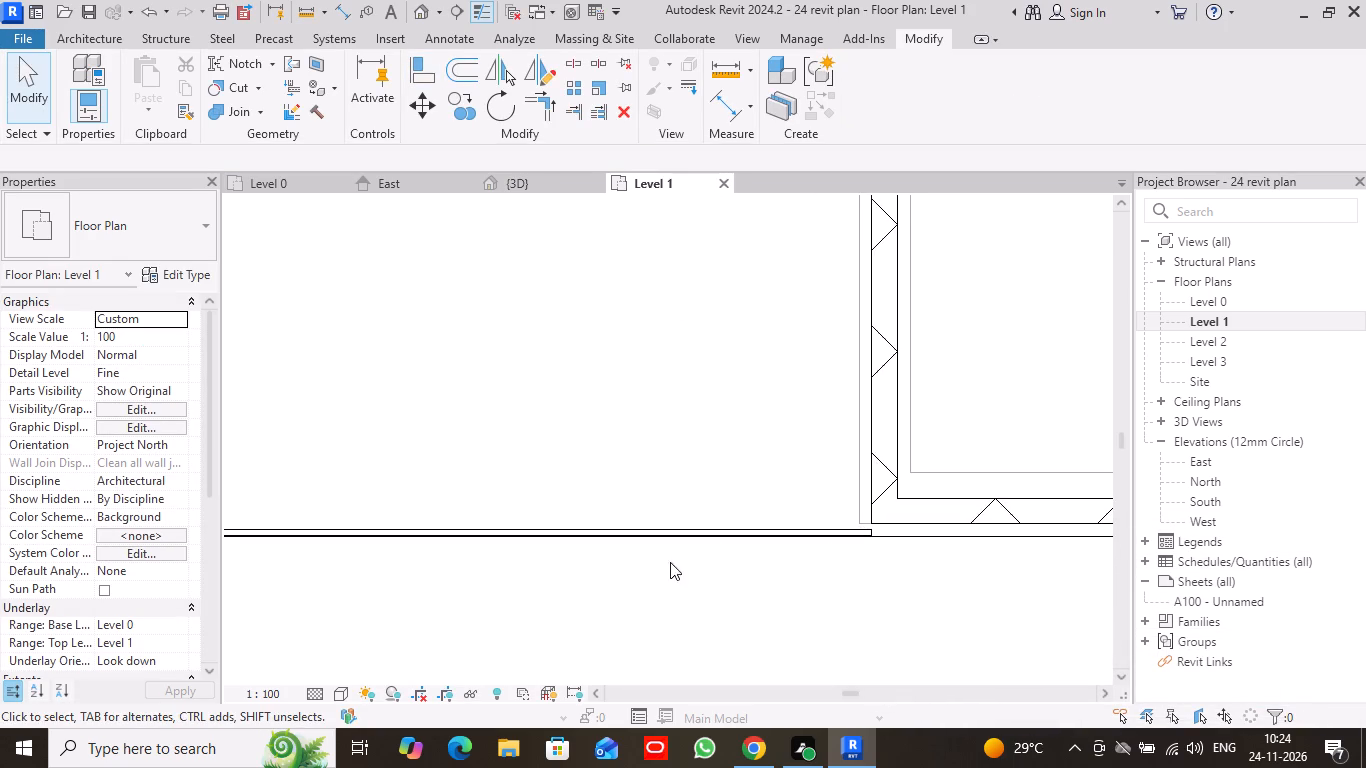
scroll(485, 584, "down", 2)
middle_click_drag(347, 597, 486, 574)
scroll(541, 558, "up", 5)
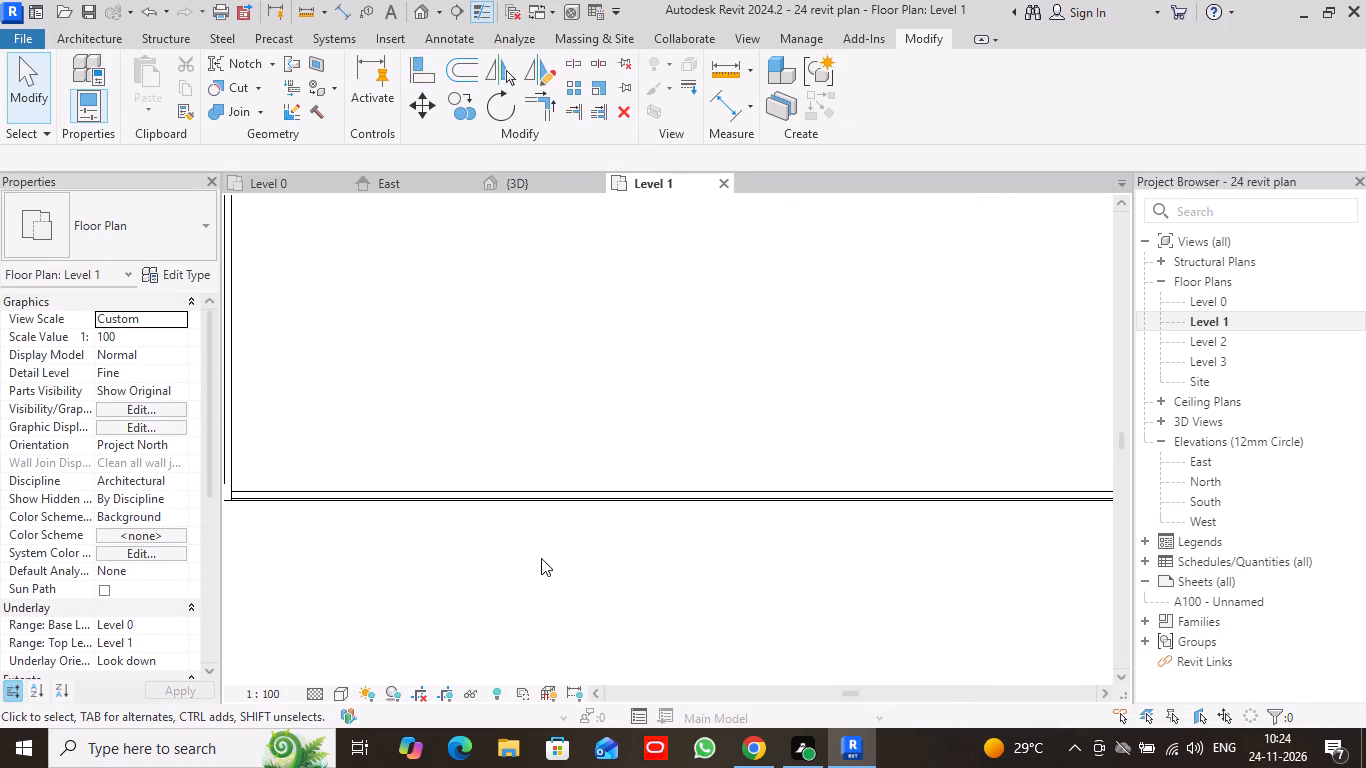
scroll(541, 558, "up", 1)
middle_click_drag(406, 531, 697, 566)
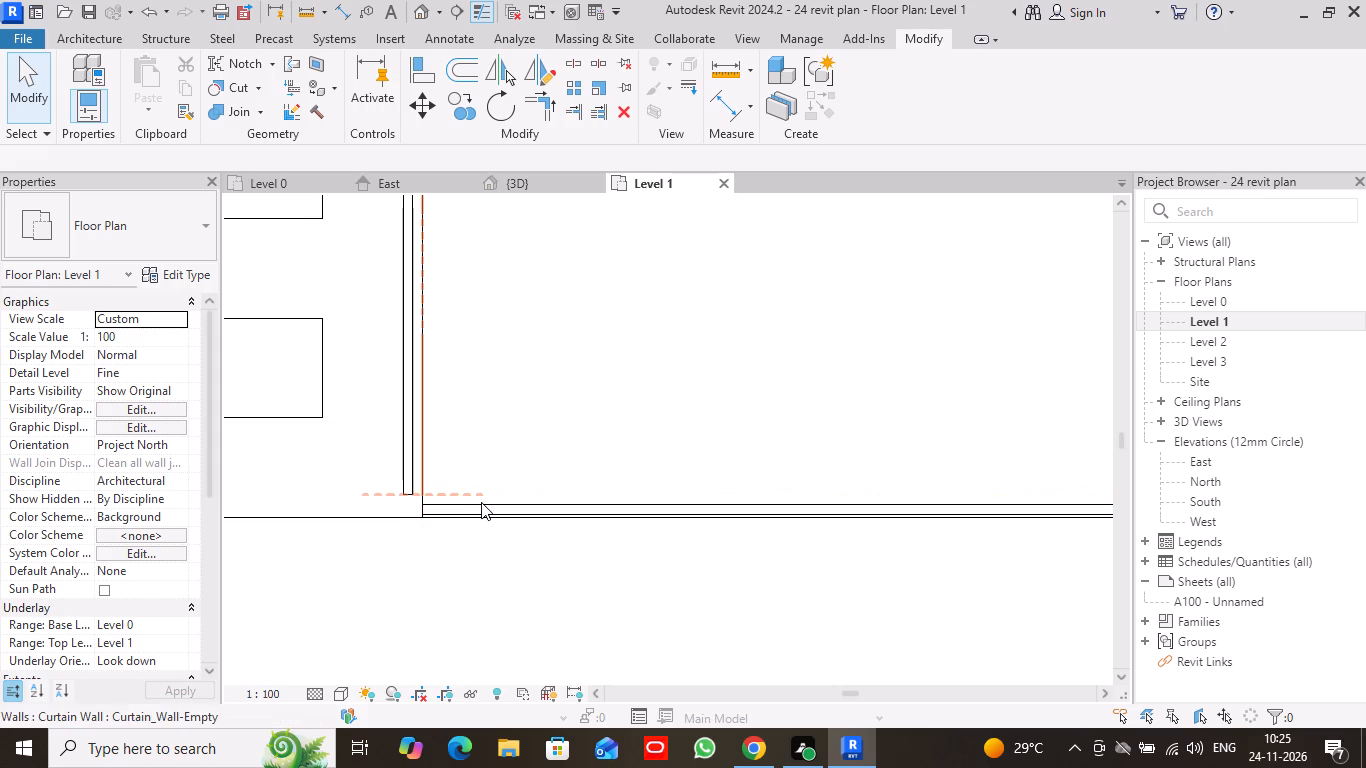
right_click(516, 510)
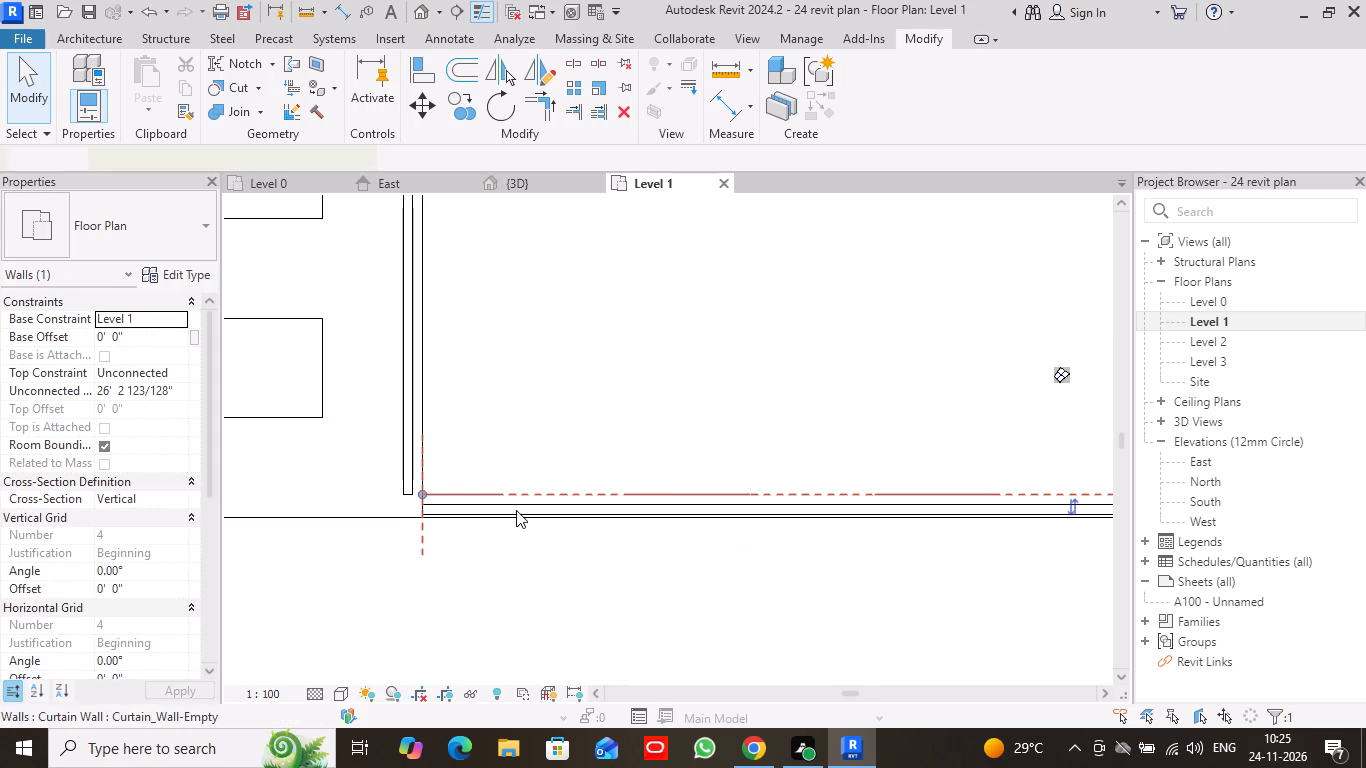
left_click(601, 465)
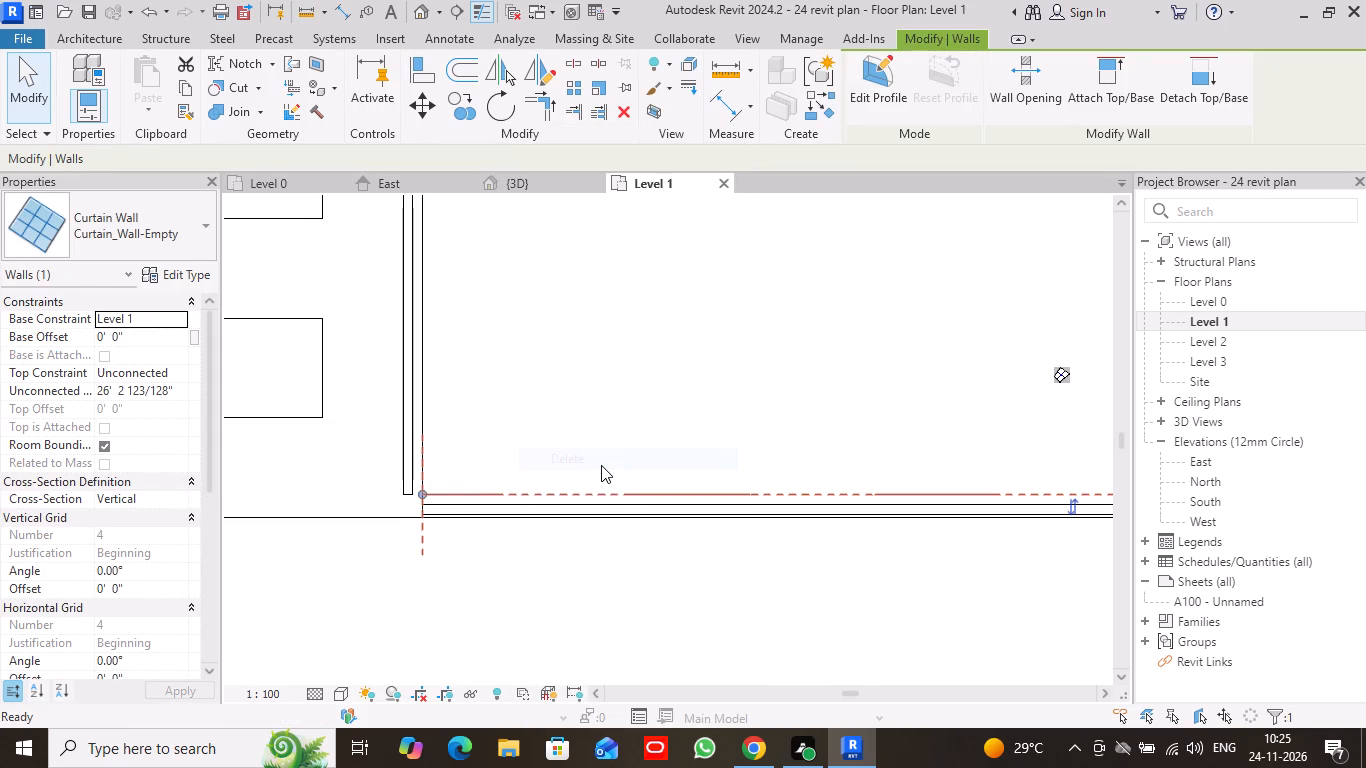
Redraw the south curtain wall about 10'-7" east from the stair-side curtain wall's south end to the solid wall's corner, then end the chain.
scroll(536, 577, "down", 5)
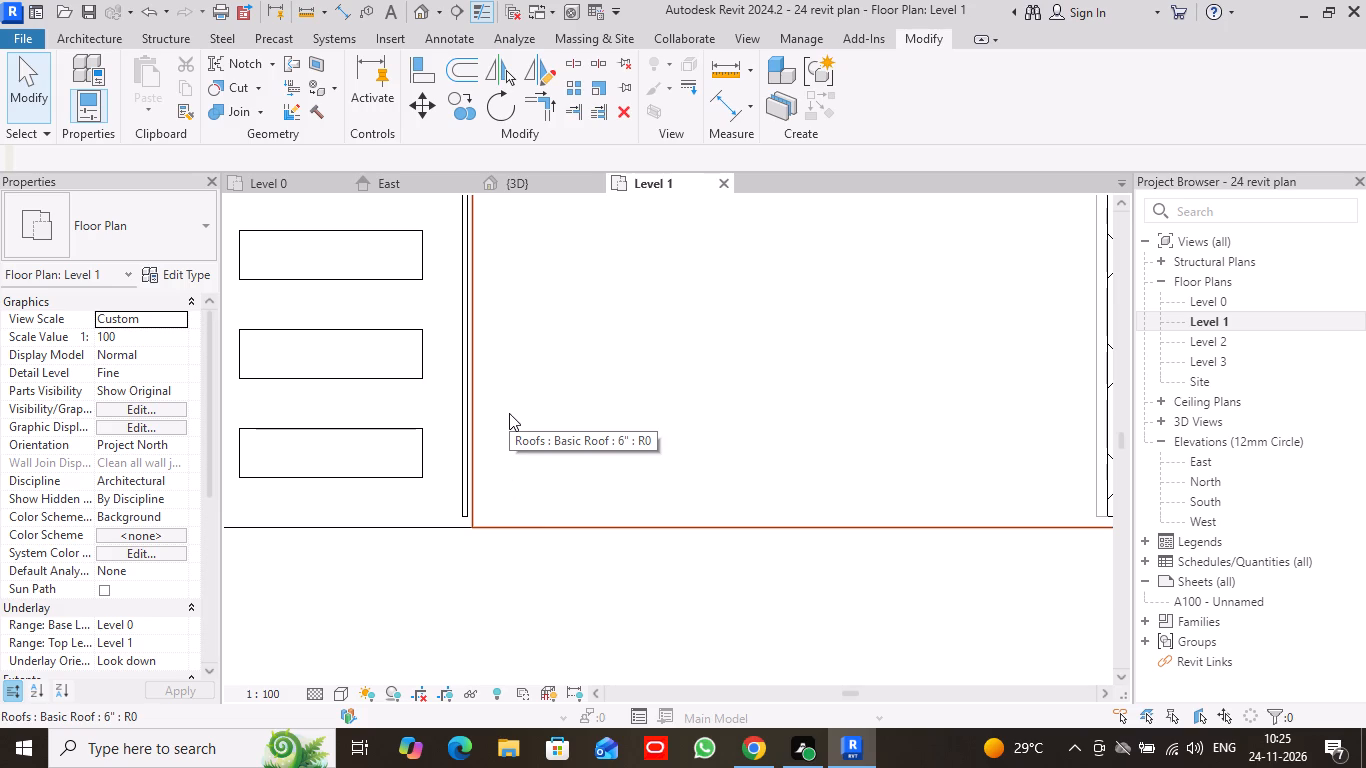
left_click(86, 34)
left_click(77, 85)
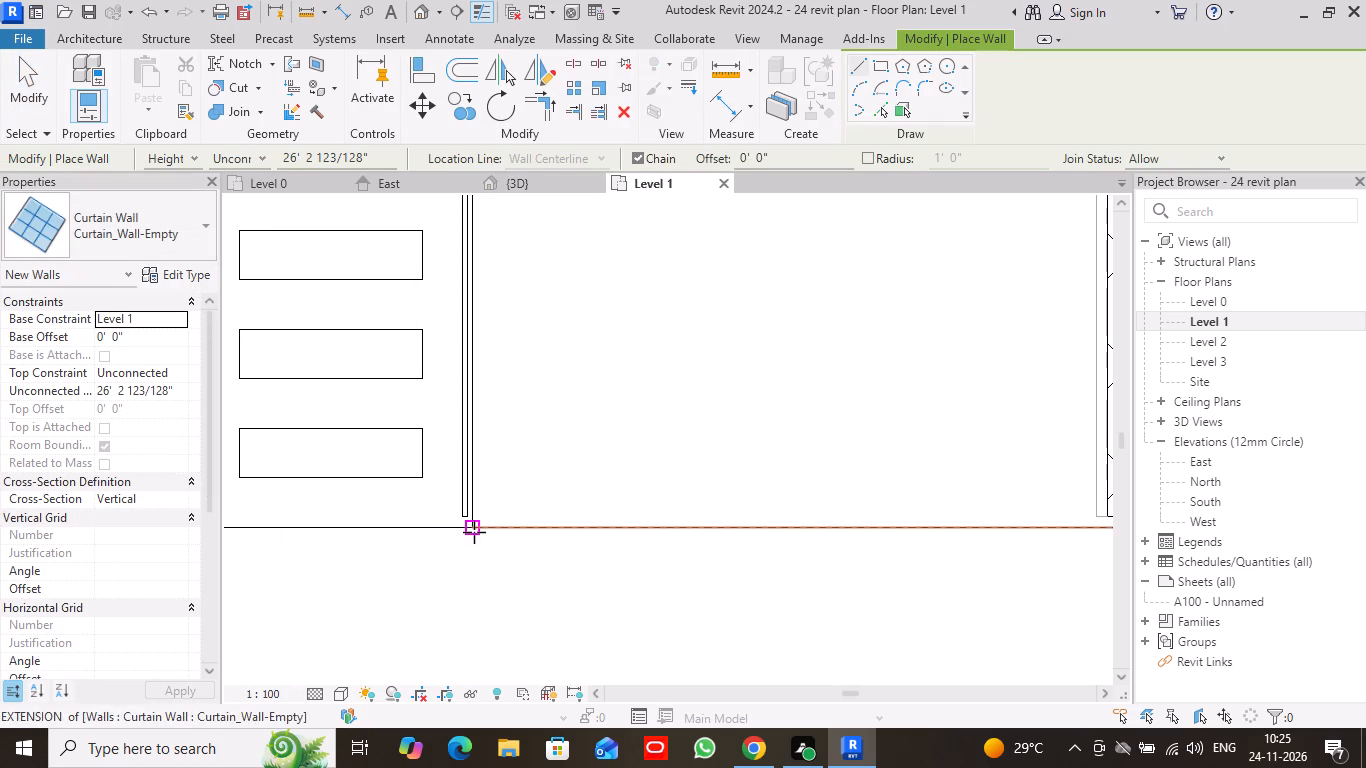
scroll(474, 532, "up", 6)
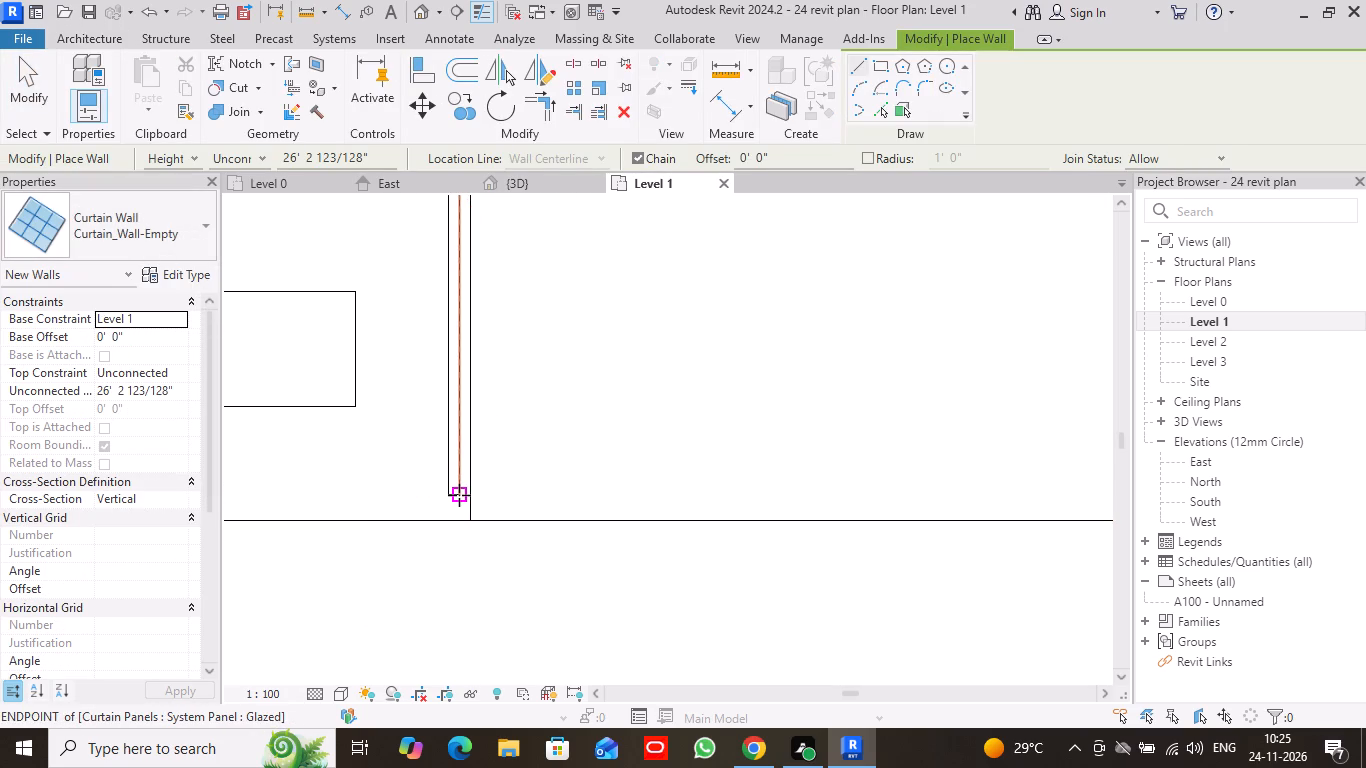
left_click(459, 495)
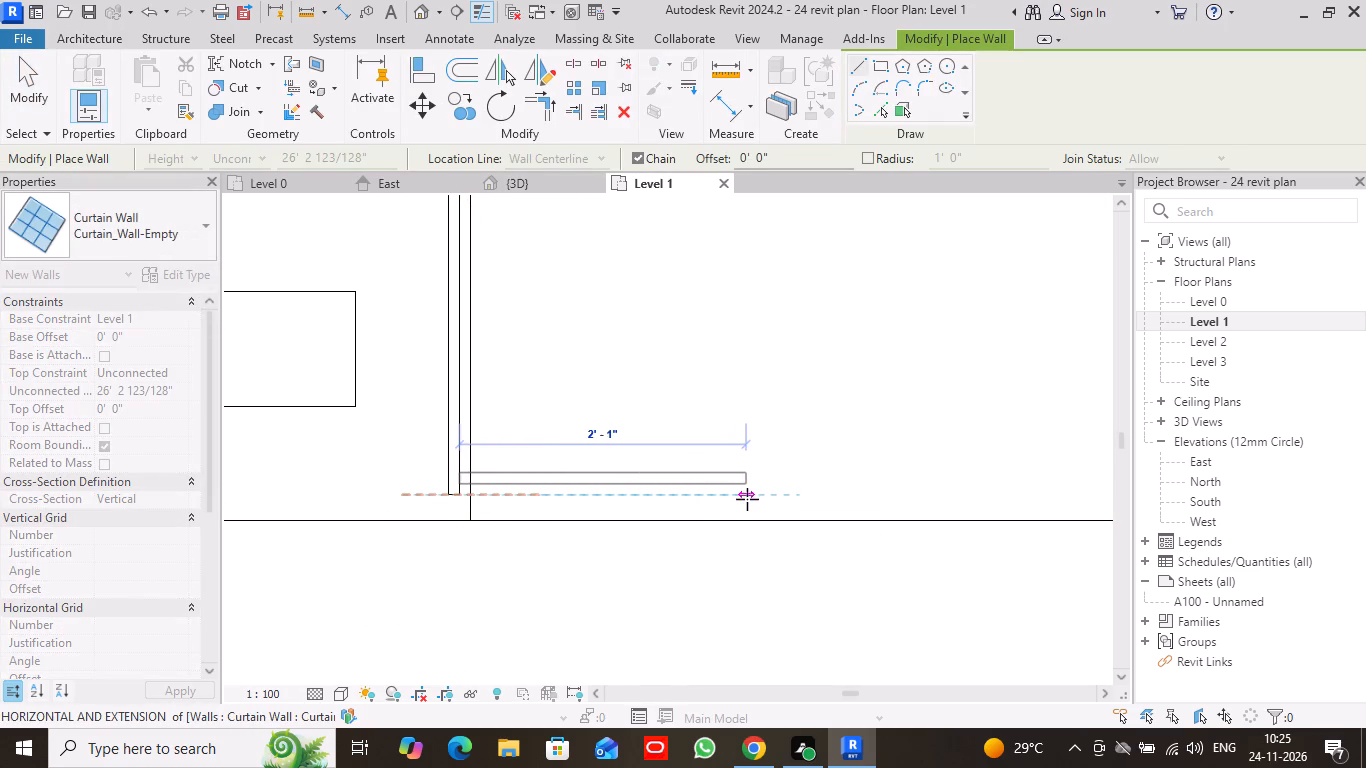
scroll(748, 498, "down", 4)
scroll(965, 500, "down", 4)
middle_click_drag(980, 500, 543, 512)
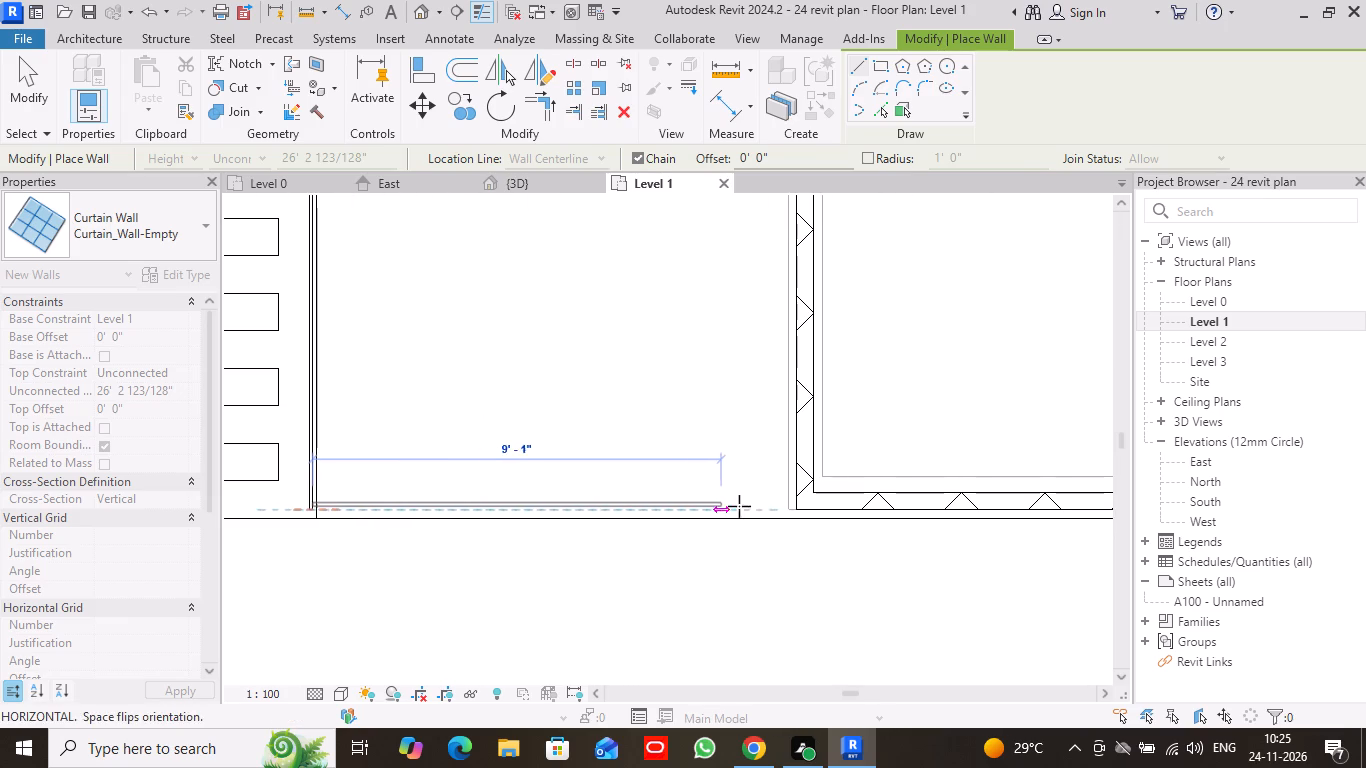
scroll(792, 503, "up", 2)
scroll(792, 503, "down", 1)
scroll(792, 503, "up", 1)
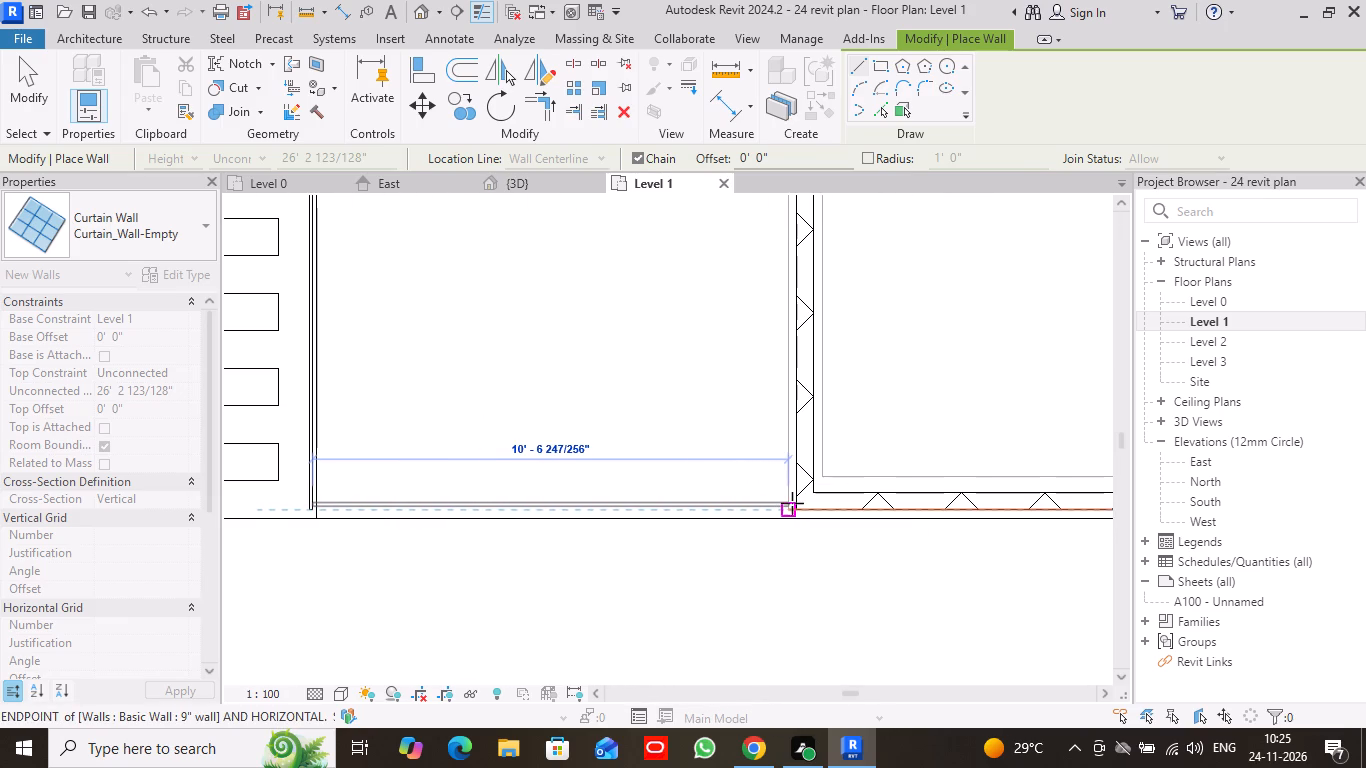
scroll(792, 503, "up", 2)
scroll(792, 503, "down", 1)
scroll(792, 503, "up", 2)
left_click(792, 503)
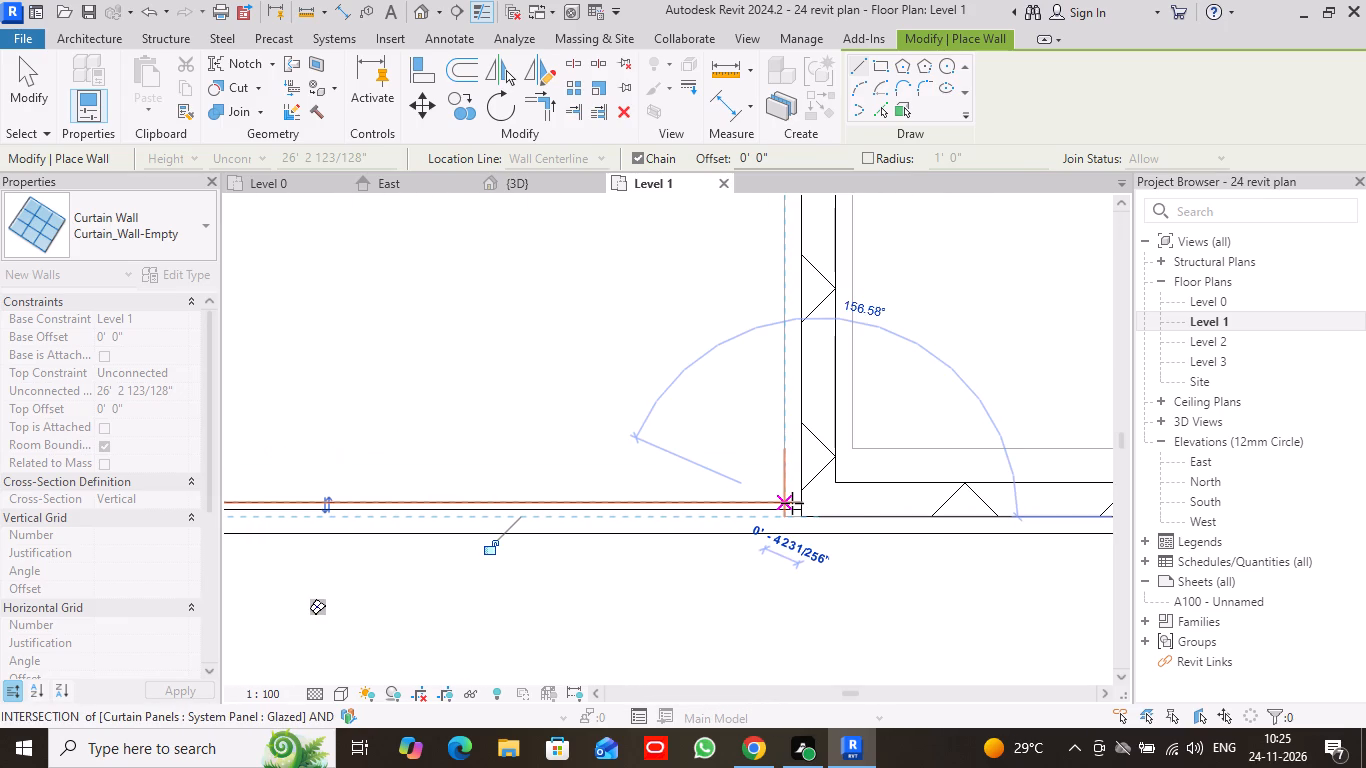
key("Escape")
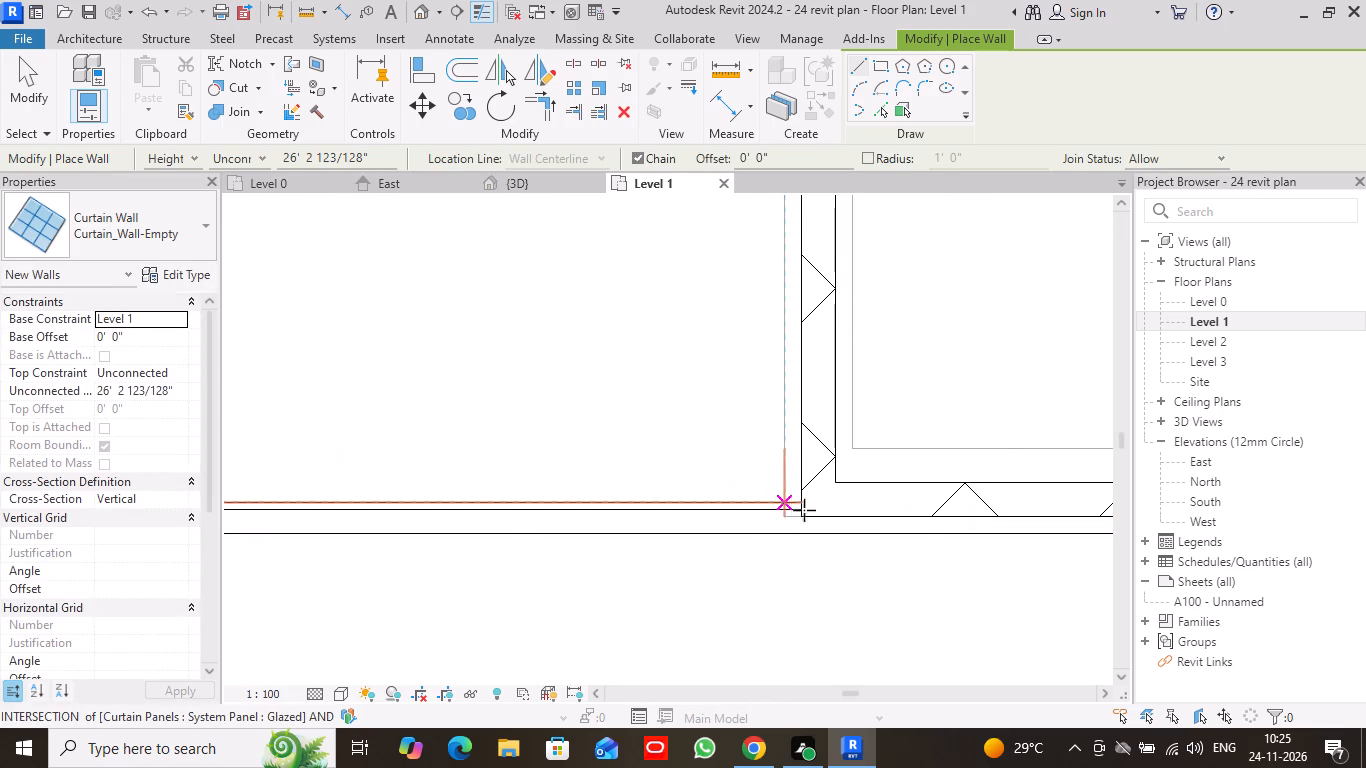
scroll(809, 634, "down", 5)
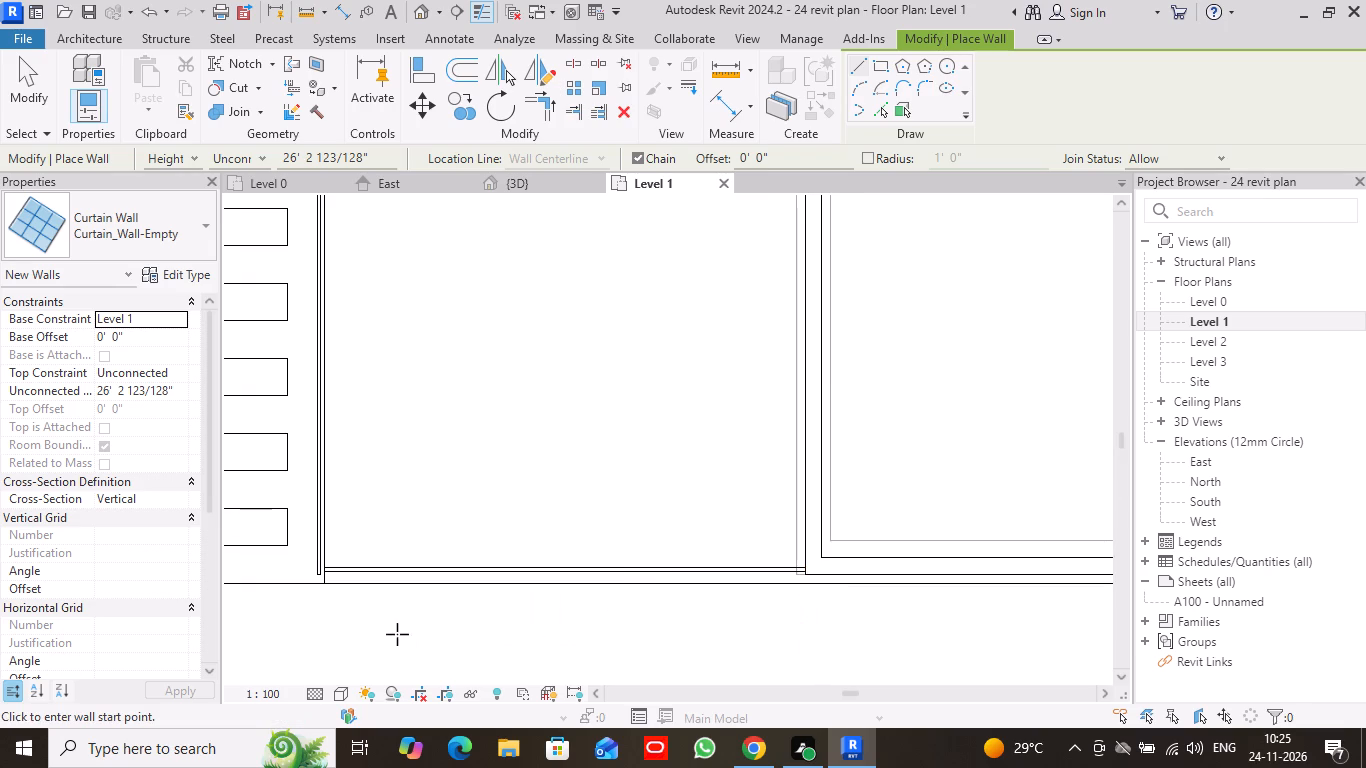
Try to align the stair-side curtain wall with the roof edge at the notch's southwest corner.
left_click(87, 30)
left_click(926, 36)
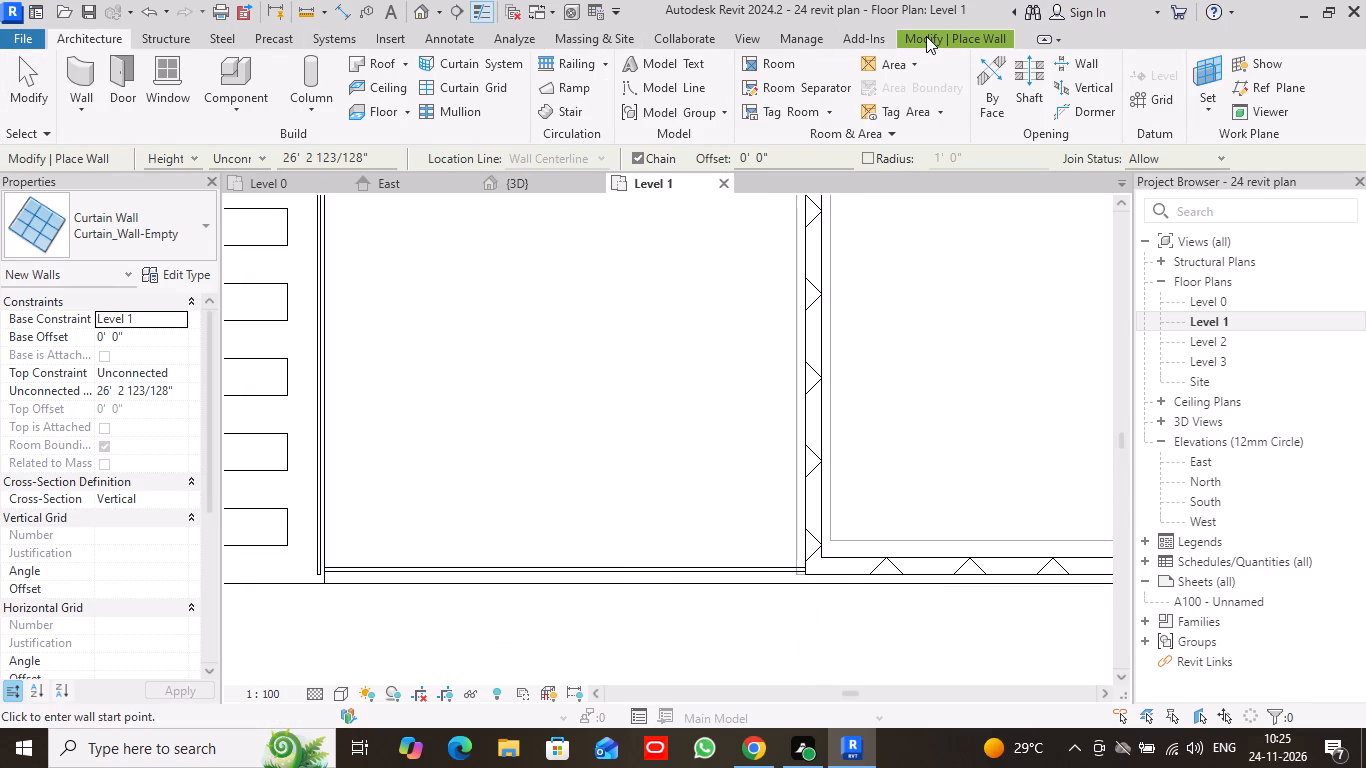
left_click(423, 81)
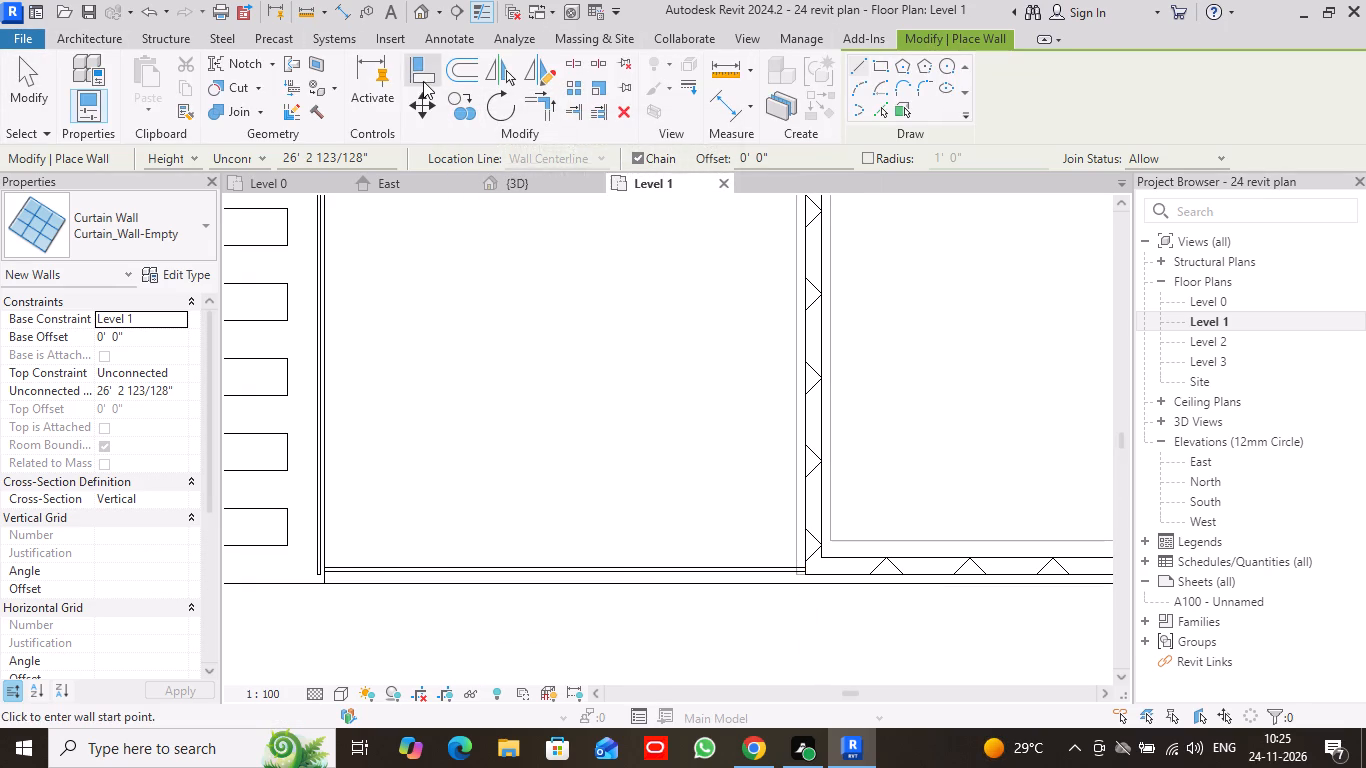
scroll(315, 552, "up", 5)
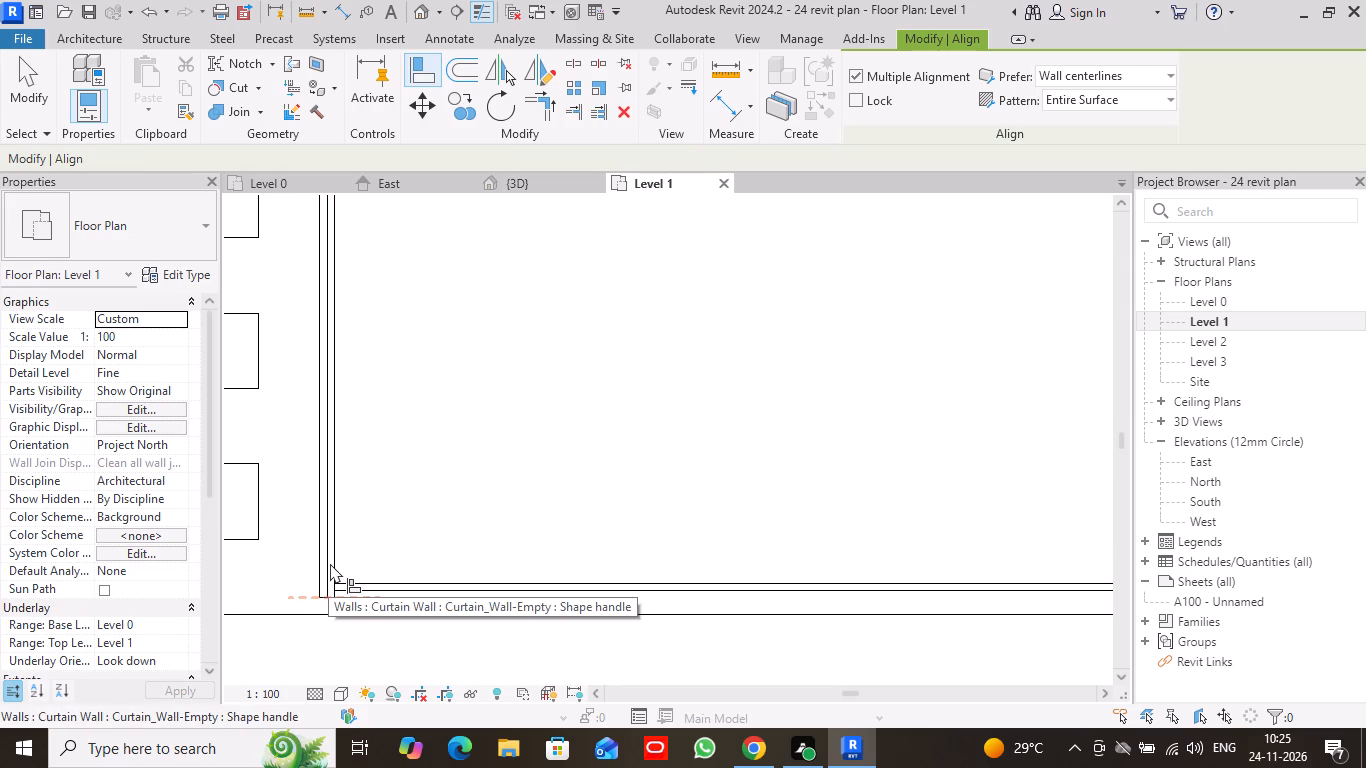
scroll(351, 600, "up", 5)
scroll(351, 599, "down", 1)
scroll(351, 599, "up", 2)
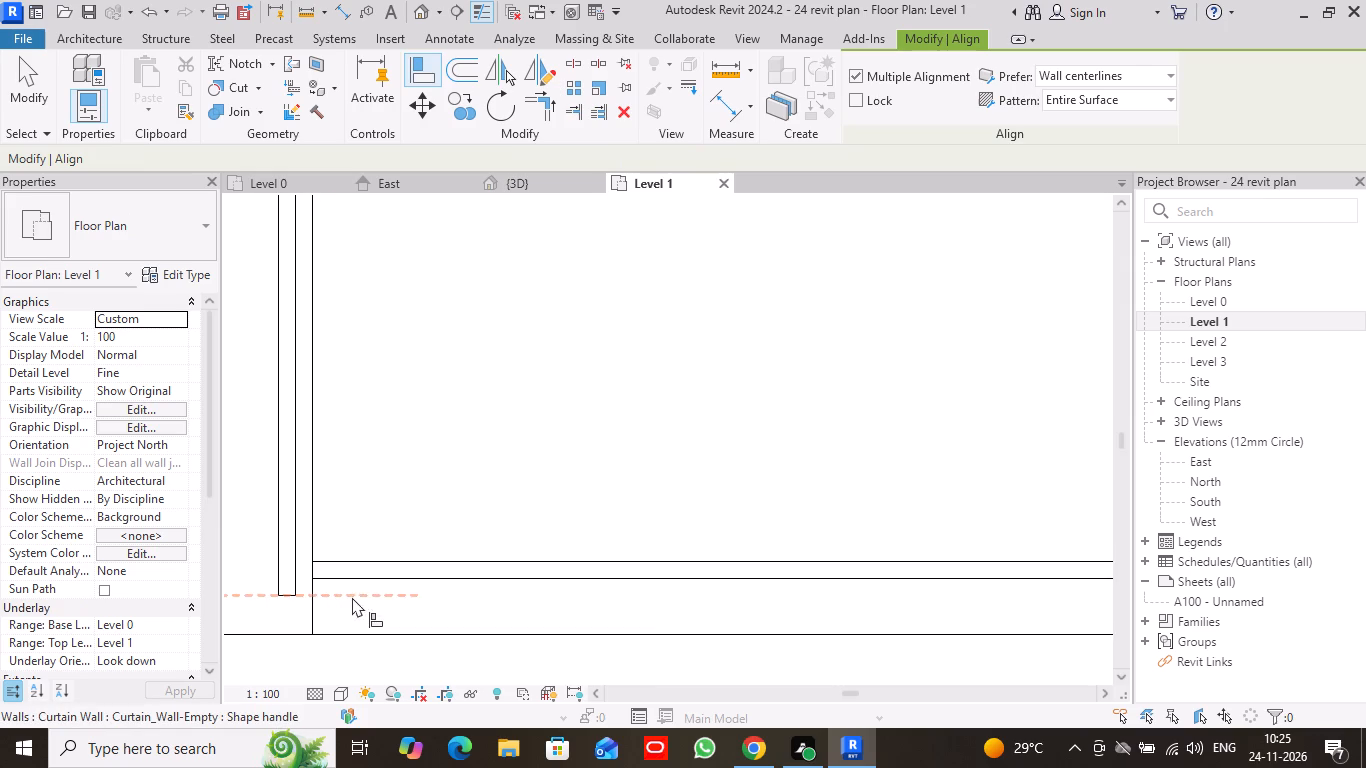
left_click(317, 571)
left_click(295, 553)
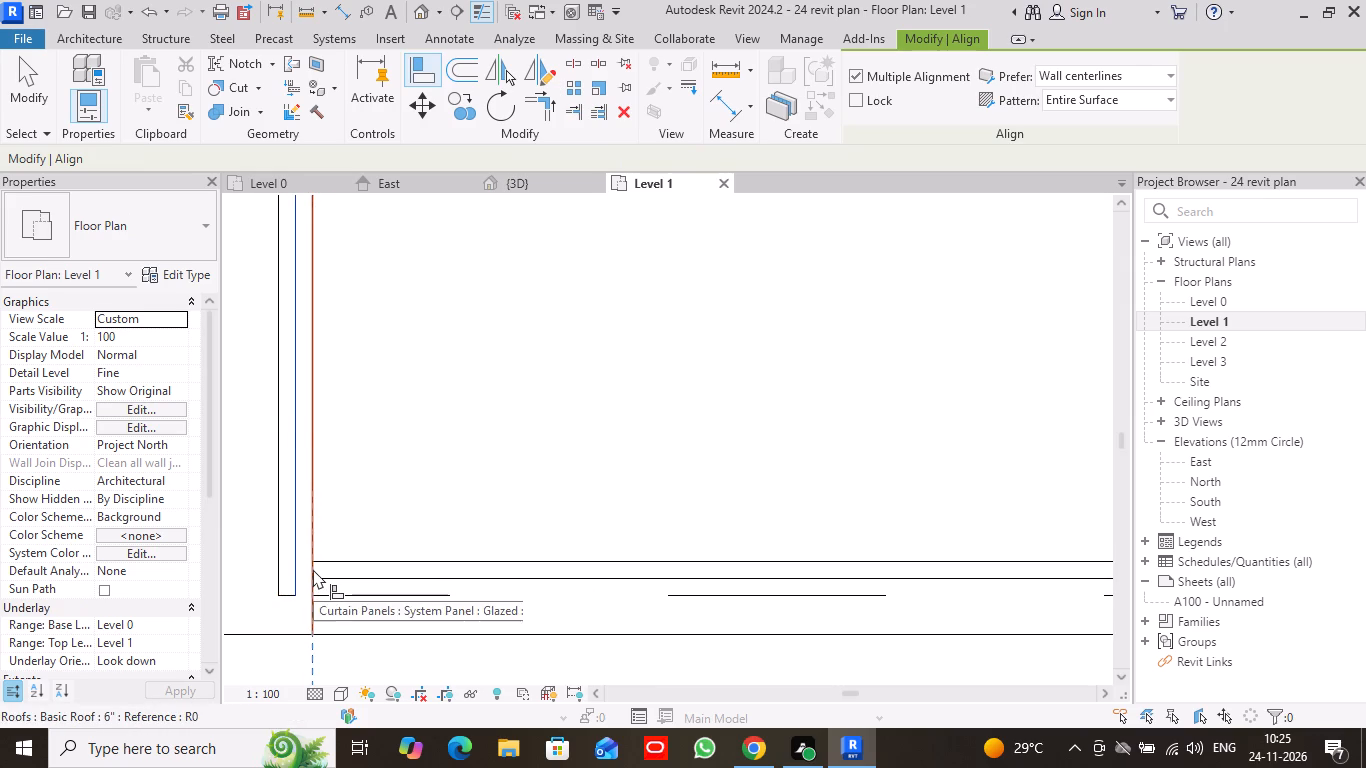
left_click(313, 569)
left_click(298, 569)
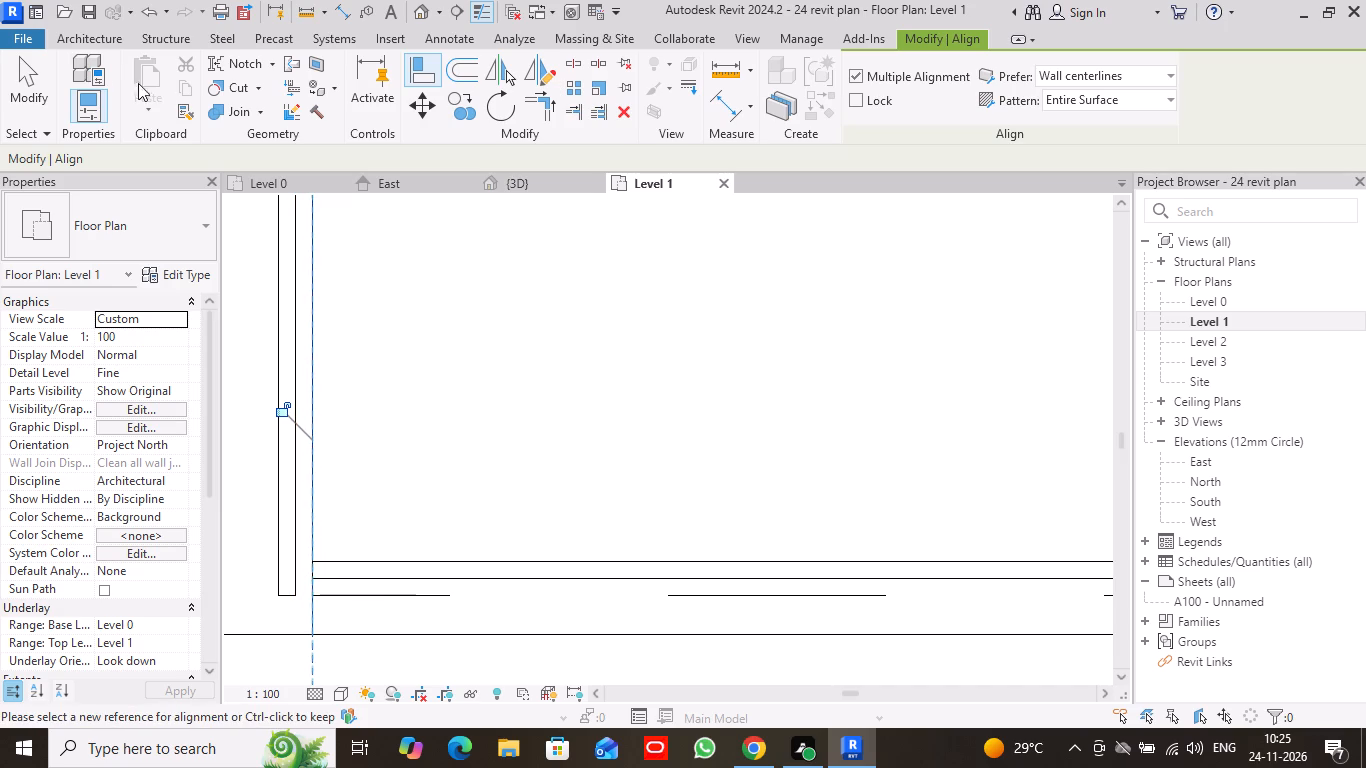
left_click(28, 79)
Examine the corner between the stair-side and south curtain walls in the 3D view, then return to the Level 1 plan.
scroll(368, 326, "down", 6)
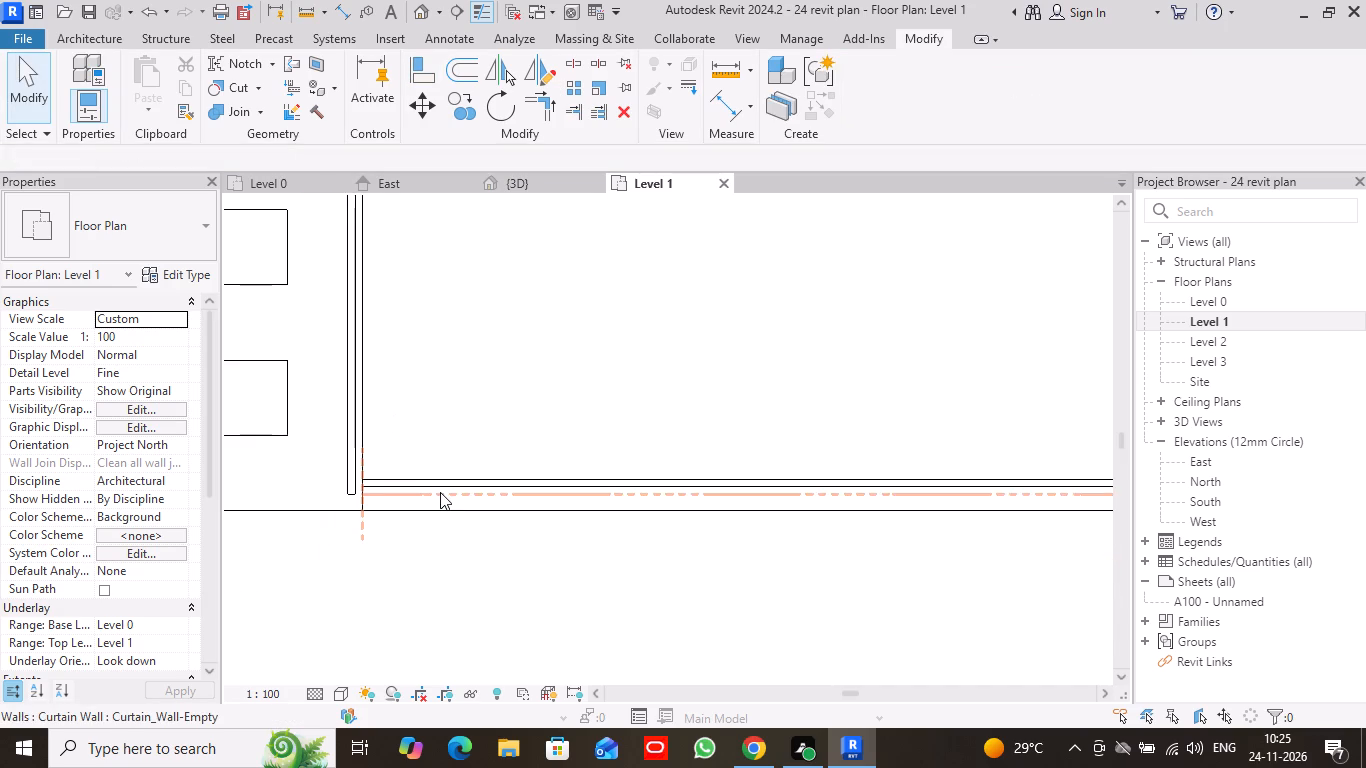
scroll(432, 481, "down", 3)
scroll(537, 328, "down", 3)
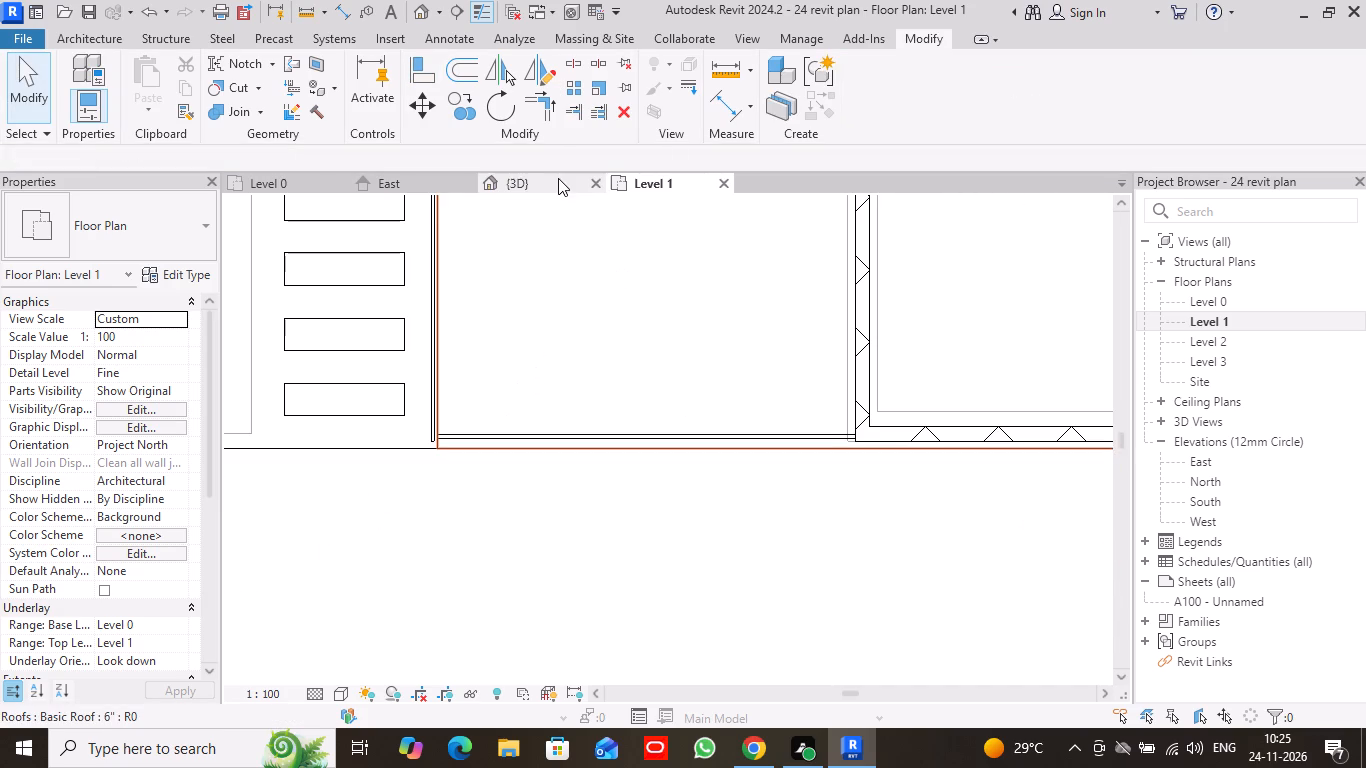
left_click(557, 179)
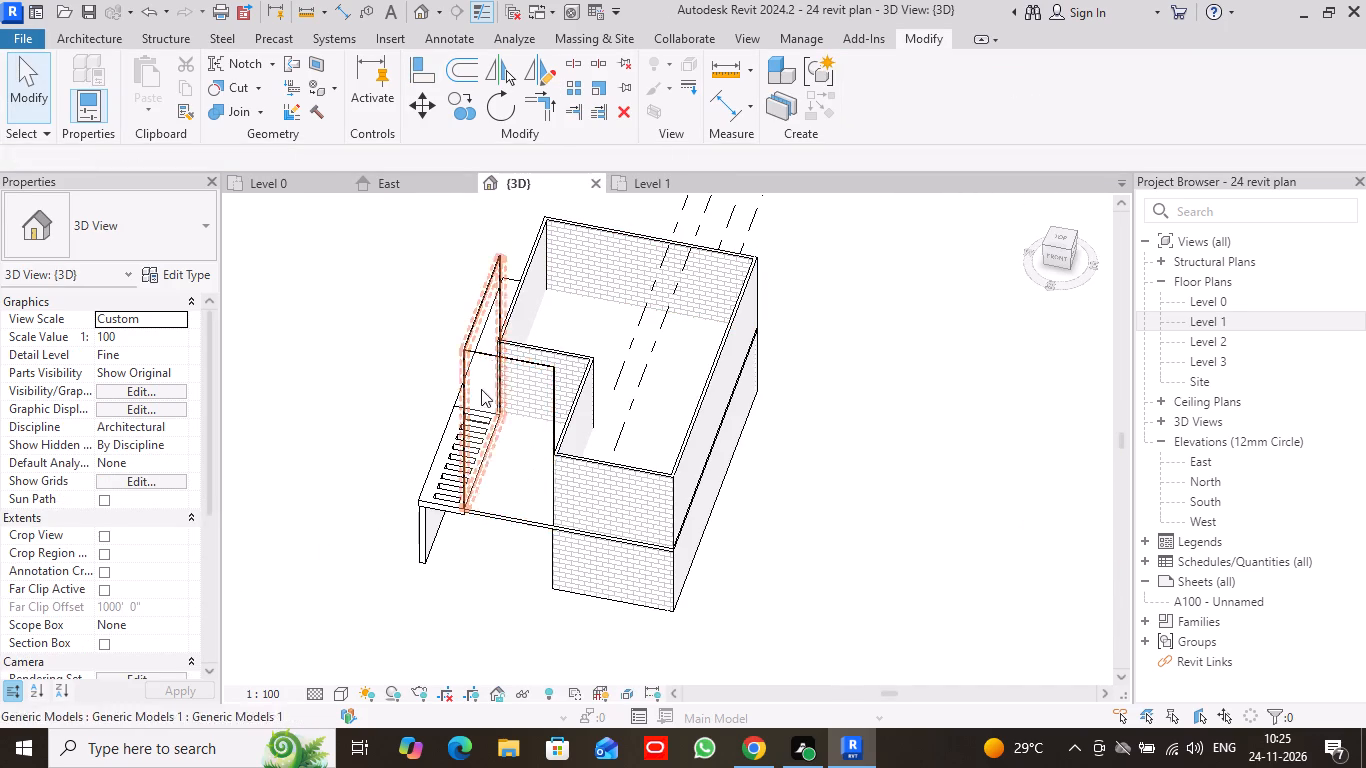
scroll(475, 380, "up", 13)
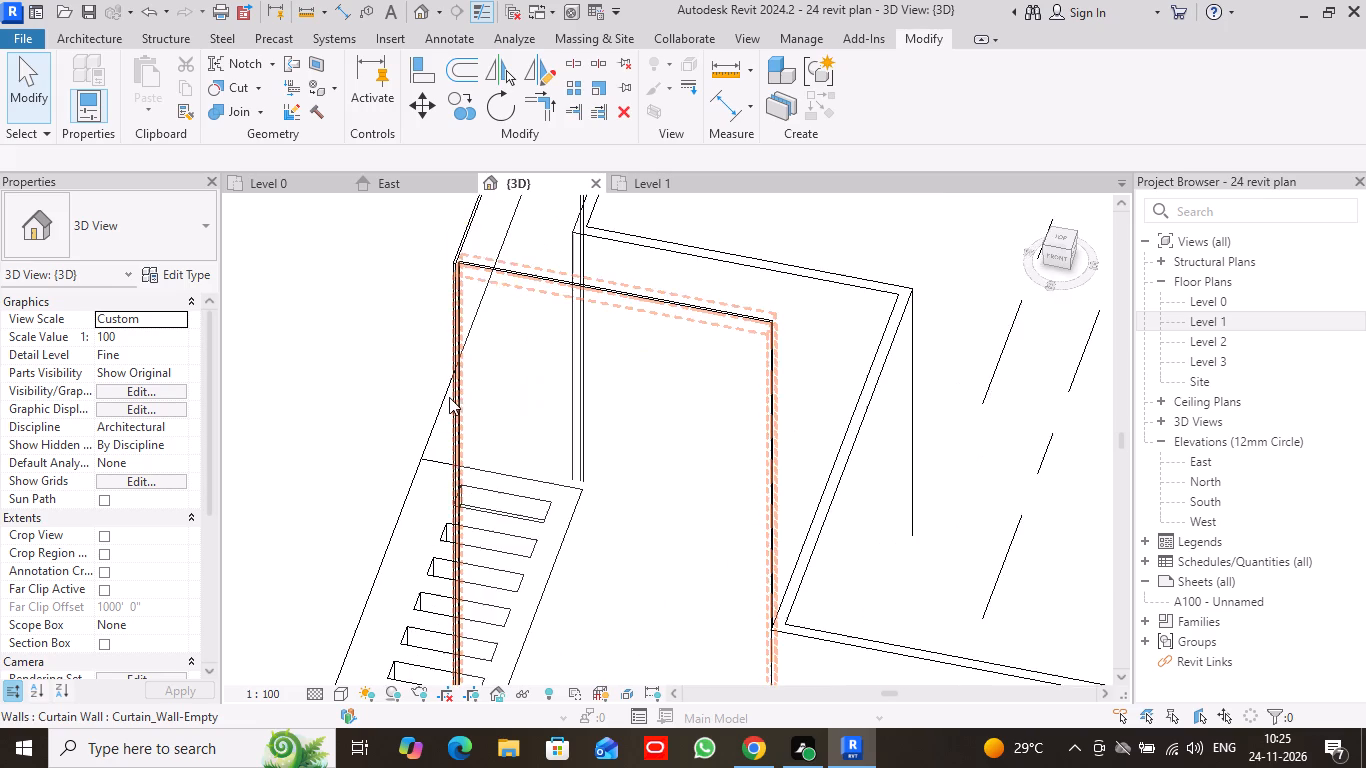
scroll(449, 397, "up", 3)
middle_click_drag(564, 318, 561, 535)
scroll(561, 520, "down", 1)
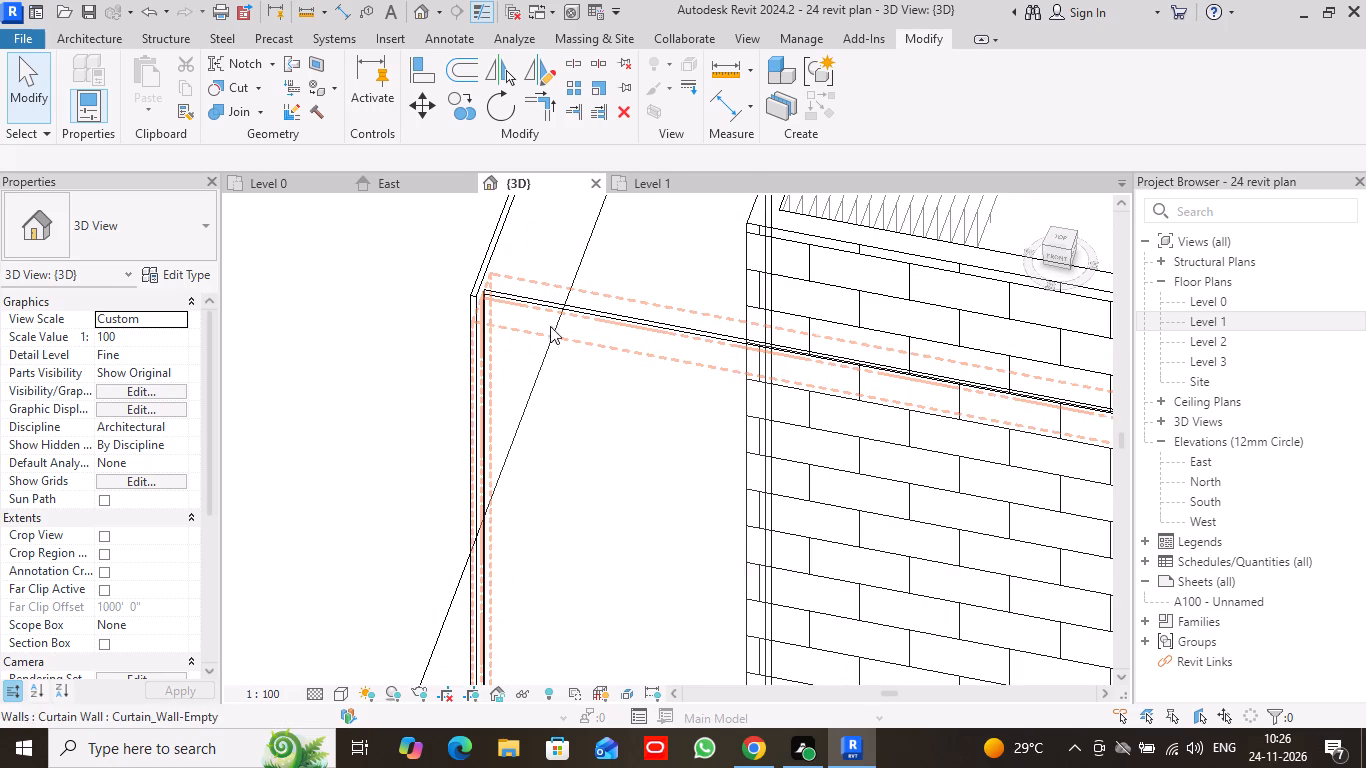
left_click(632, 174)
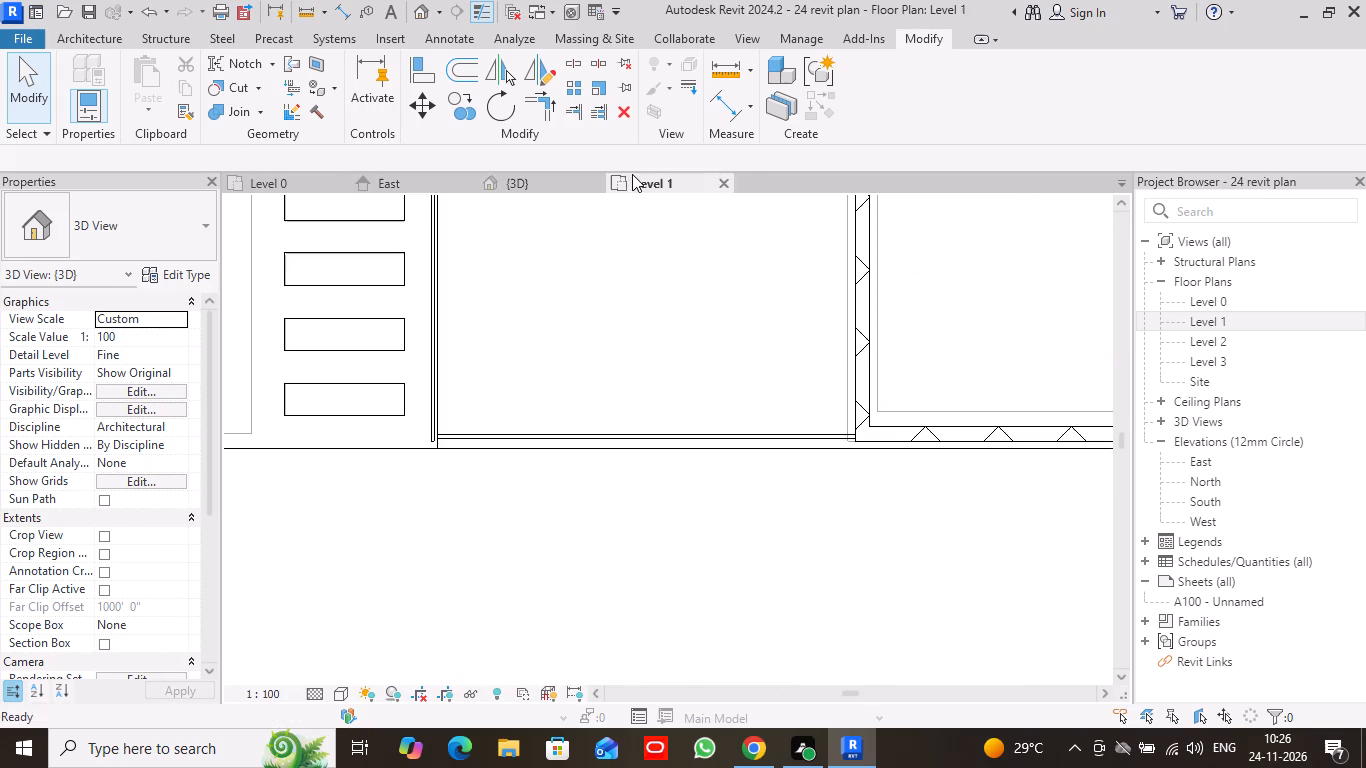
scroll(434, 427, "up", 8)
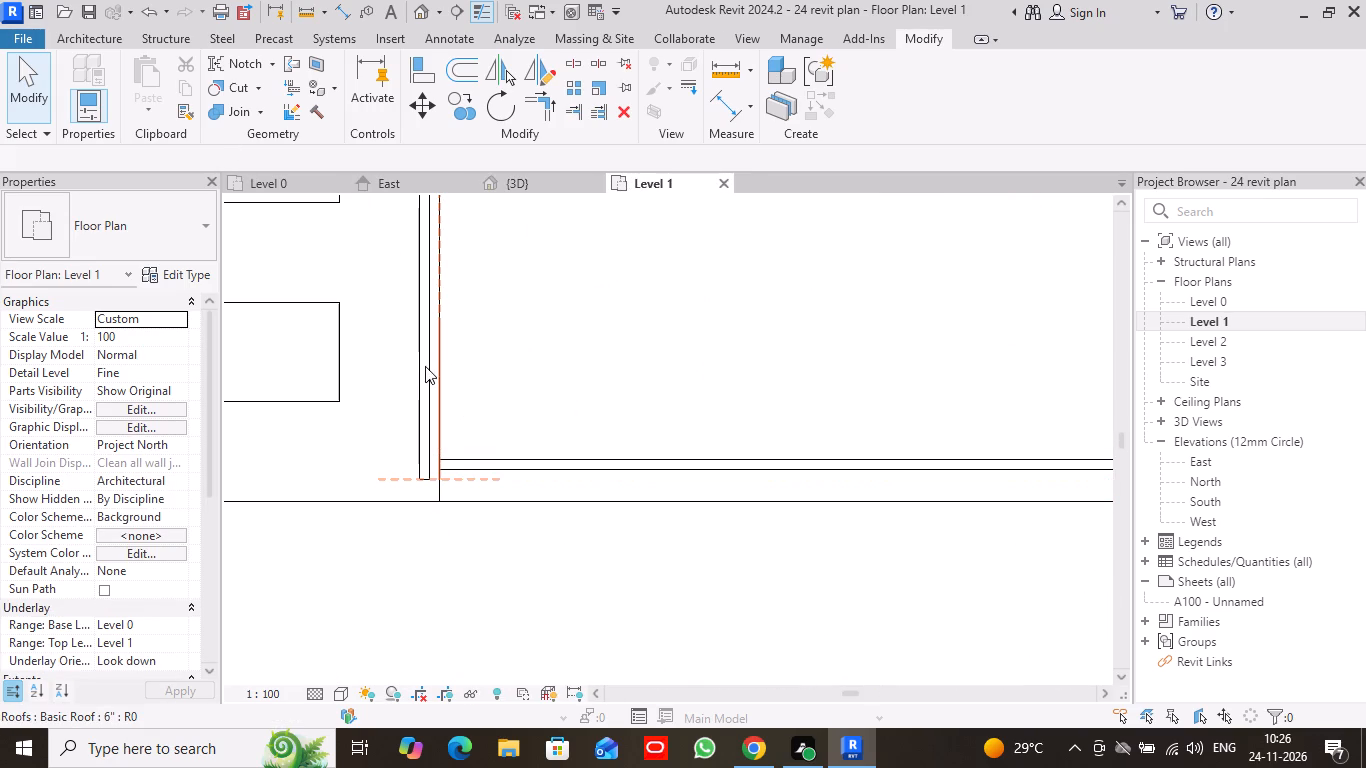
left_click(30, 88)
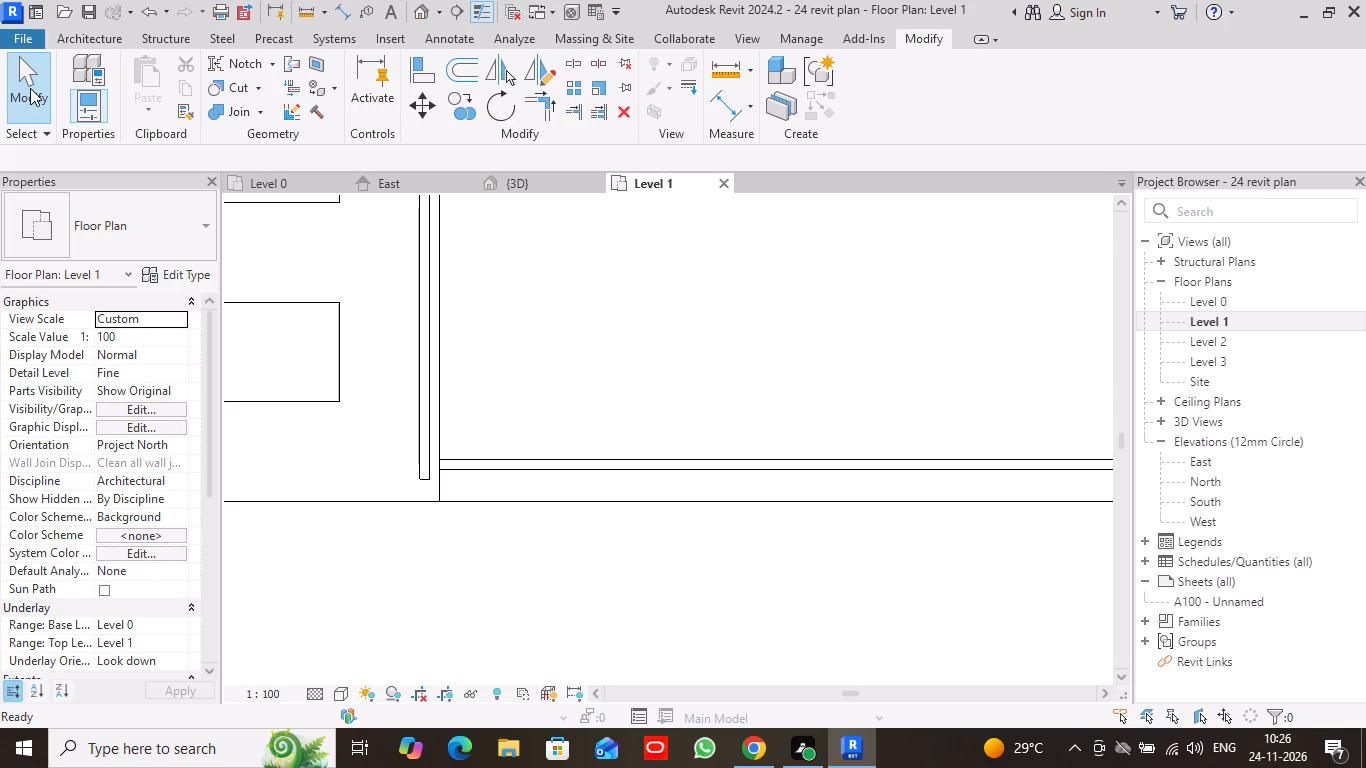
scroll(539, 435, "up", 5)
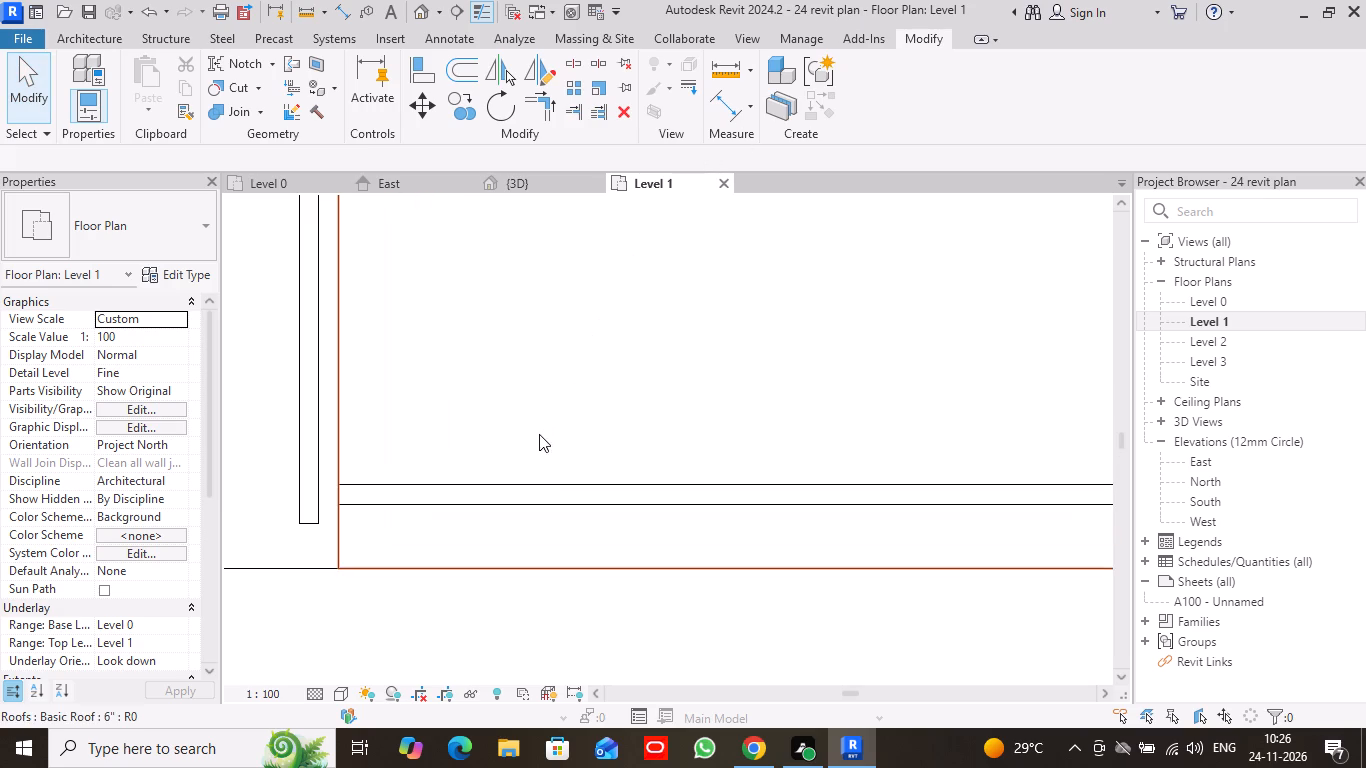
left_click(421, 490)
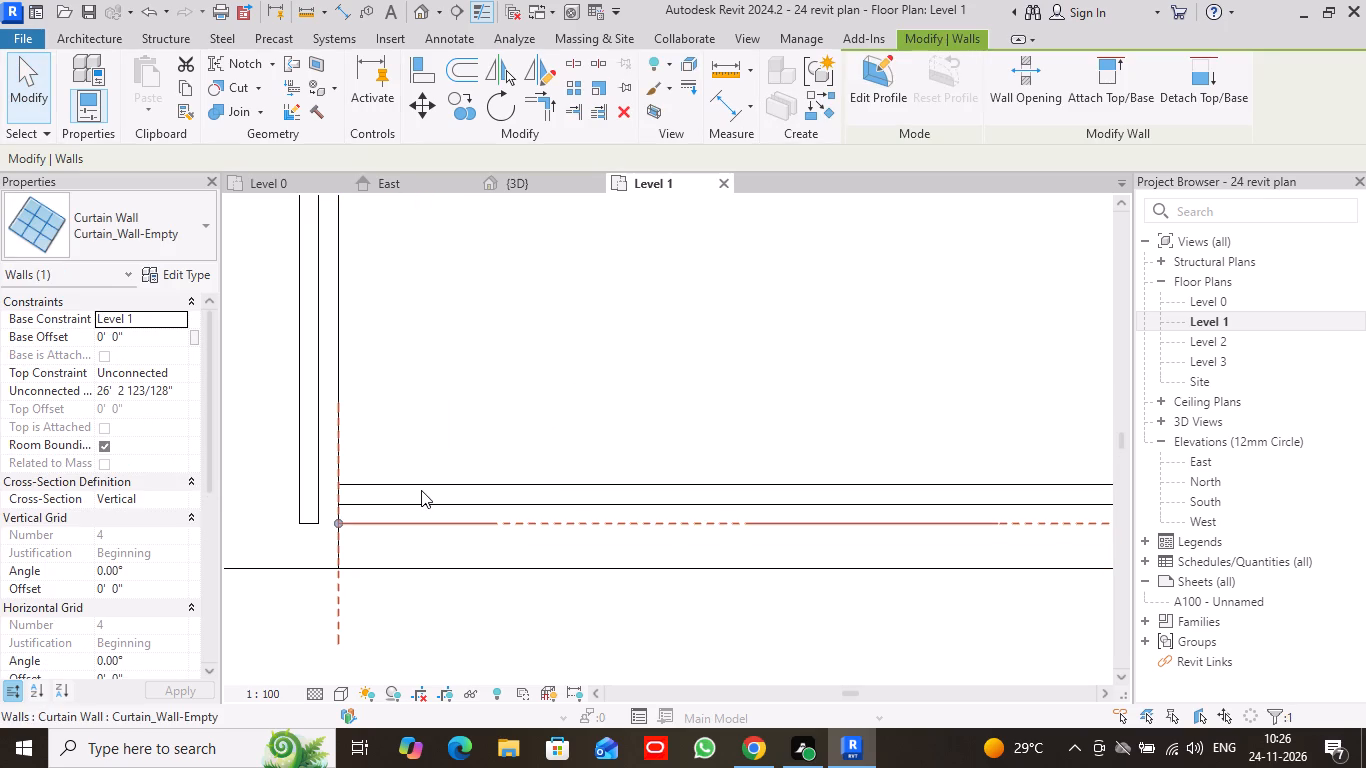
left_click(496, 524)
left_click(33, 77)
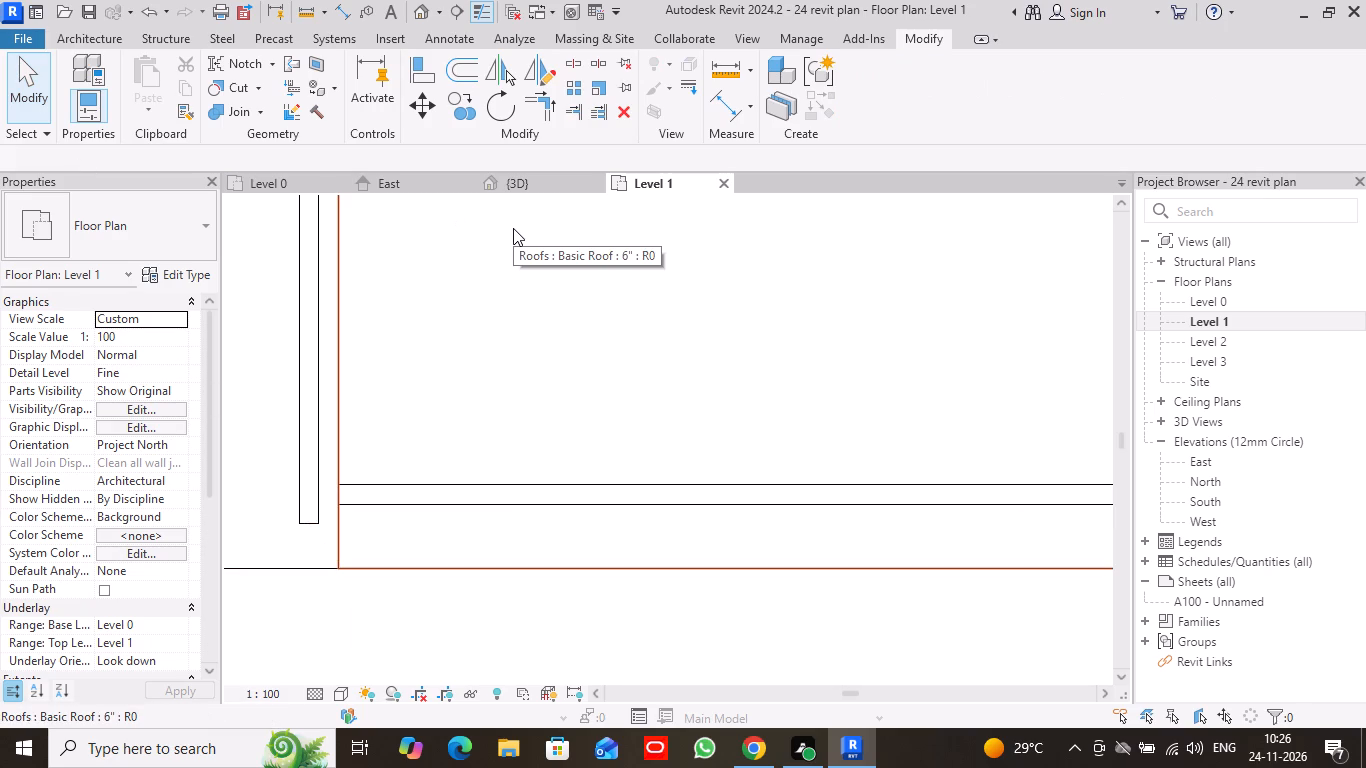
Nudge the stair-side curtain wall two increments east toward the south curtain wall's west end on Level 1.
scroll(491, 262, "down", 1)
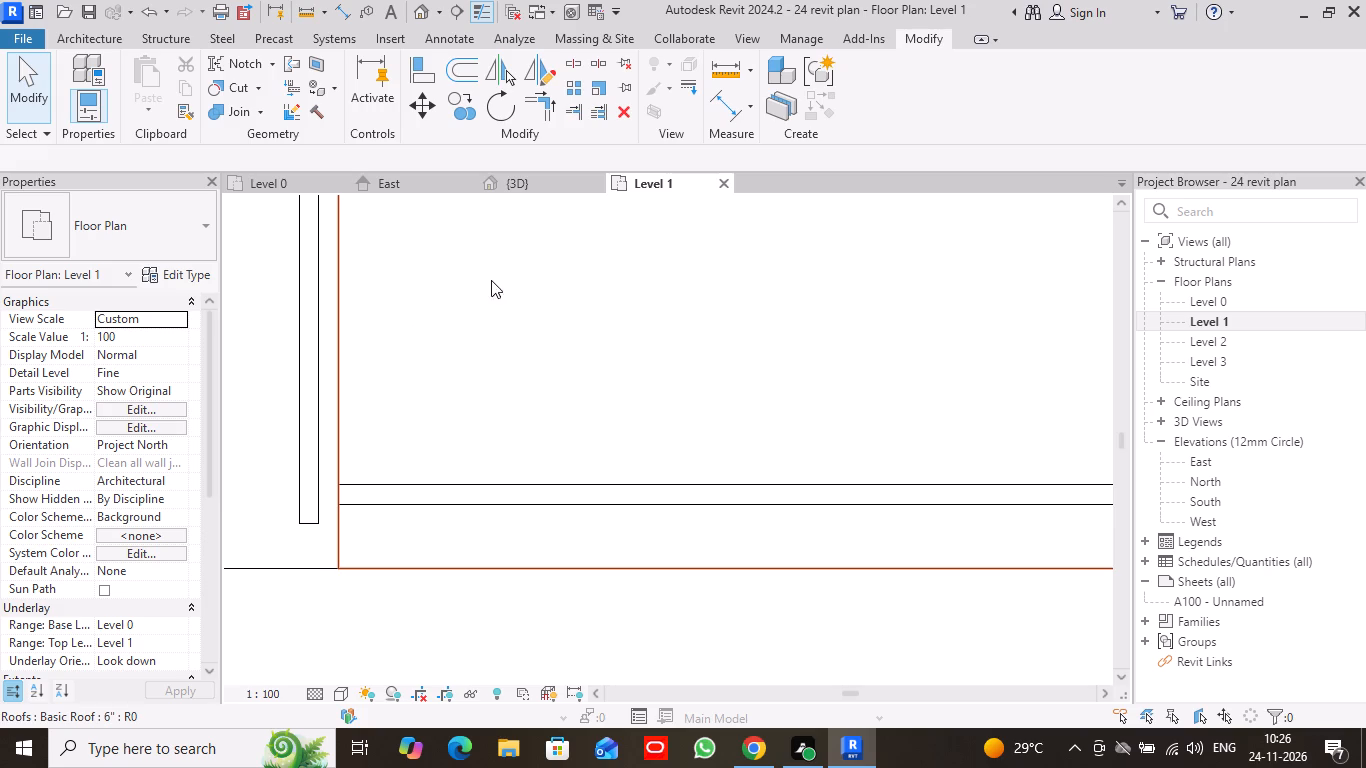
scroll(491, 280, "down", 7)
middle_click_drag(520, 261, 437, 513)
scroll(444, 444, "down", 3)
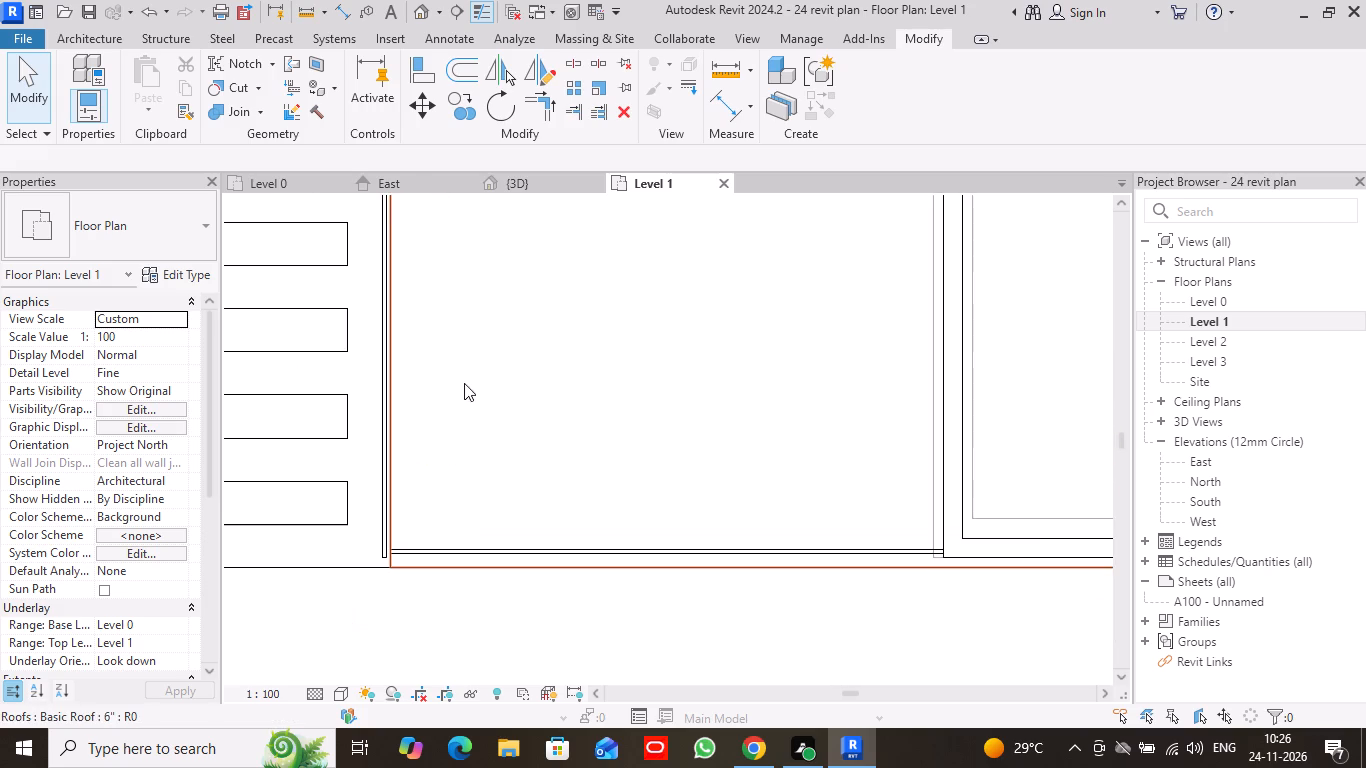
scroll(479, 330, "down", 2)
middle_click_drag(486, 340, 466, 460)
middle_click_drag(478, 317, 481, 408)
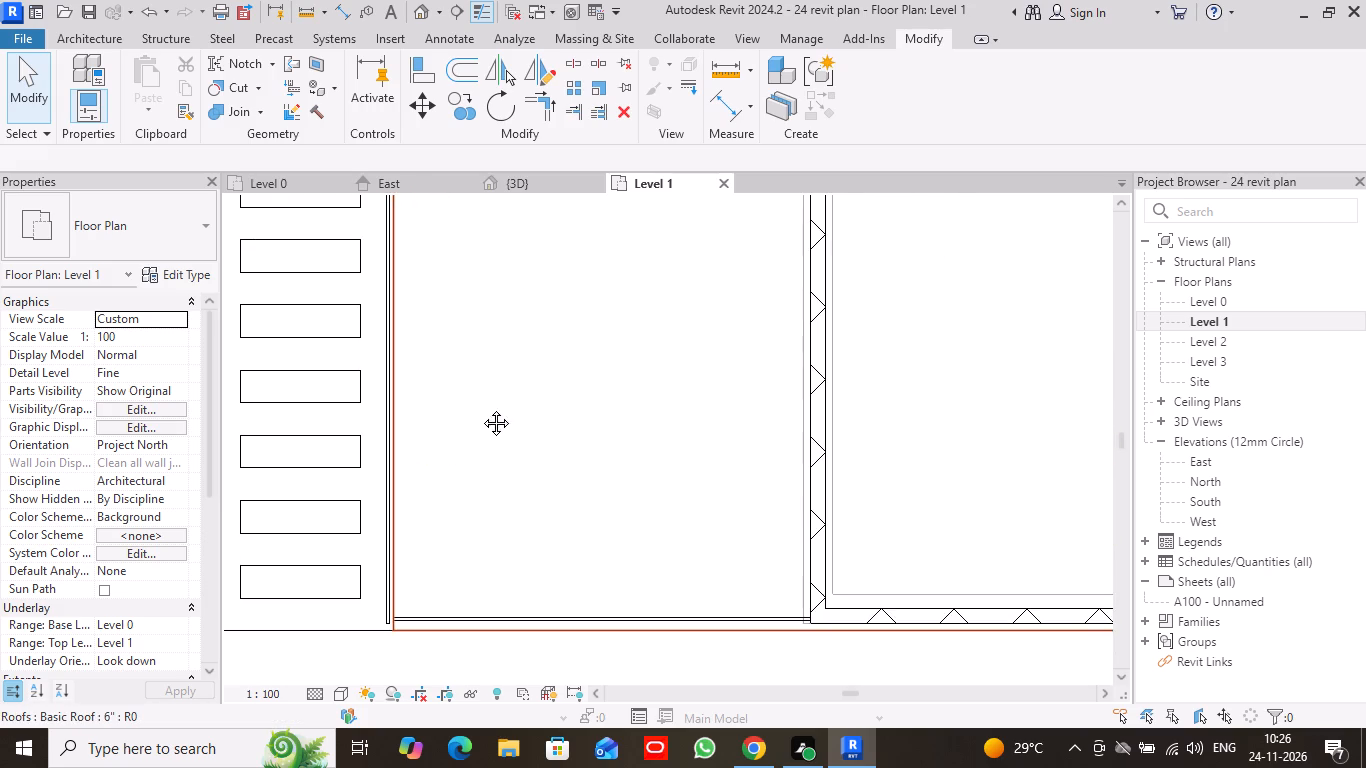
middle_click_drag(481, 408, 481, 418)
scroll(481, 418, "down", 1)
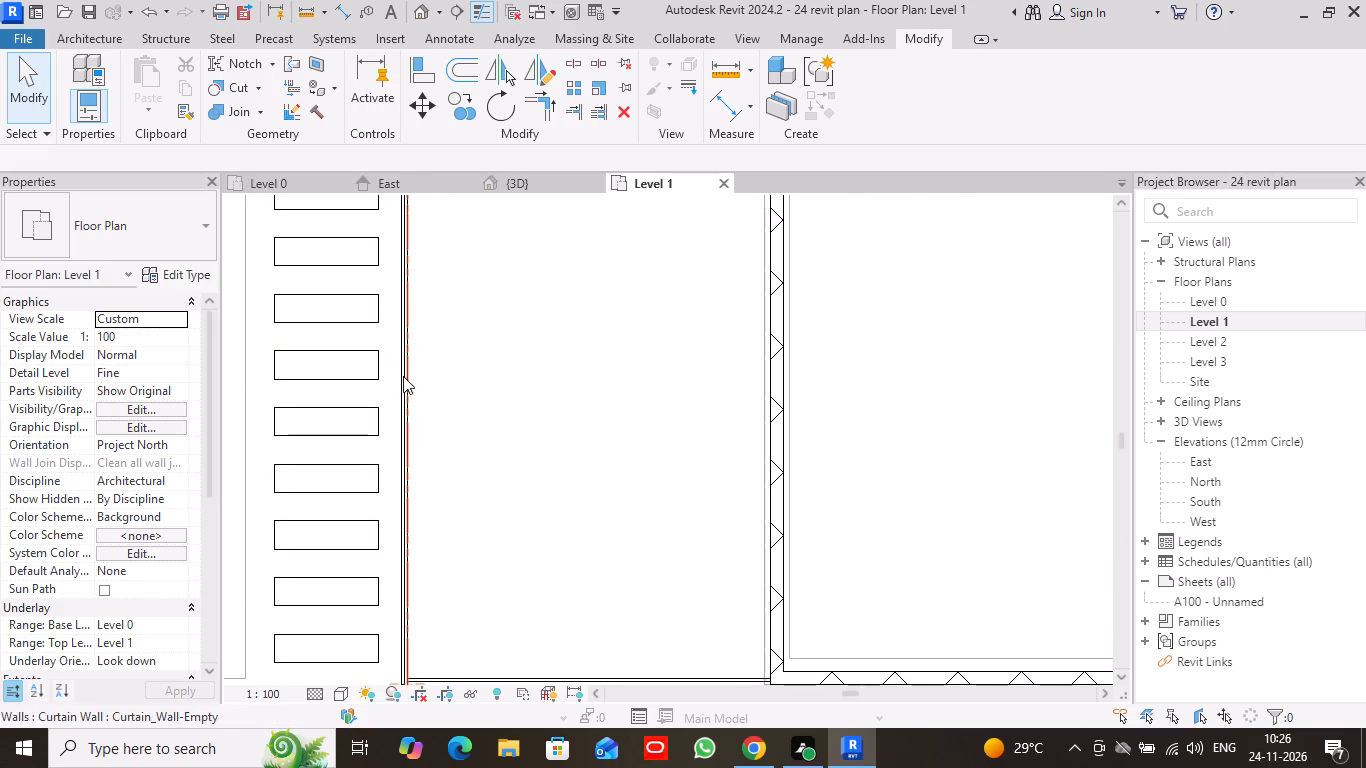
scroll(403, 376, "up", 1)
scroll(403, 376, "down", 1)
scroll(403, 376, "up", 1)
scroll(403, 376, "down", 1)
scroll(403, 376, "up", 4)
scroll(408, 364, "down", 1)
scroll(408, 364, "up", 5)
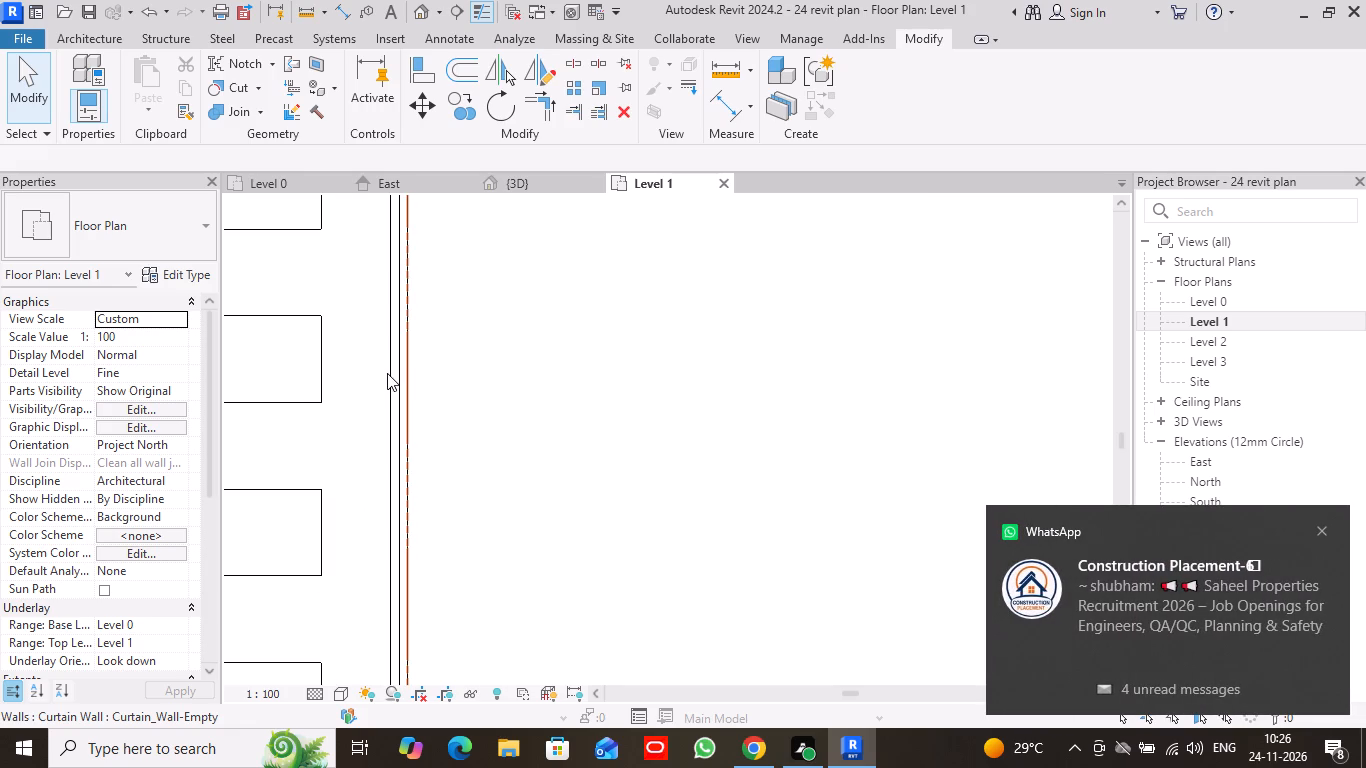
left_click(389, 369)
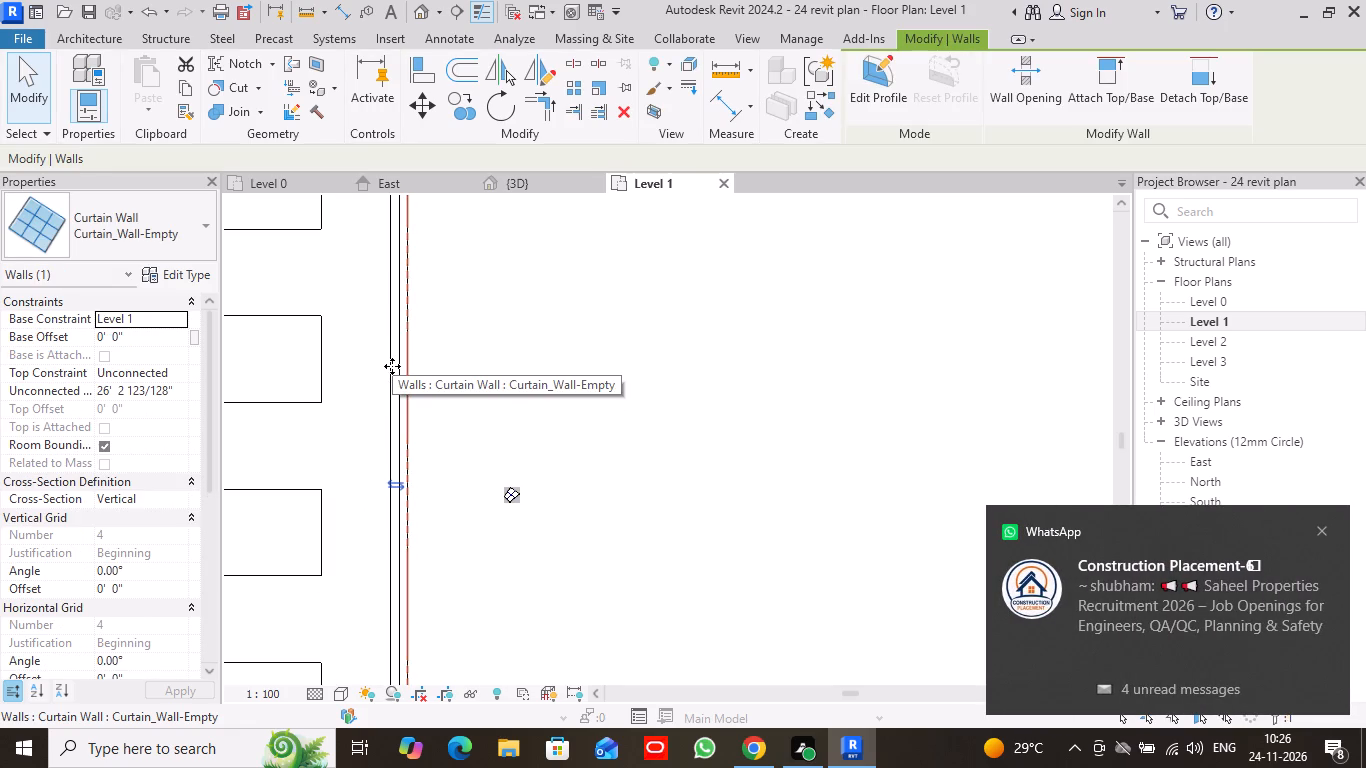
key("Right")
key("Right")
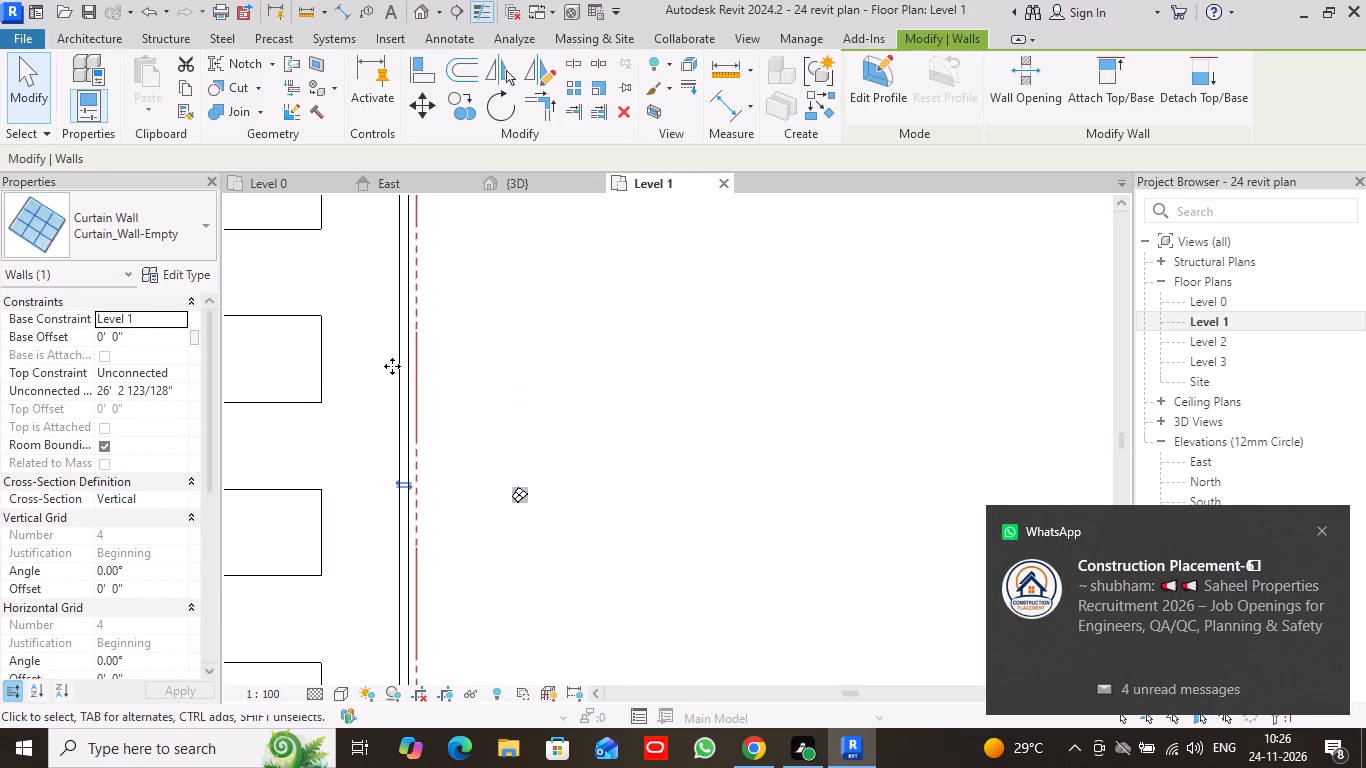
scroll(392, 366, "down", 5)
middle_click_drag(483, 628, 490, 398)
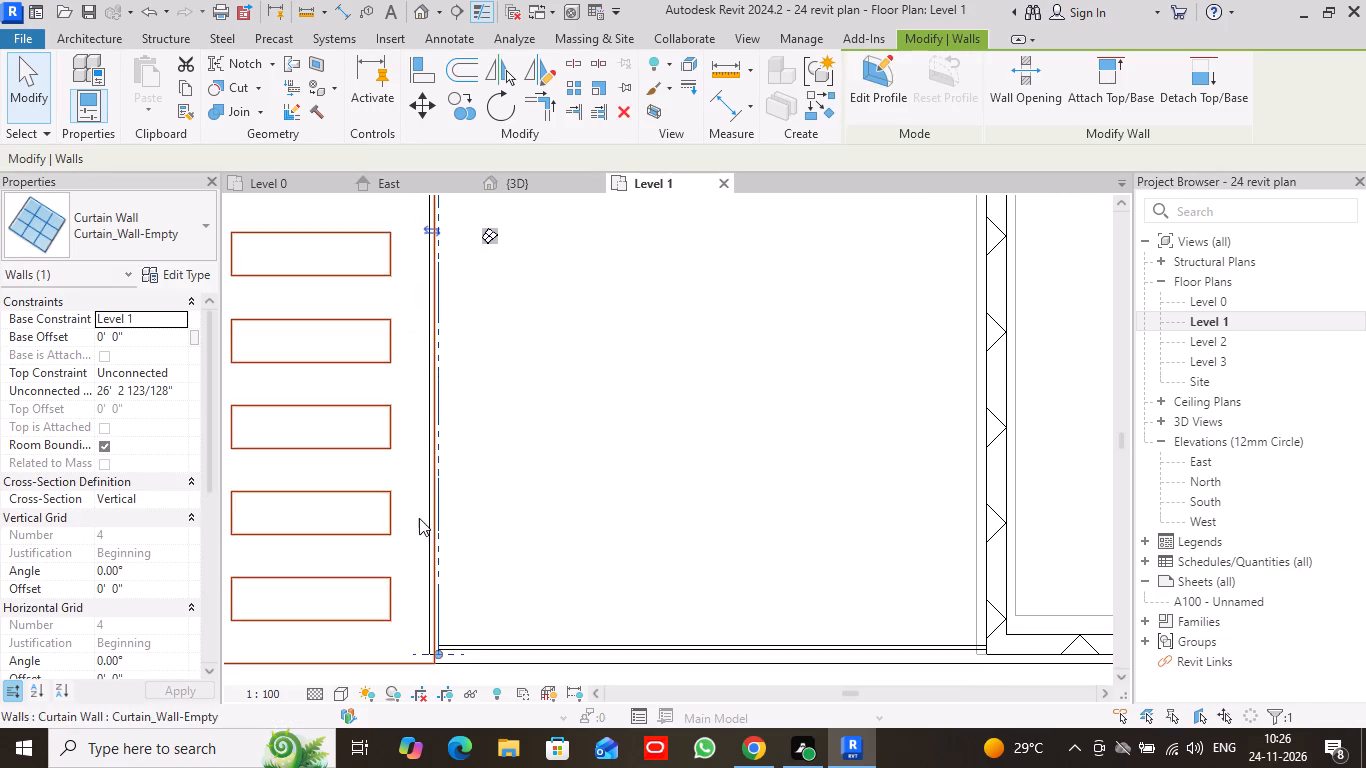
Nudge the stair-side curtain wall three increments east, then one increment back west, beside the roof edge on Level 1.
scroll(450, 564, "up", 4)
middle_click_drag(474, 546, 496, 304)
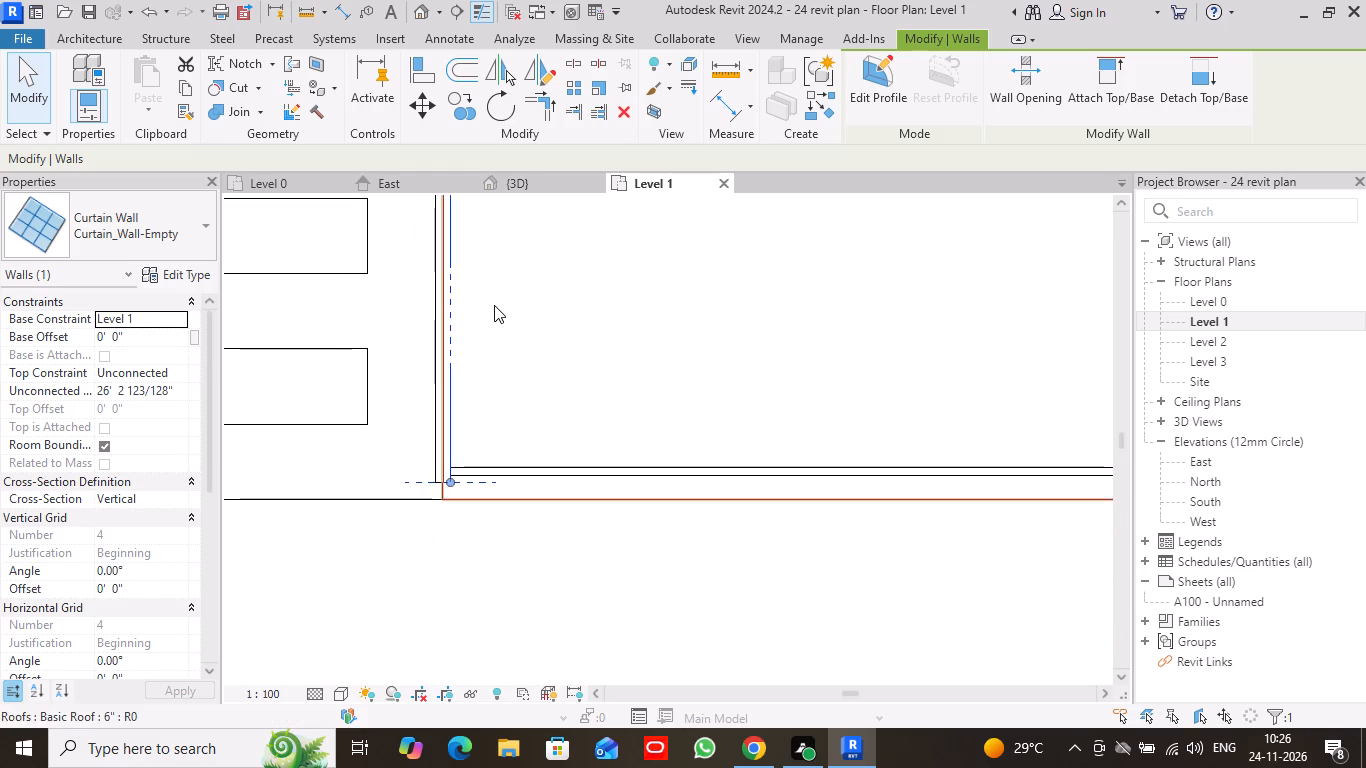
key("Right")
key("Right")
key("Right")
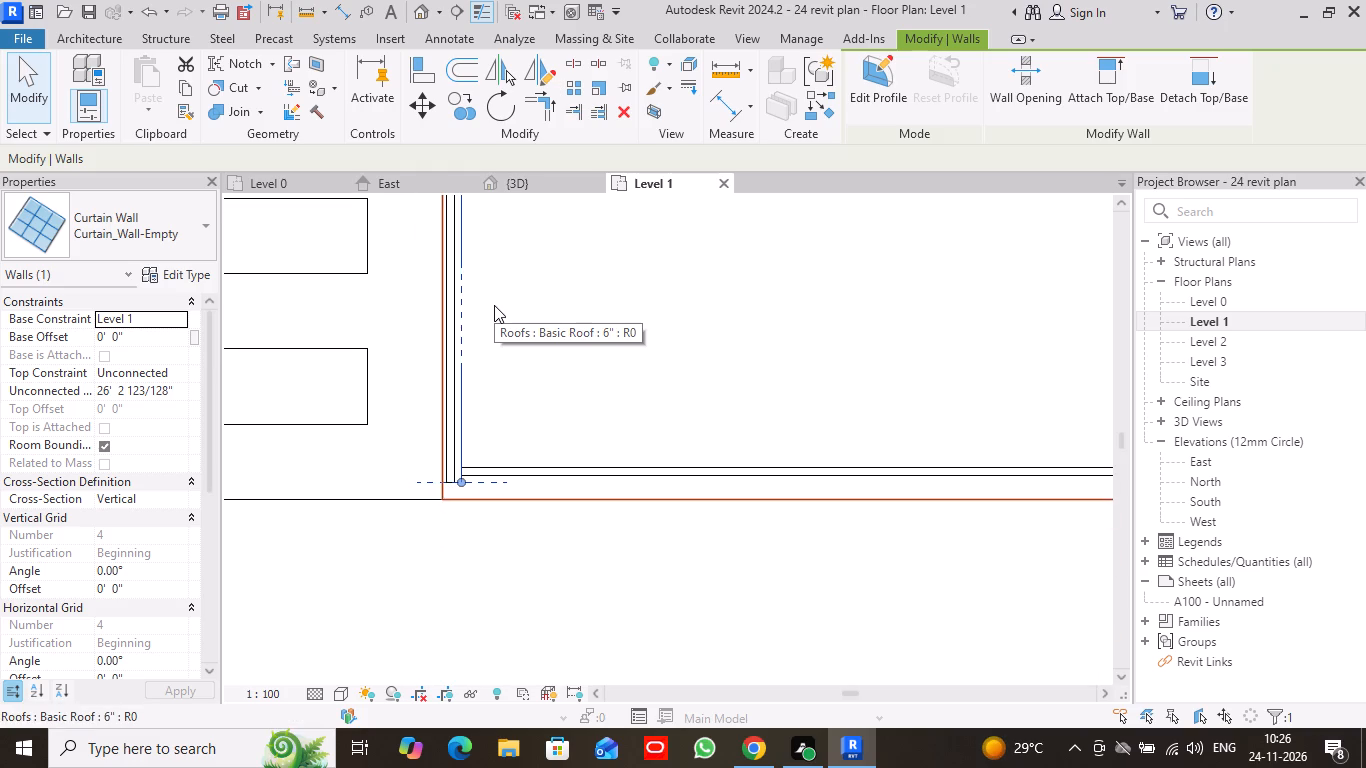
key("Left")
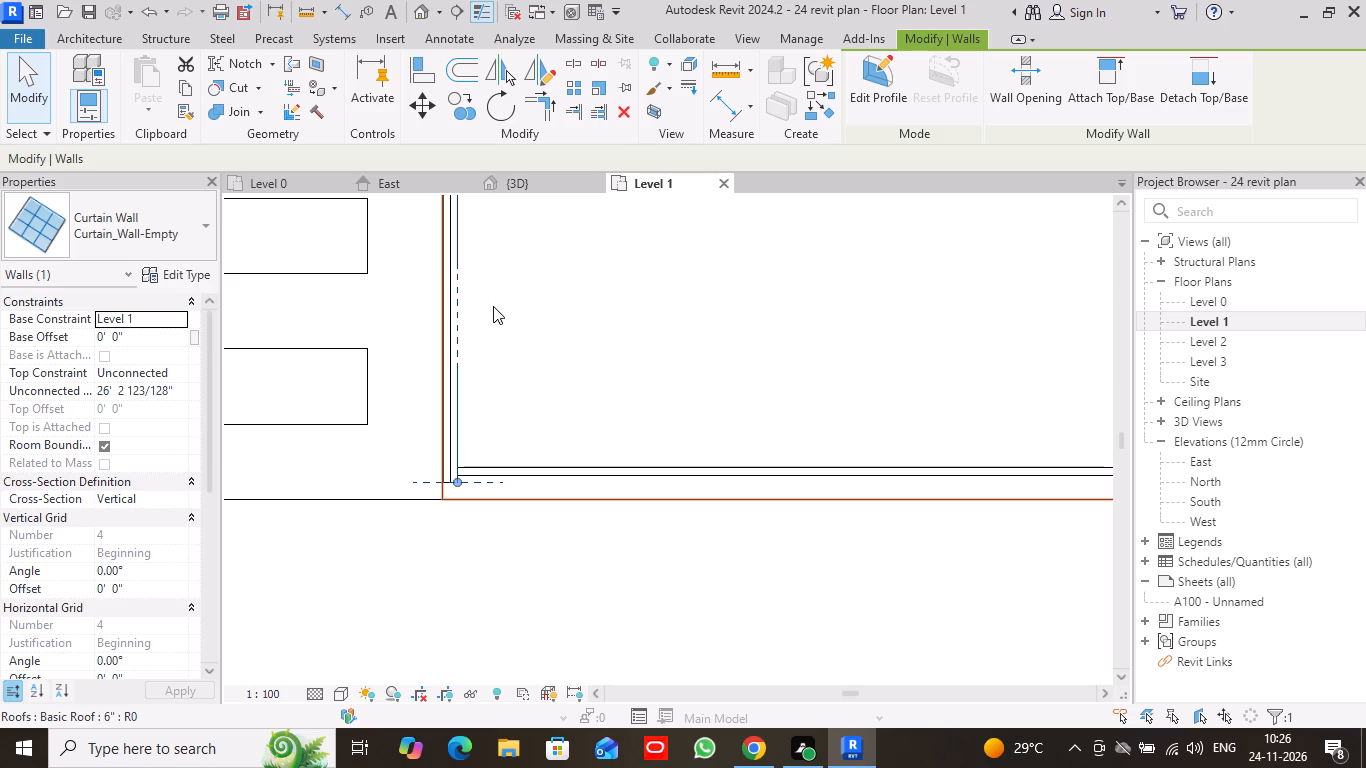
left_click(28, 88)
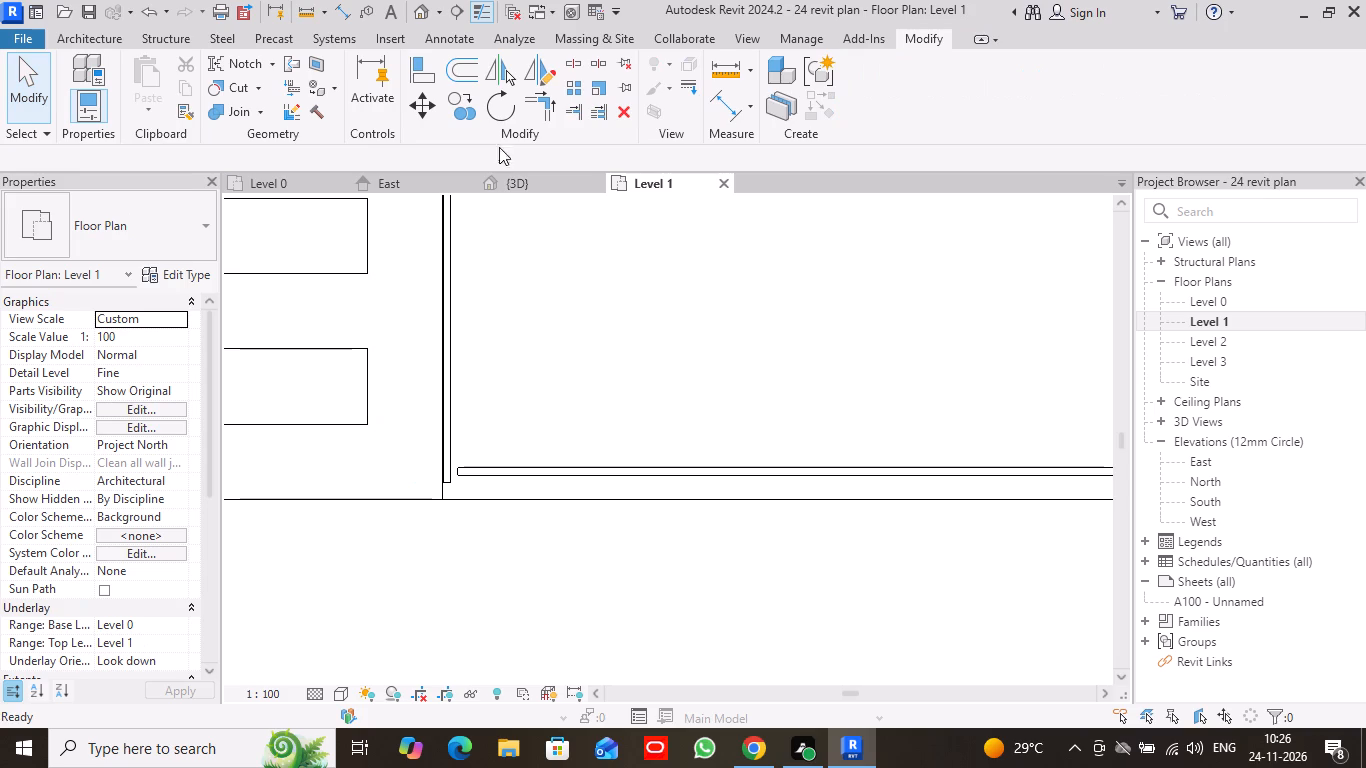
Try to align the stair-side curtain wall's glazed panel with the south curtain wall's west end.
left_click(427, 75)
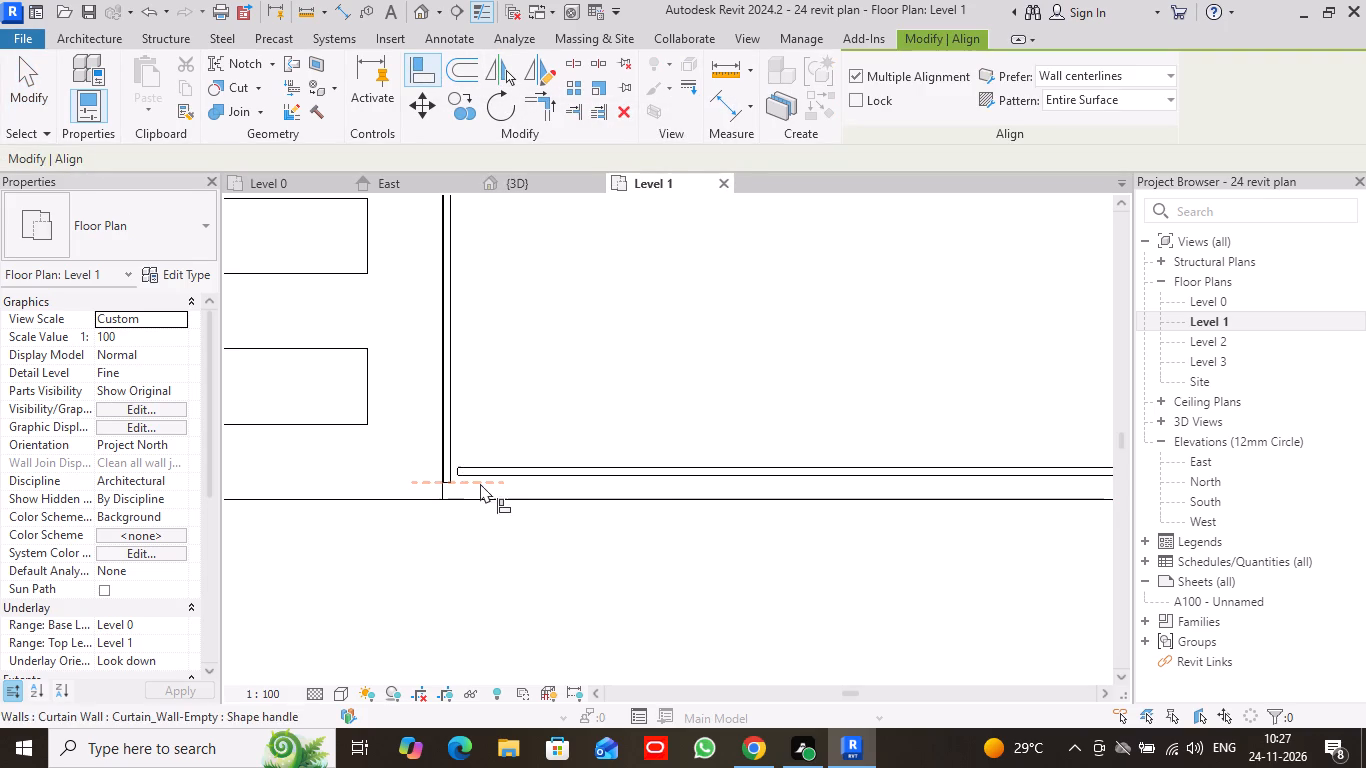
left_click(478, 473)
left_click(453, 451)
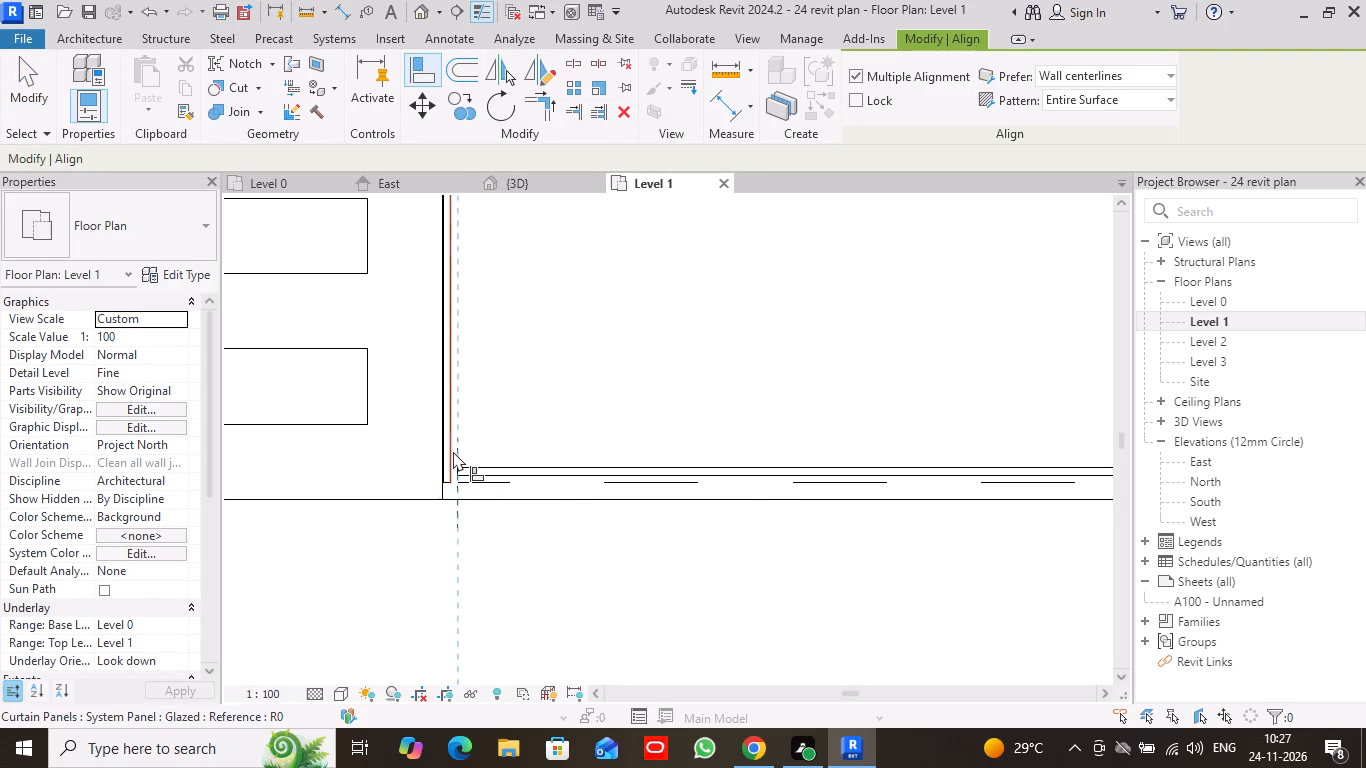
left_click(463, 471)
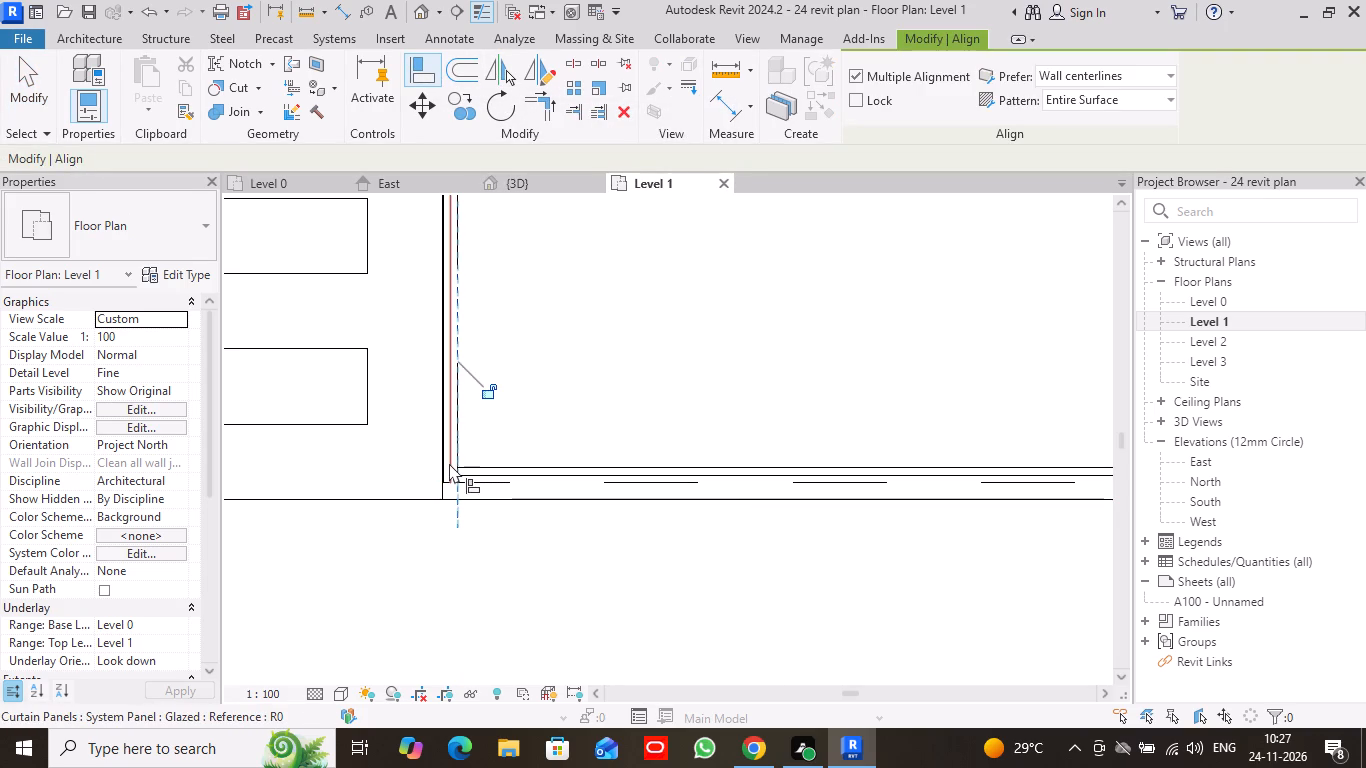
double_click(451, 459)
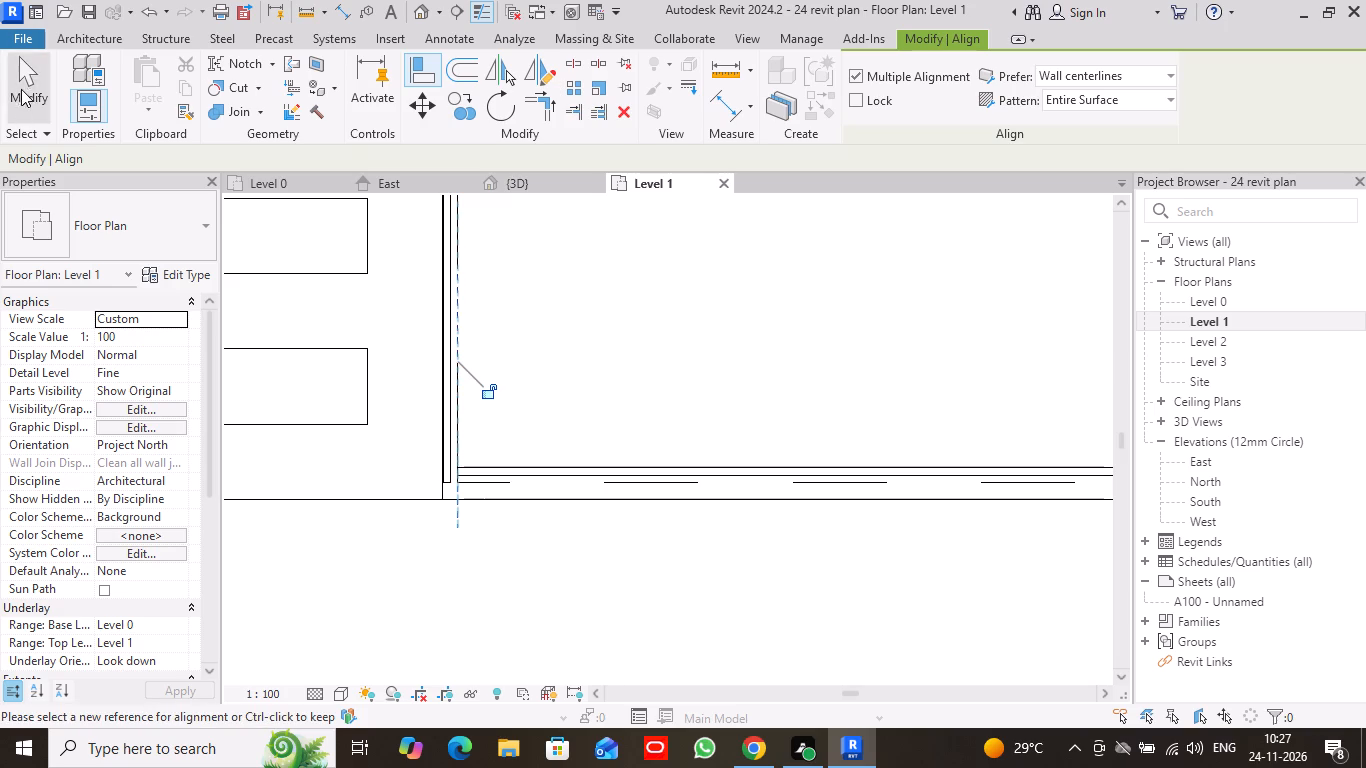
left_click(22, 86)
Examine the meeting of the stair-side and south curtain walls in the 3D view, and inspect the same corner on the Level 1 plan.
left_click(547, 188)
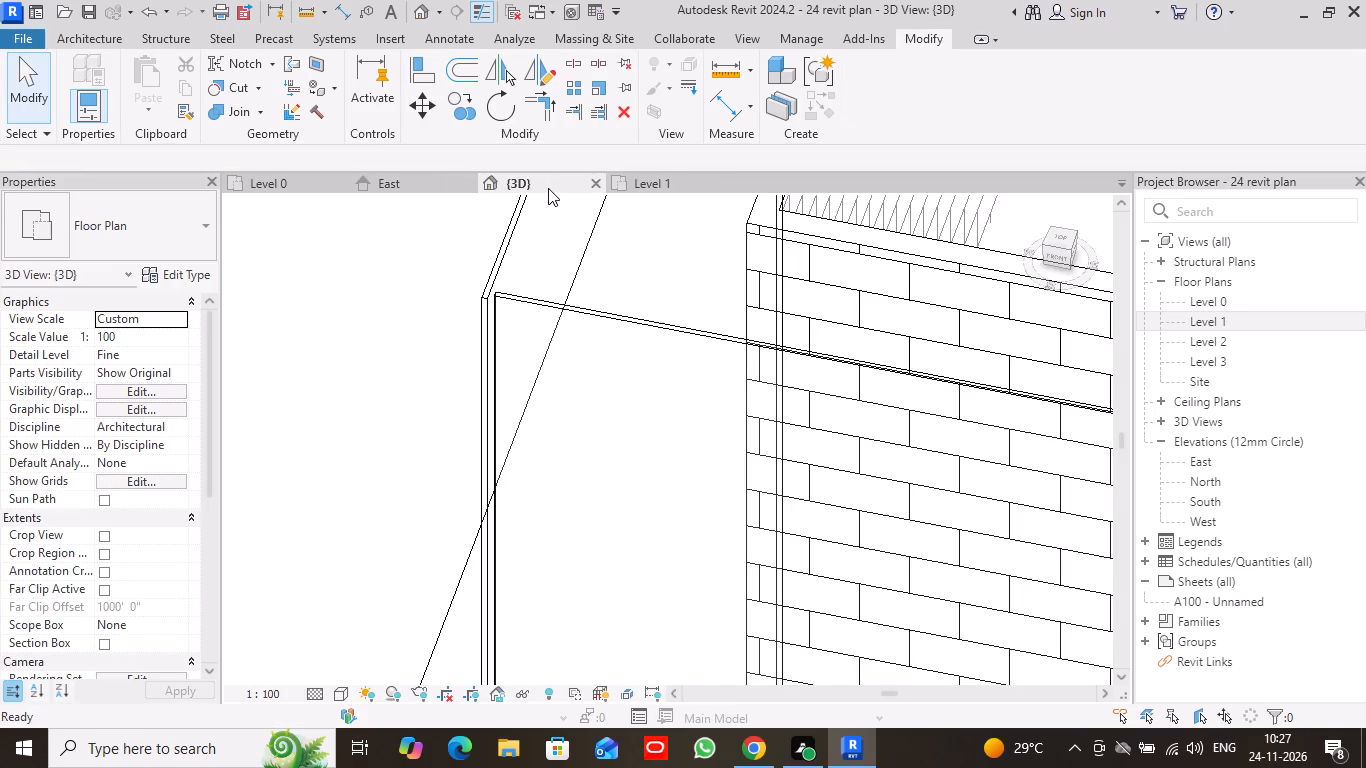
scroll(691, 339, "down", 2)
scroll(557, 419, "up", 8)
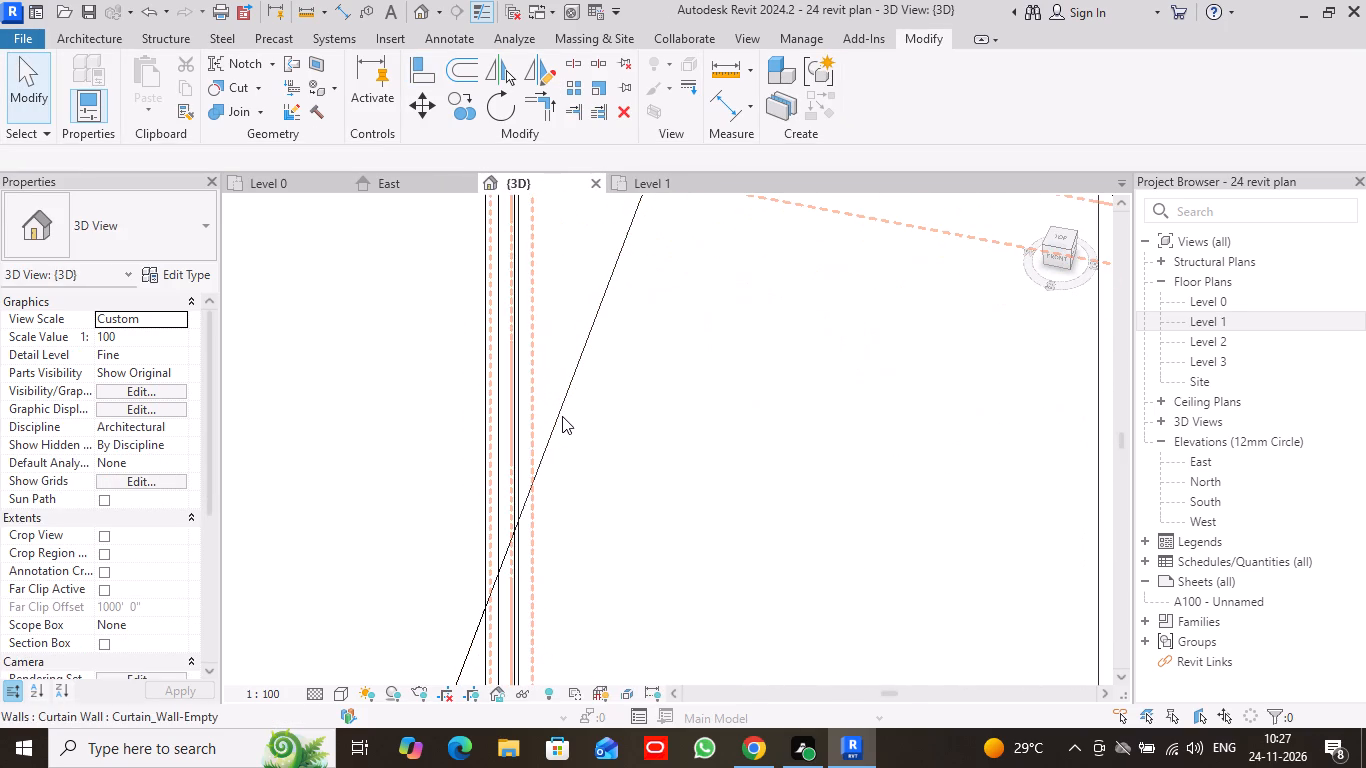
scroll(629, 393, "down", 16)
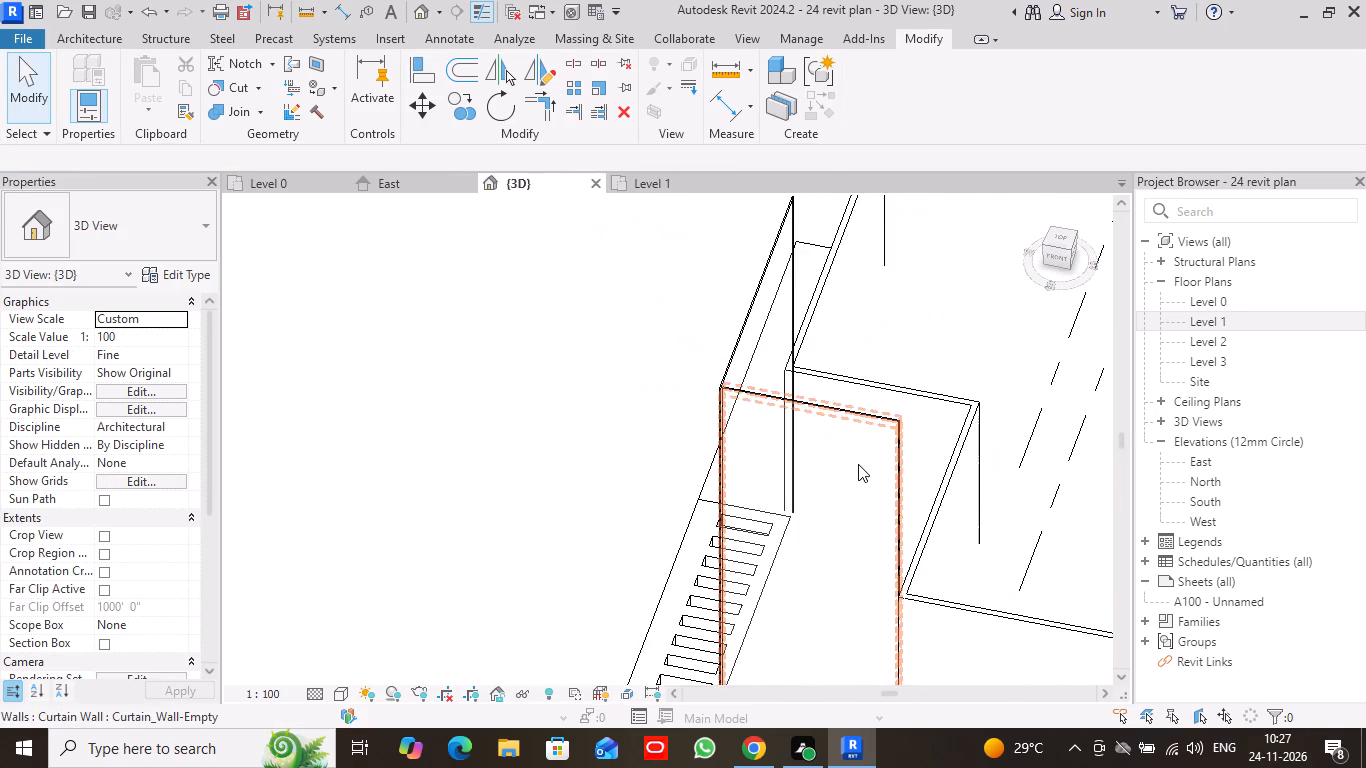
scroll(858, 464, "down", 2)
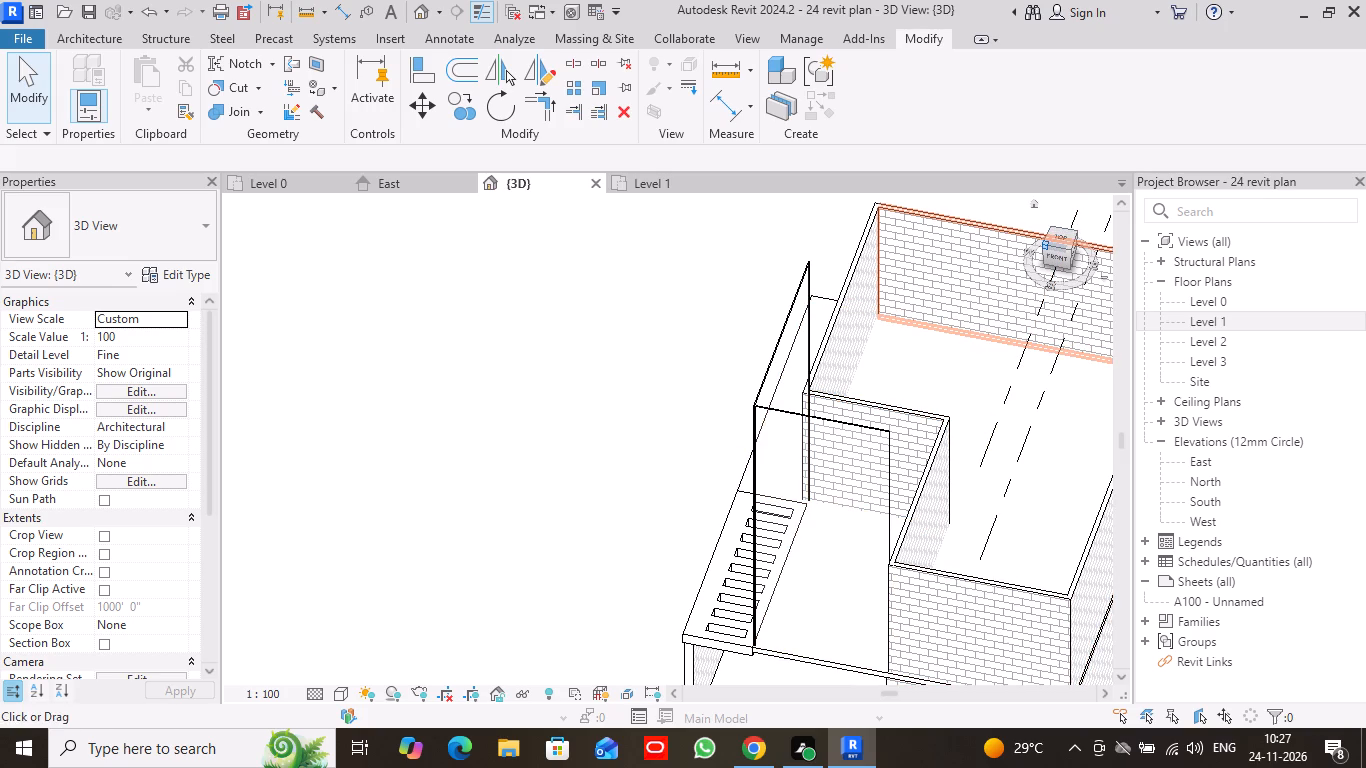
left_click_drag(1045, 244, 1061, 263)
scroll(760, 356, "down", 7)
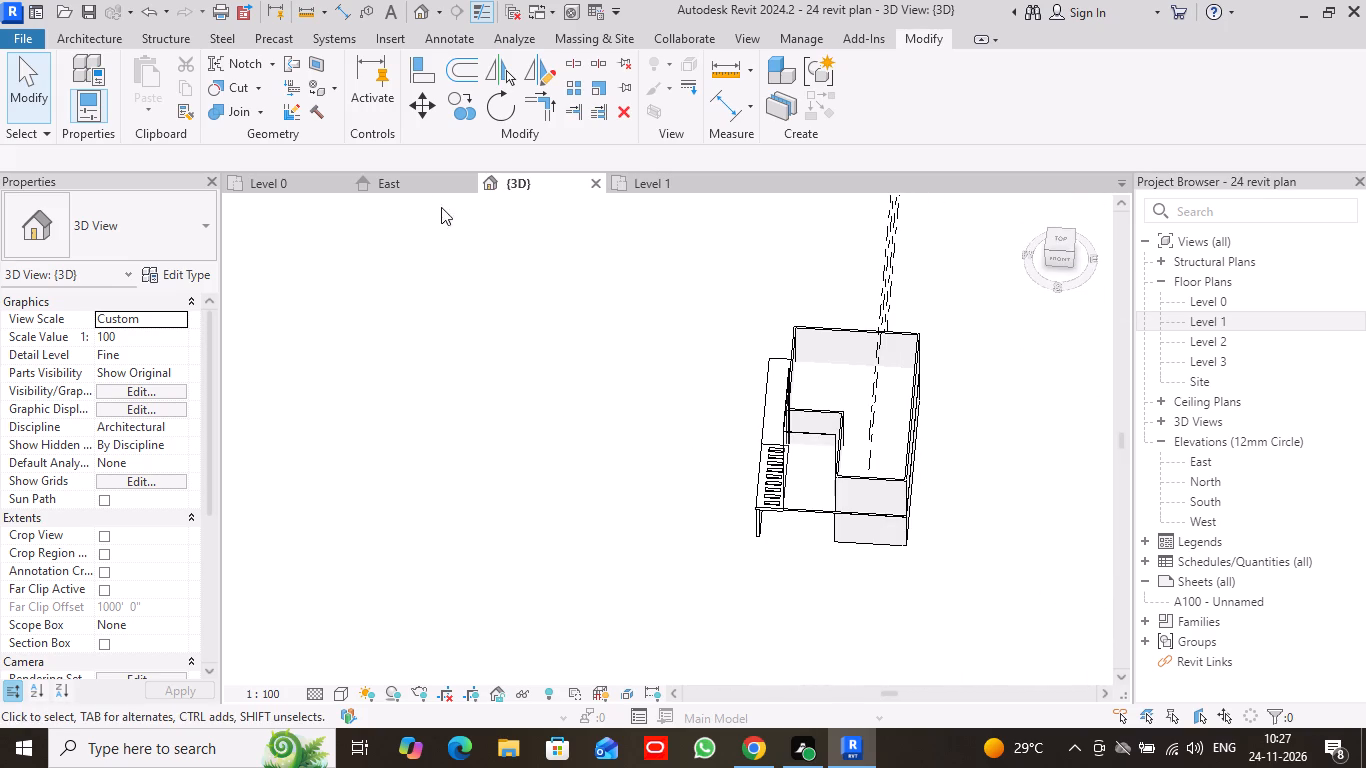
left_click(675, 184)
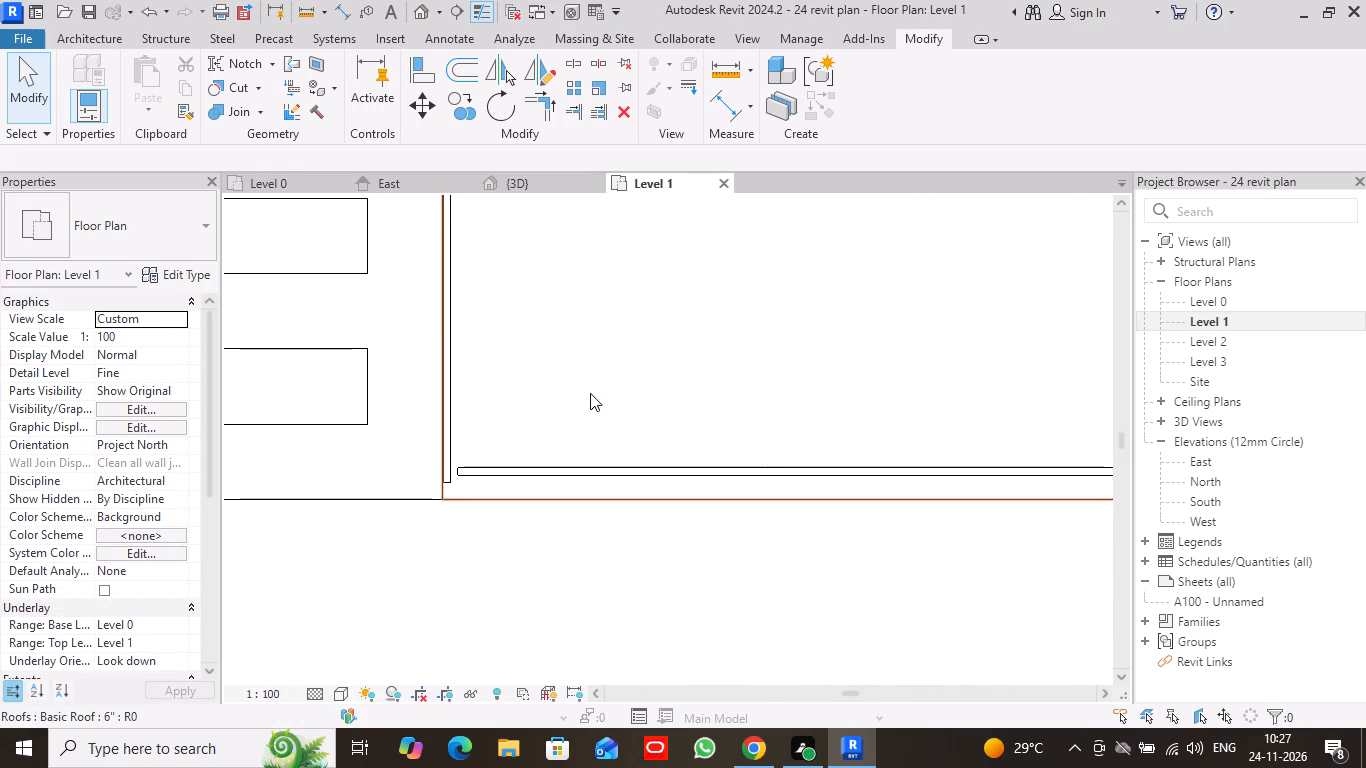
scroll(585, 401, "down", 4)
scroll(585, 407, "up", 1)
scroll(585, 410, "down", 9)
middle_click_drag(800, 506, 777, 576)
scroll(781, 569, "down", 1)
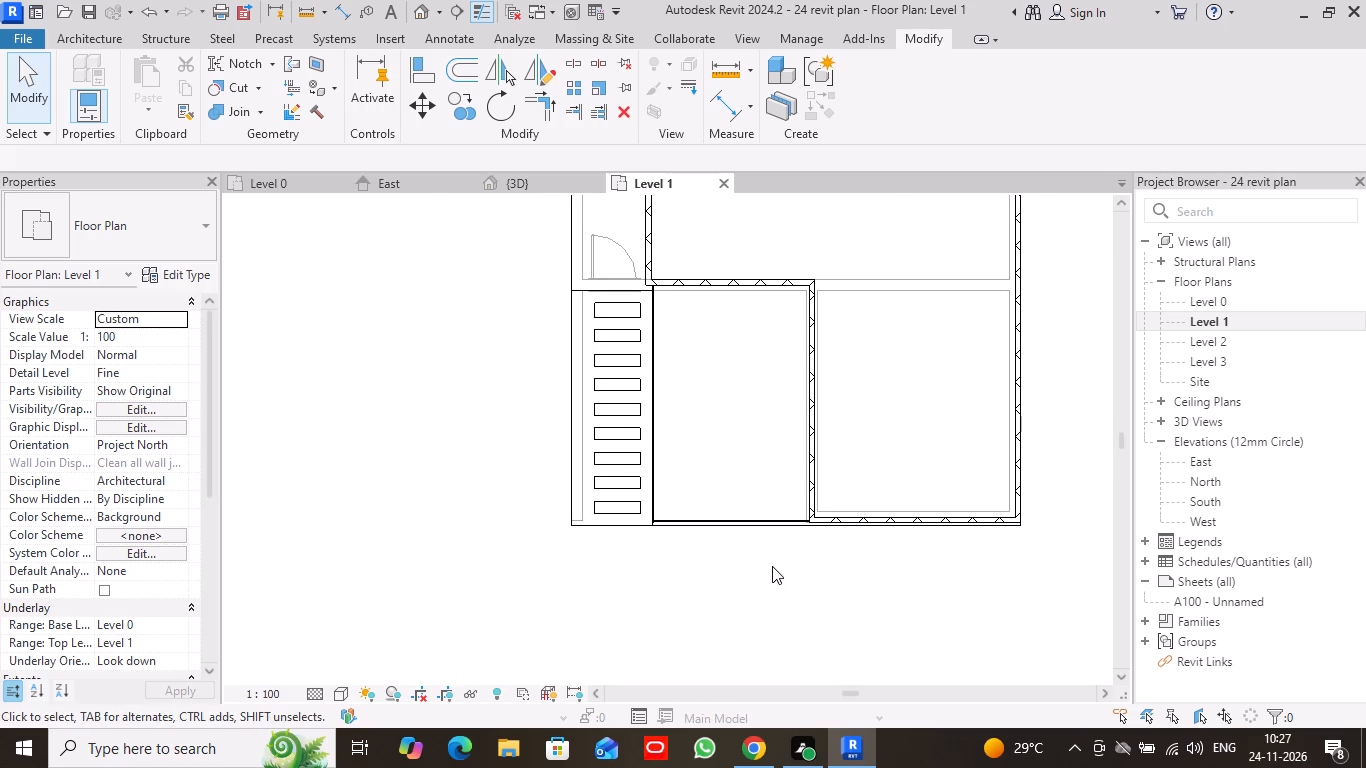
scroll(751, 535, "up", 10)
scroll(559, 555, "down", 1)
scroll(559, 555, "up", 6)
middle_click_drag(569, 449, 561, 599)
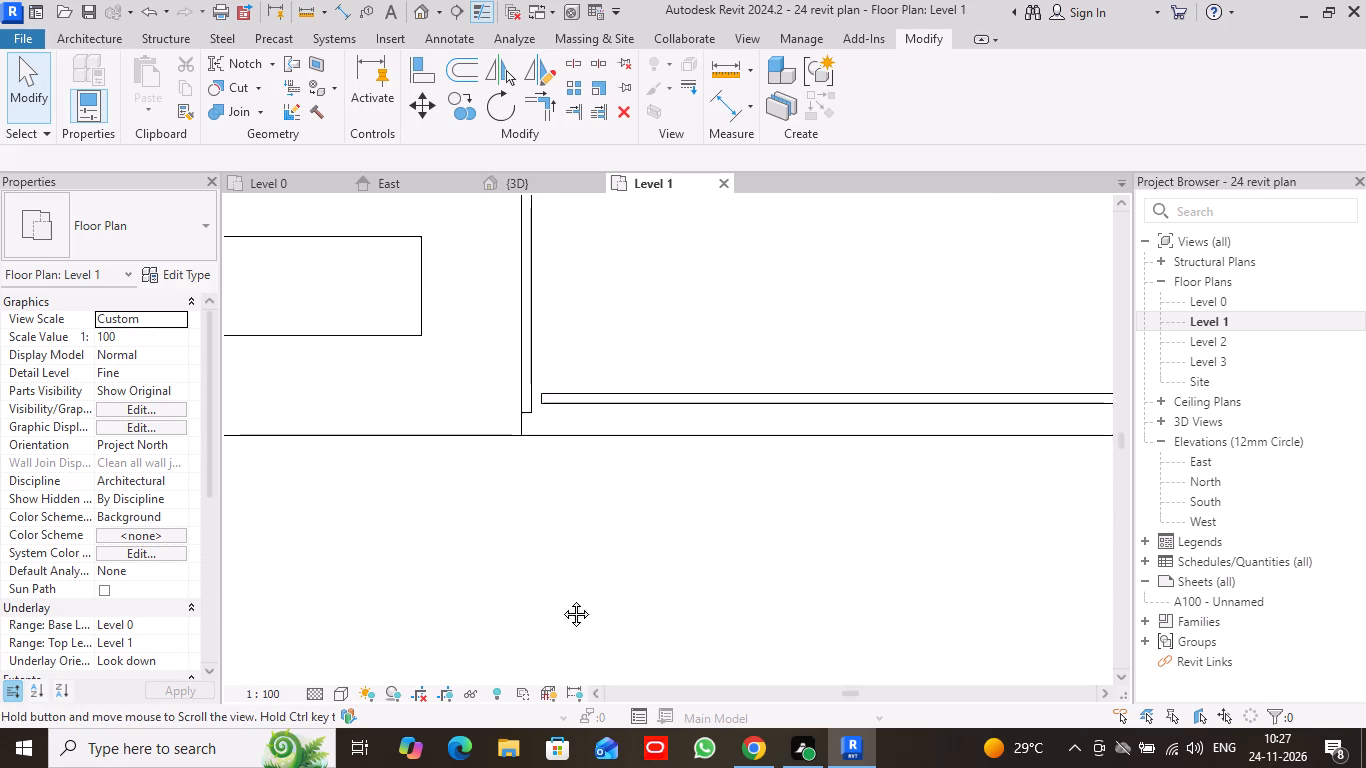
middle_click_drag(561, 599, 561, 626)
scroll(522, 558, "up", 14)
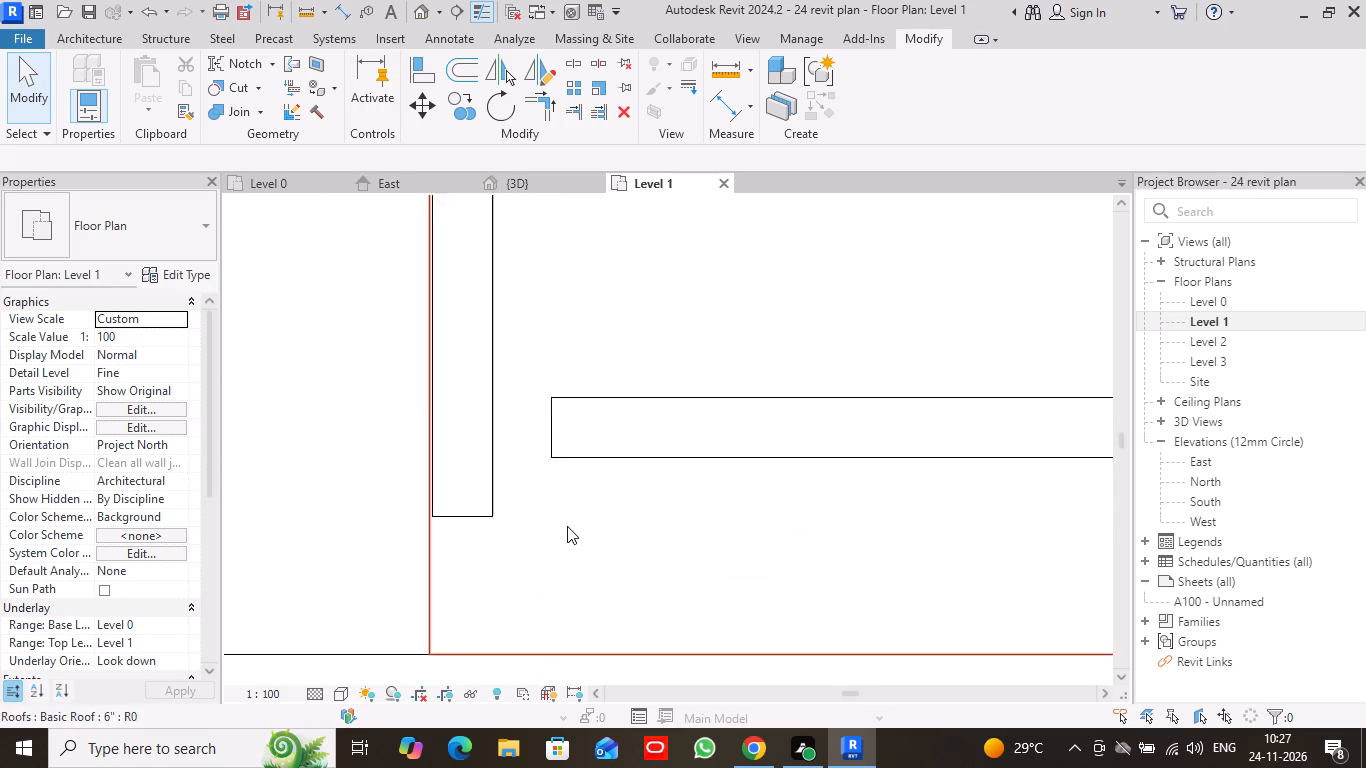
middle_click_drag(566, 508, 566, 678)
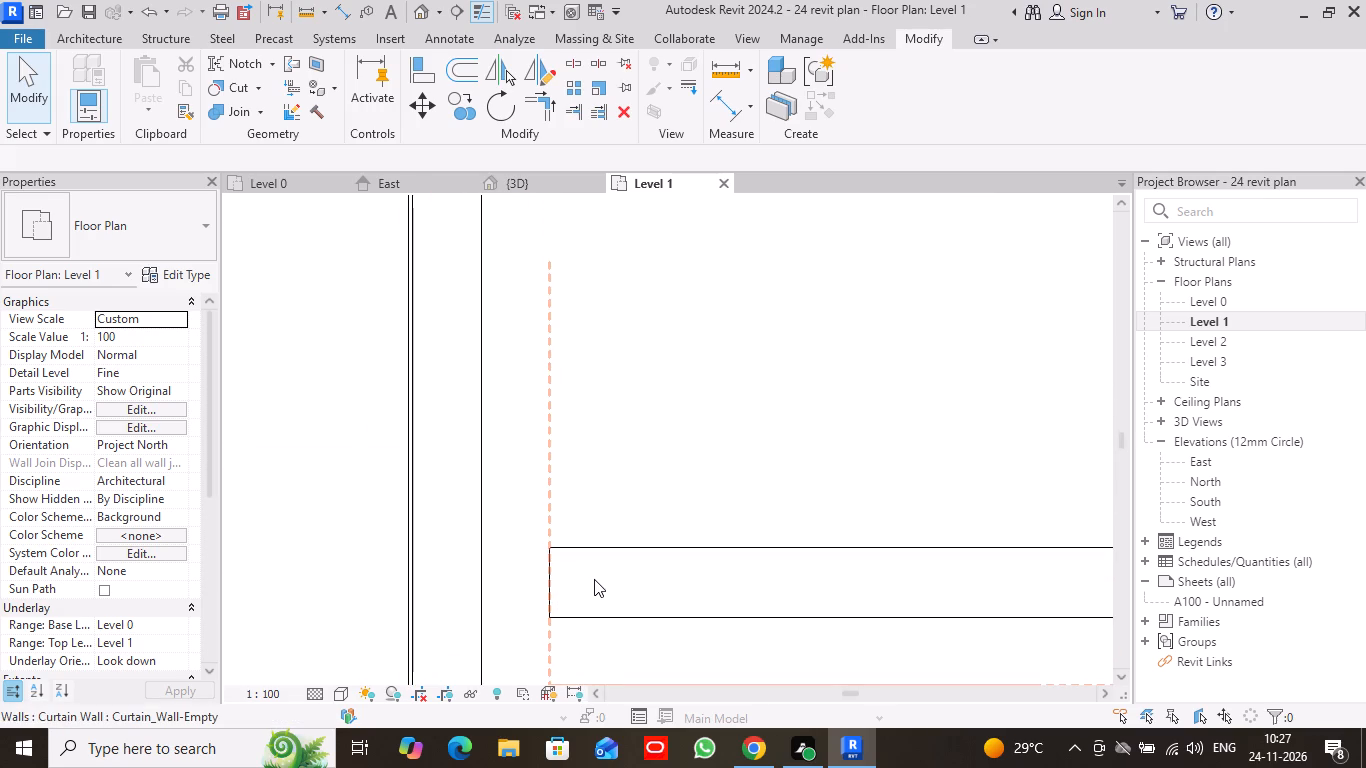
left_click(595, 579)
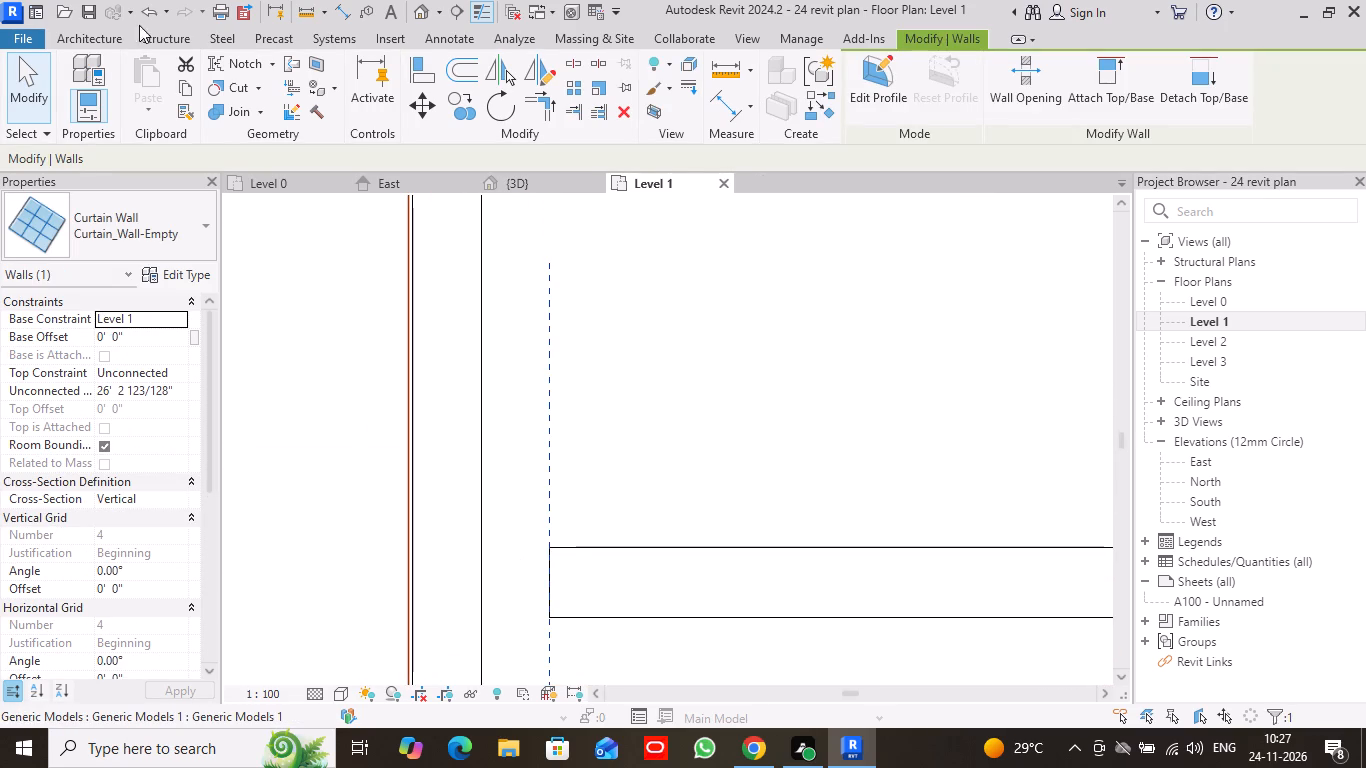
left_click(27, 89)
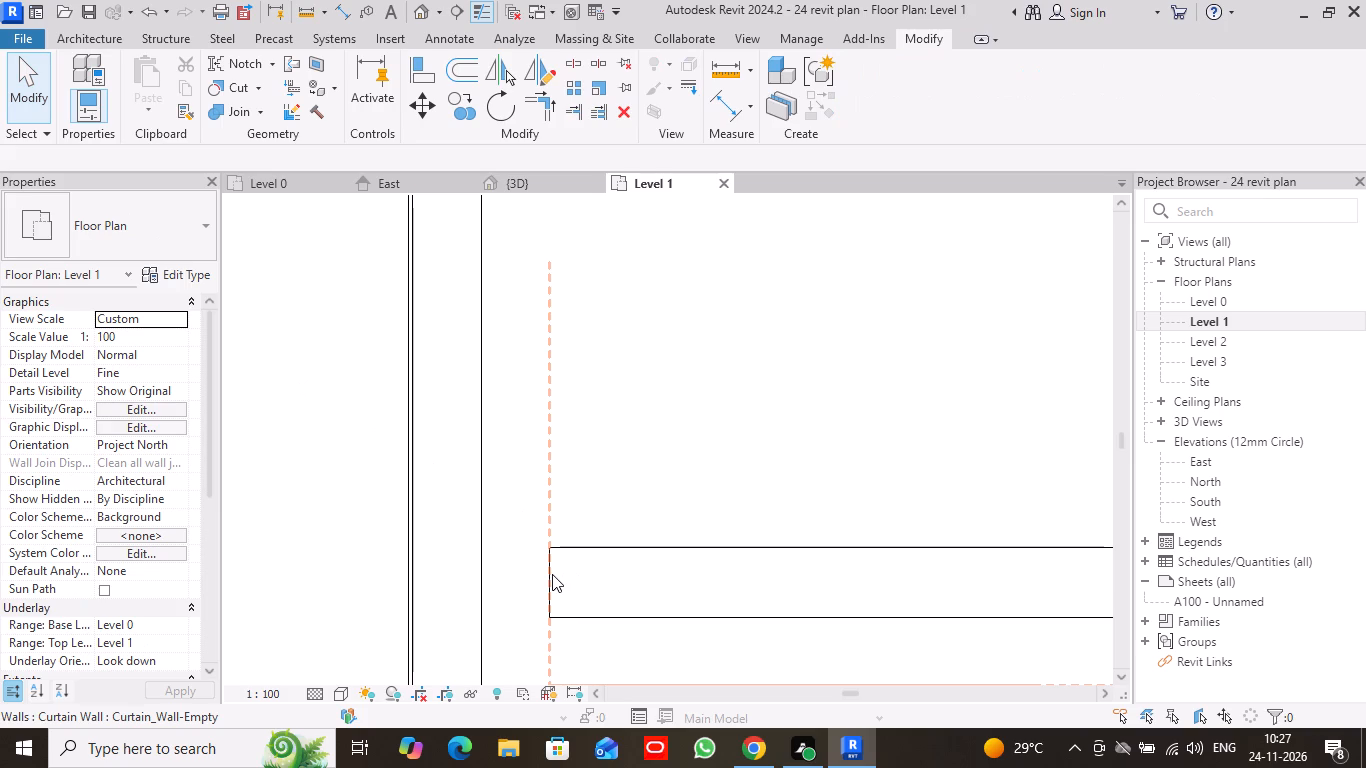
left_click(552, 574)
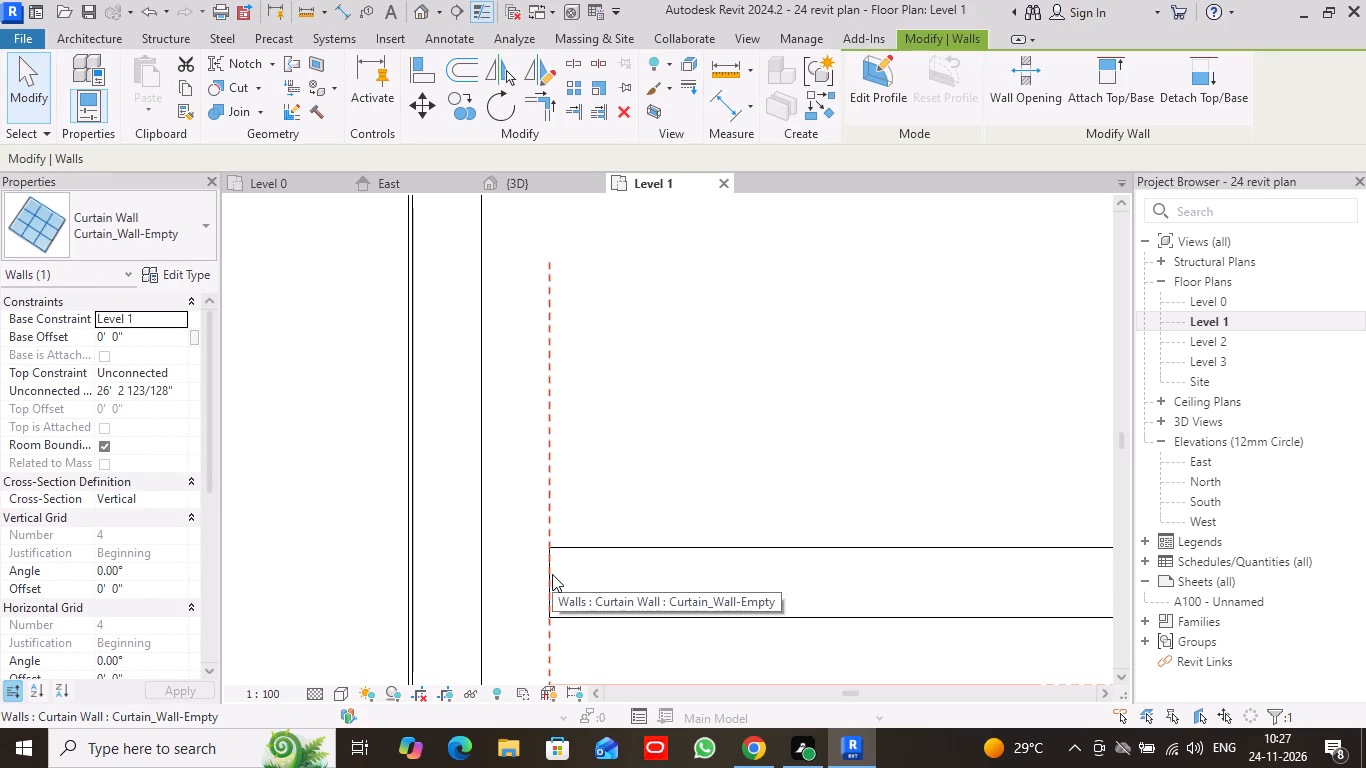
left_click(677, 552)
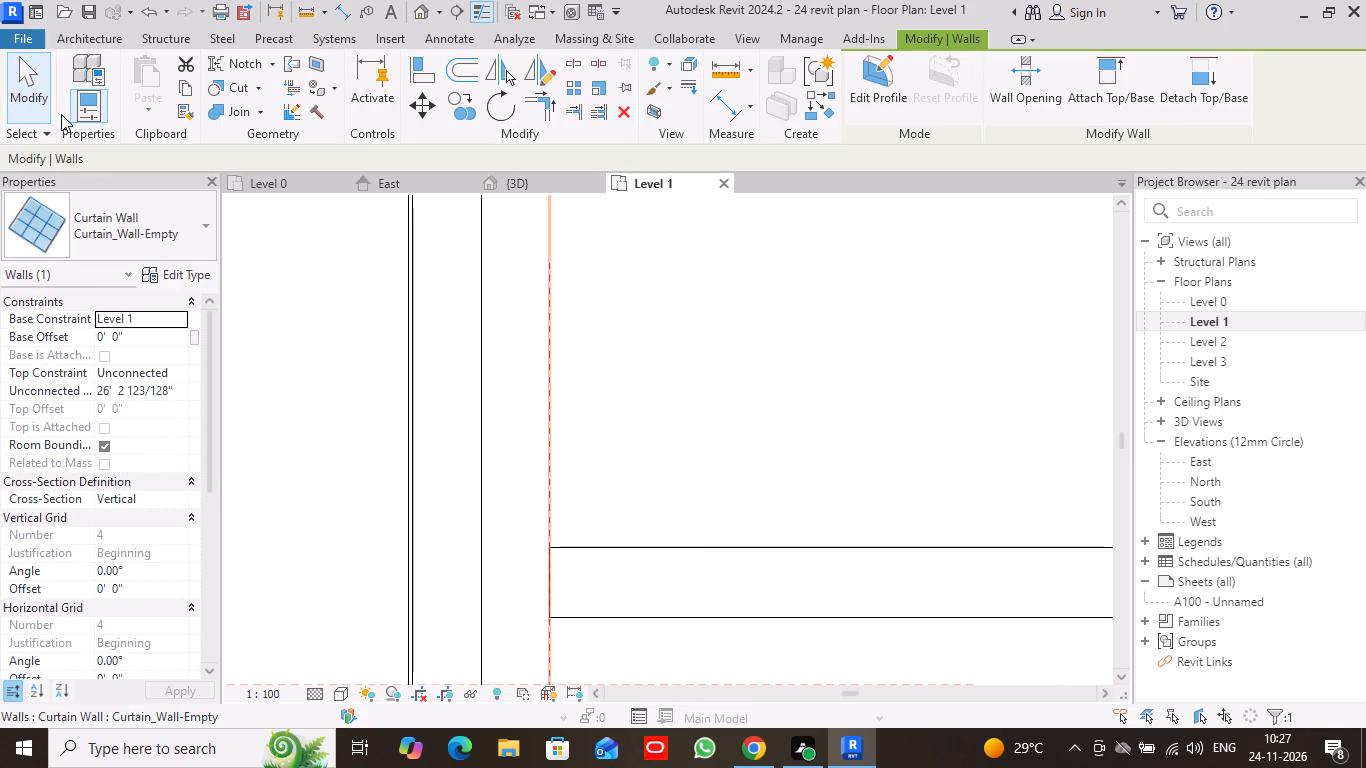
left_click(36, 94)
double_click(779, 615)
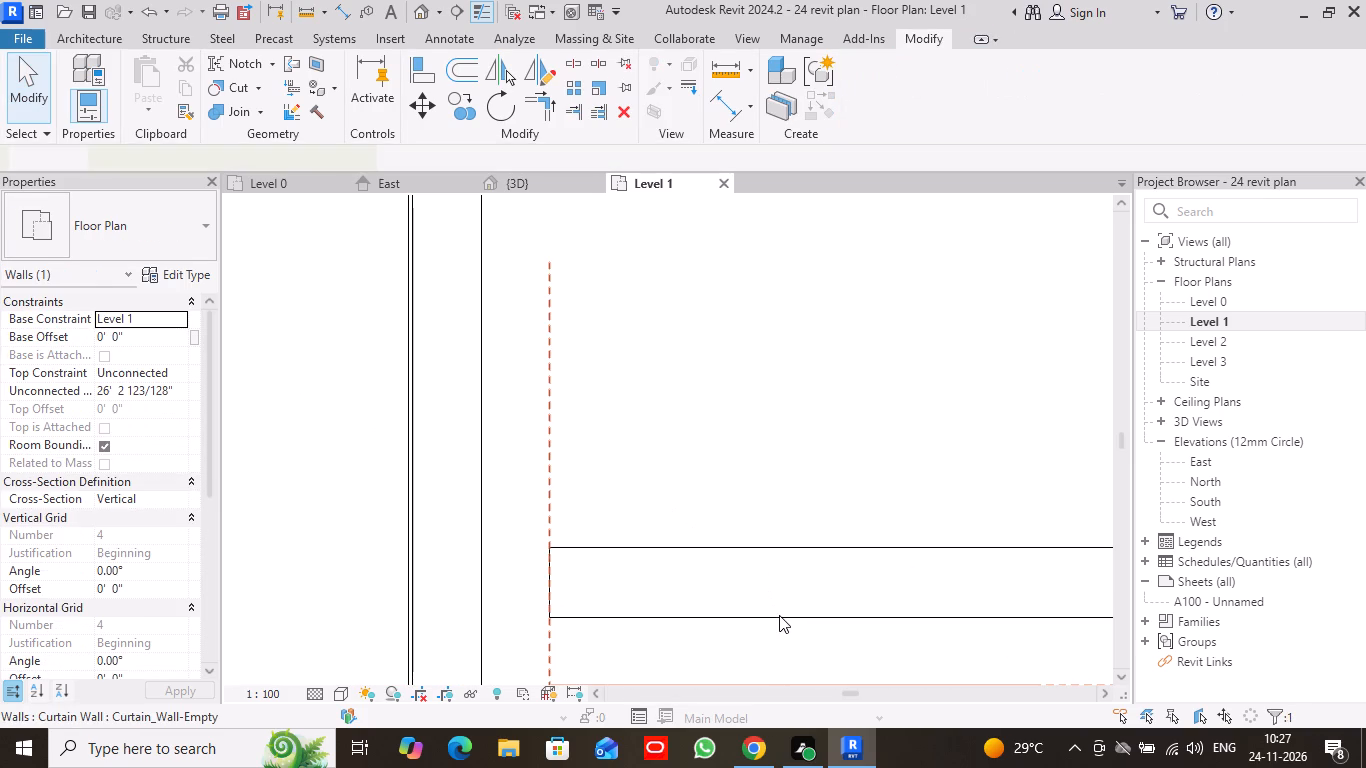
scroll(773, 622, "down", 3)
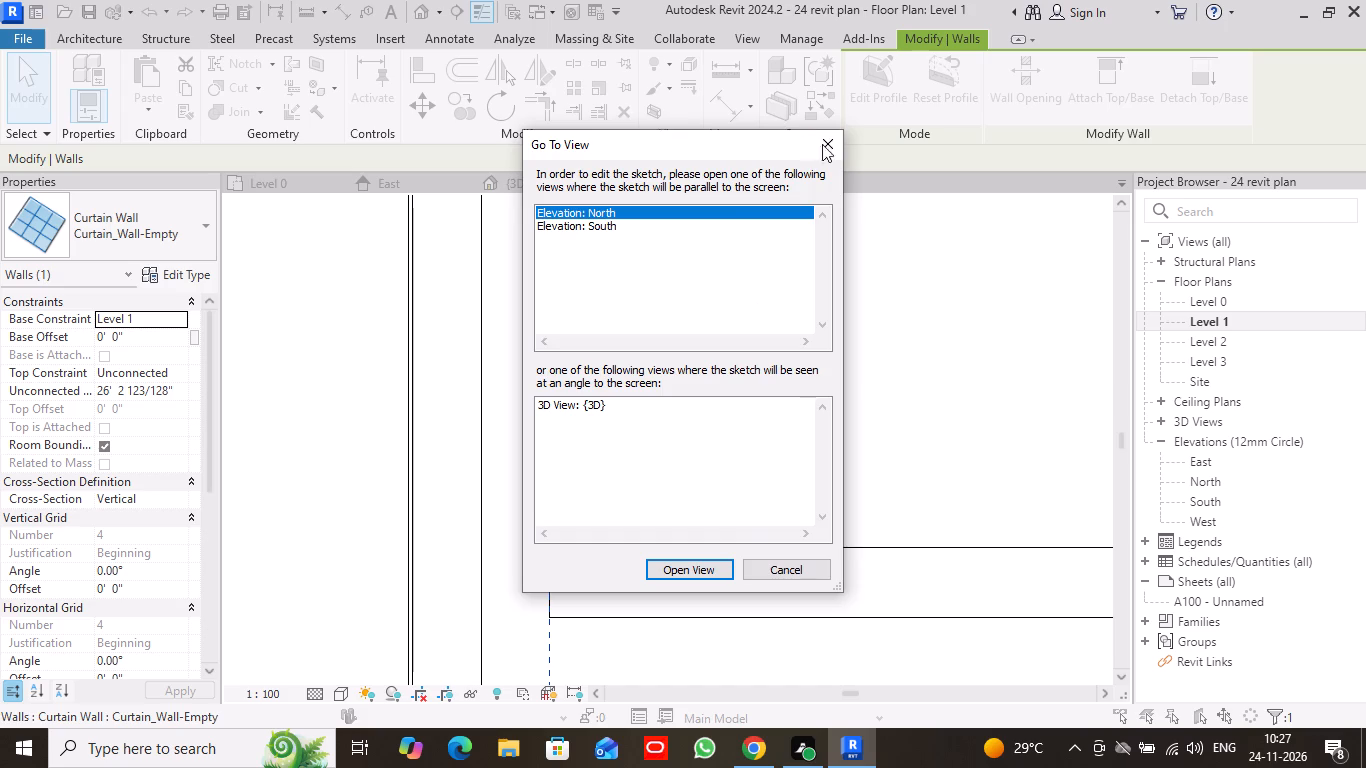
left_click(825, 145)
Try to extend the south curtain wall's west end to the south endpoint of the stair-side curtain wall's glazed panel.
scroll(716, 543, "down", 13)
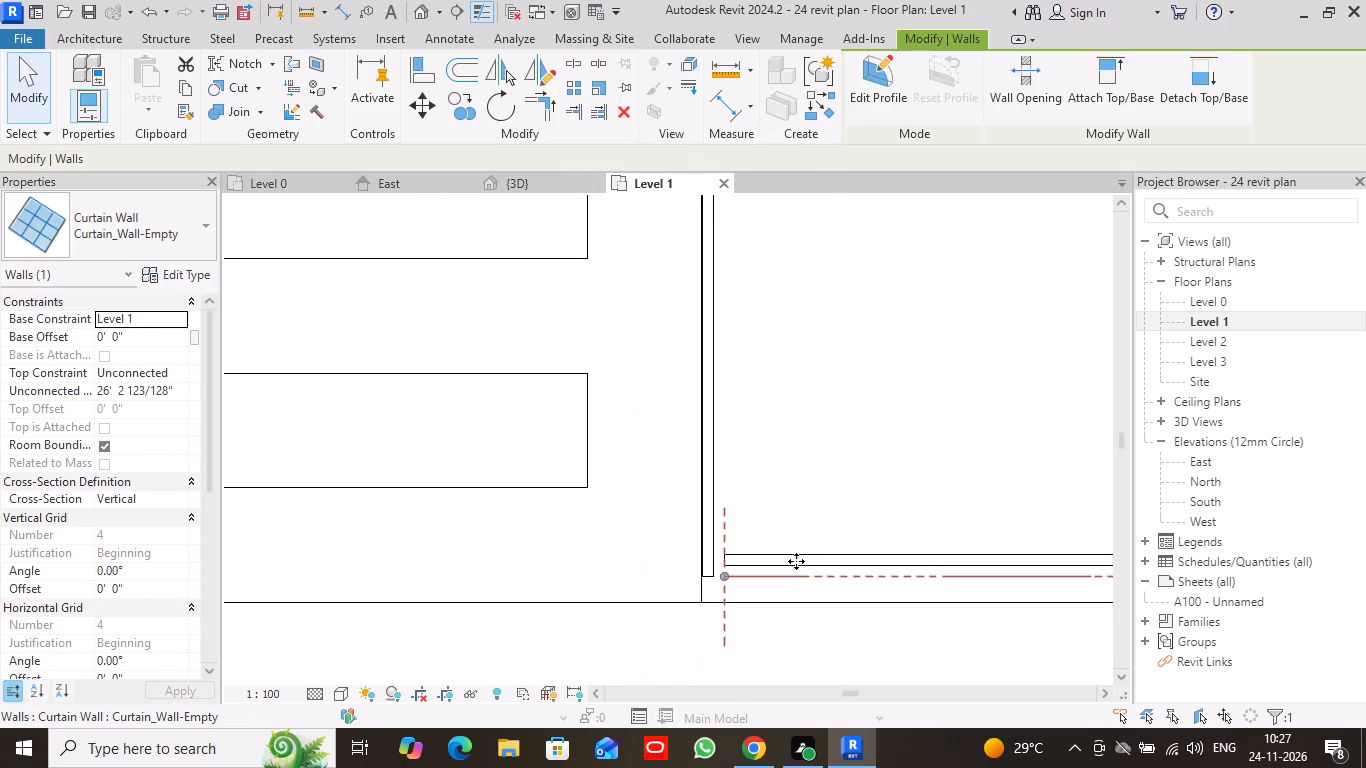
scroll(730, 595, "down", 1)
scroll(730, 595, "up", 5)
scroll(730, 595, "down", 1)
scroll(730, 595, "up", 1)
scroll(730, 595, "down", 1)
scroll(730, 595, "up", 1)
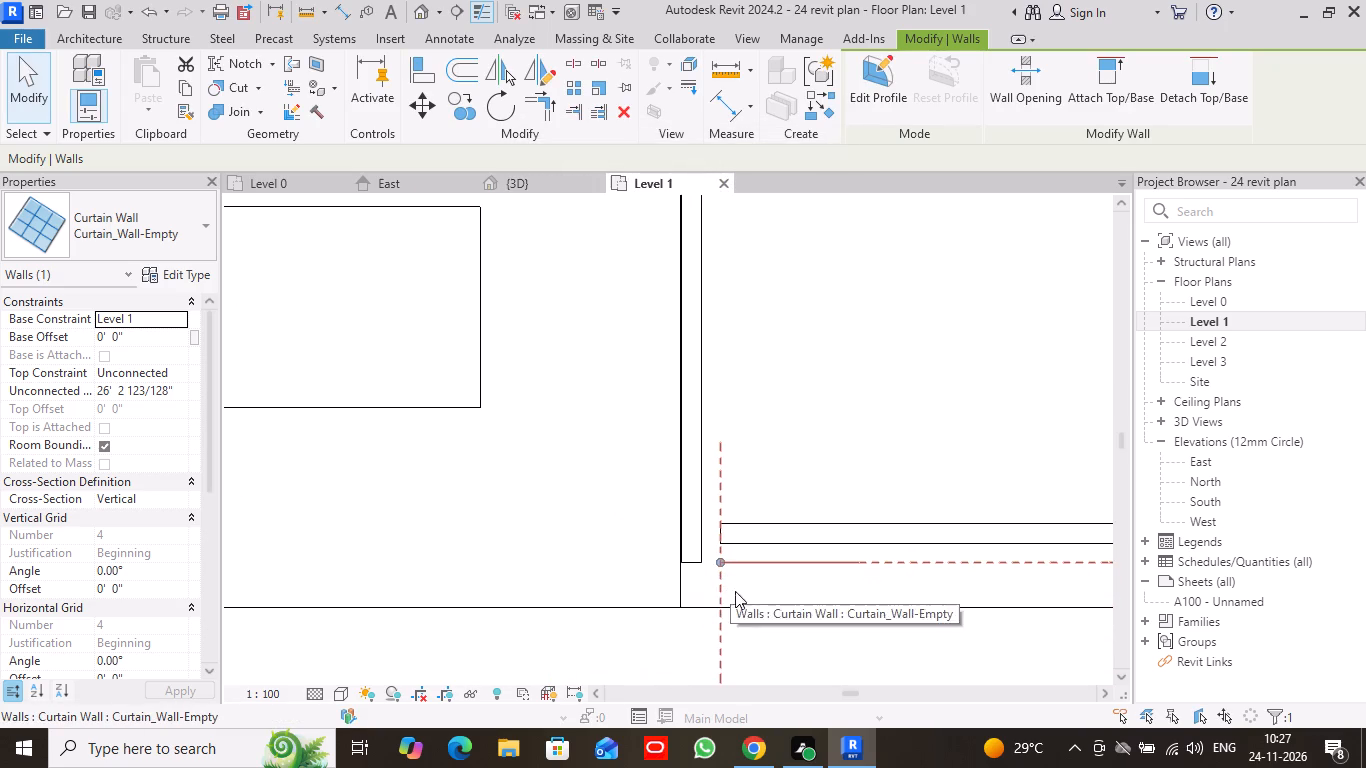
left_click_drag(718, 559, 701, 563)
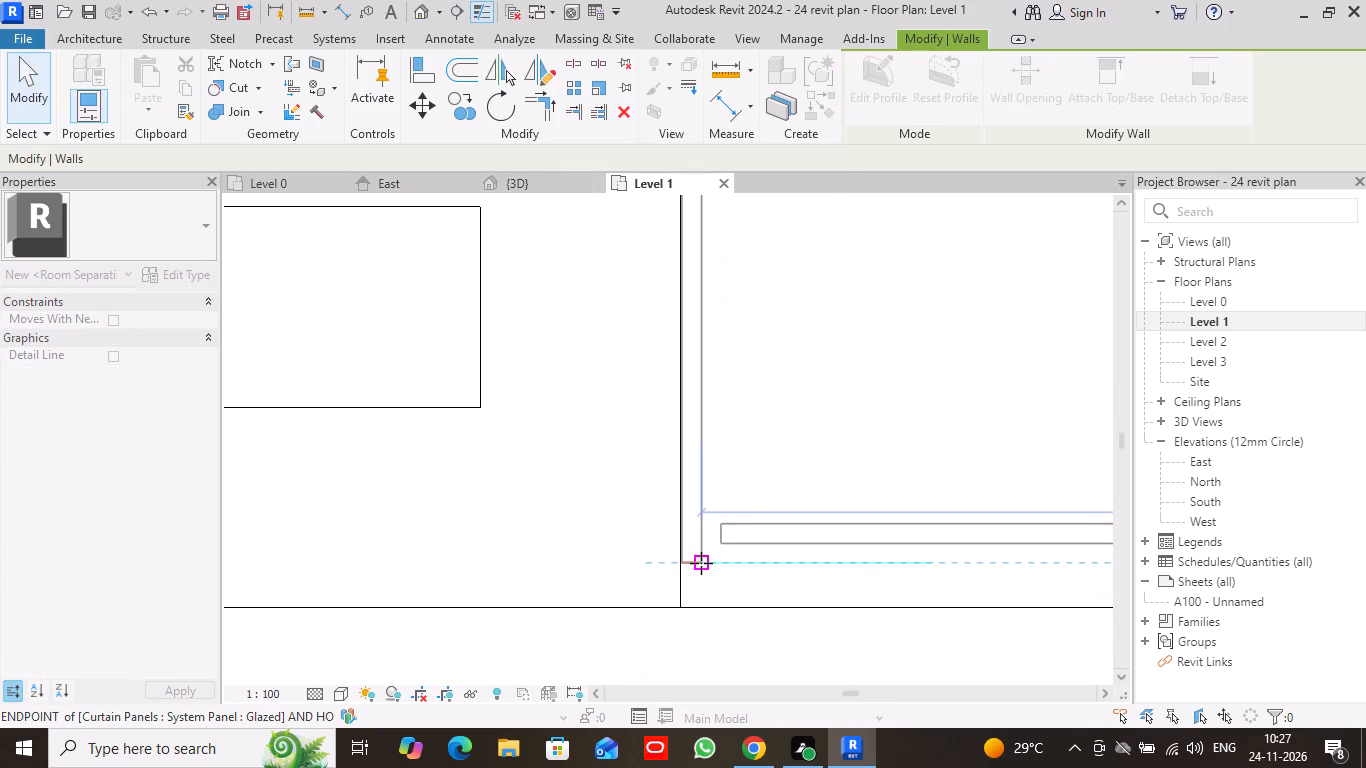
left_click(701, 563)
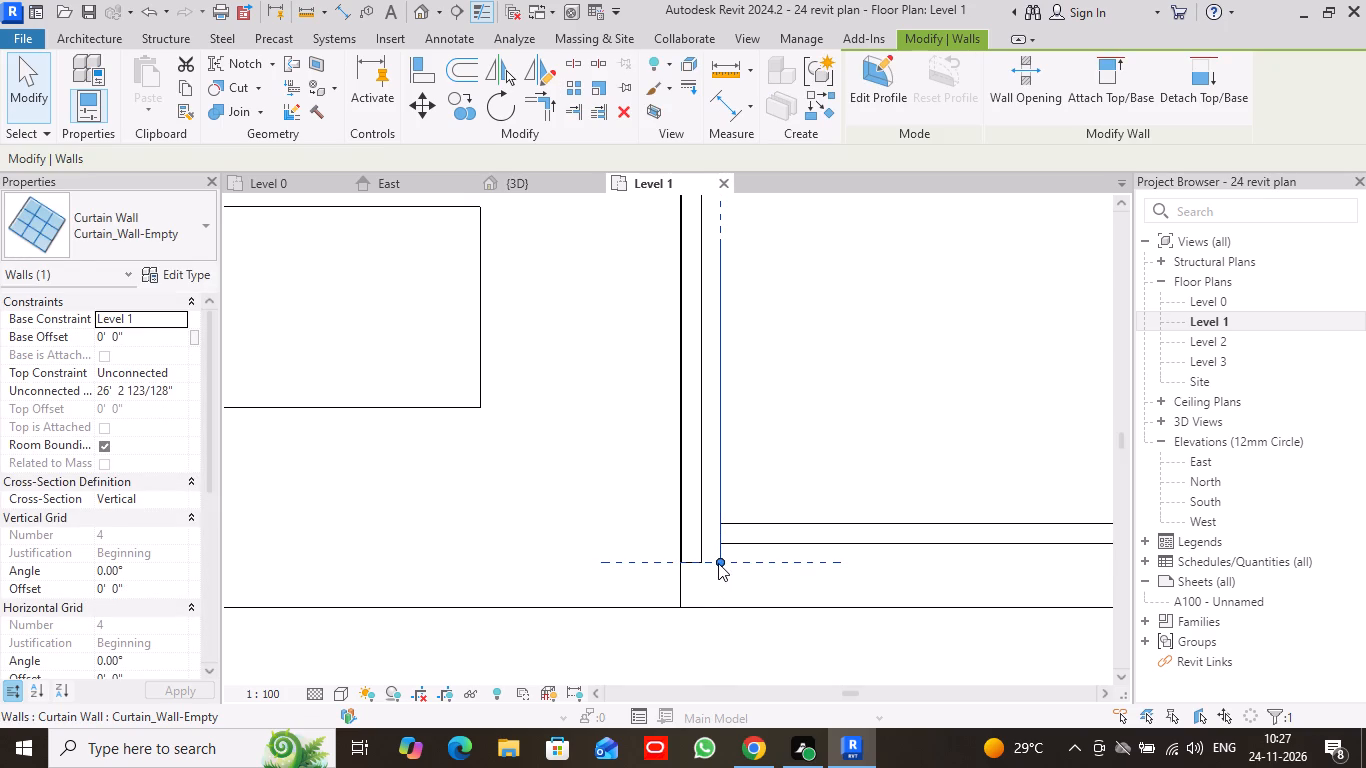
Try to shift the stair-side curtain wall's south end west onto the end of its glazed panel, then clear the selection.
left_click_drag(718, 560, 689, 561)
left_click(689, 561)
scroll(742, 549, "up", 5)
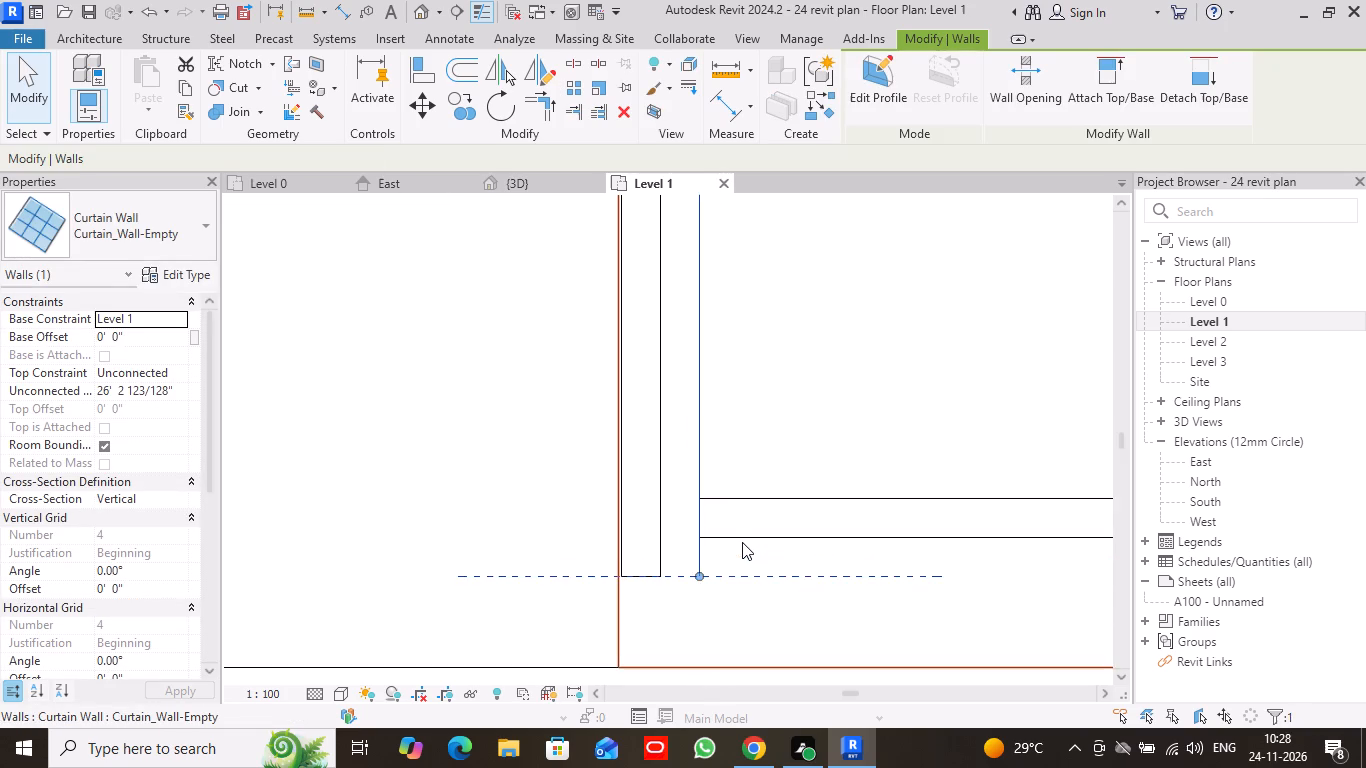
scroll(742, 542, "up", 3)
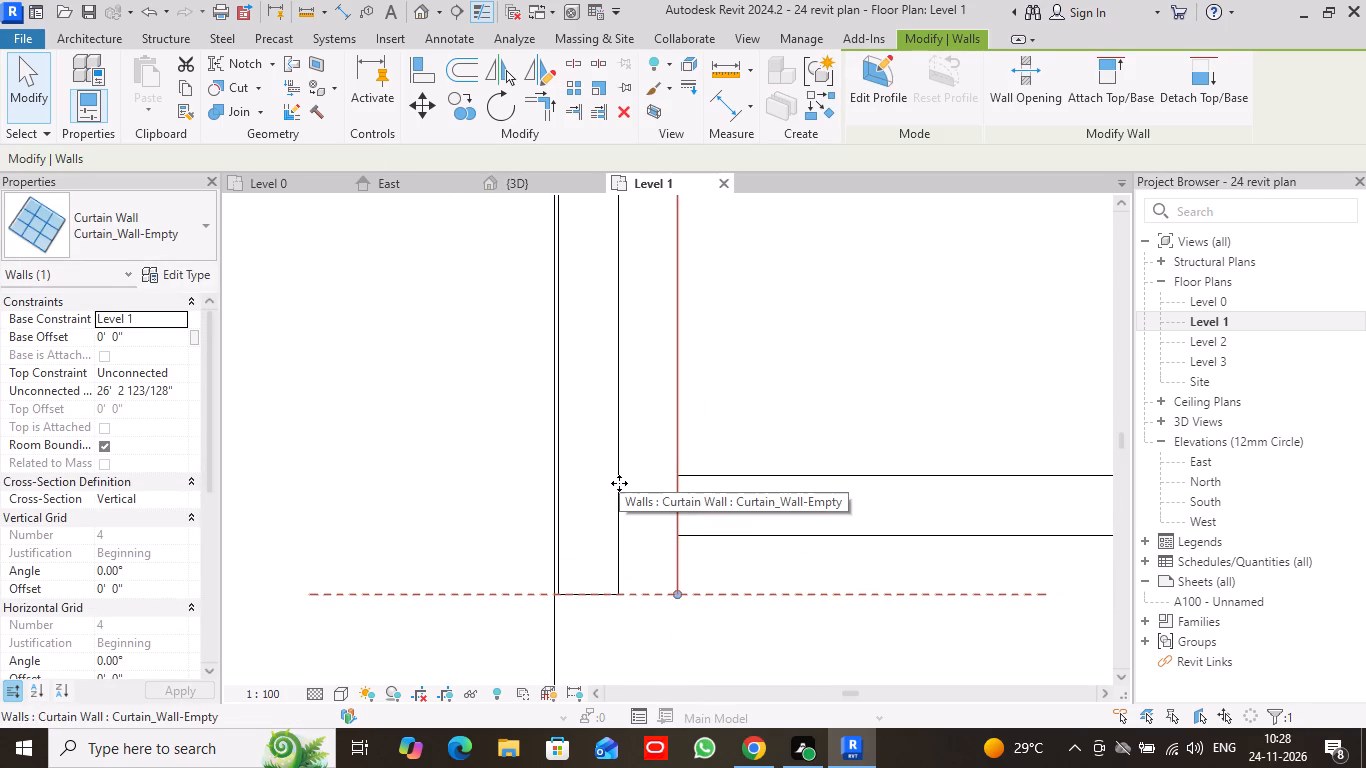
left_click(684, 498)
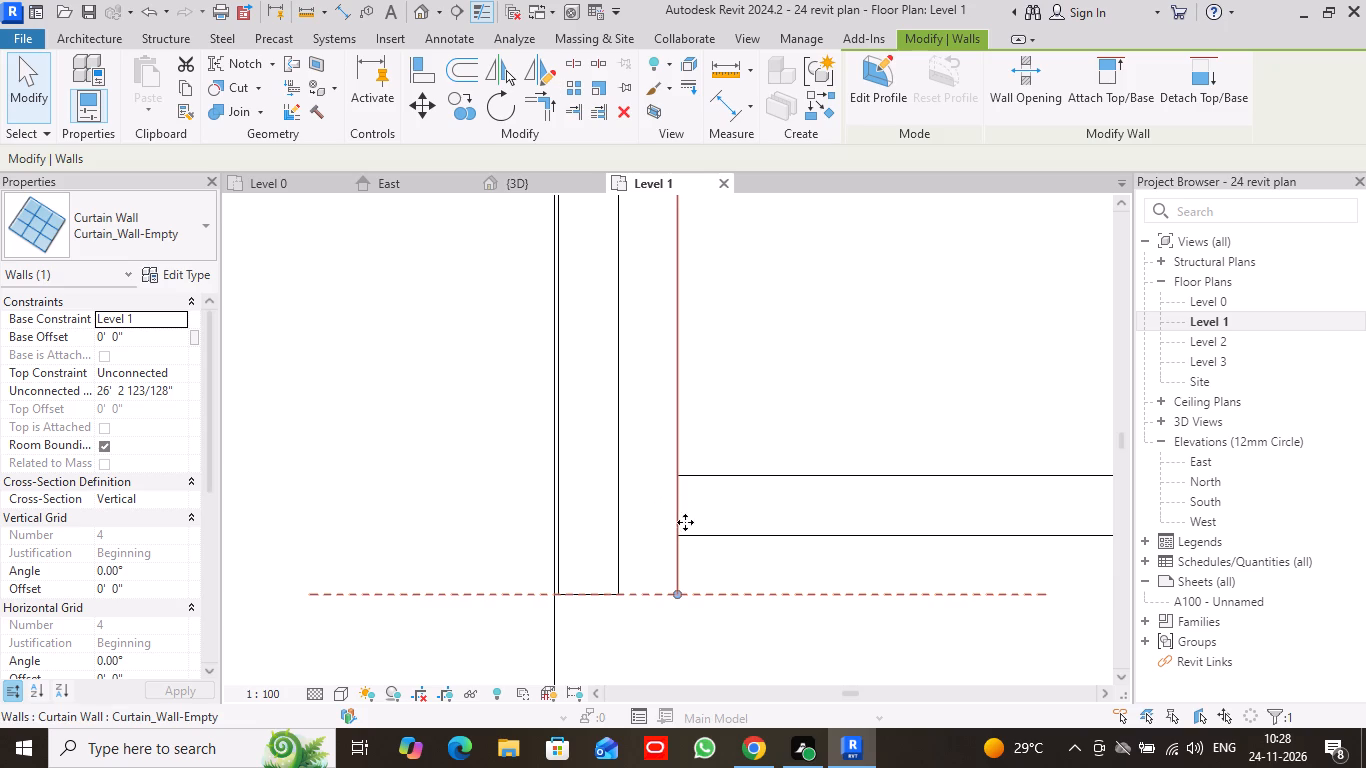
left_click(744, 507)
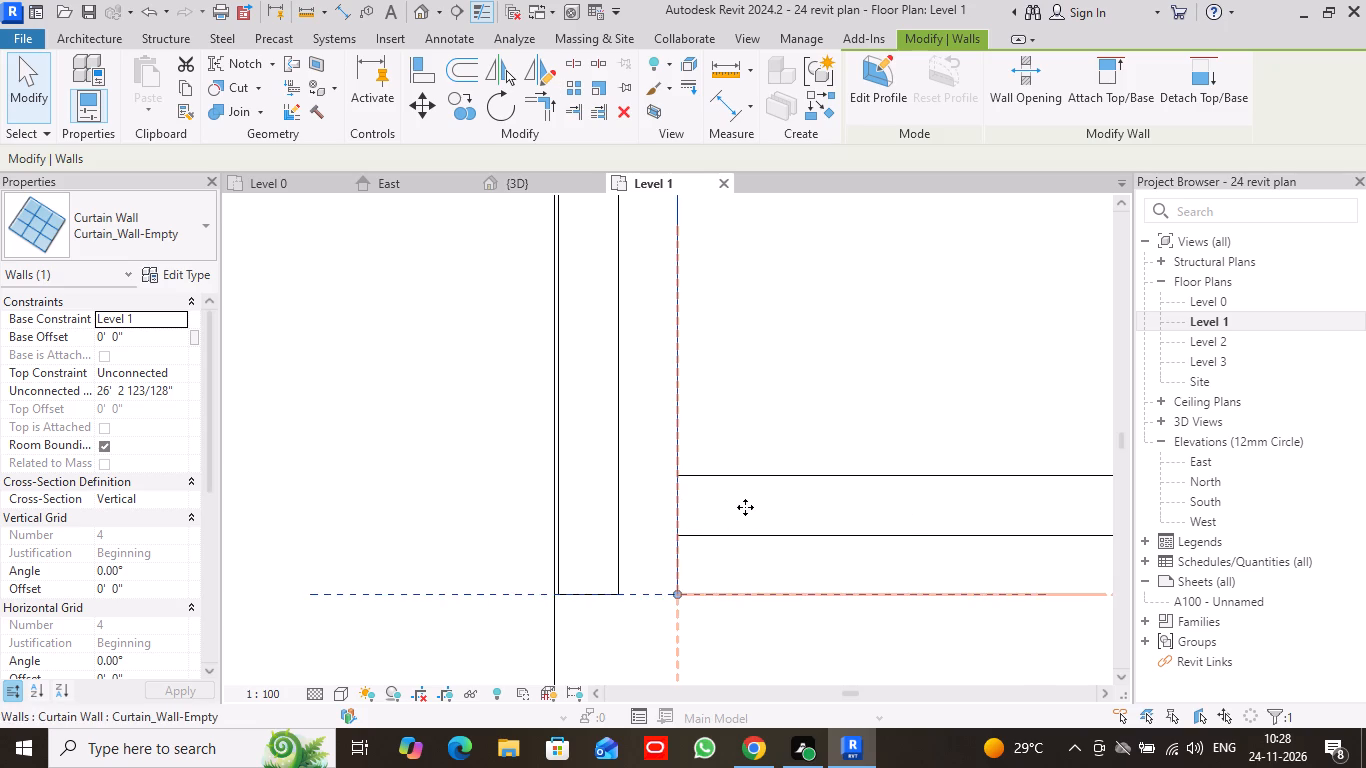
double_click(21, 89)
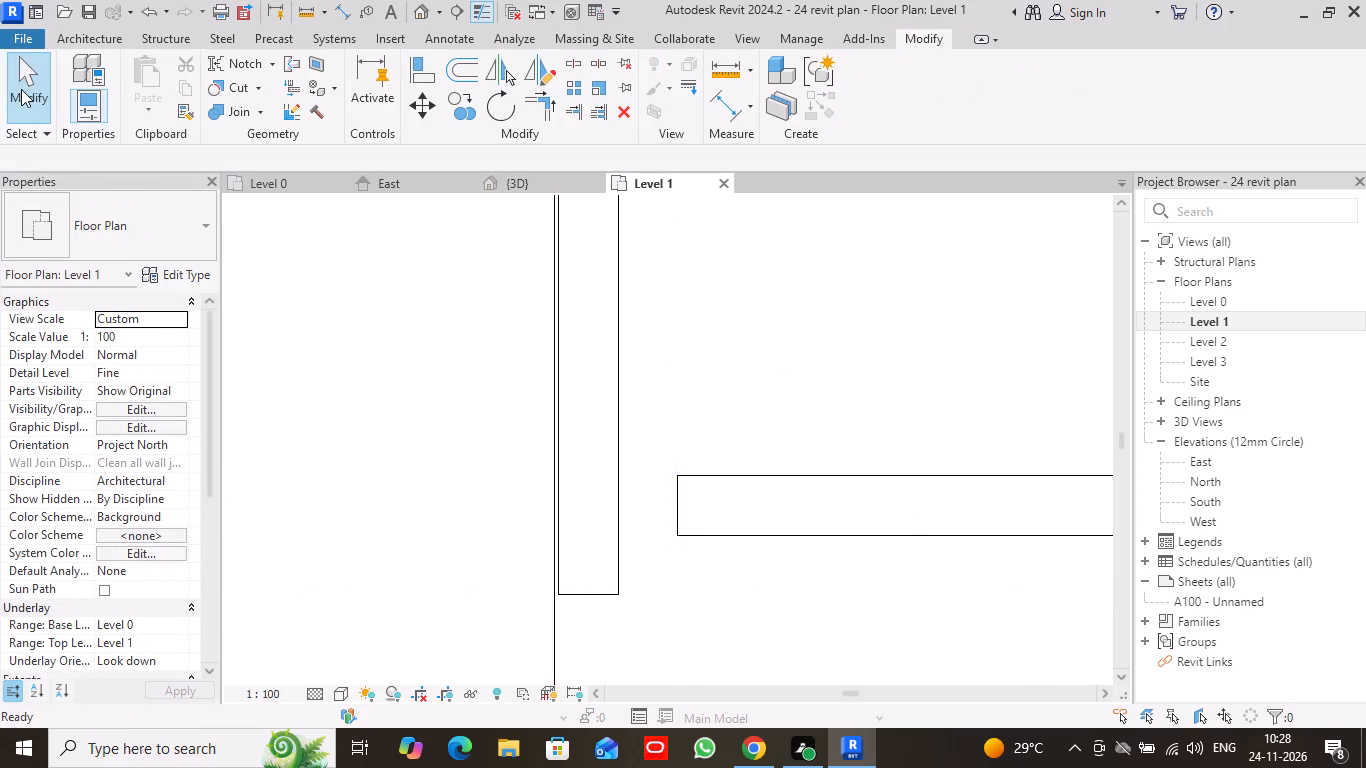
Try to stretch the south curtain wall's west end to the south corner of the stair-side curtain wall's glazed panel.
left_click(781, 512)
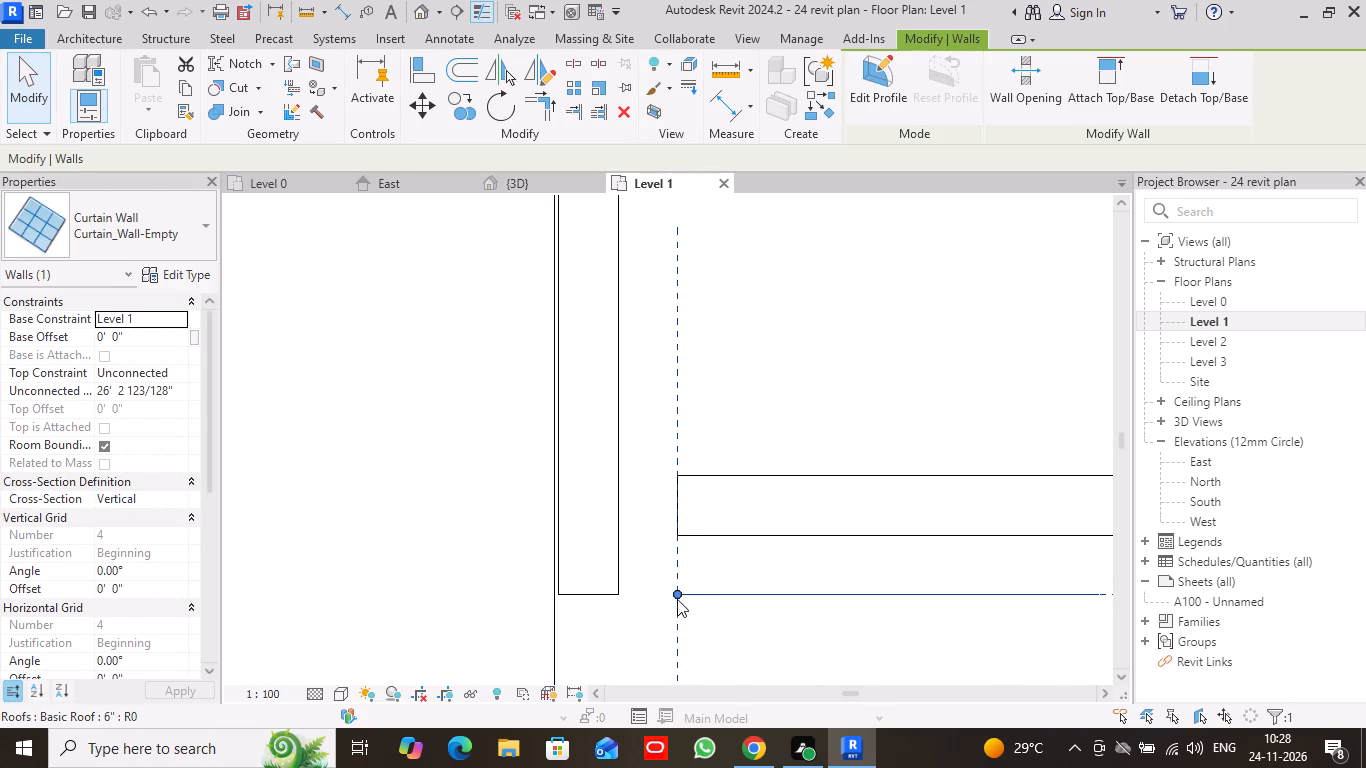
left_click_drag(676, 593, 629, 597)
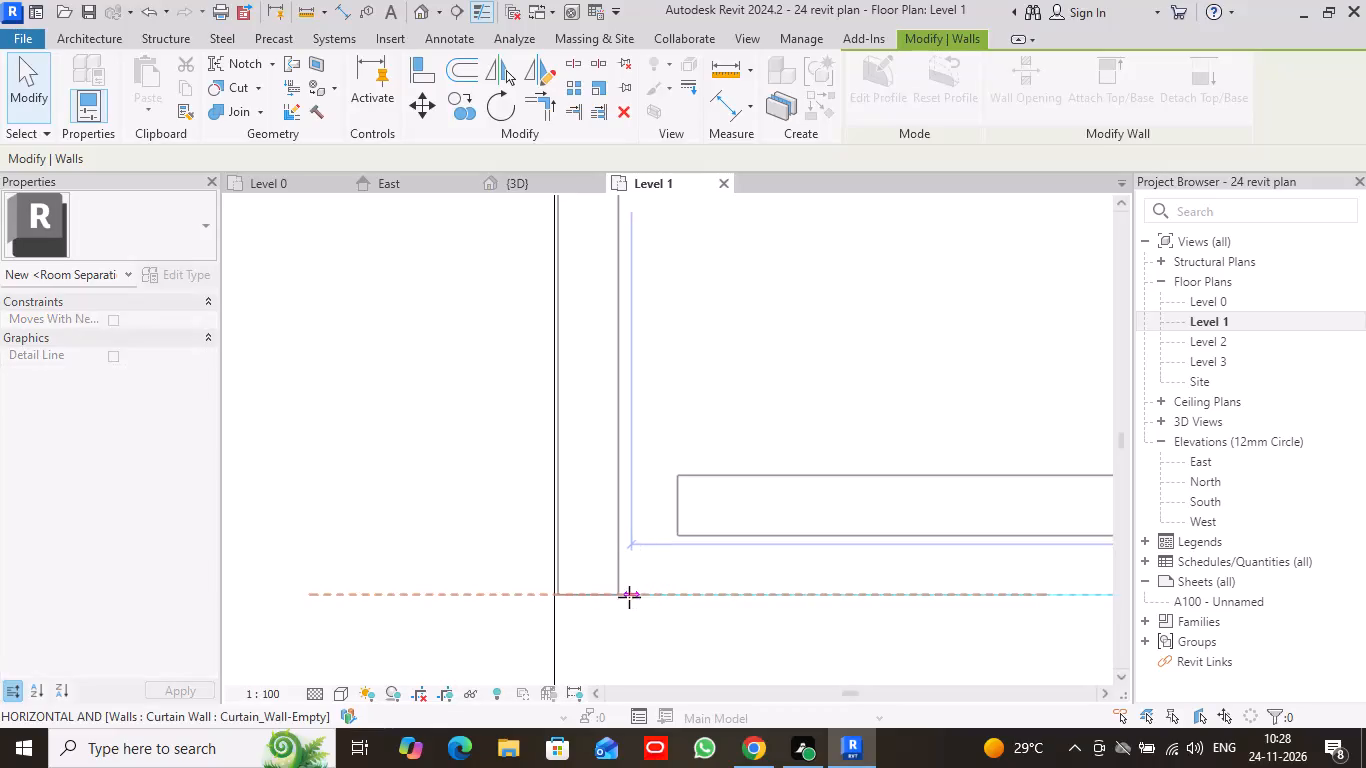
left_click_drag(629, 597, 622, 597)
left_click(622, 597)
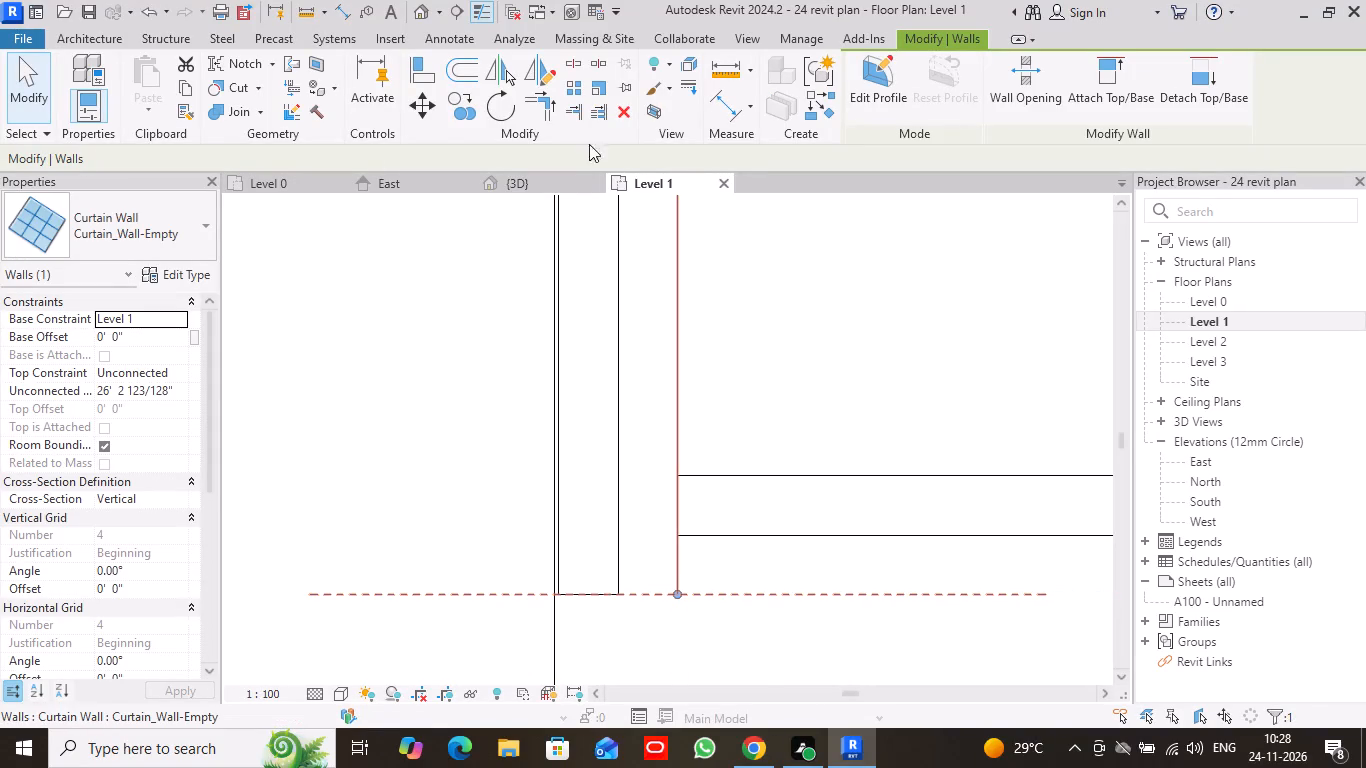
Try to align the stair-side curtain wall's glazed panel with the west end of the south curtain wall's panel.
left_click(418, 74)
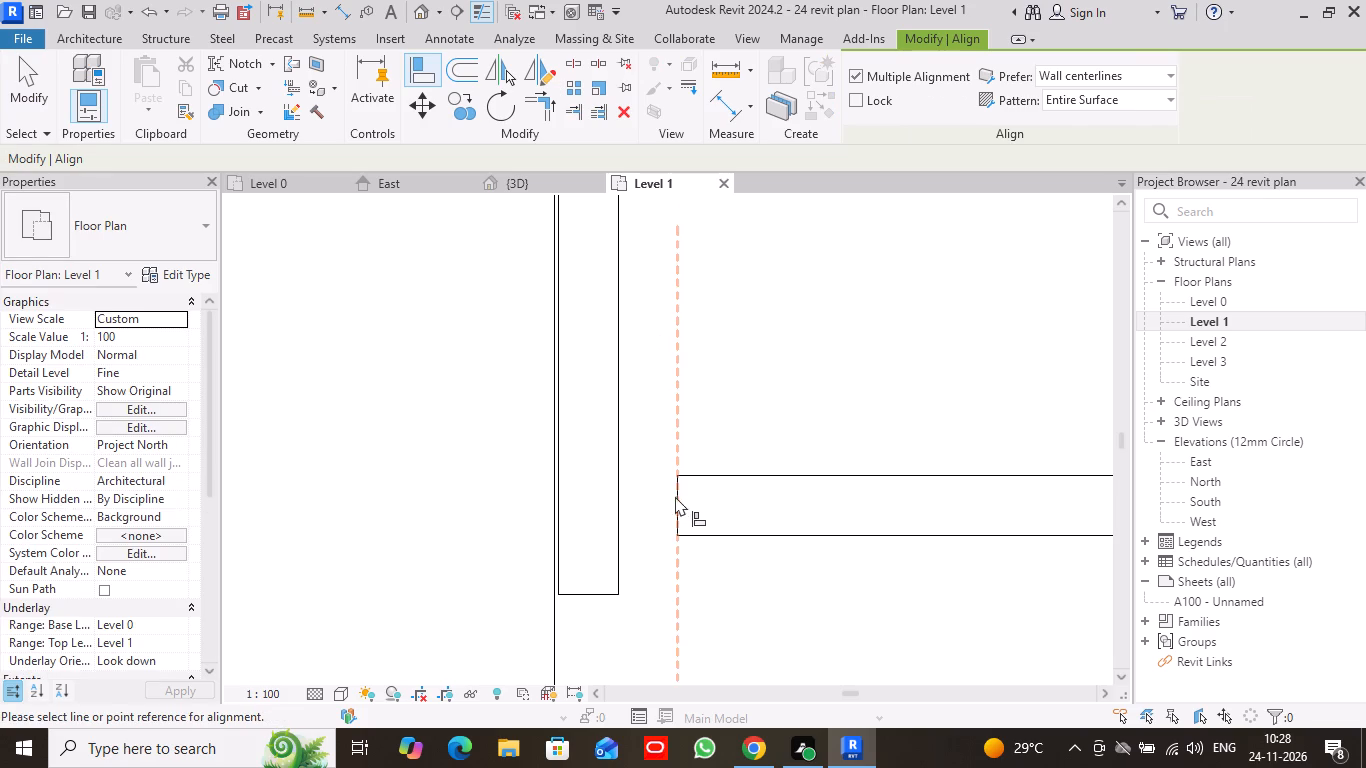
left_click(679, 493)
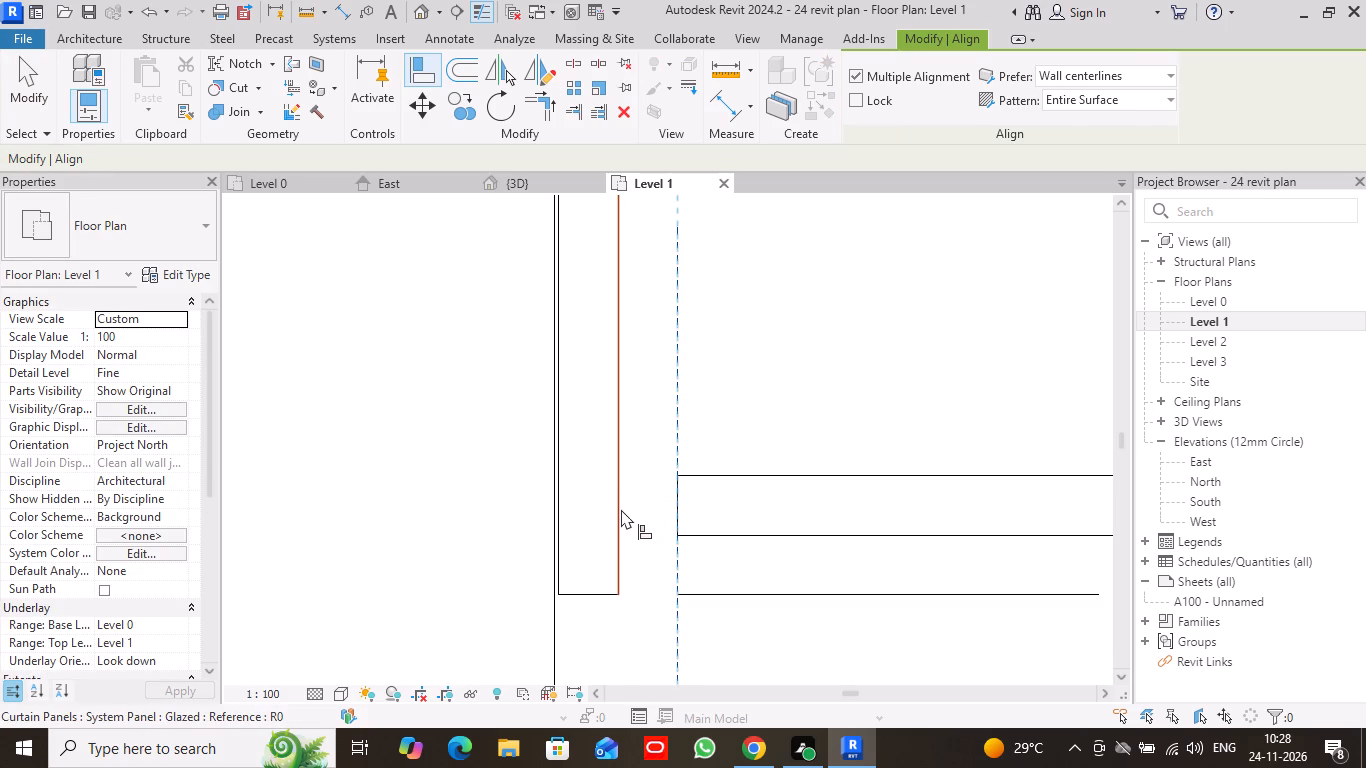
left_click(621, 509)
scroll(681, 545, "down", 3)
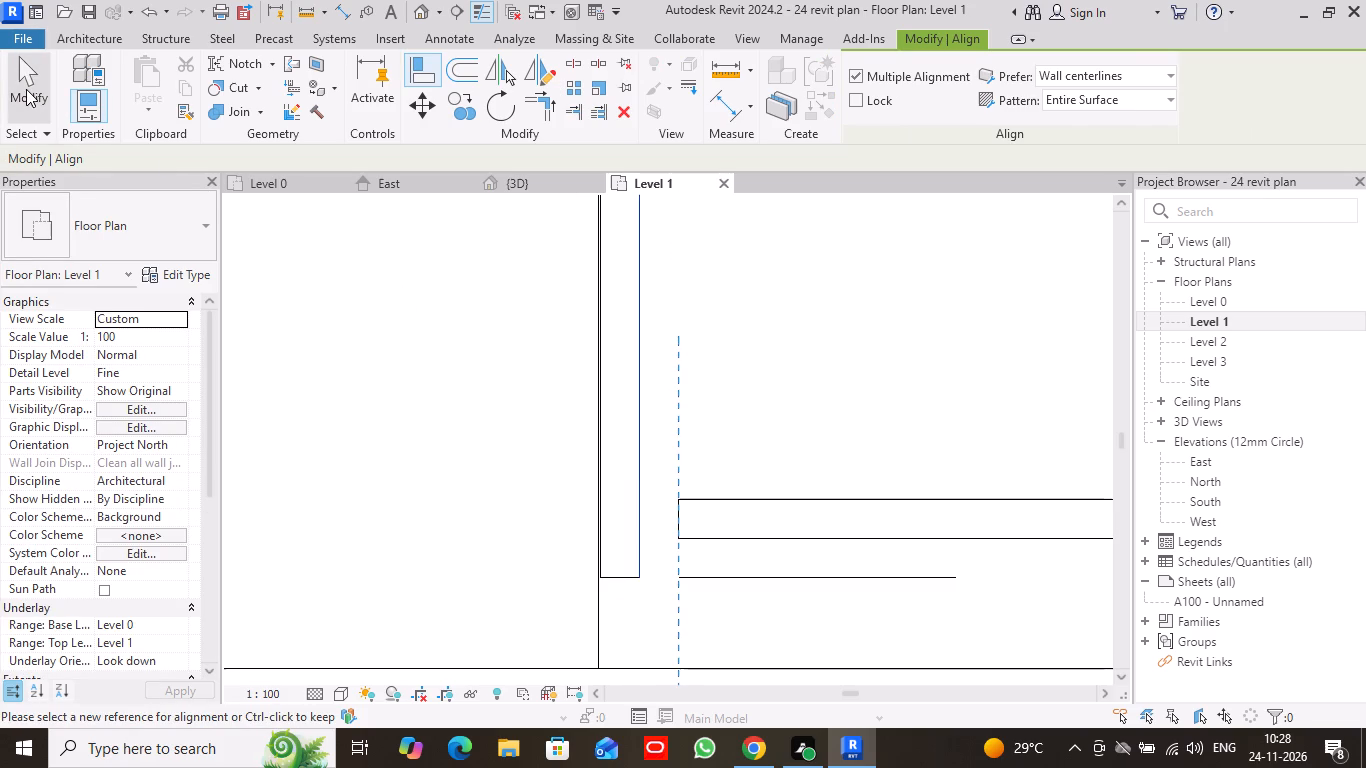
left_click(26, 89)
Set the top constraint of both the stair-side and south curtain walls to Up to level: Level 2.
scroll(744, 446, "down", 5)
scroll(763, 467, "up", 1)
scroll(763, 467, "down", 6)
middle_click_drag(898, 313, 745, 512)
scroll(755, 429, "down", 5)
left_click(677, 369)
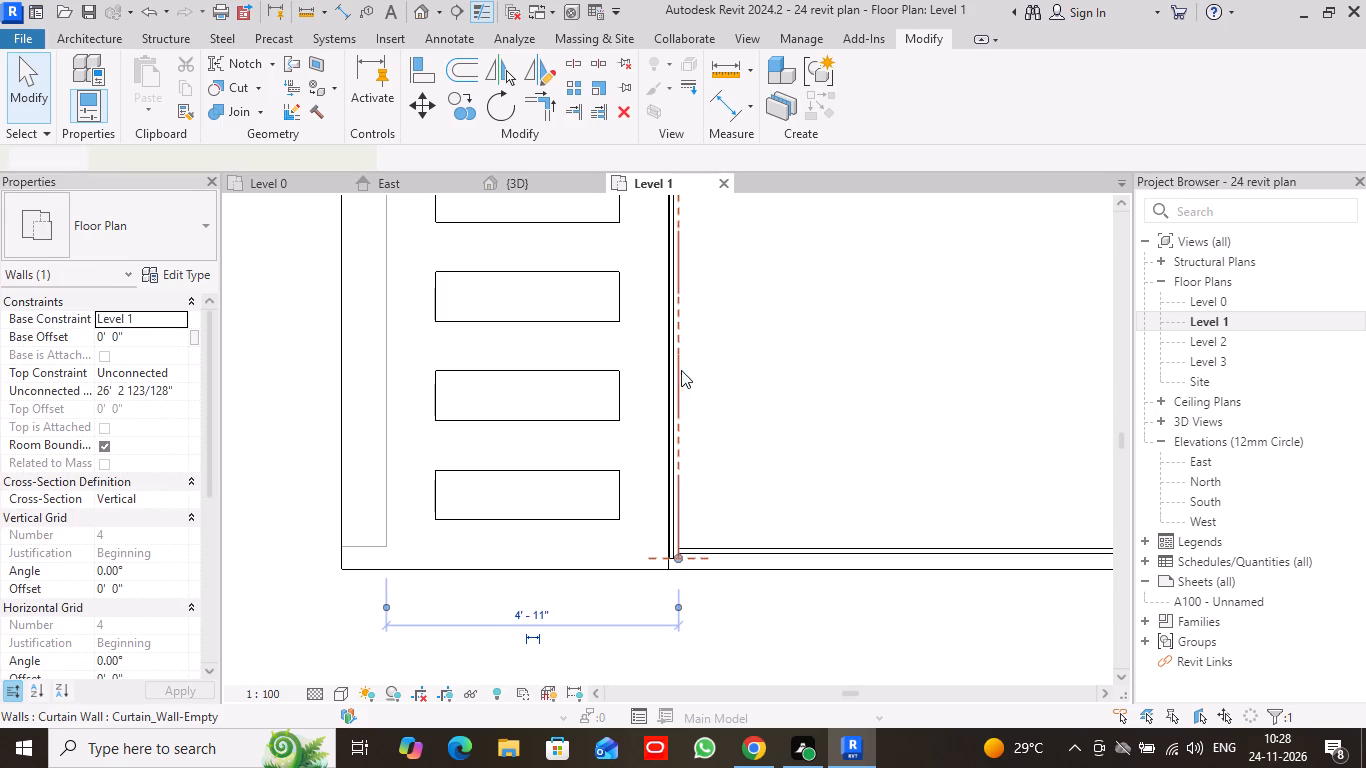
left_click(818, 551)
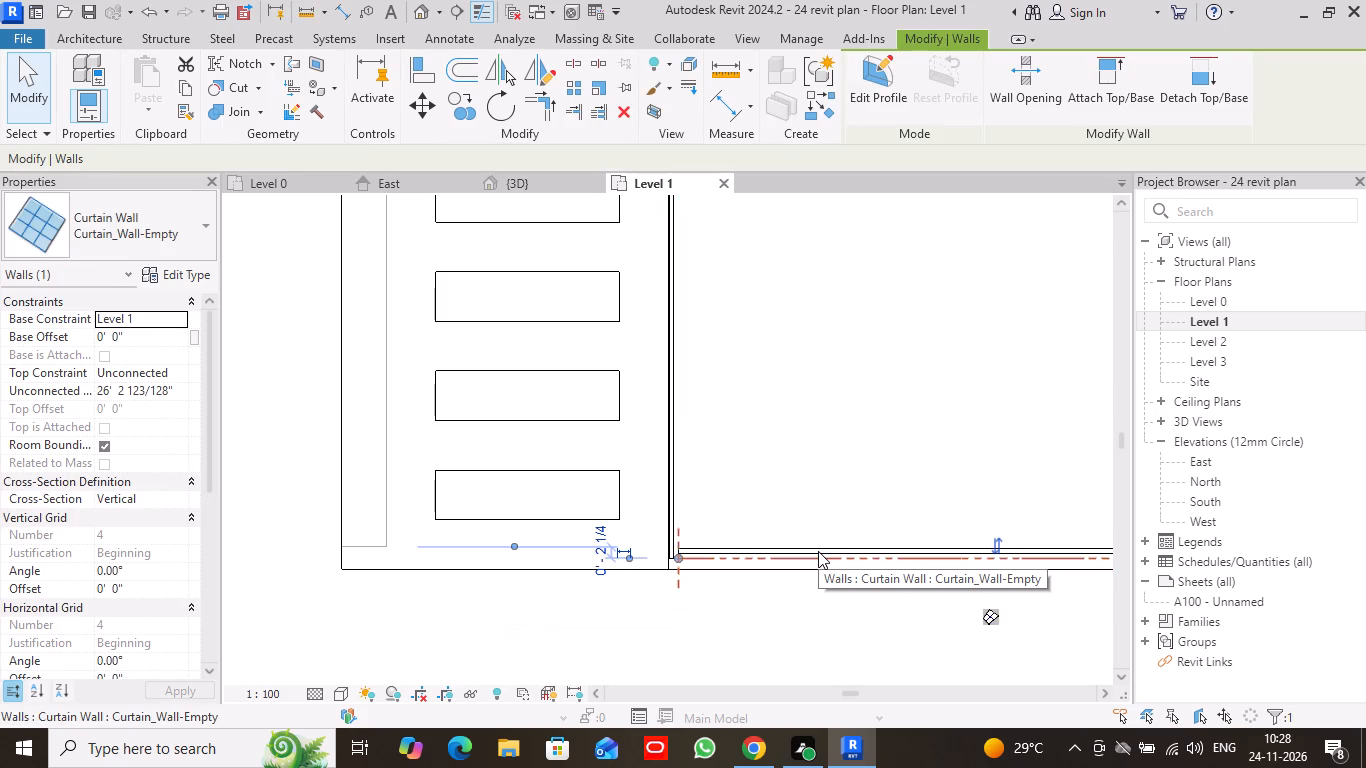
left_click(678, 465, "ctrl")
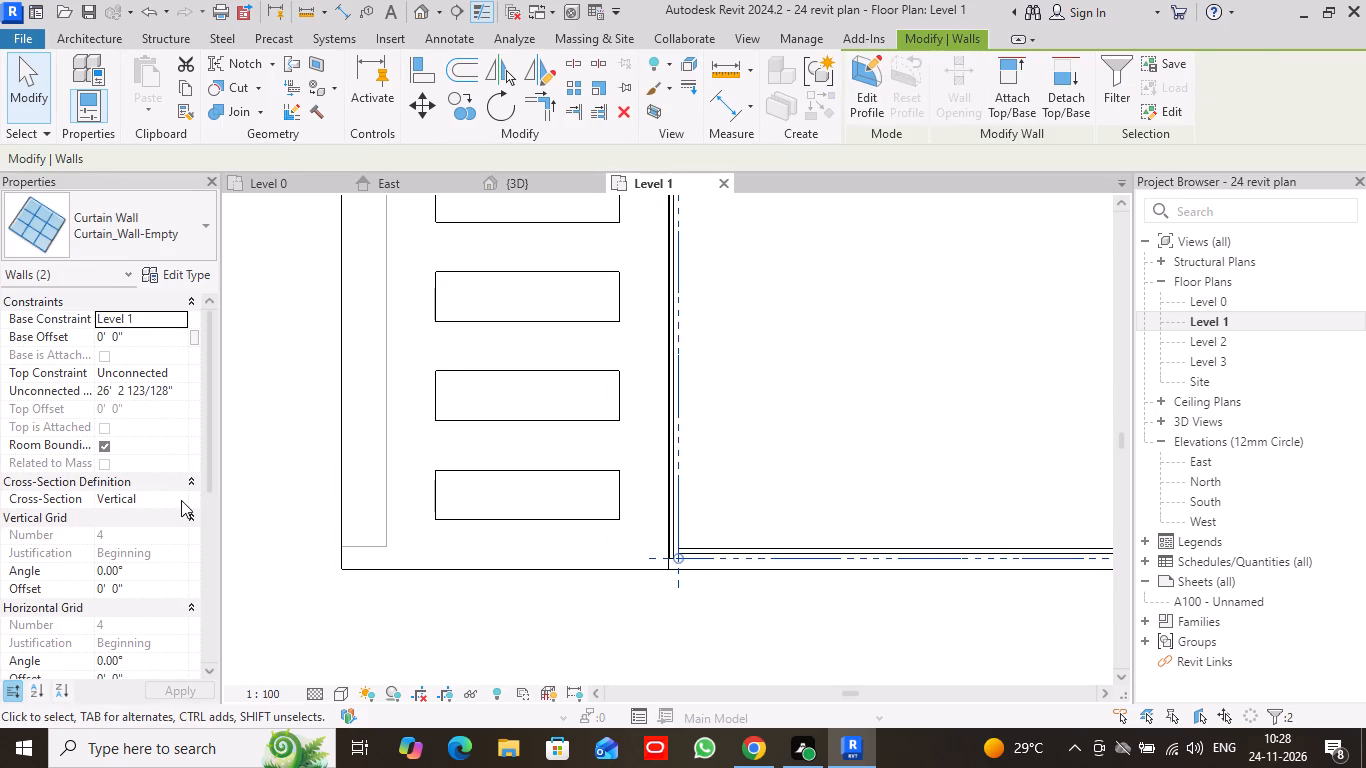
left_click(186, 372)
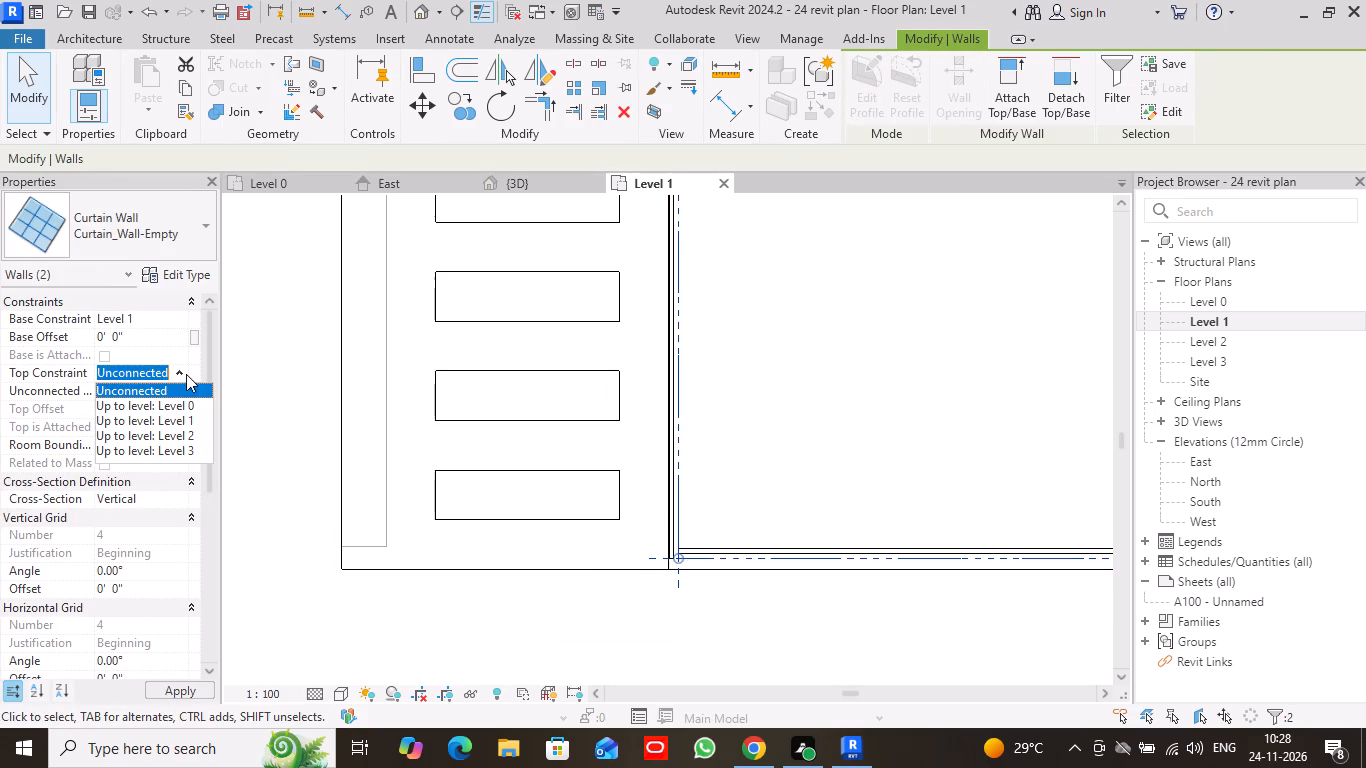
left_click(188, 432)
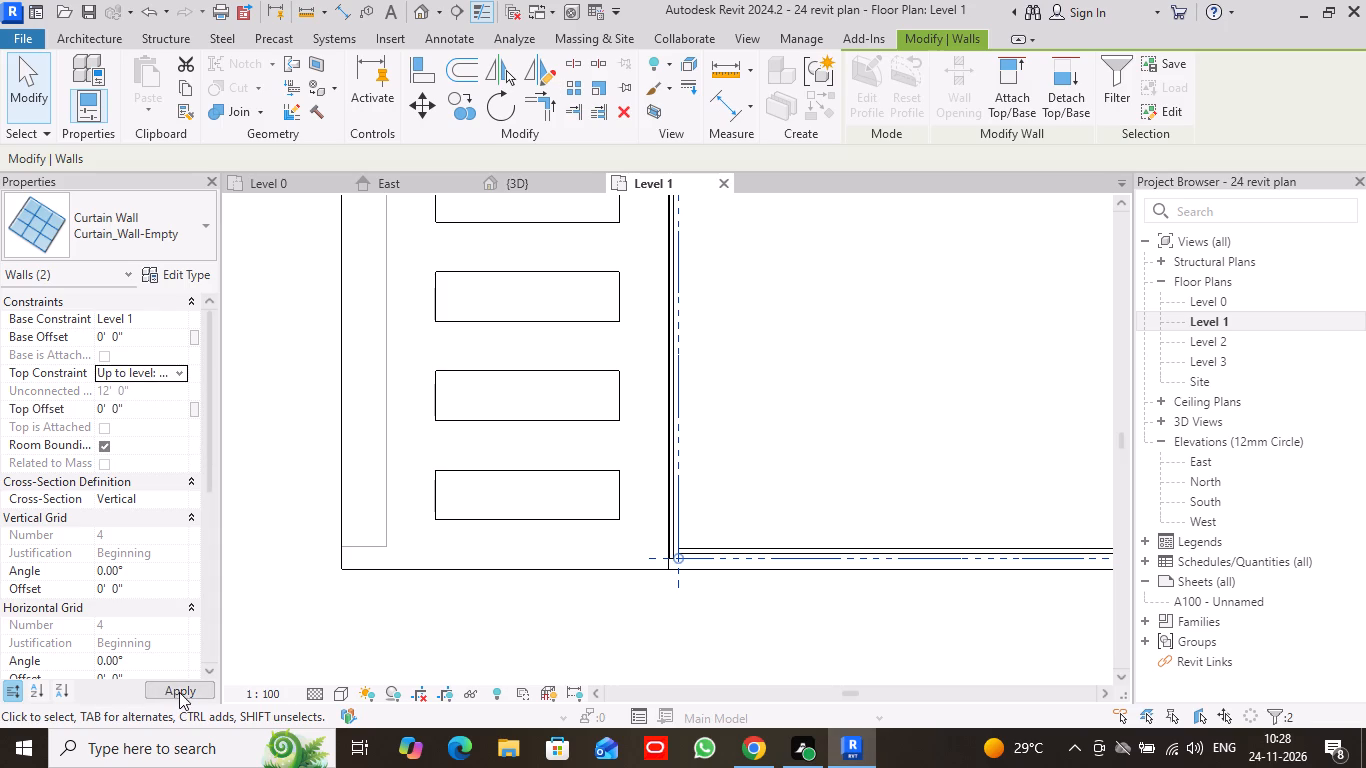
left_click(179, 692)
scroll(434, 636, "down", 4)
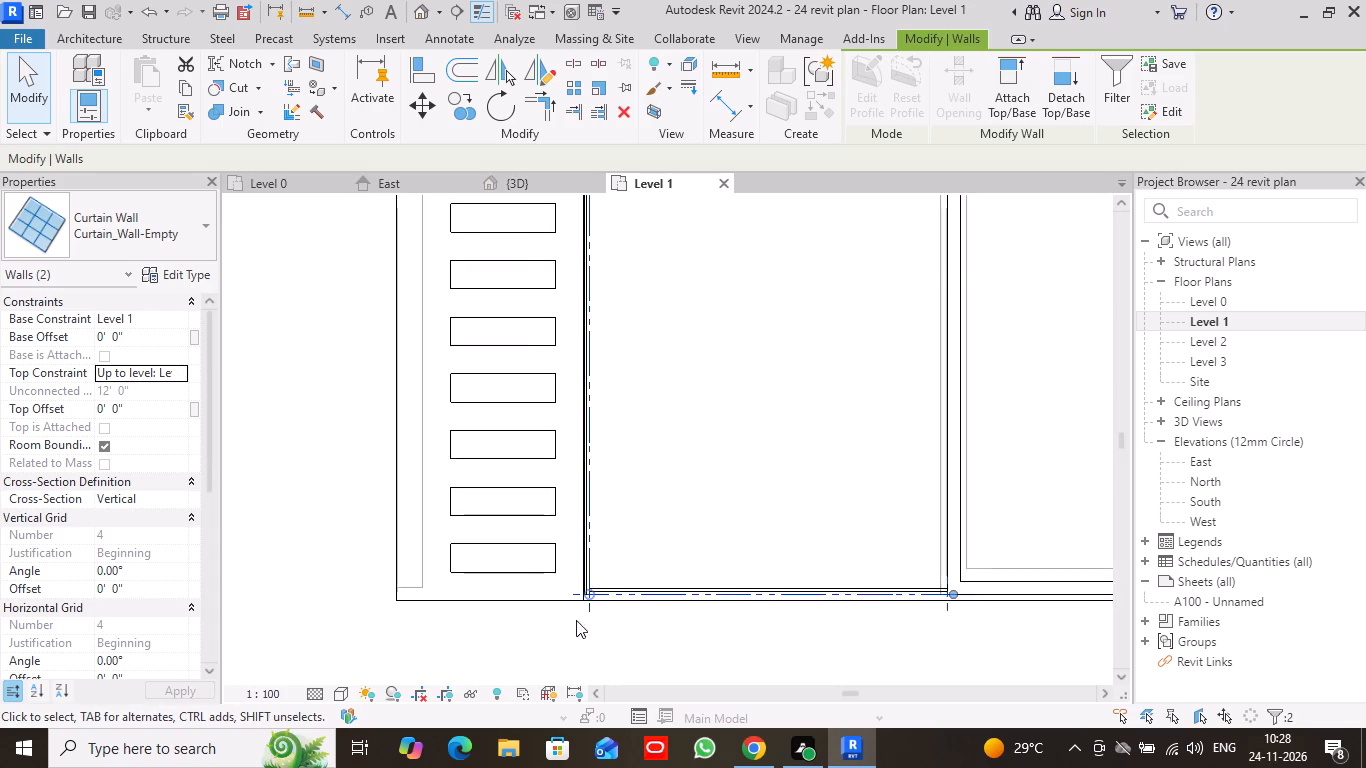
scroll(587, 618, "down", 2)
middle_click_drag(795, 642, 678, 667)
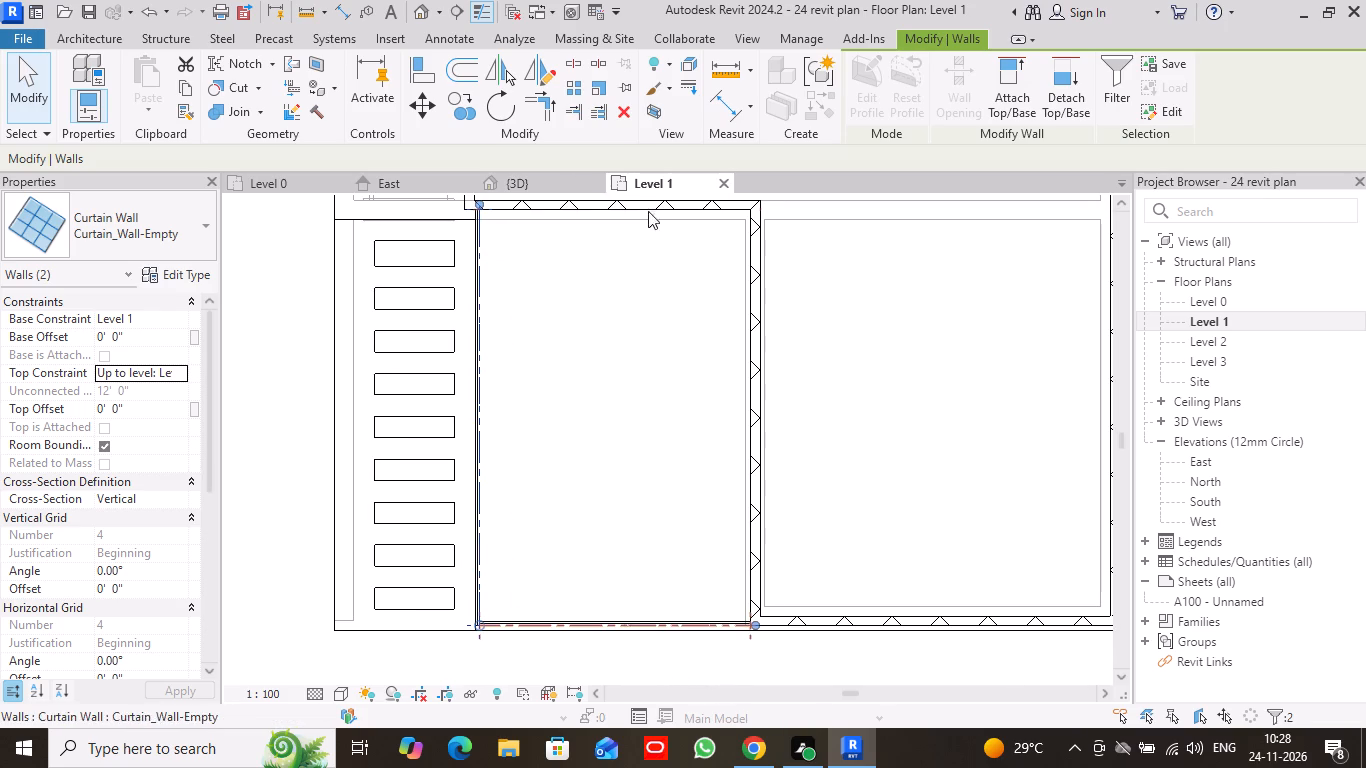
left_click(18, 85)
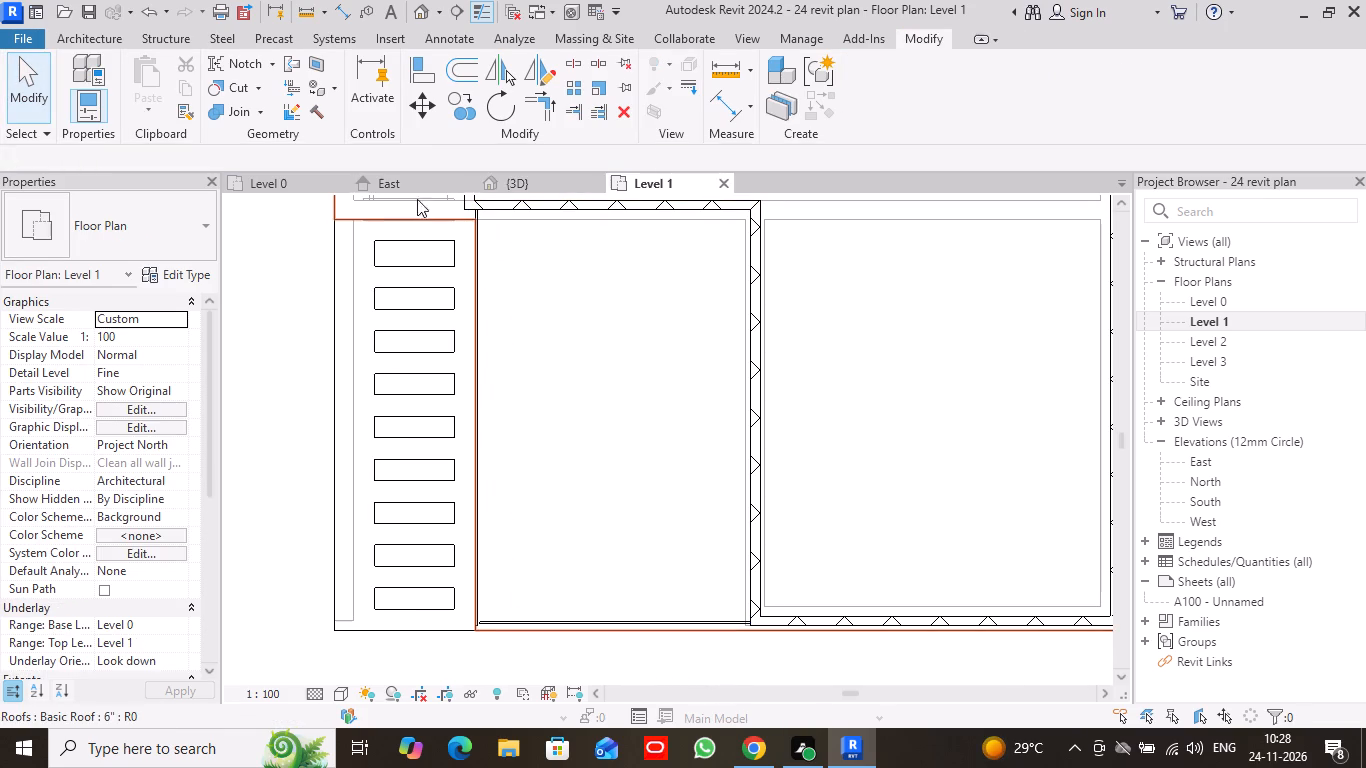
Display the 3D view in Hidden Line style and examine the height of the curtain walls around the notch.
left_click(526, 182)
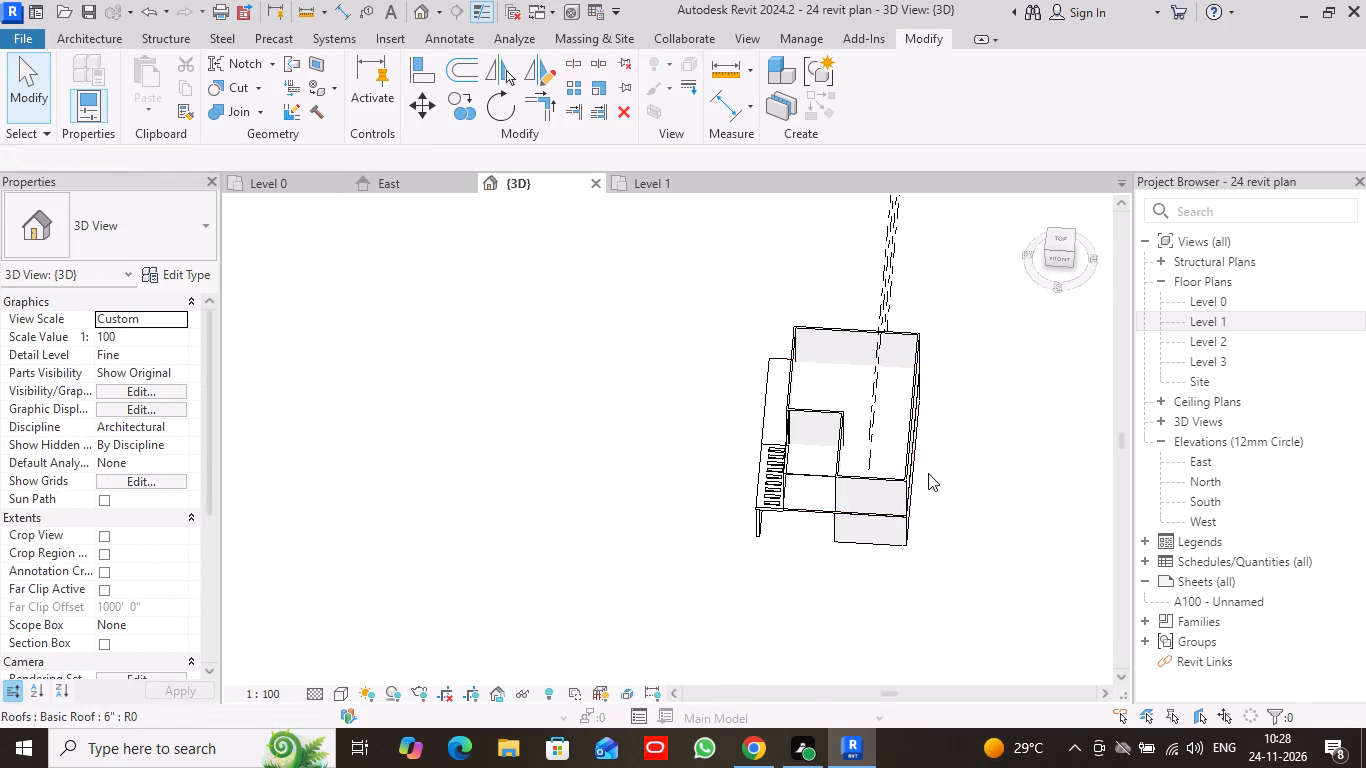
scroll(814, 482, "up", 5)
scroll(815, 441, "down", 1)
scroll(815, 441, "up", 4)
scroll(816, 437, "down", 1)
scroll(816, 437, "up", 2)
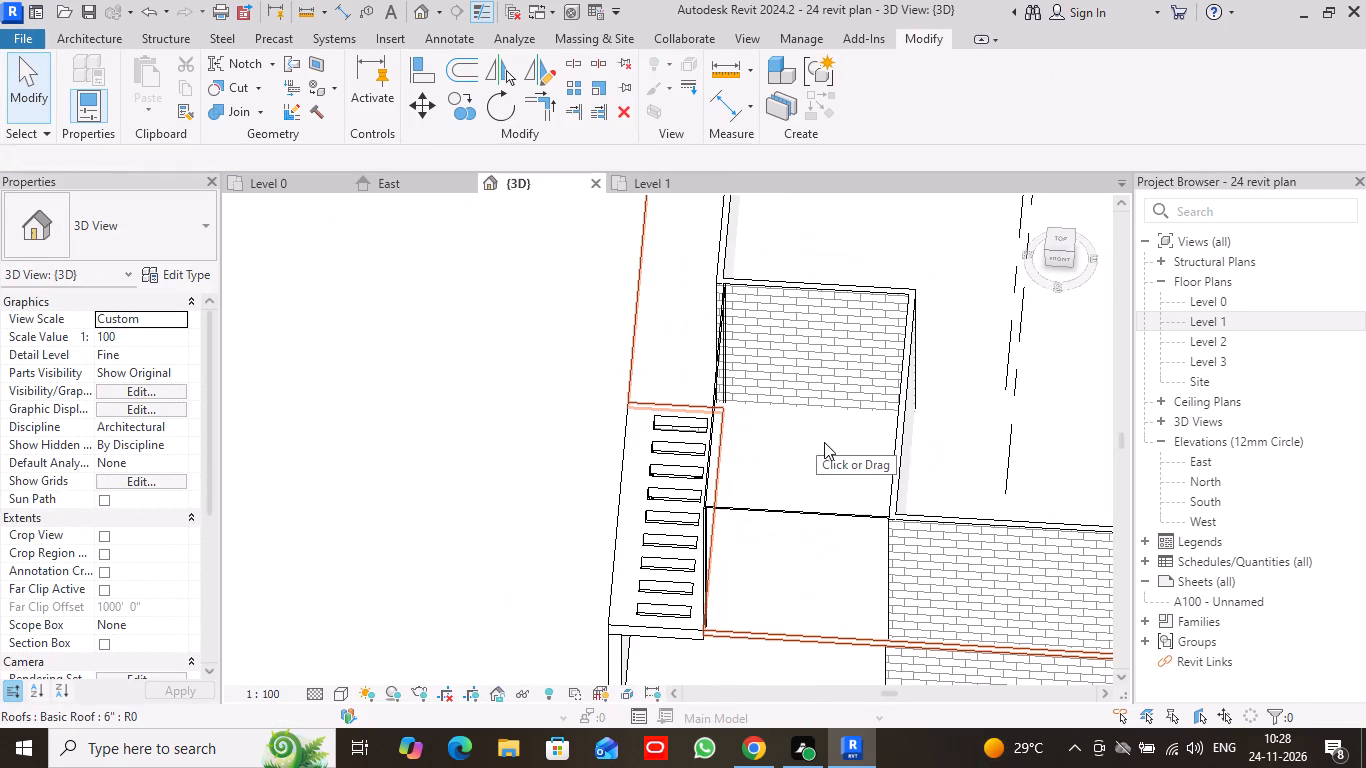
left_click(345, 687)
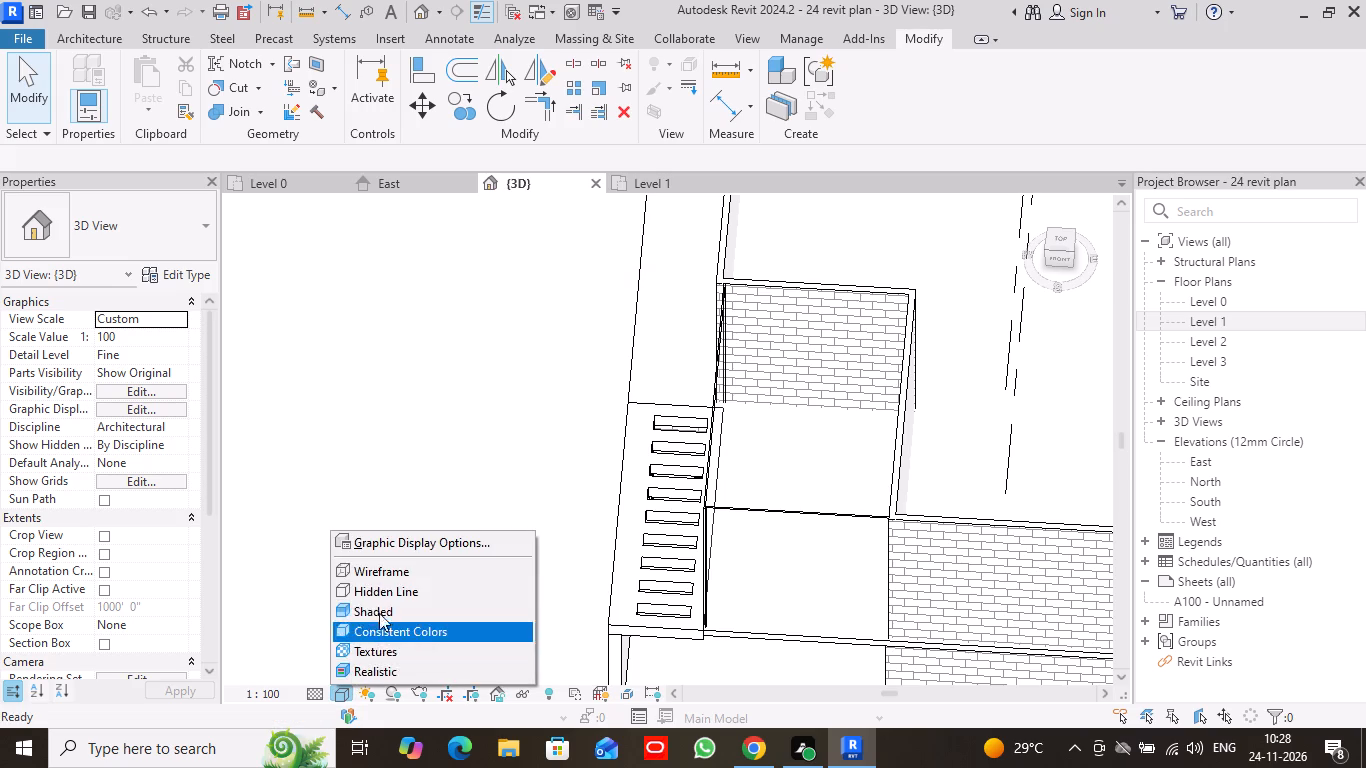
left_click(396, 596)
scroll(940, 364, "down", 6)
middle_click_drag(1060, 455, 854, 494)
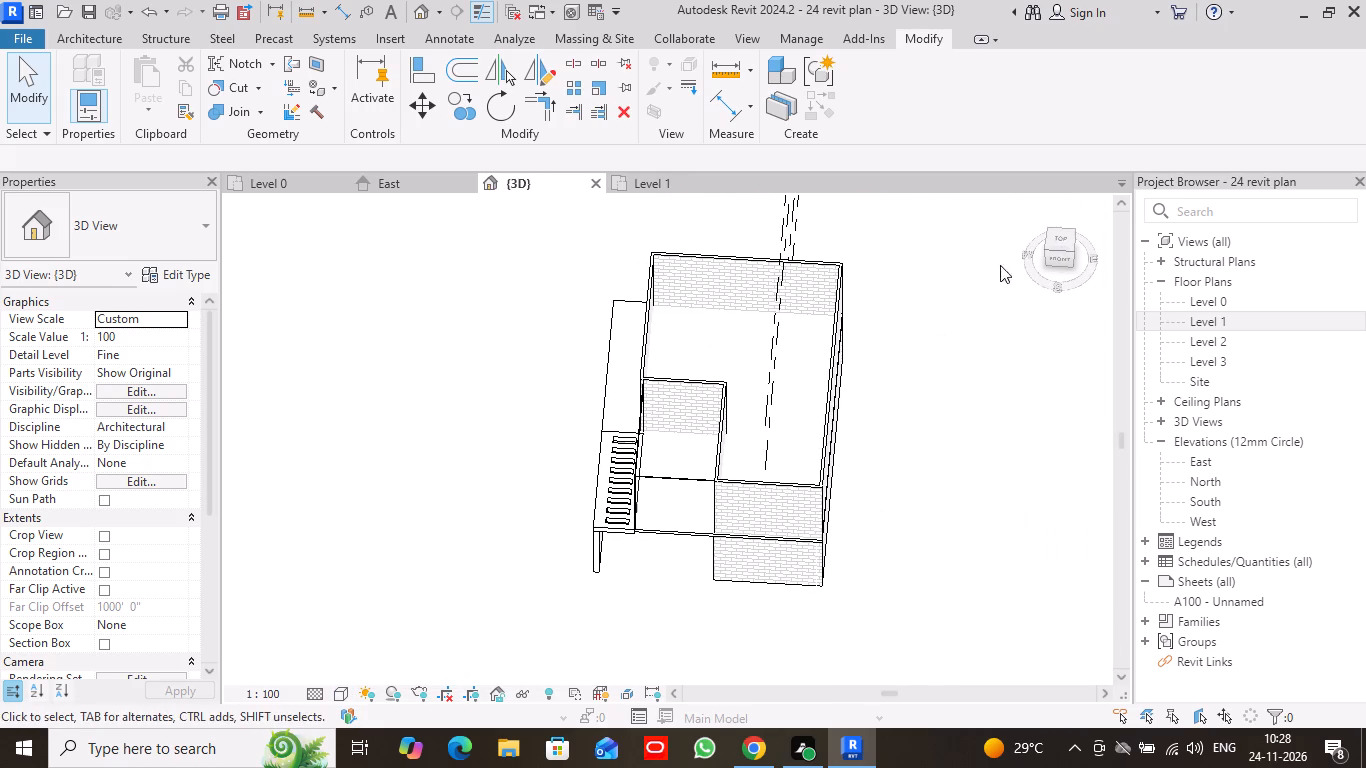
left_click_drag(1073, 251, 1029, 220)
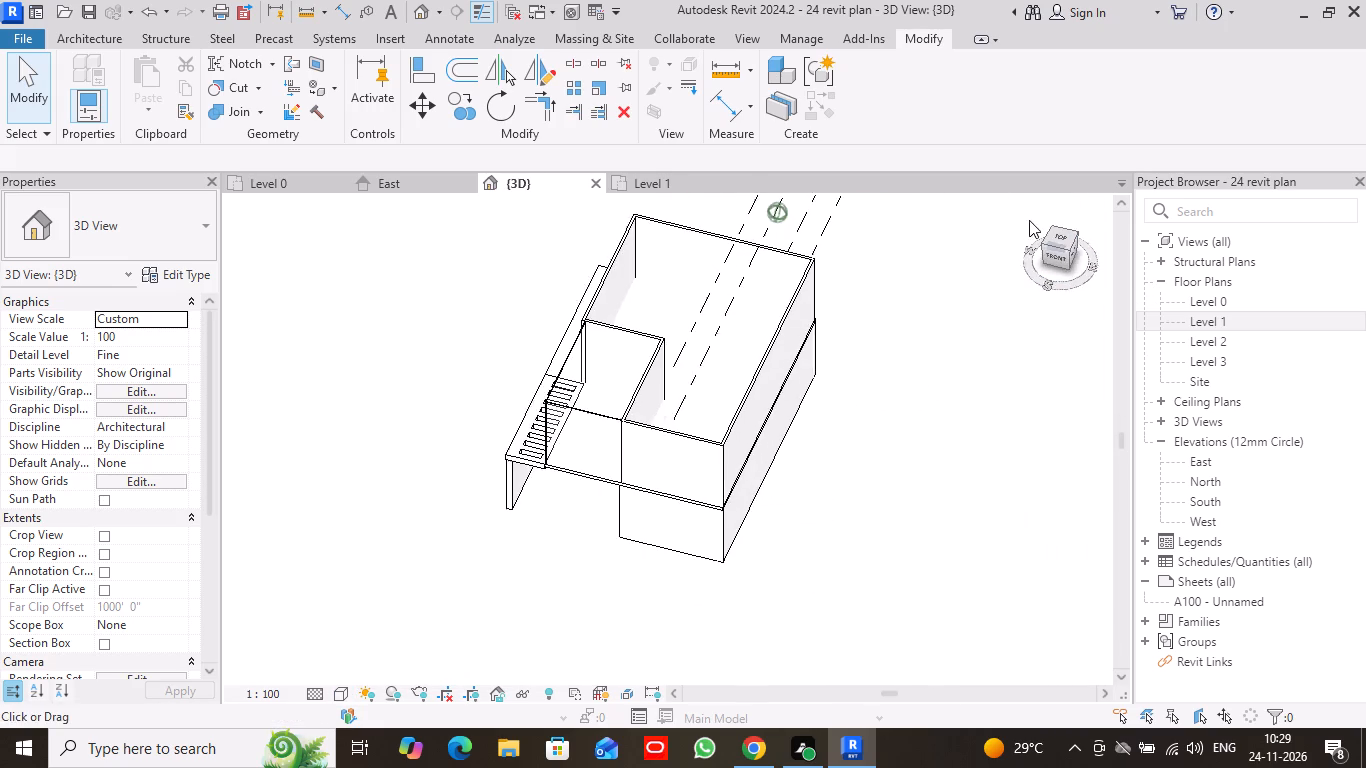
left_click_drag(1029, 220, 1004, 652)
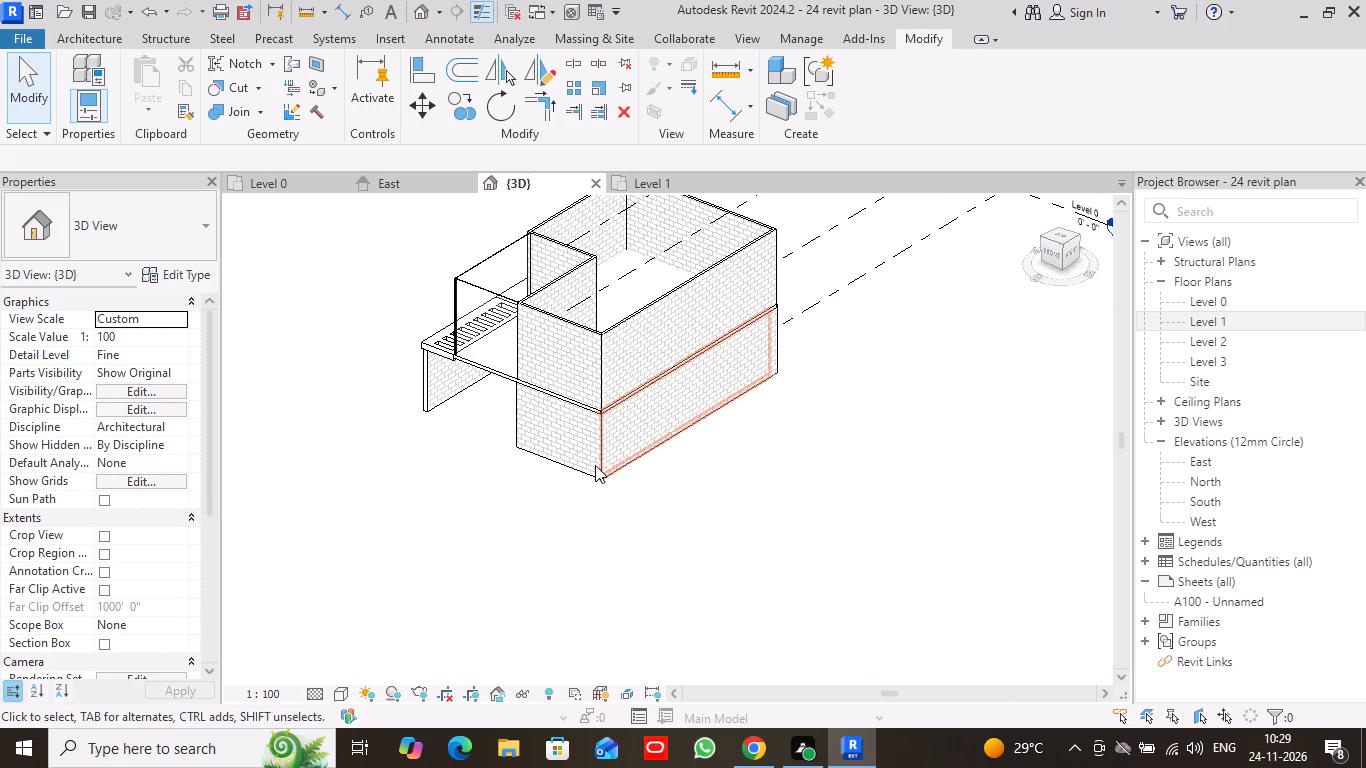
middle_click_drag(447, 485, 532, 492)
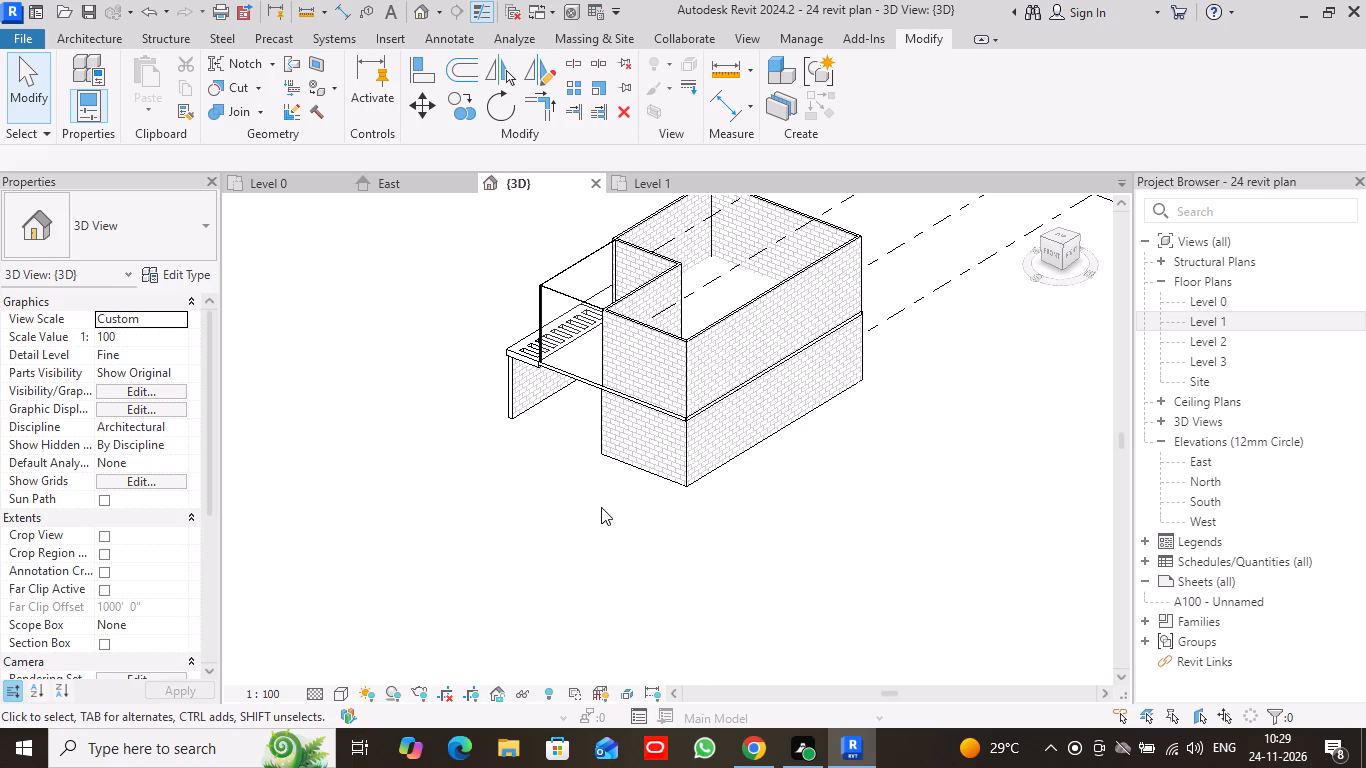
On the Level 1 plan, set both curtain walls' top constraint to Unconnected with an unconnected height of 3'.
left_click(664, 178)
scroll(633, 523, "down", 2)
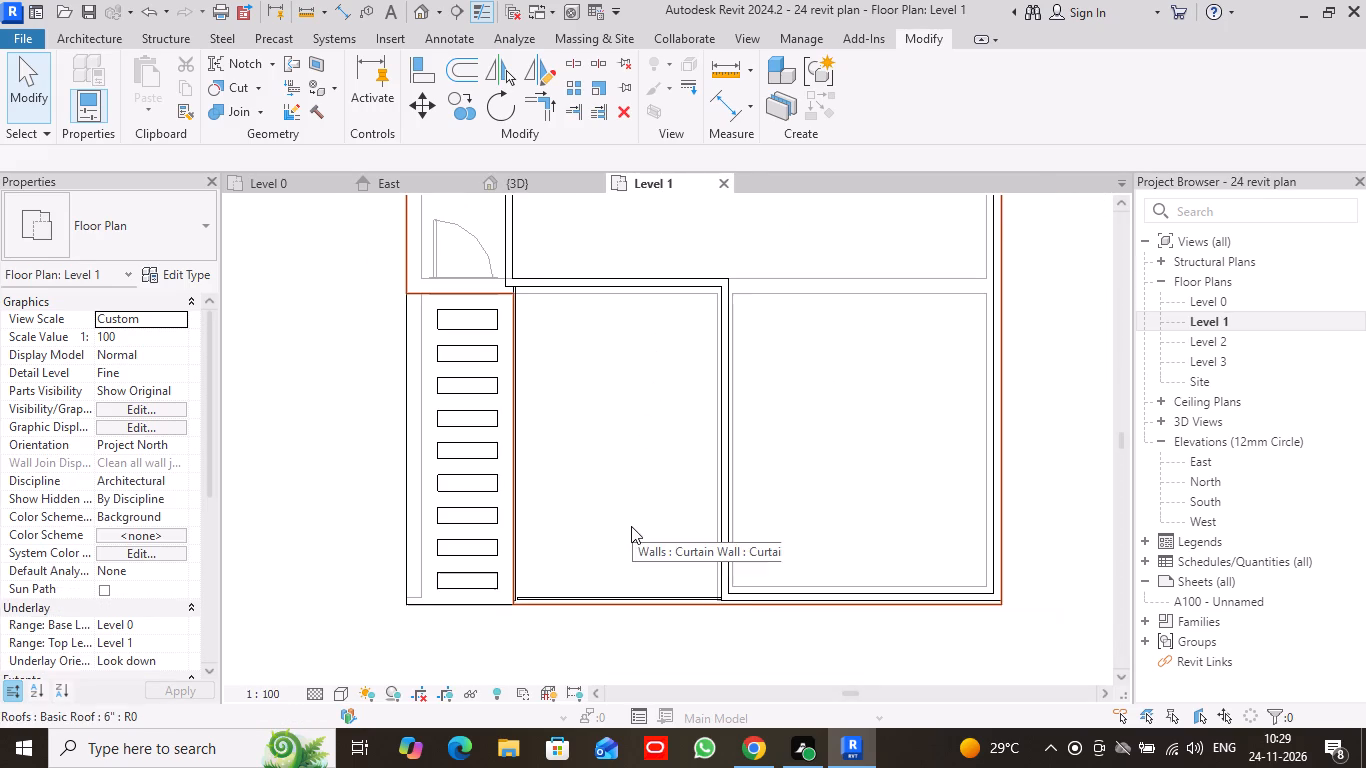
left_click(643, 599)
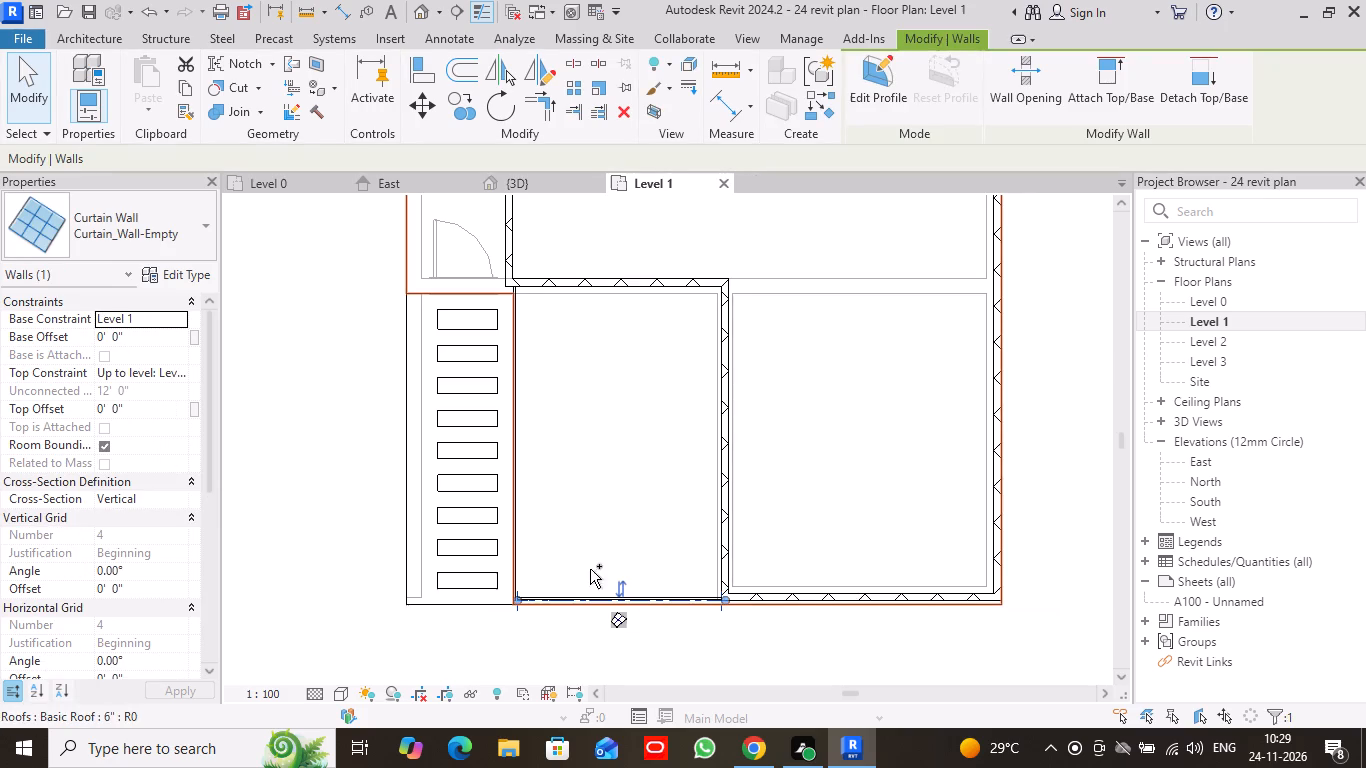
left_click(513, 514, "ctrl")
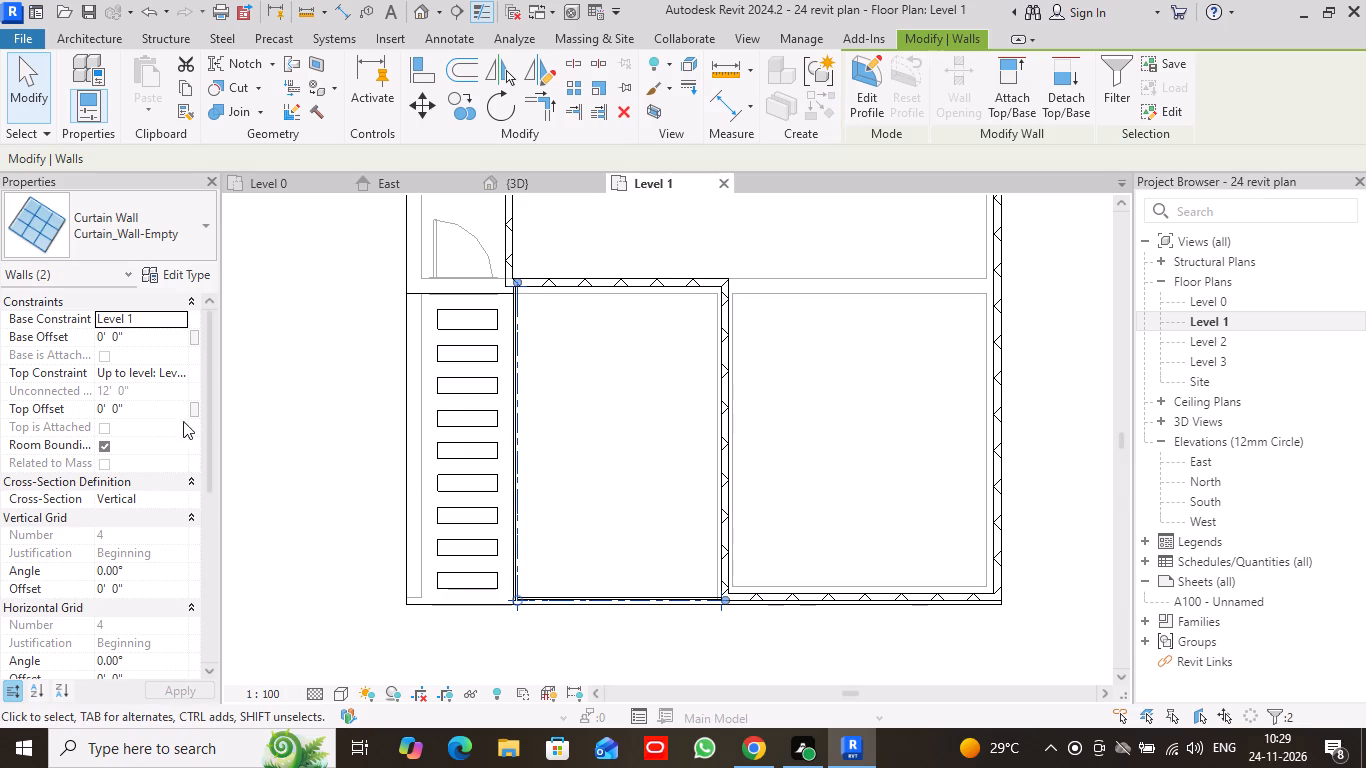
left_click(189, 370)
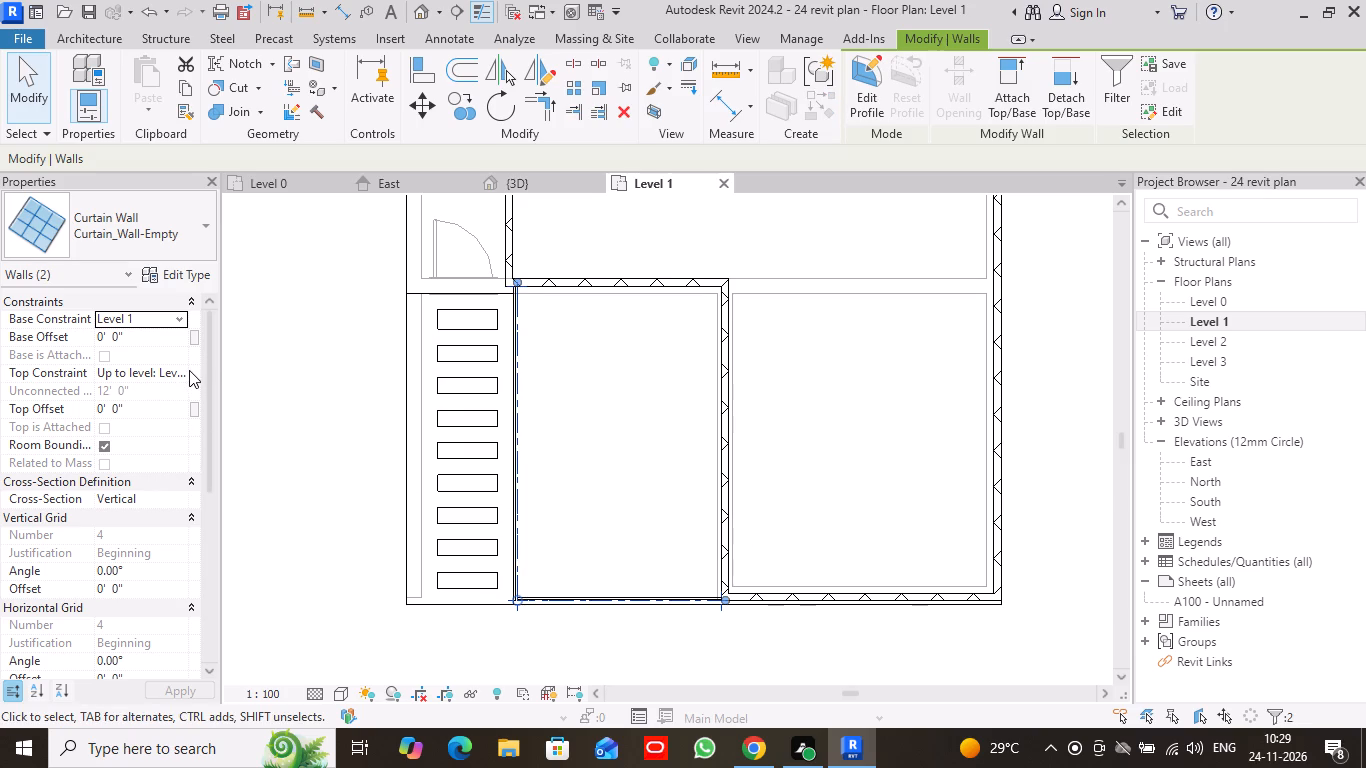
left_click(183, 372)
left_click(170, 394)
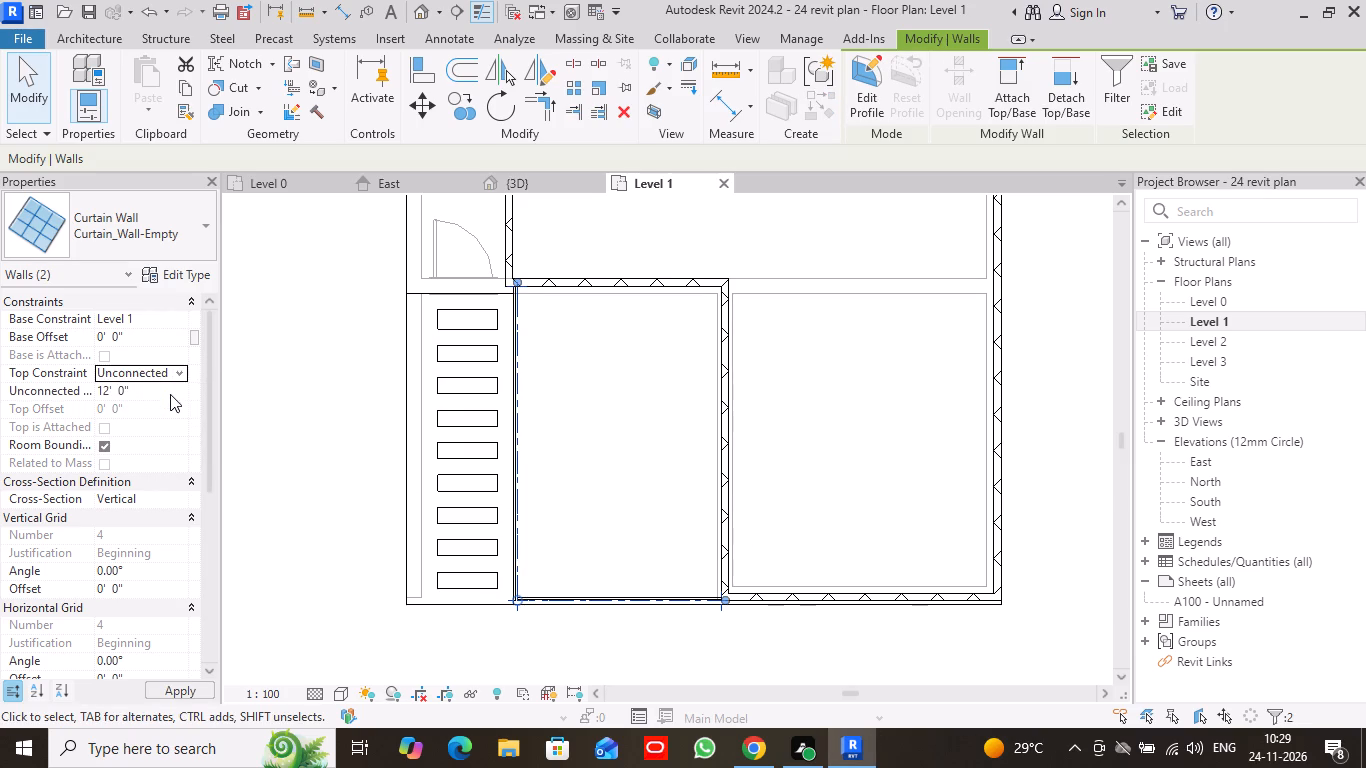
left_click(137, 387)
left_click_drag(137, 387, 97, 387)
type("3'")
key("Return")
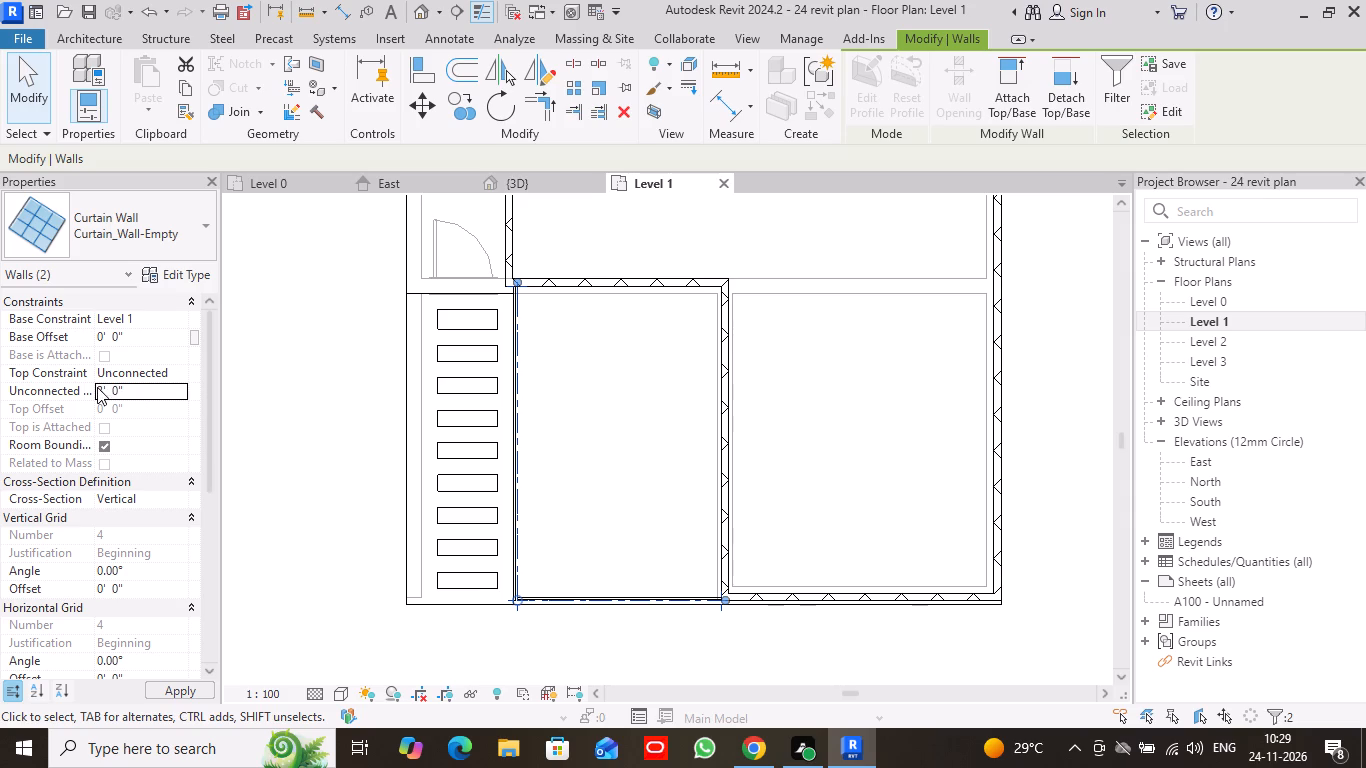
left_click(193, 693)
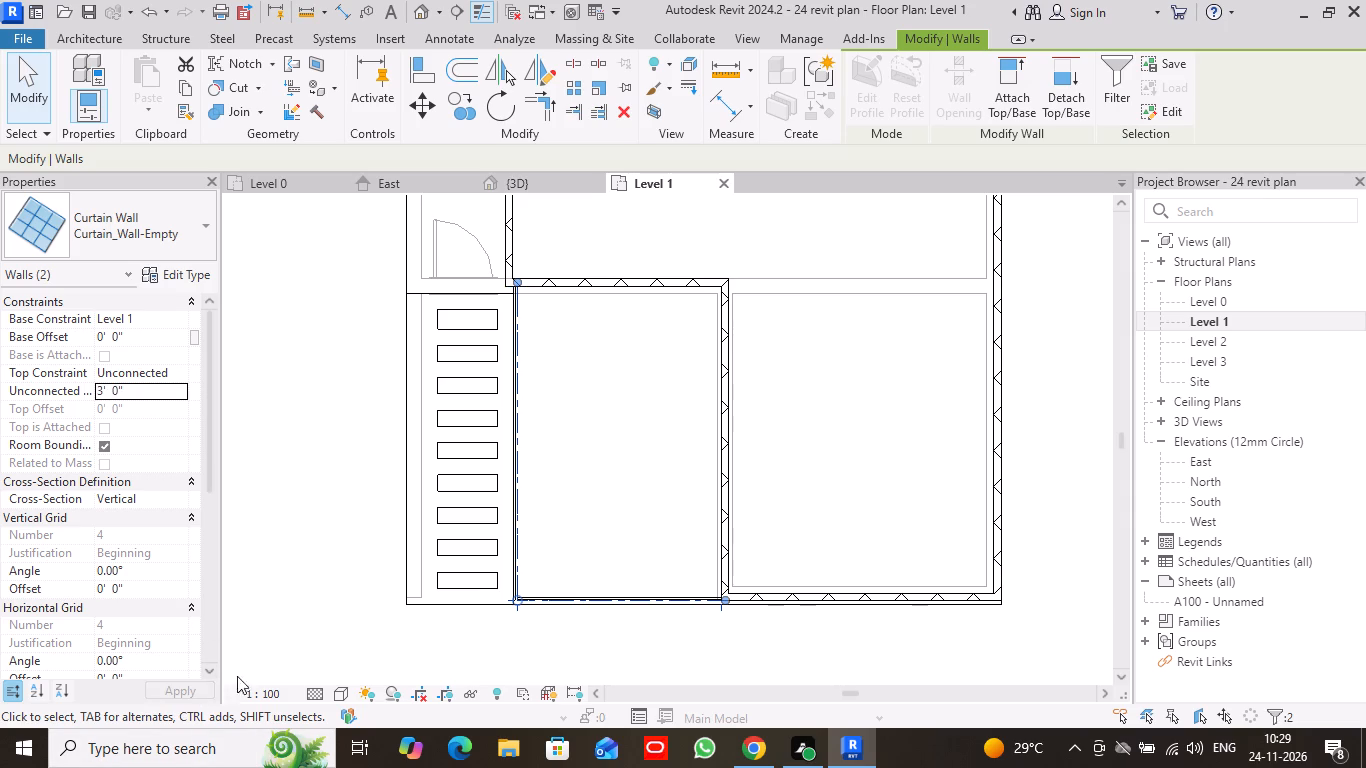
Examine the stair-side and south curtain walls around the notch in the 3D view from several angles.
left_click(533, 180)
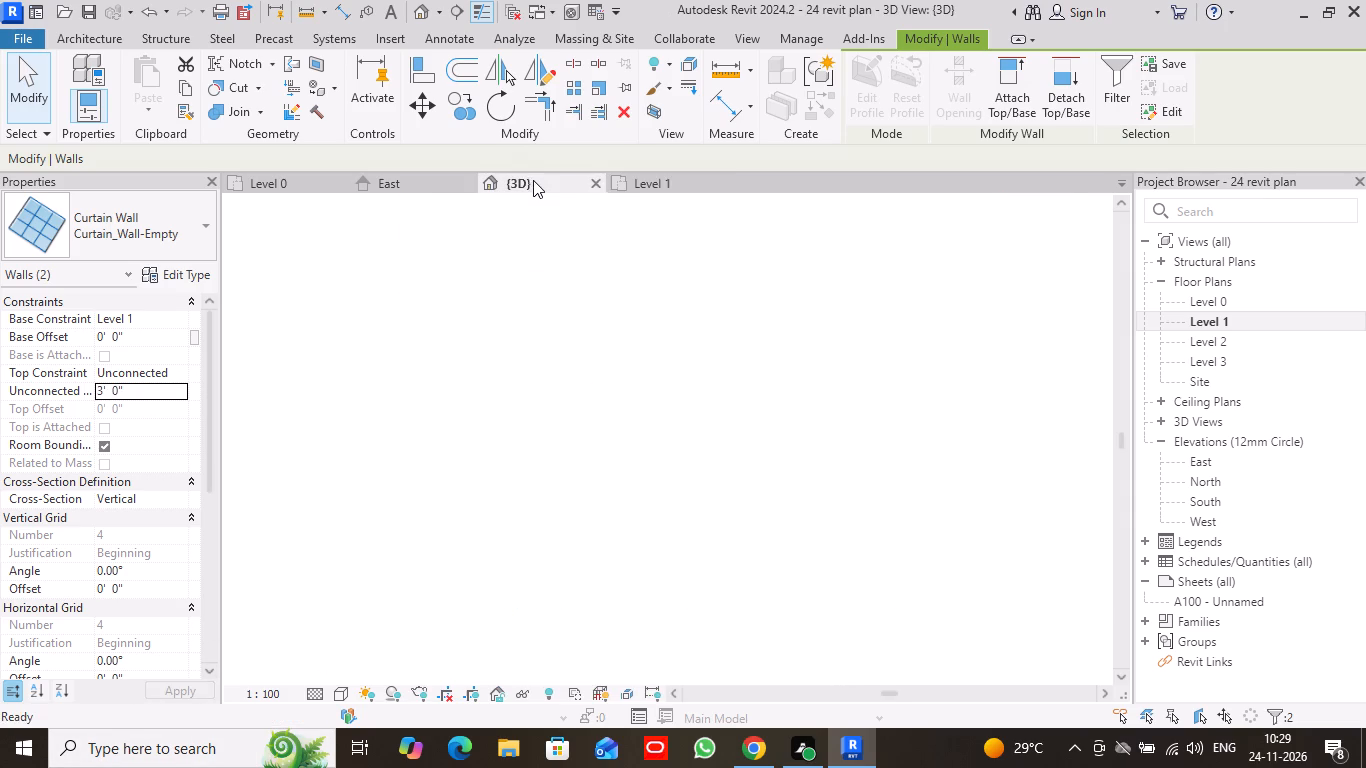
scroll(563, 425, "up", 7)
middle_click_drag(564, 427, 619, 484)
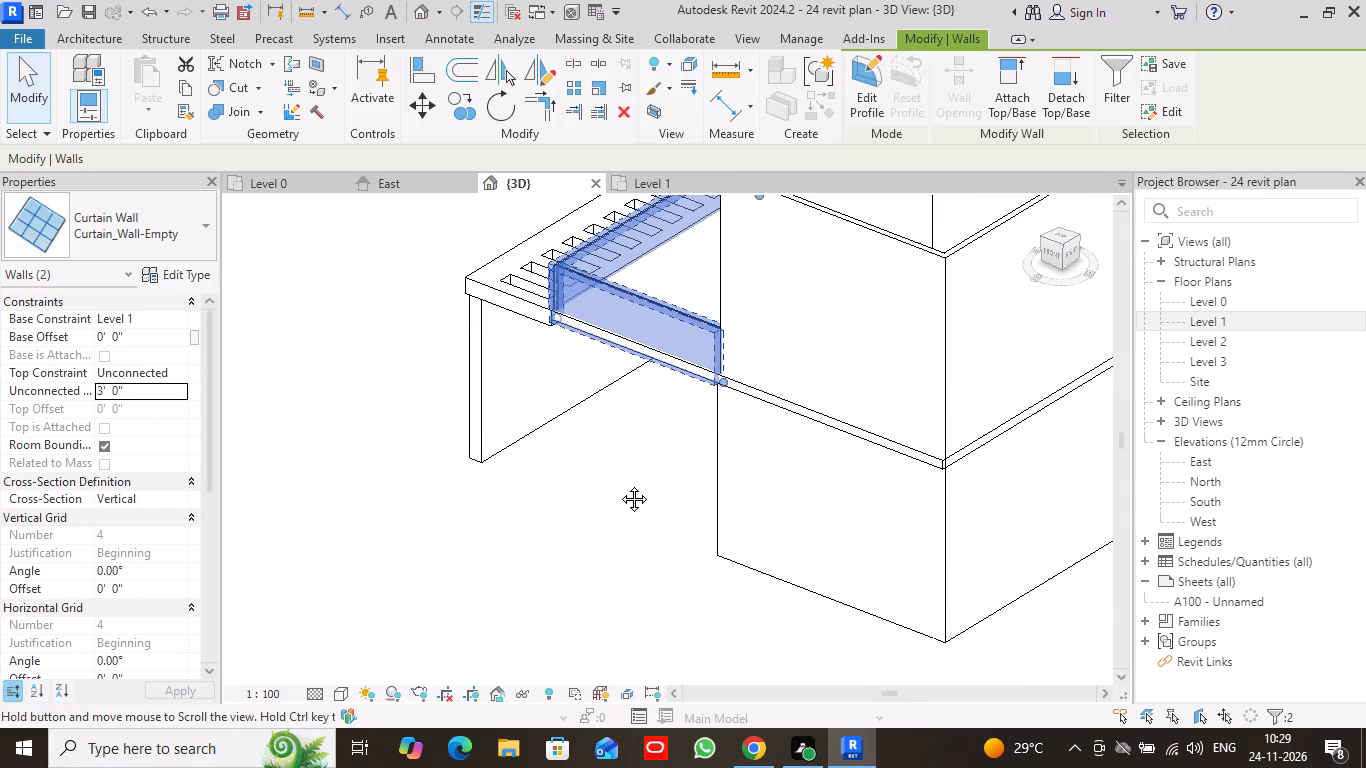
middle_click_drag(619, 484, 622, 488)
left_click(13, 78)
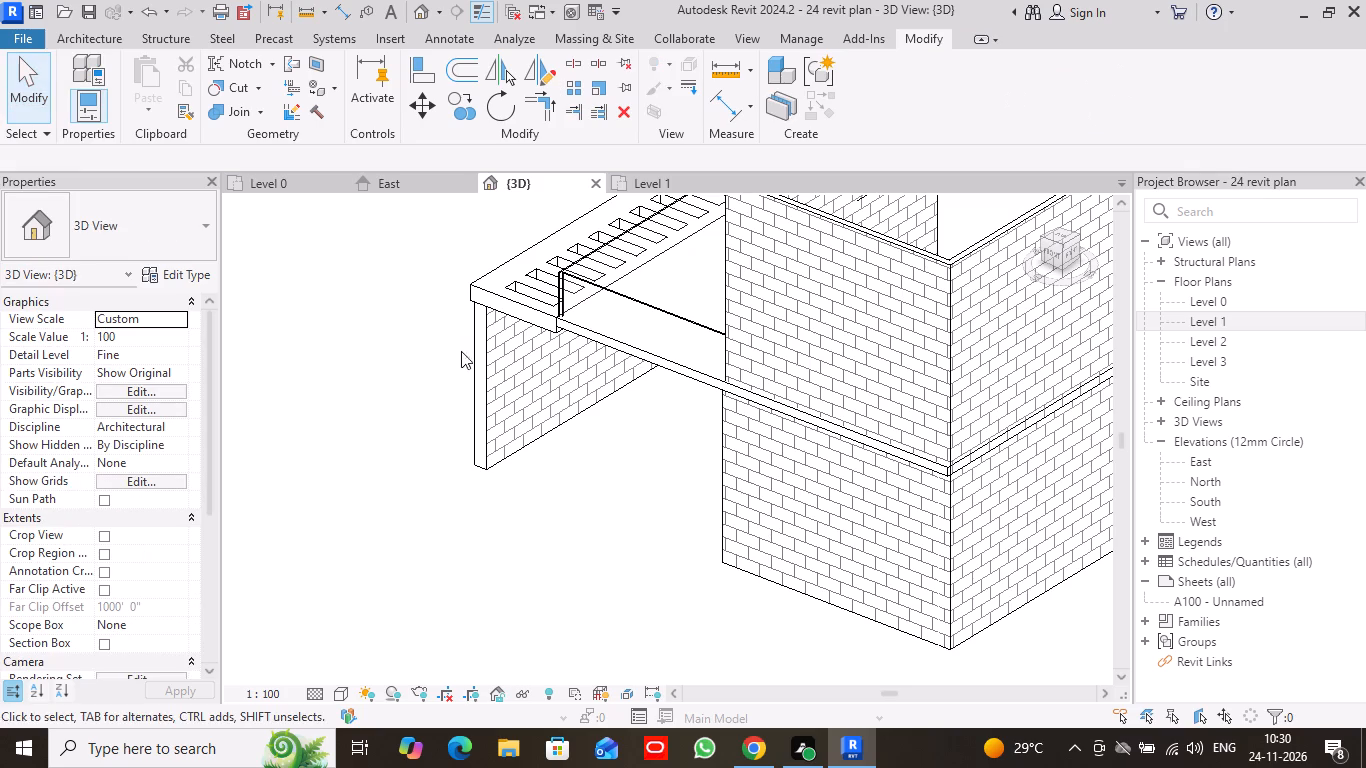
scroll(473, 356, "down", 2)
middle_click_drag(570, 471, 466, 470)
left_click_drag(1043, 237, 1087, 252)
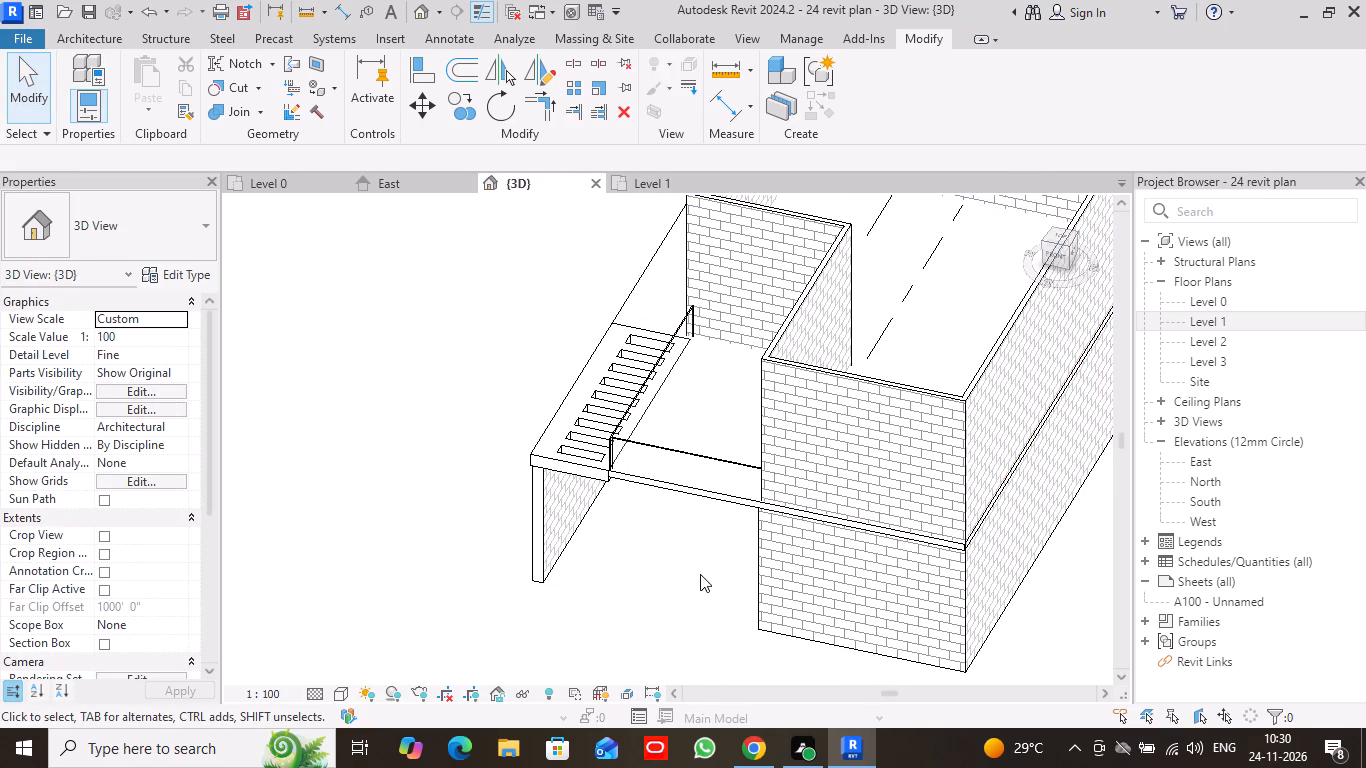
scroll(696, 575, "down", 2)
middle_click_drag(696, 575, 625, 528)
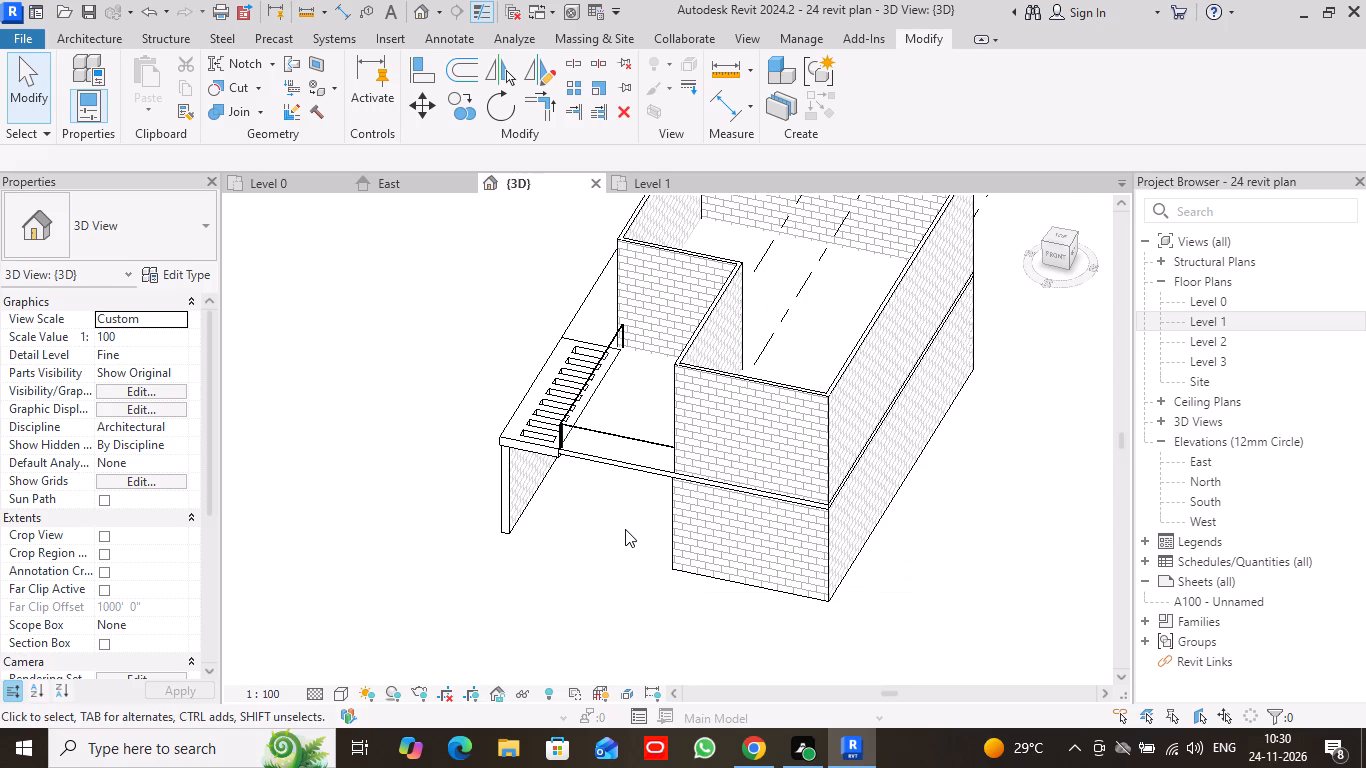
scroll(625, 529, "up", 2)
middle_click_drag(624, 522, 613, 568)
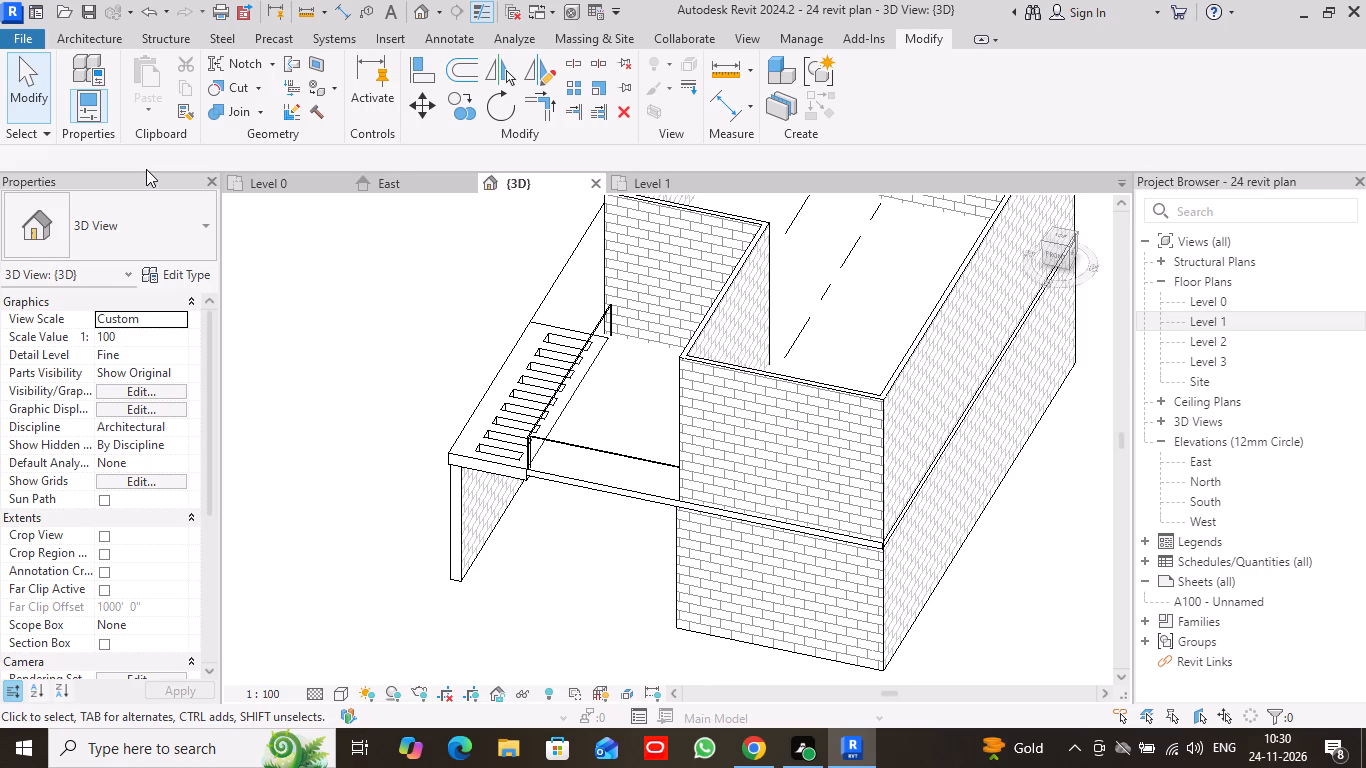
scroll(869, 480, "down", 2)
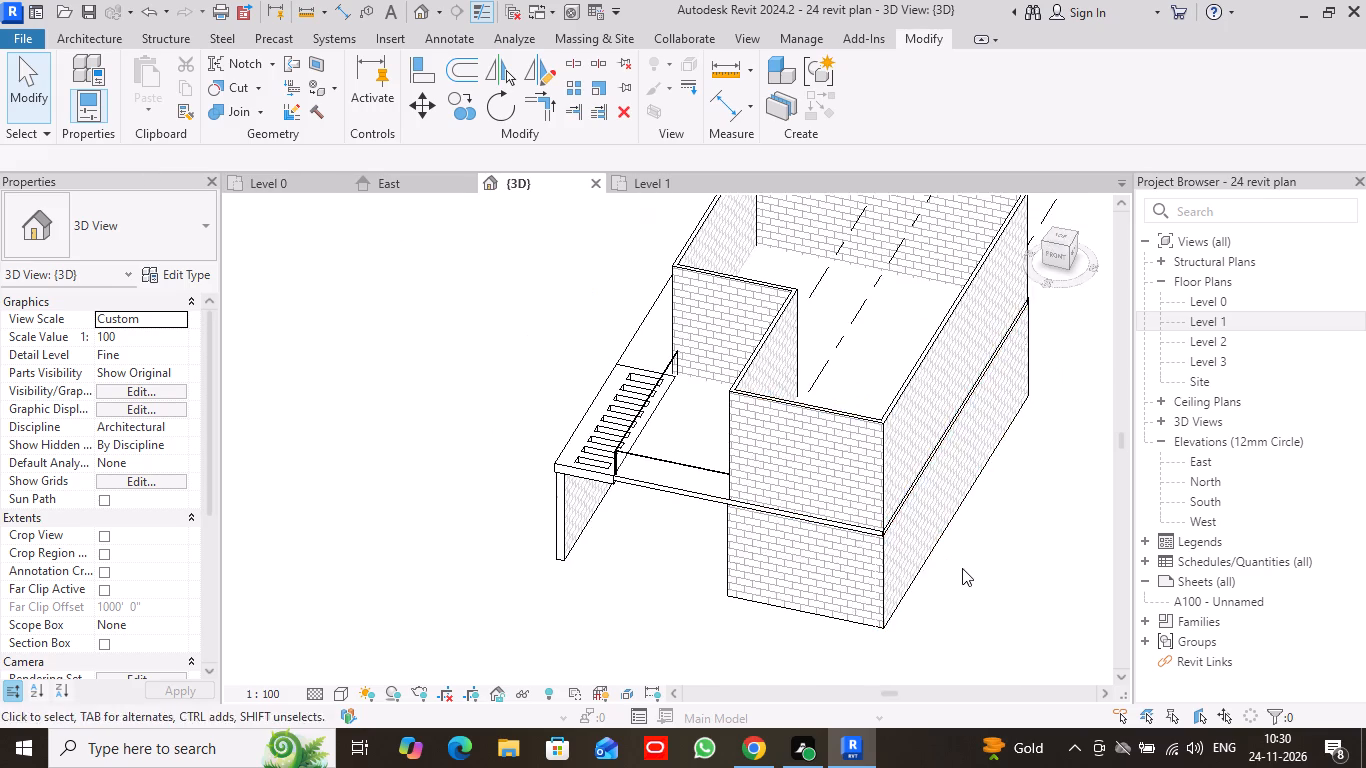
Place a 50x150mm rectangular mullion along the top edge of the south curtain wall in the 3D view.
middle_click_drag(962, 568, 914, 520)
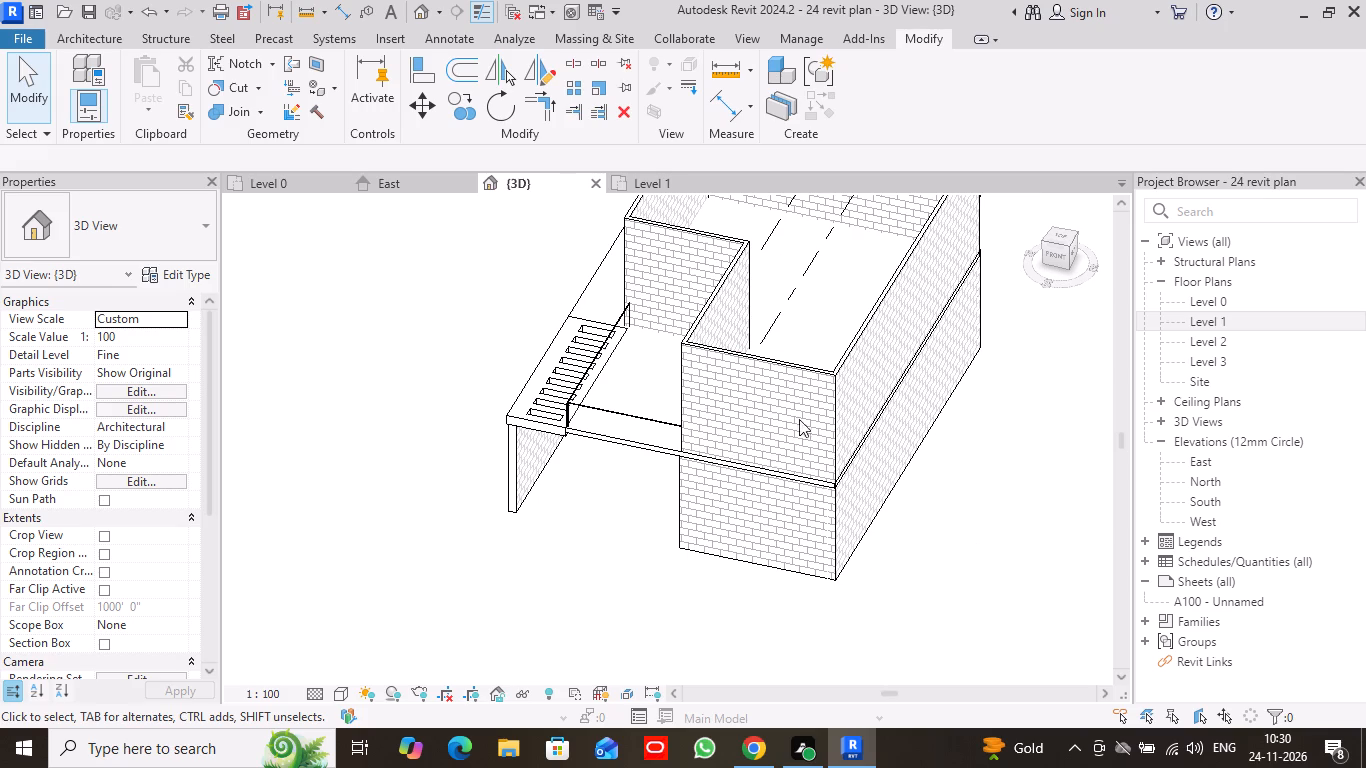
left_click(102, 37)
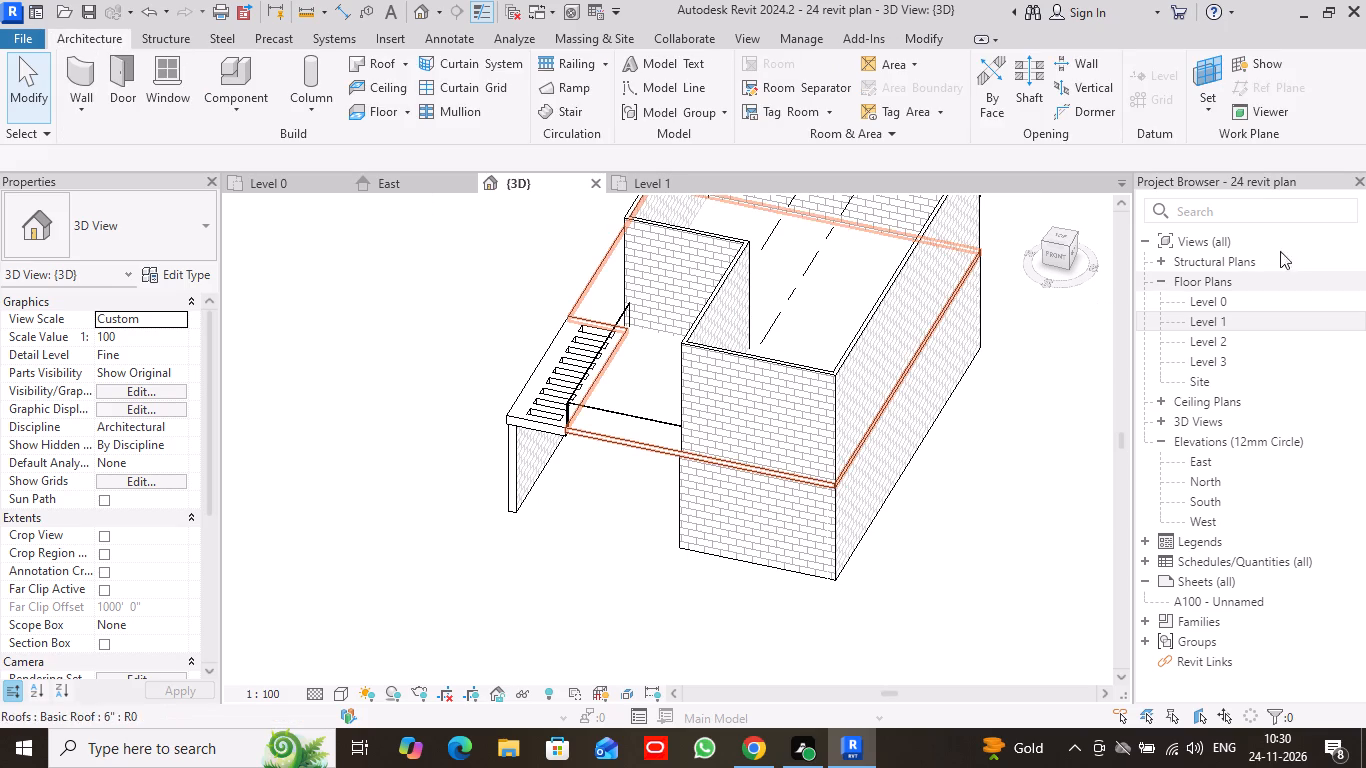
left_click_drag(1042, 250, 1088, 244)
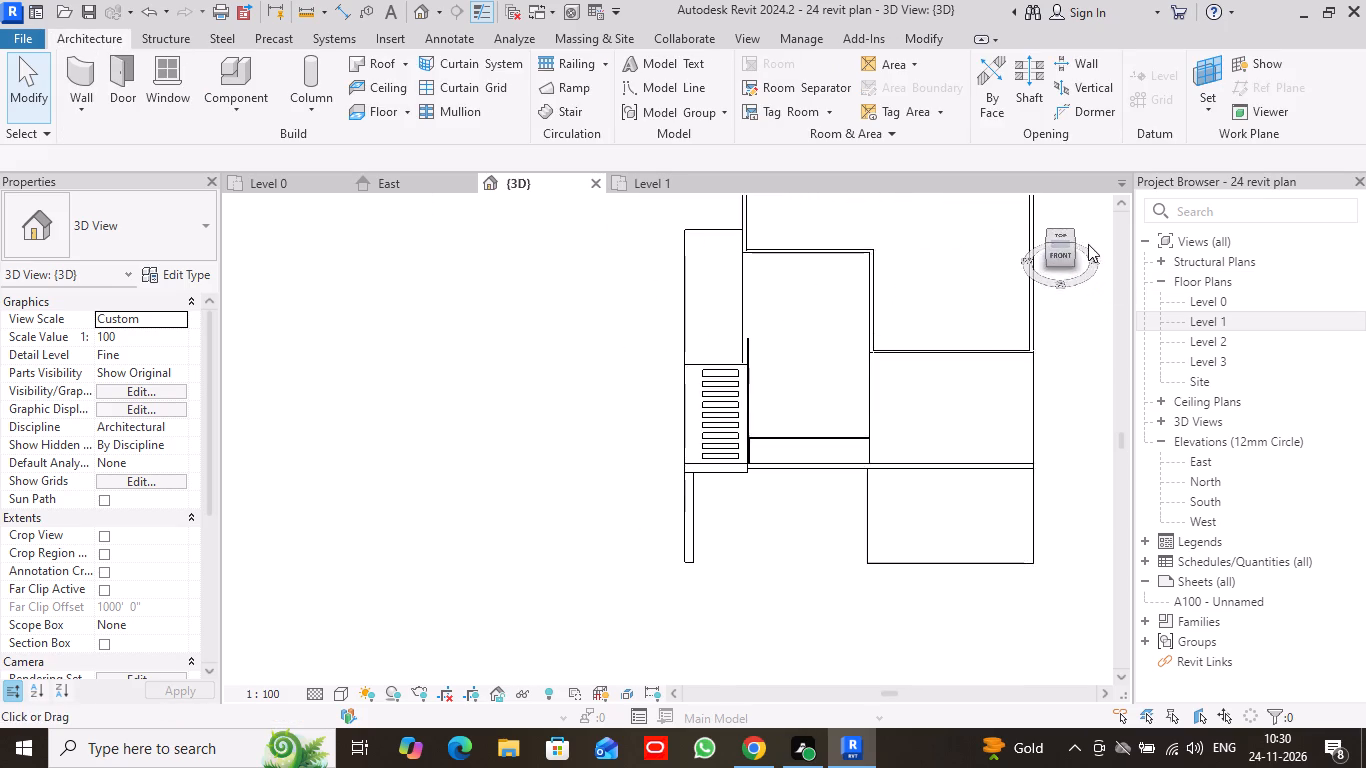
left_click_drag(1088, 244, 1090, 227)
middle_click_drag(808, 397, 769, 559)
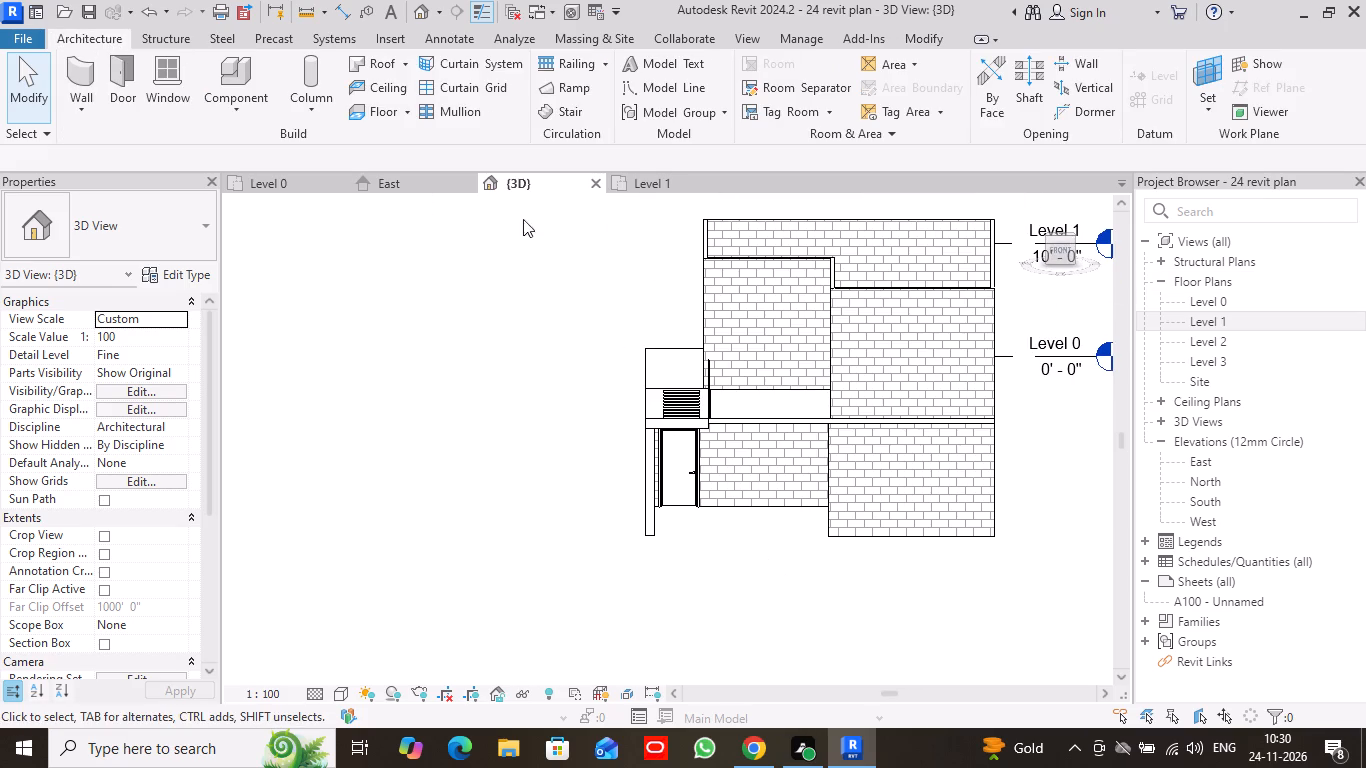
left_click(453, 109)
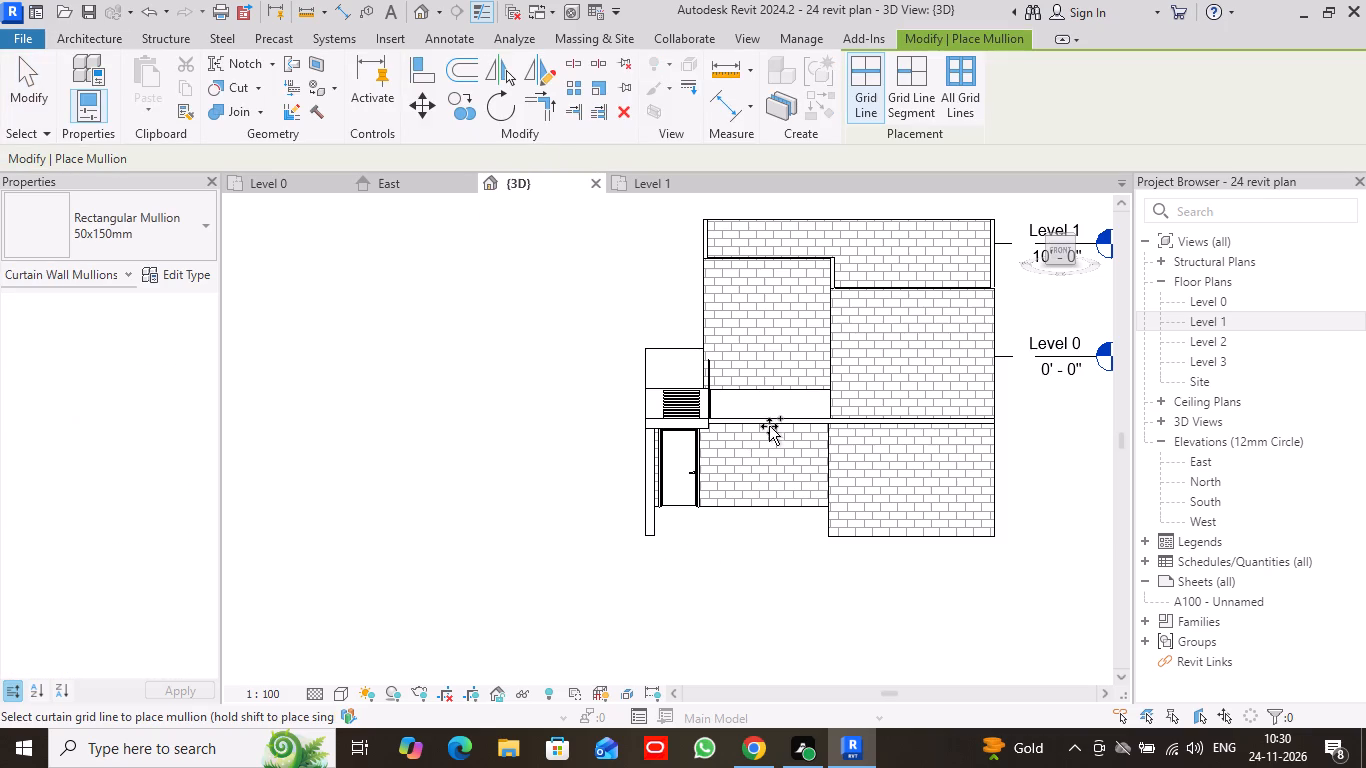
left_click(779, 395)
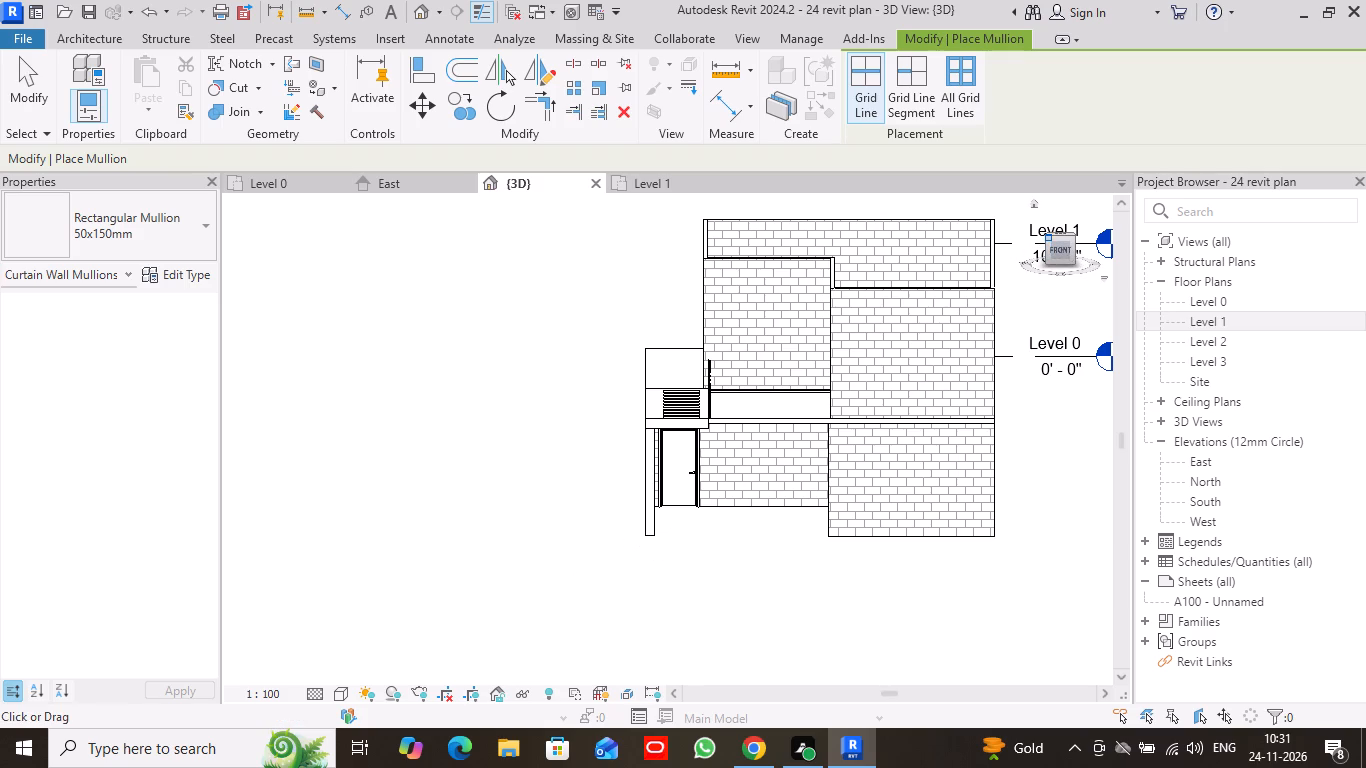
Add 50x150mm rectangular mullions to the stair-side curtain wall's top and far end edges and the south curtain wall's end against the brick wall.
left_click_drag(1047, 237, 1090, 251)
scroll(852, 514, "up", 2)
scroll(852, 514, "down", 1)
scroll(852, 514, "up", 6)
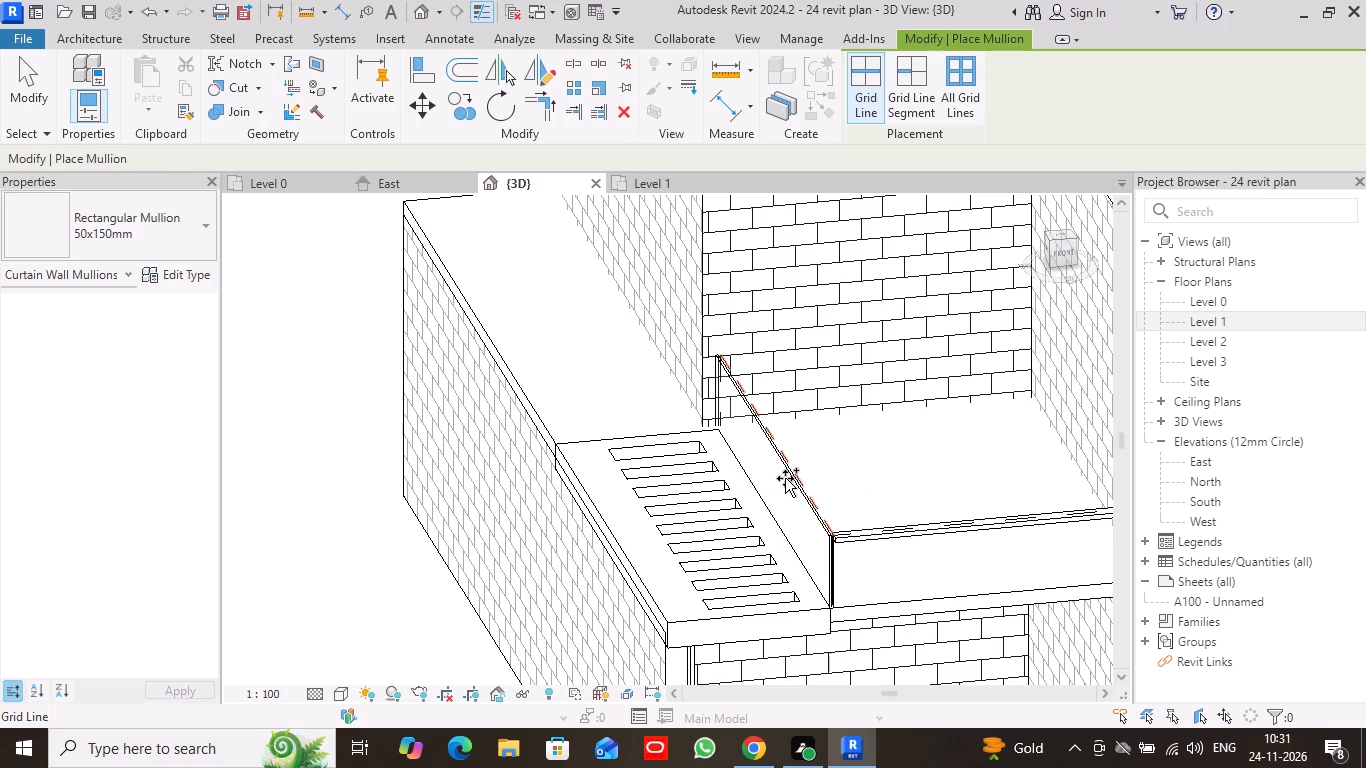
left_click(791, 476)
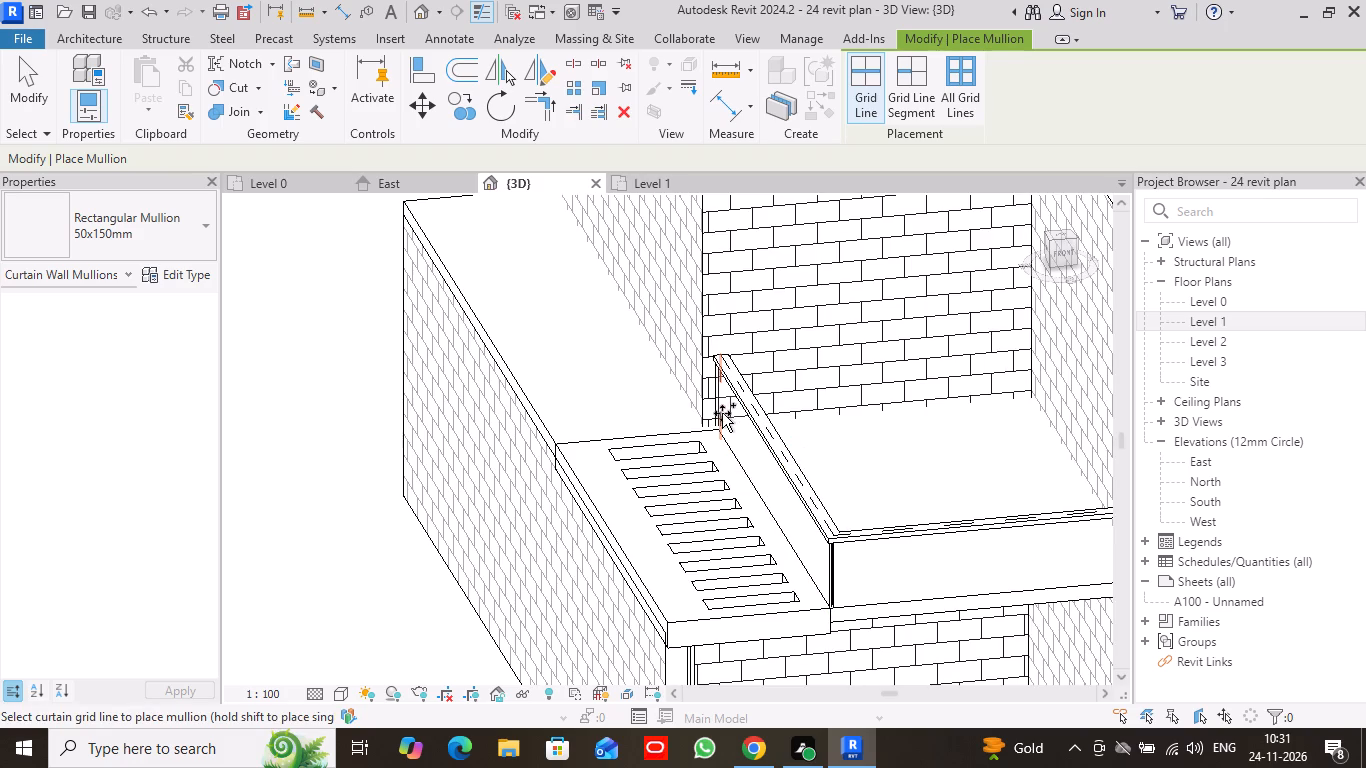
left_click(719, 395)
middle_click_drag(996, 619, 519, 531)
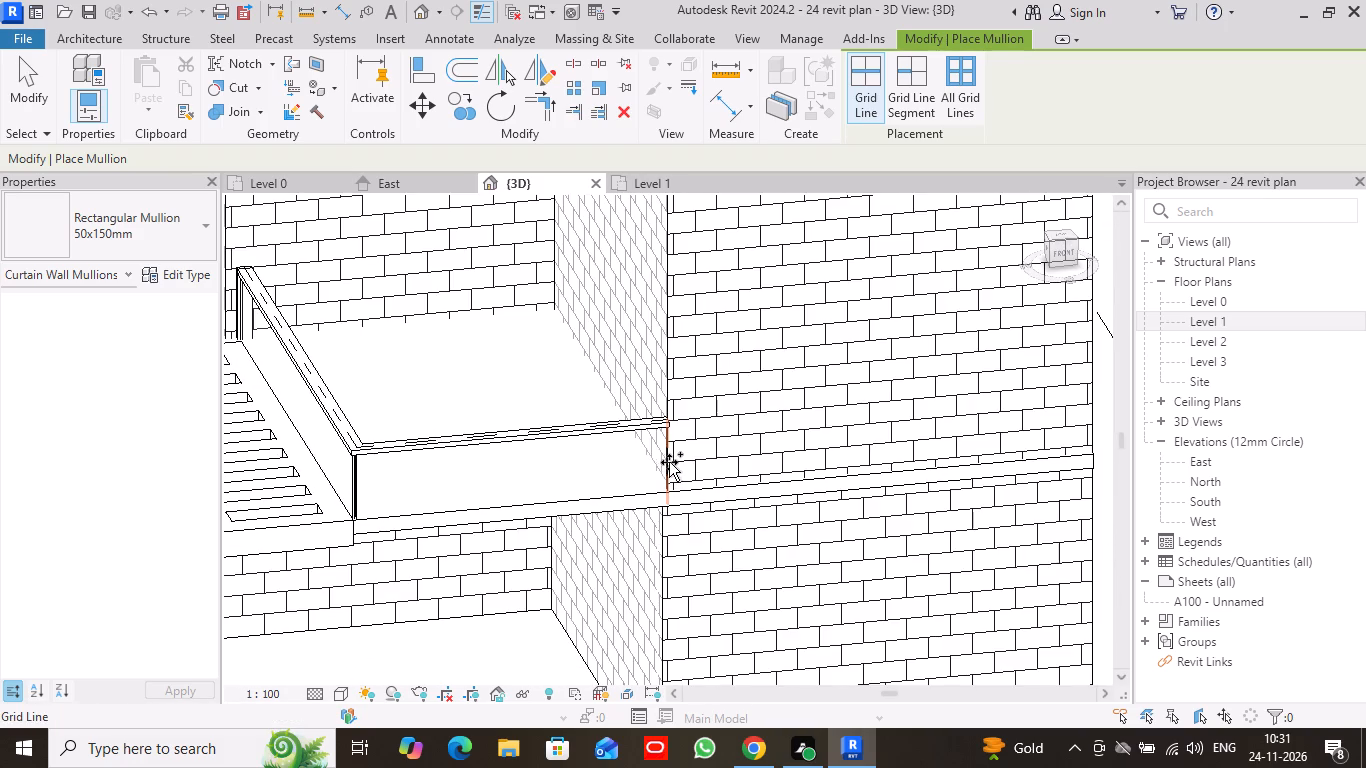
left_click(663, 458)
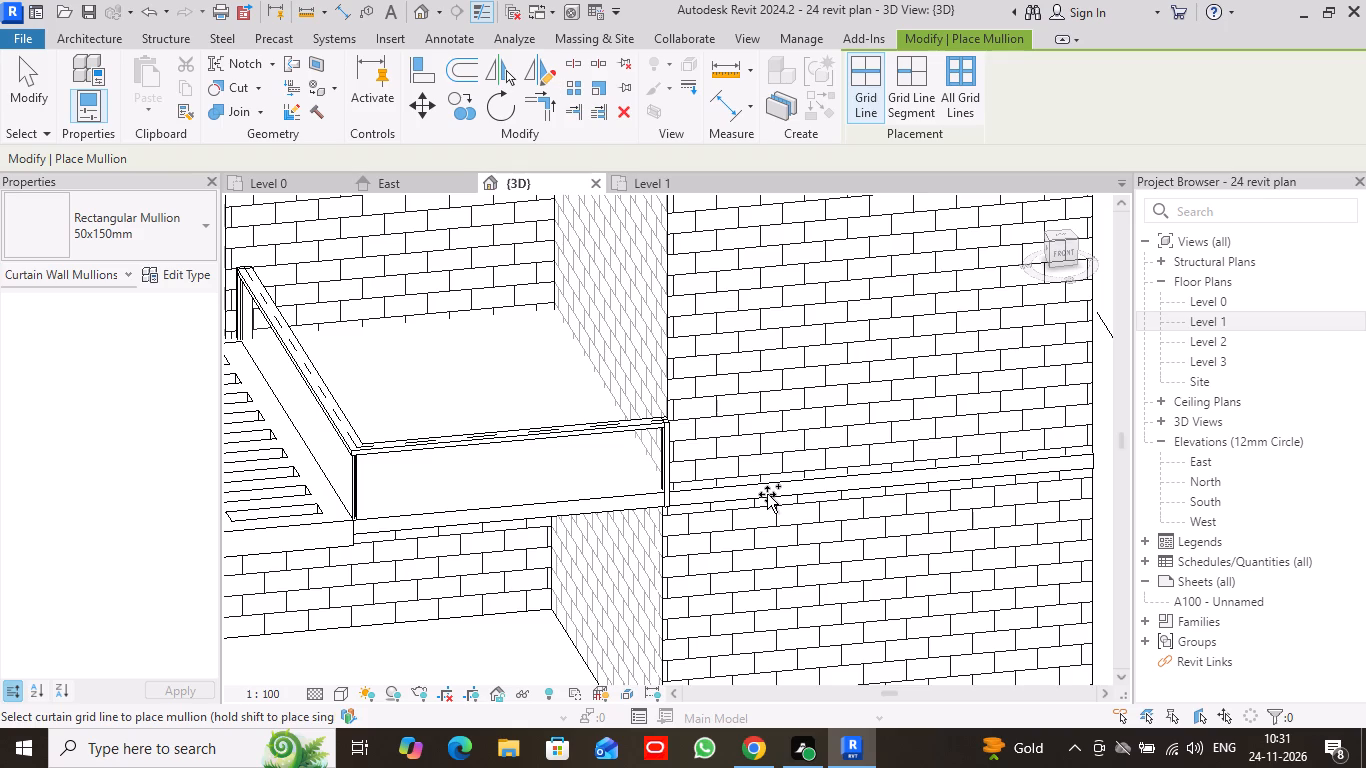
left_click(25, 93)
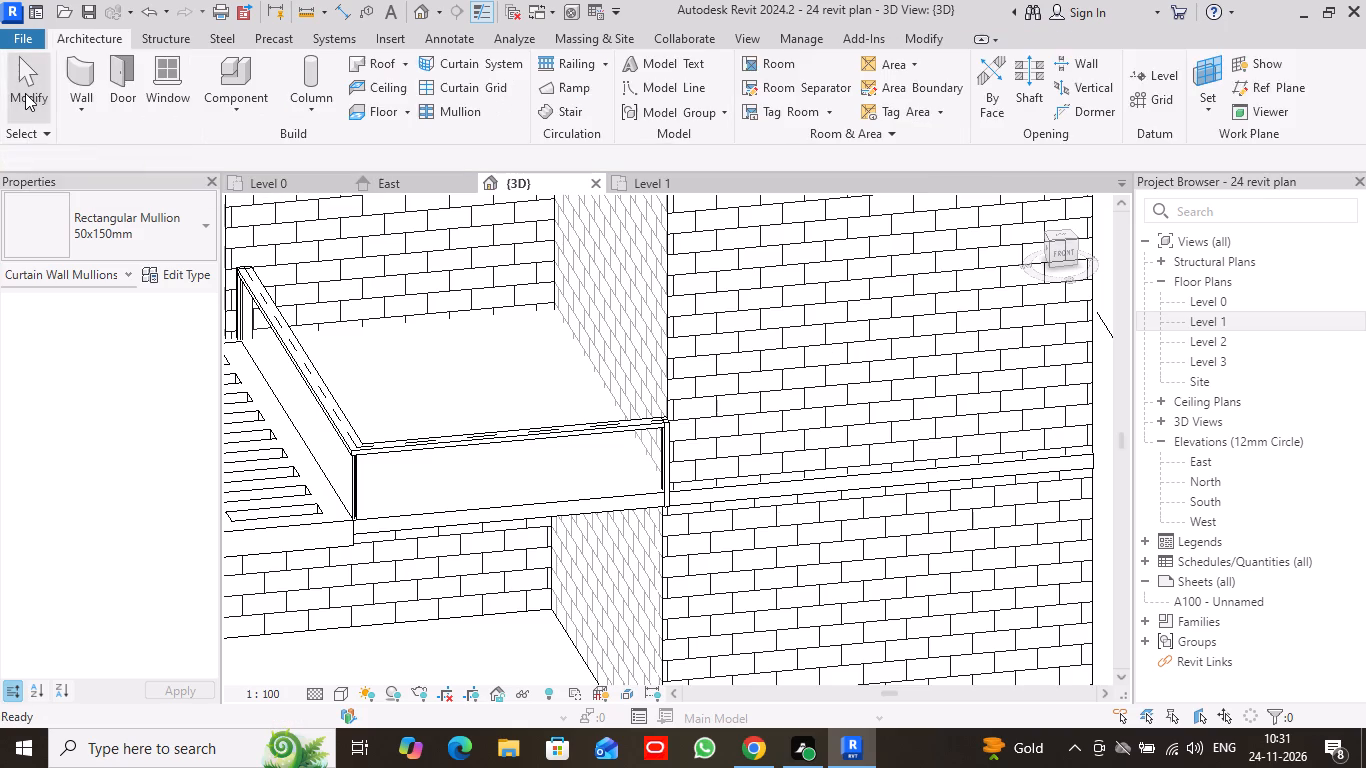
Display the 3D view in Shaded style.
left_click(334, 690)
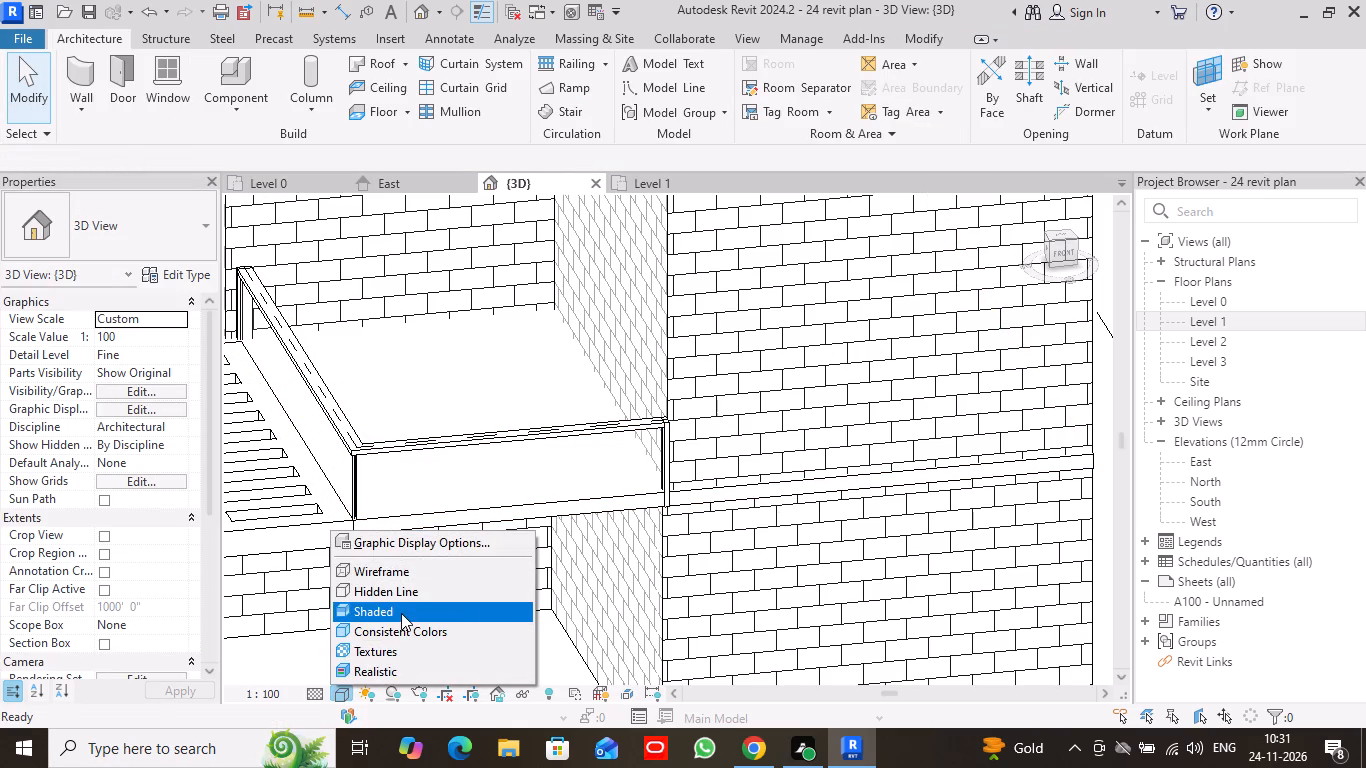
left_click(401, 613)
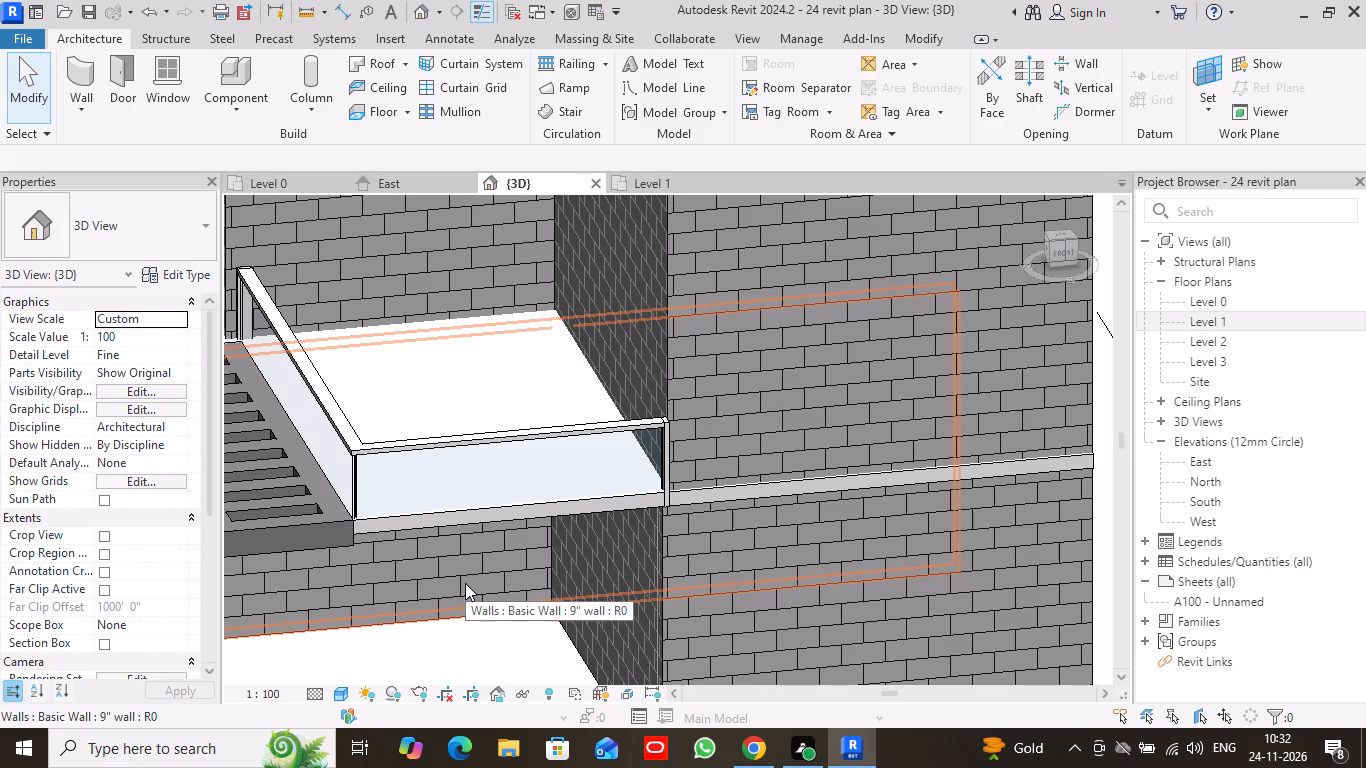
Examine the shaded curtain walls and mullions around the notch, along with the surrounding building.
scroll(507, 569, "down", 2)
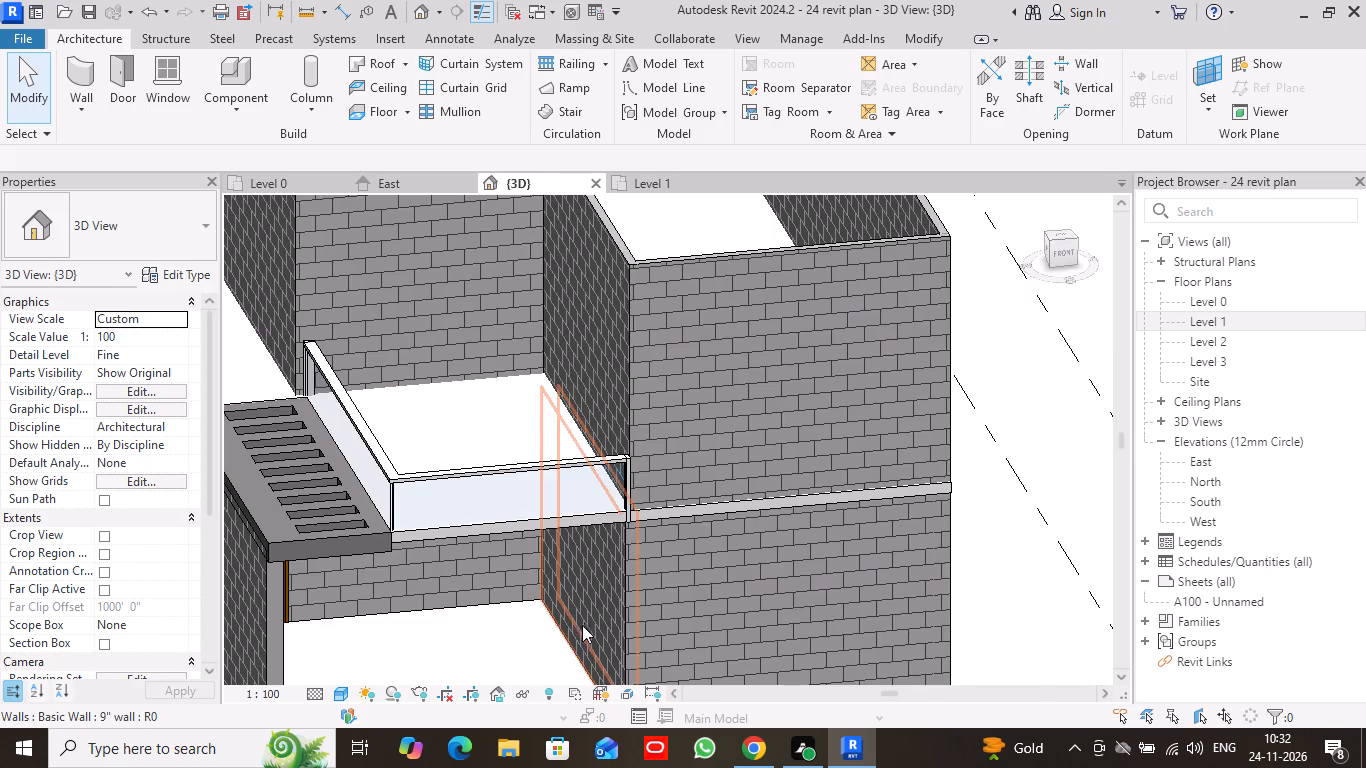
middle_click_drag(1022, 574, 1027, 408)
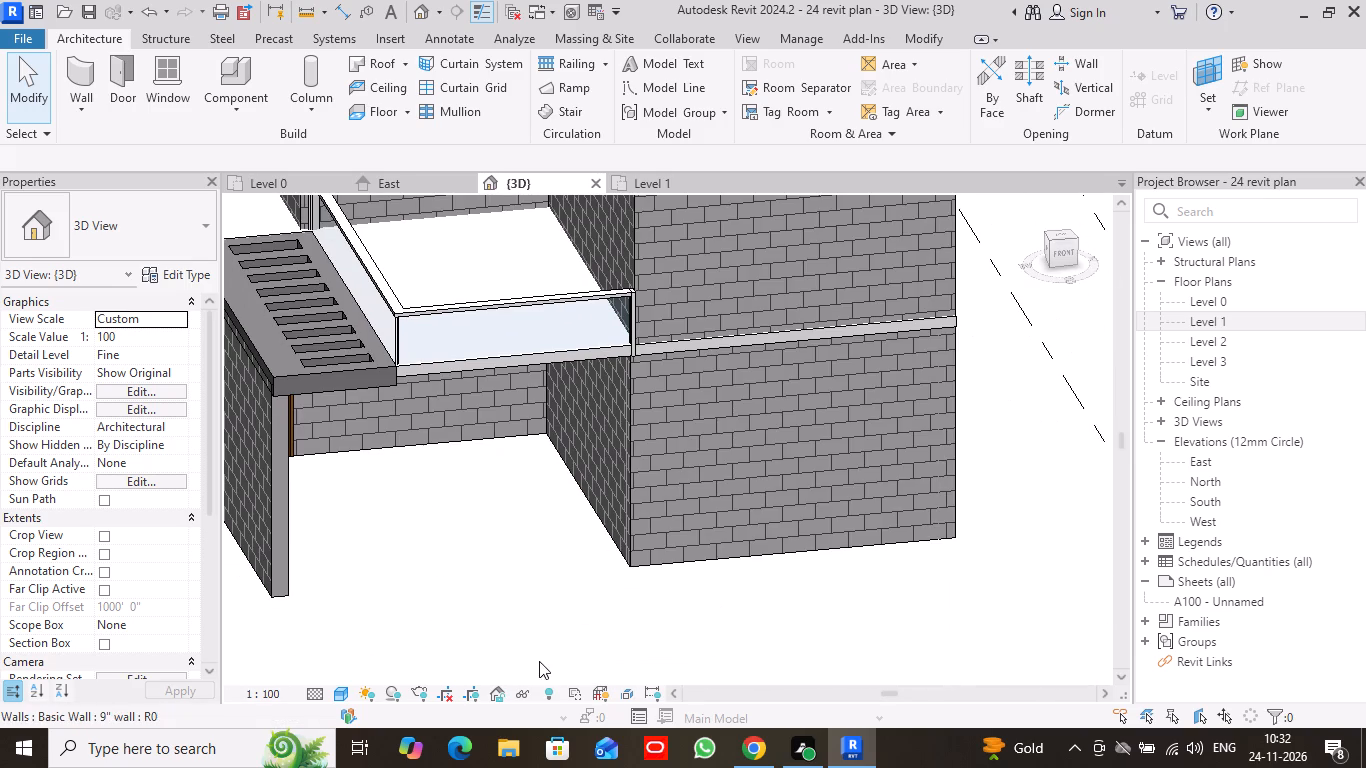
scroll(442, 543, "down", 1)
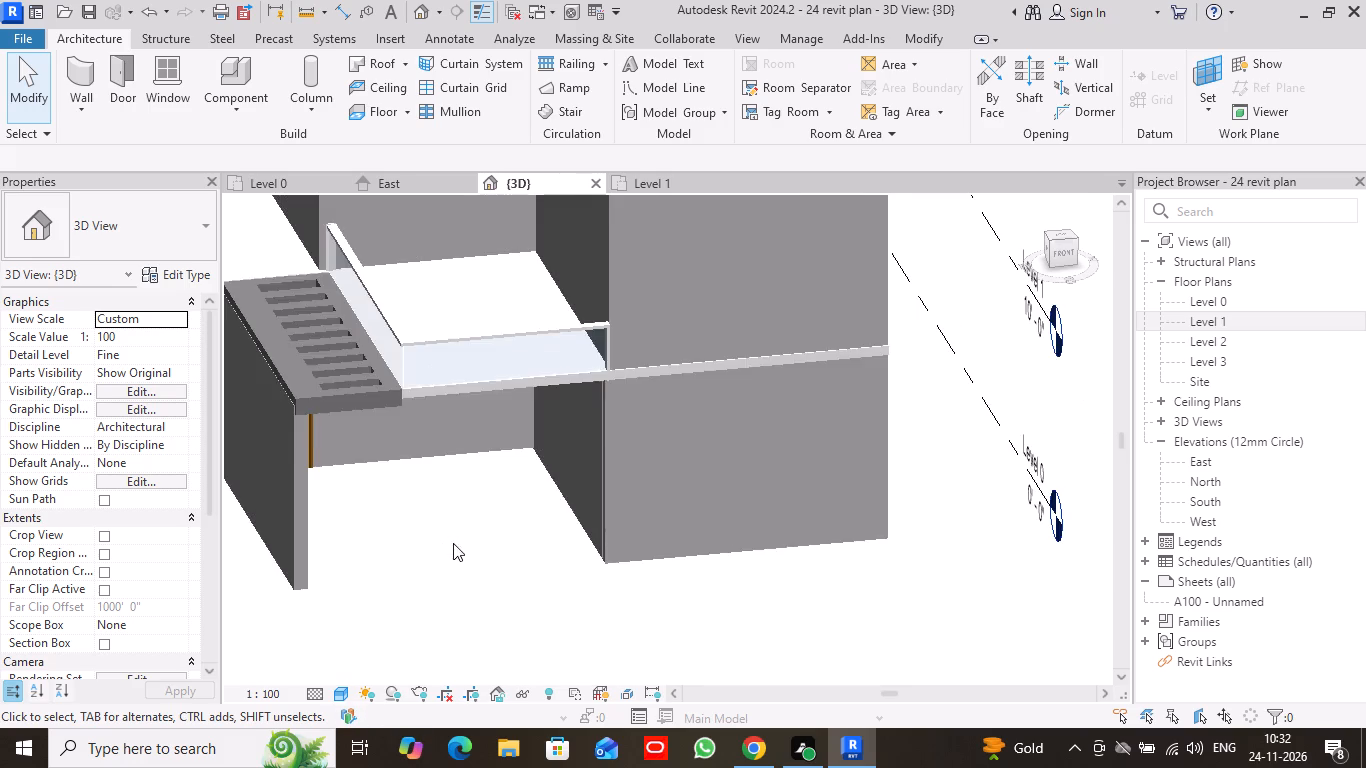
middle_click_drag(453, 541, 515, 552)
scroll(517, 544, "down", 4)
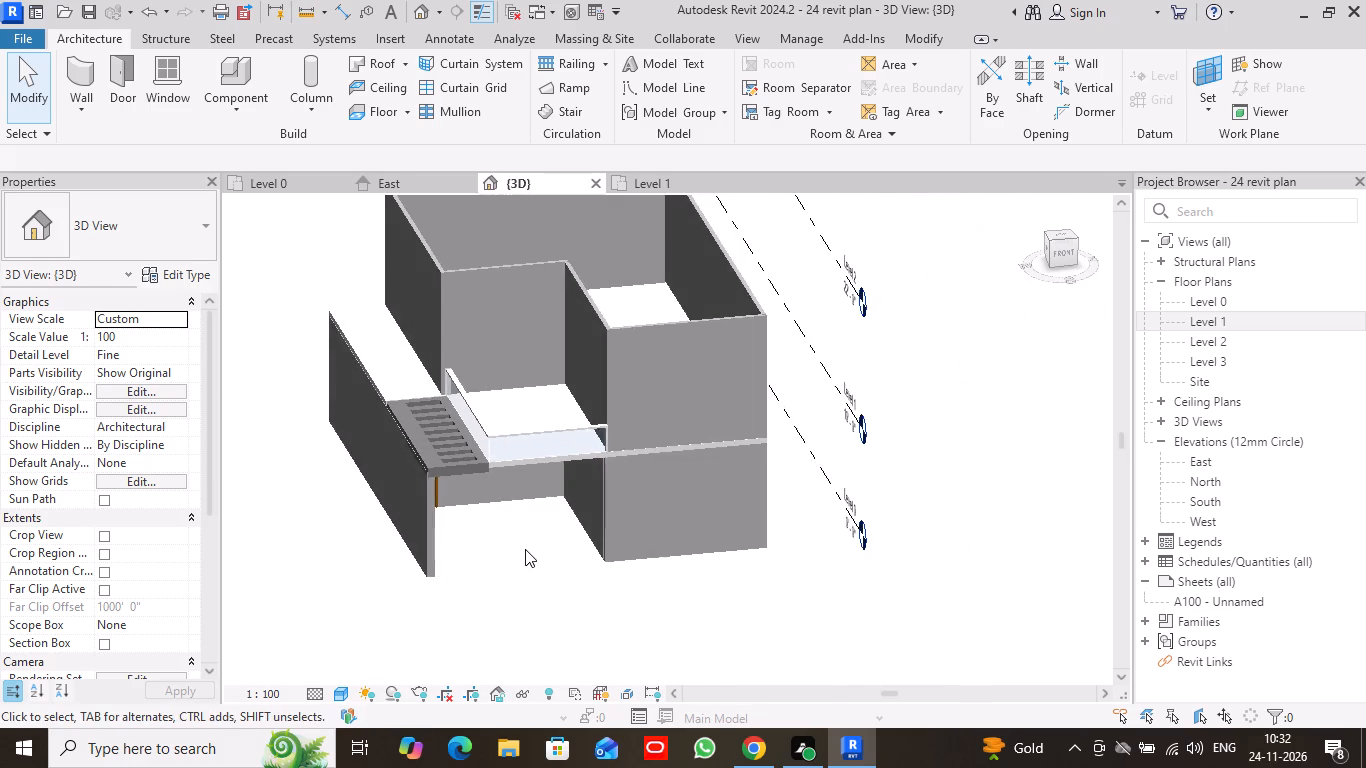
scroll(521, 557, "up", 3)
middle_click_drag(530, 529, 530, 597)
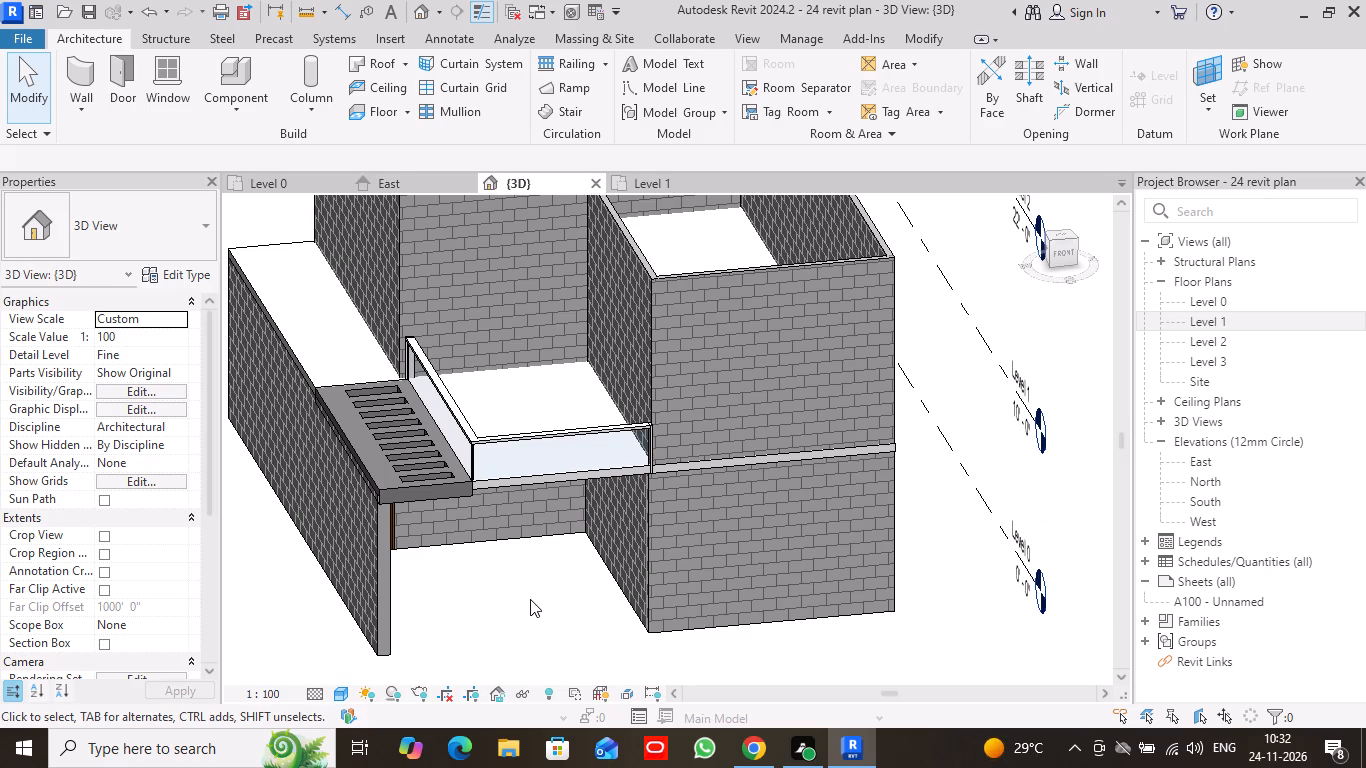
scroll(862, 499, "down", 2)
middle_click_drag(938, 526, 914, 616)
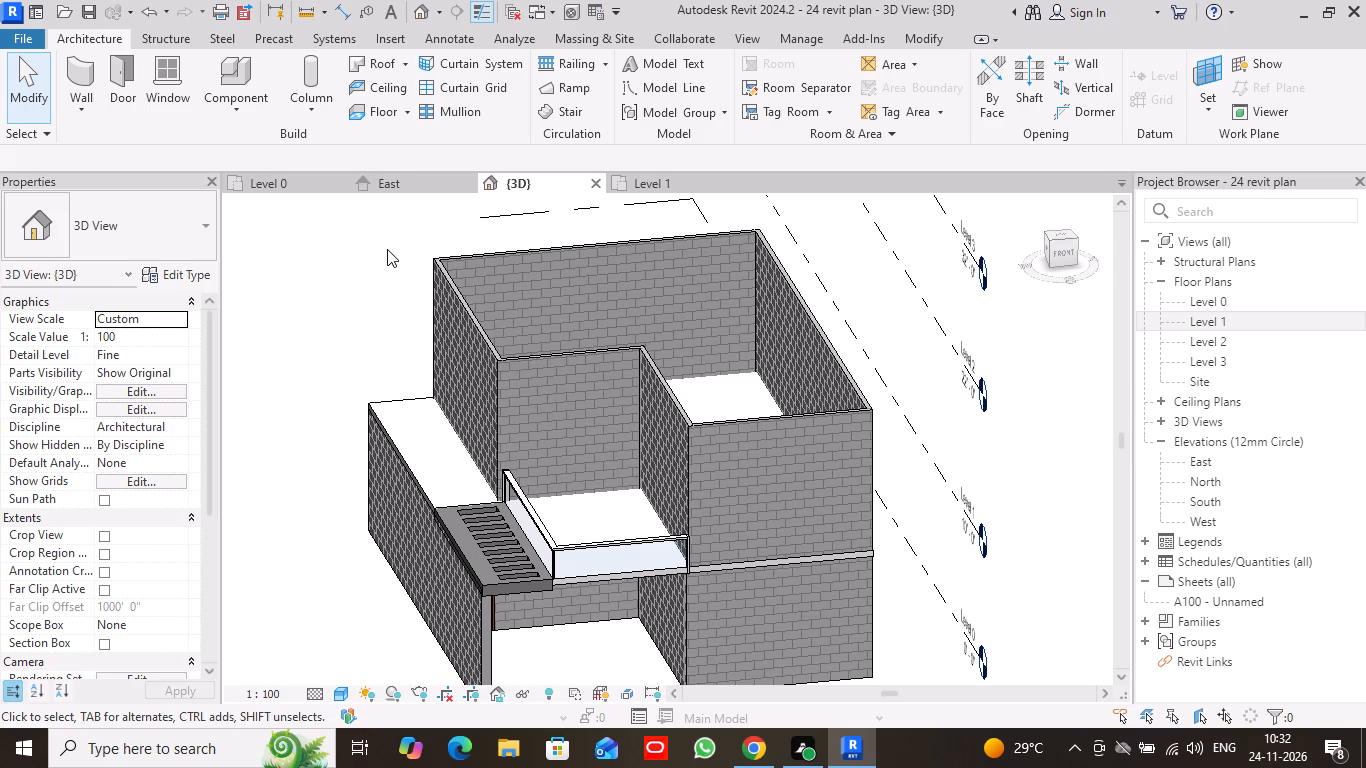
Open the Level 1 floor plan and show the whole building outline.
left_click(671, 181)
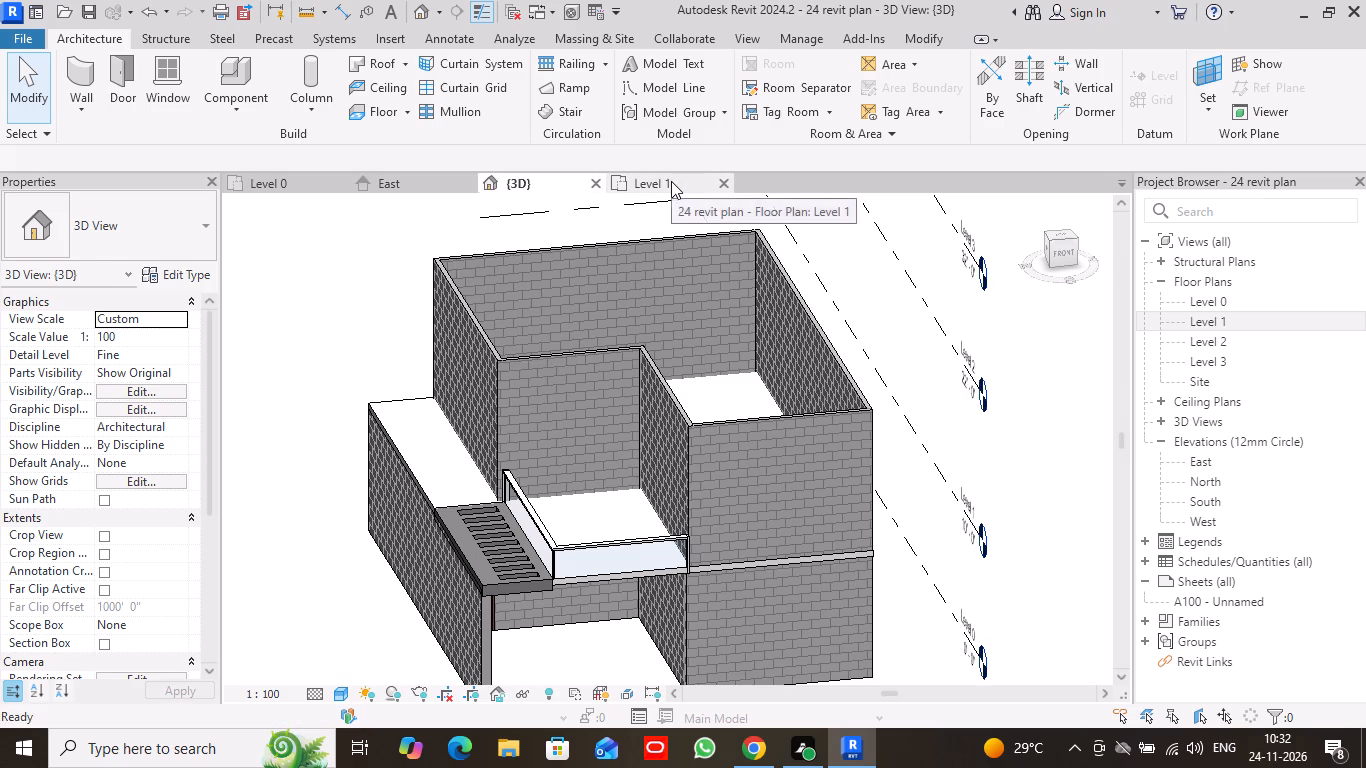
scroll(759, 233, "down", 5)
middle_click_drag(826, 268, 796, 417)
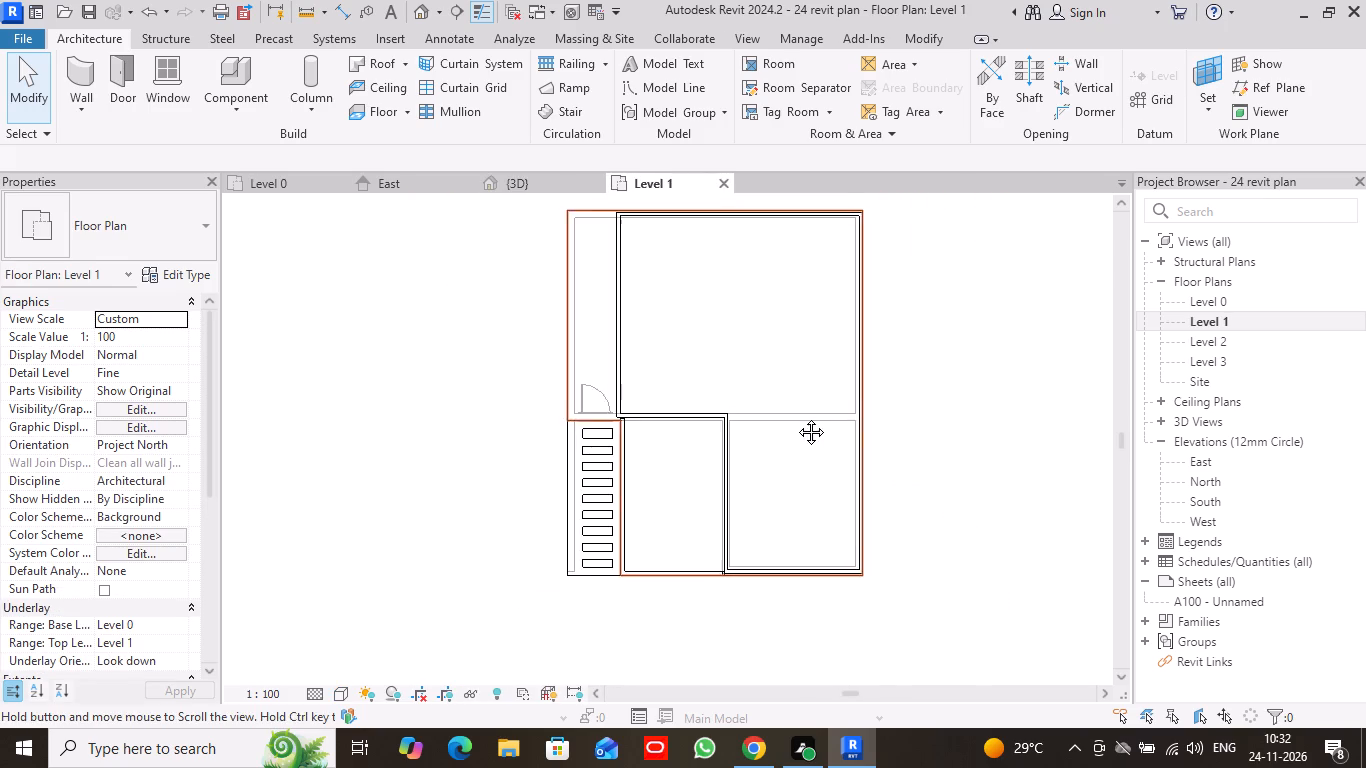
middle_click_drag(796, 417, 786, 439)
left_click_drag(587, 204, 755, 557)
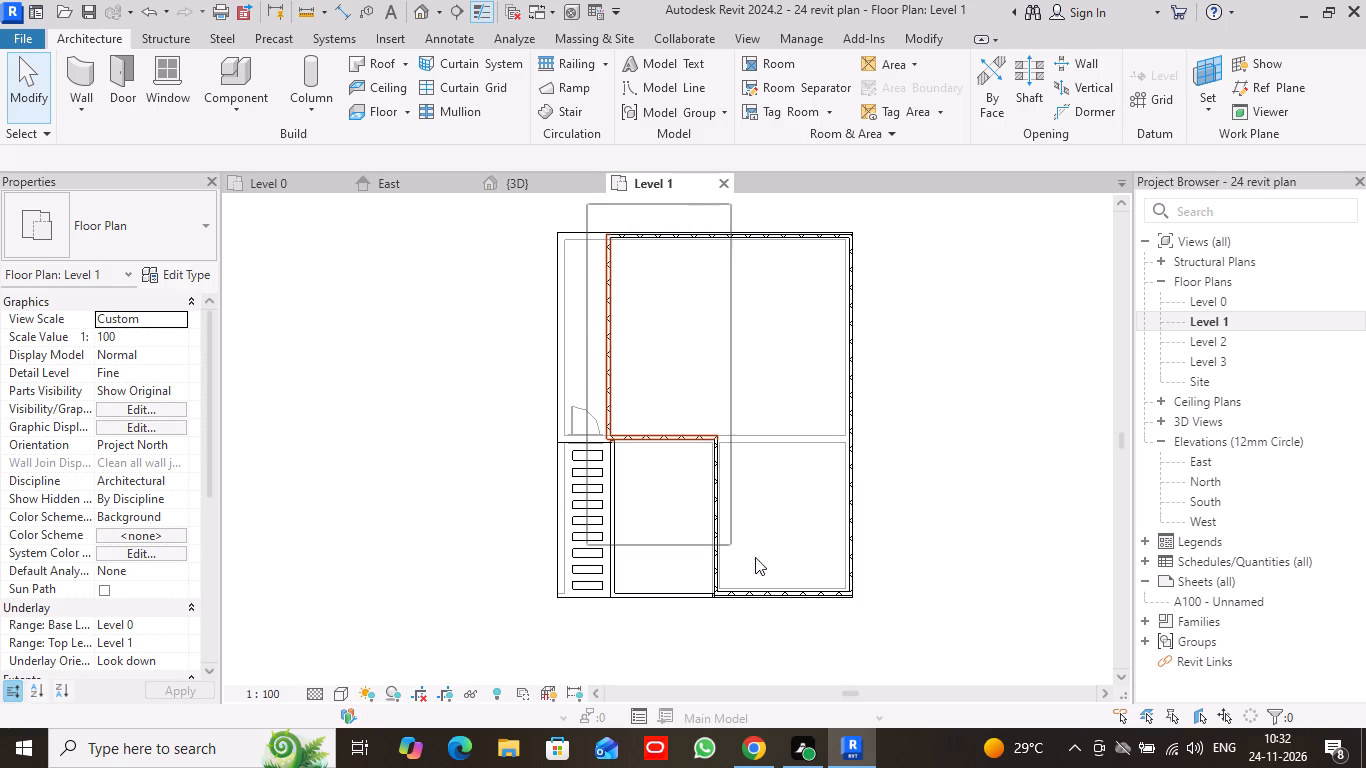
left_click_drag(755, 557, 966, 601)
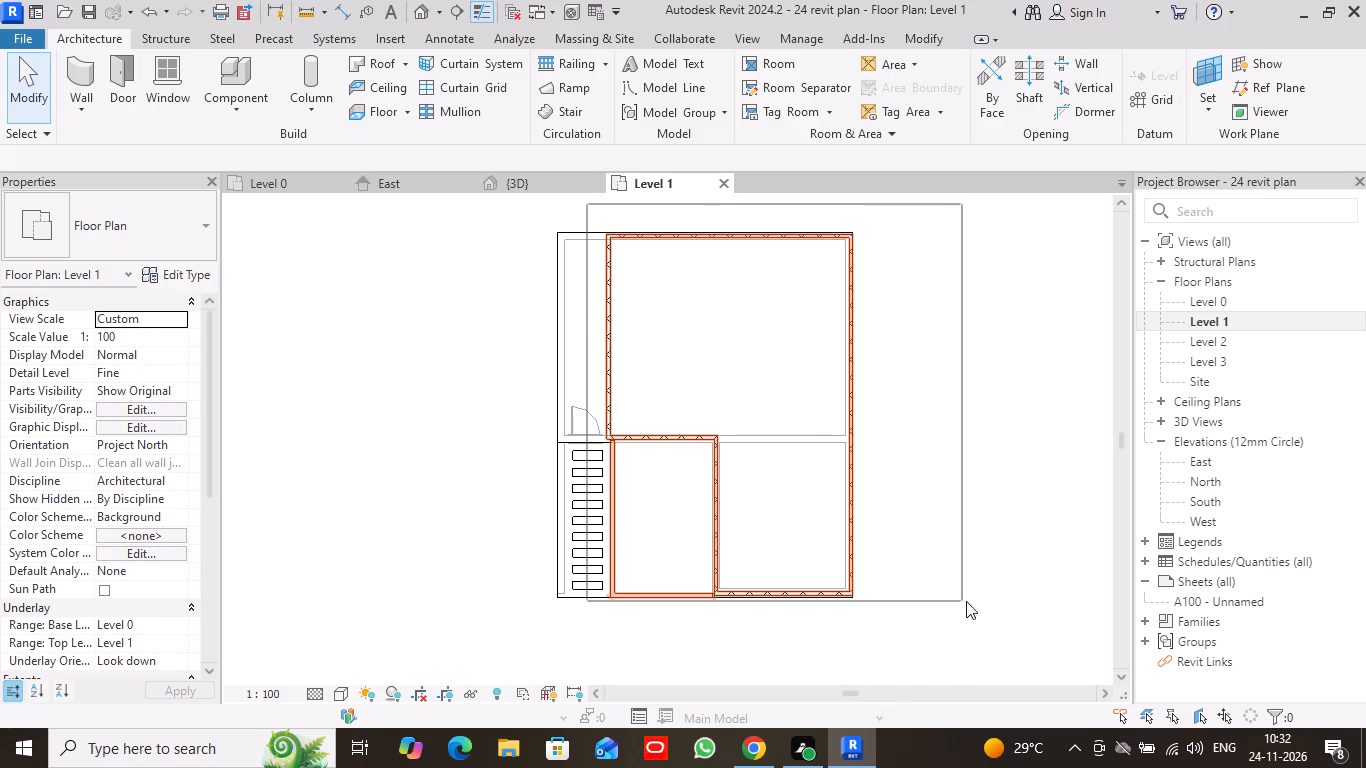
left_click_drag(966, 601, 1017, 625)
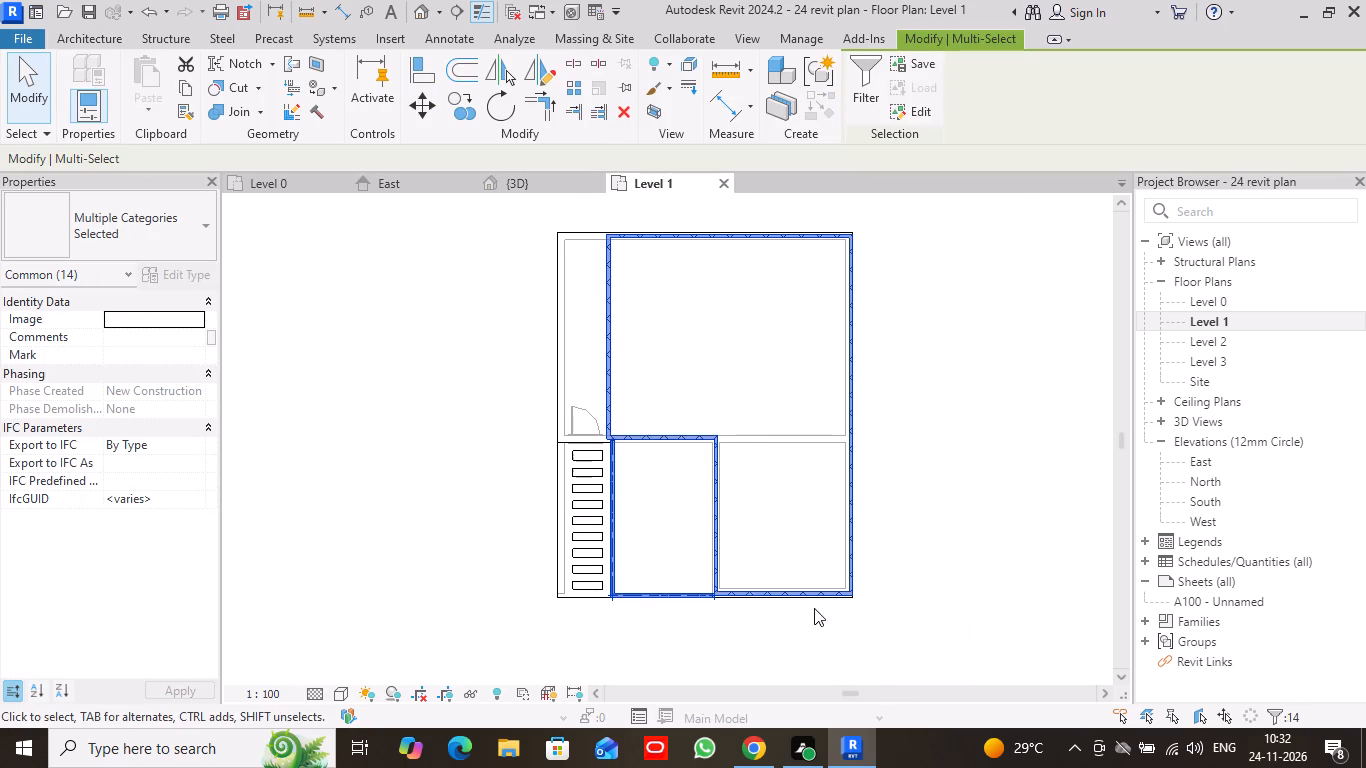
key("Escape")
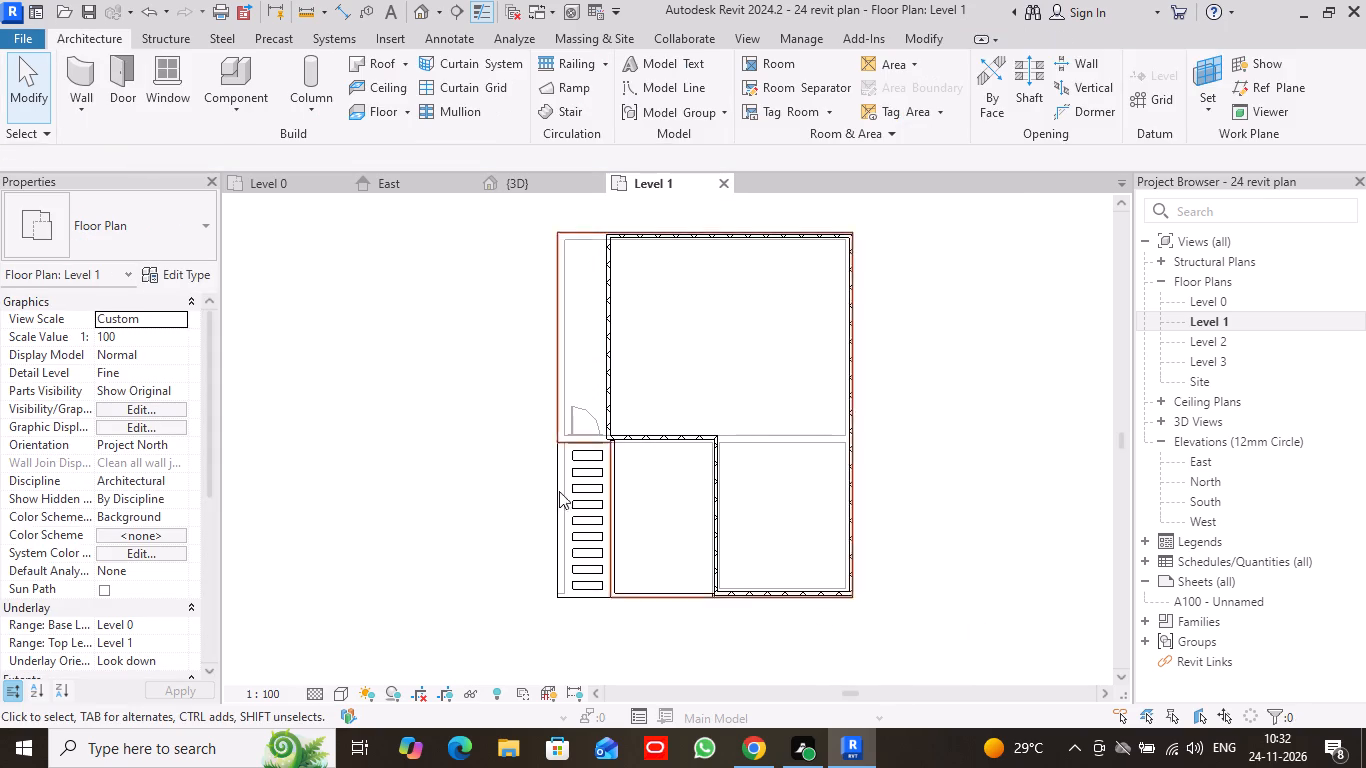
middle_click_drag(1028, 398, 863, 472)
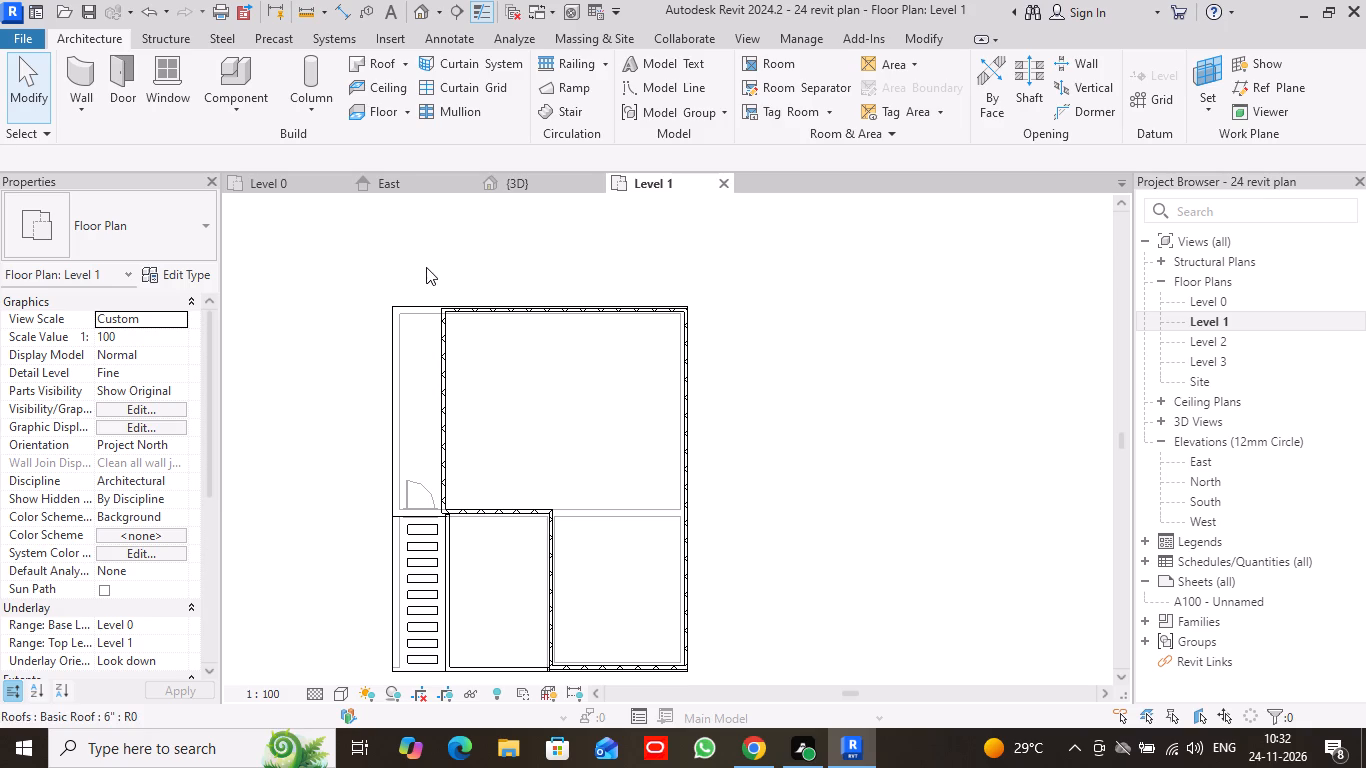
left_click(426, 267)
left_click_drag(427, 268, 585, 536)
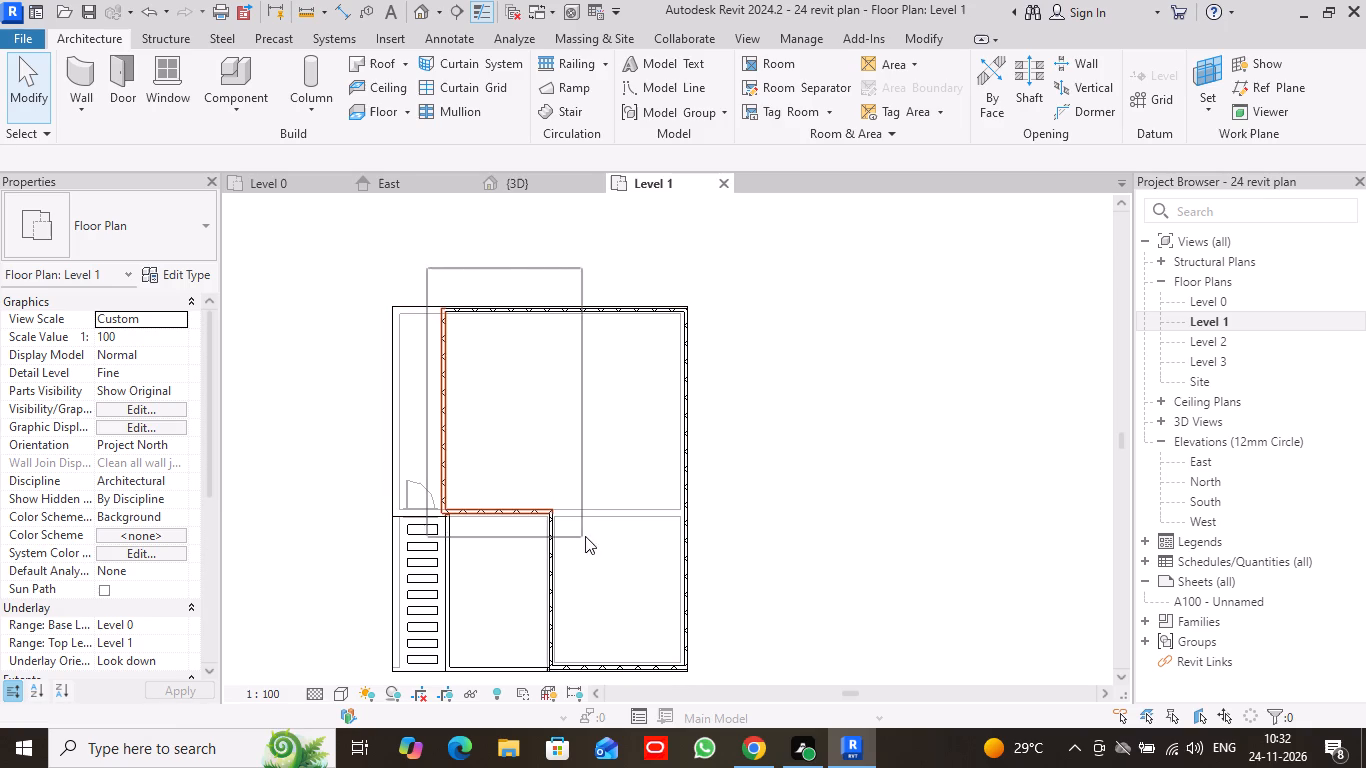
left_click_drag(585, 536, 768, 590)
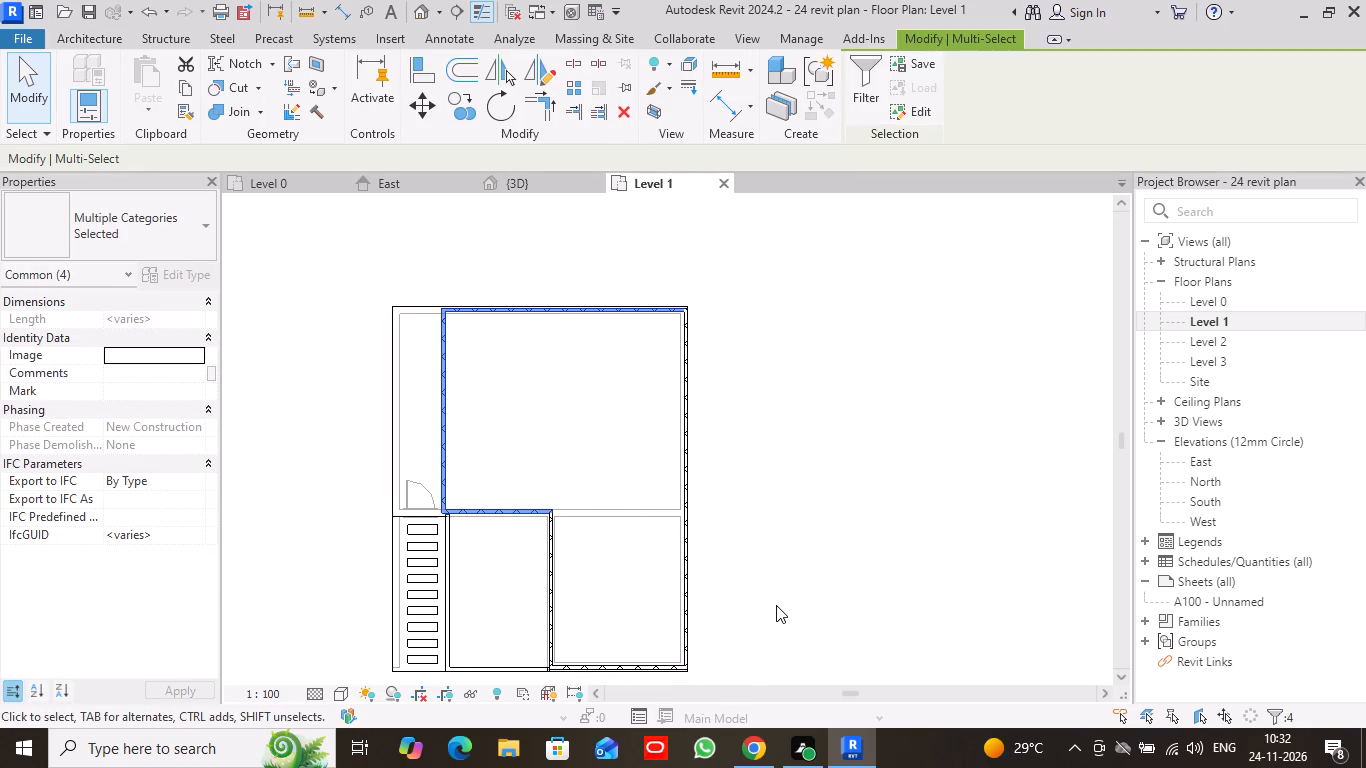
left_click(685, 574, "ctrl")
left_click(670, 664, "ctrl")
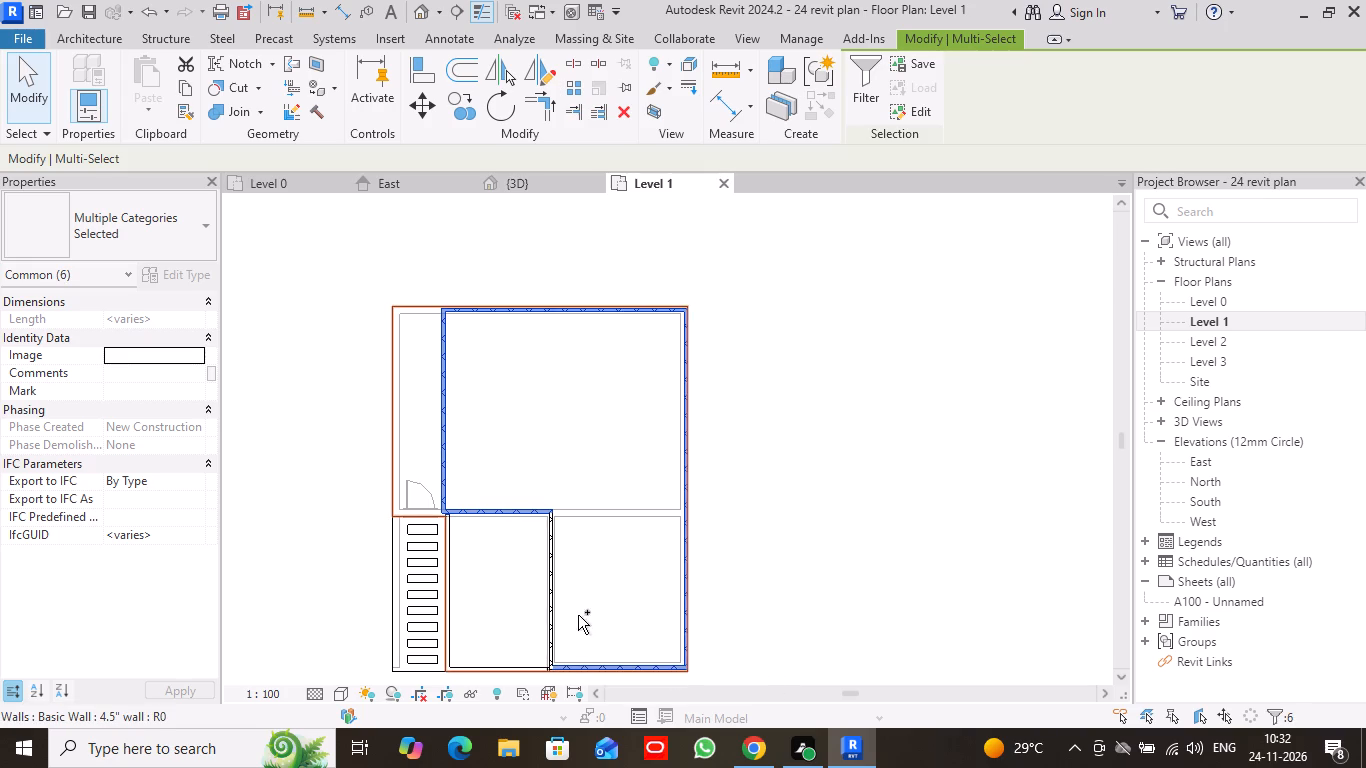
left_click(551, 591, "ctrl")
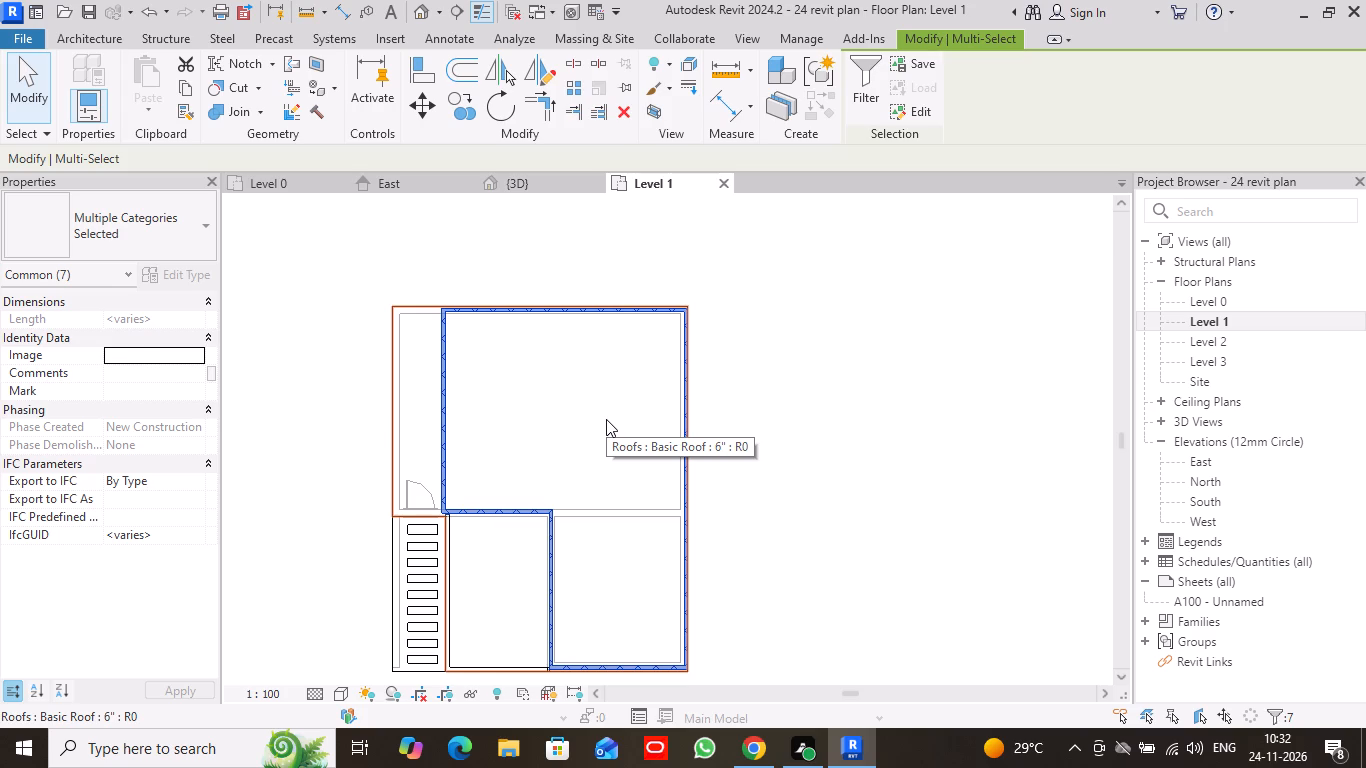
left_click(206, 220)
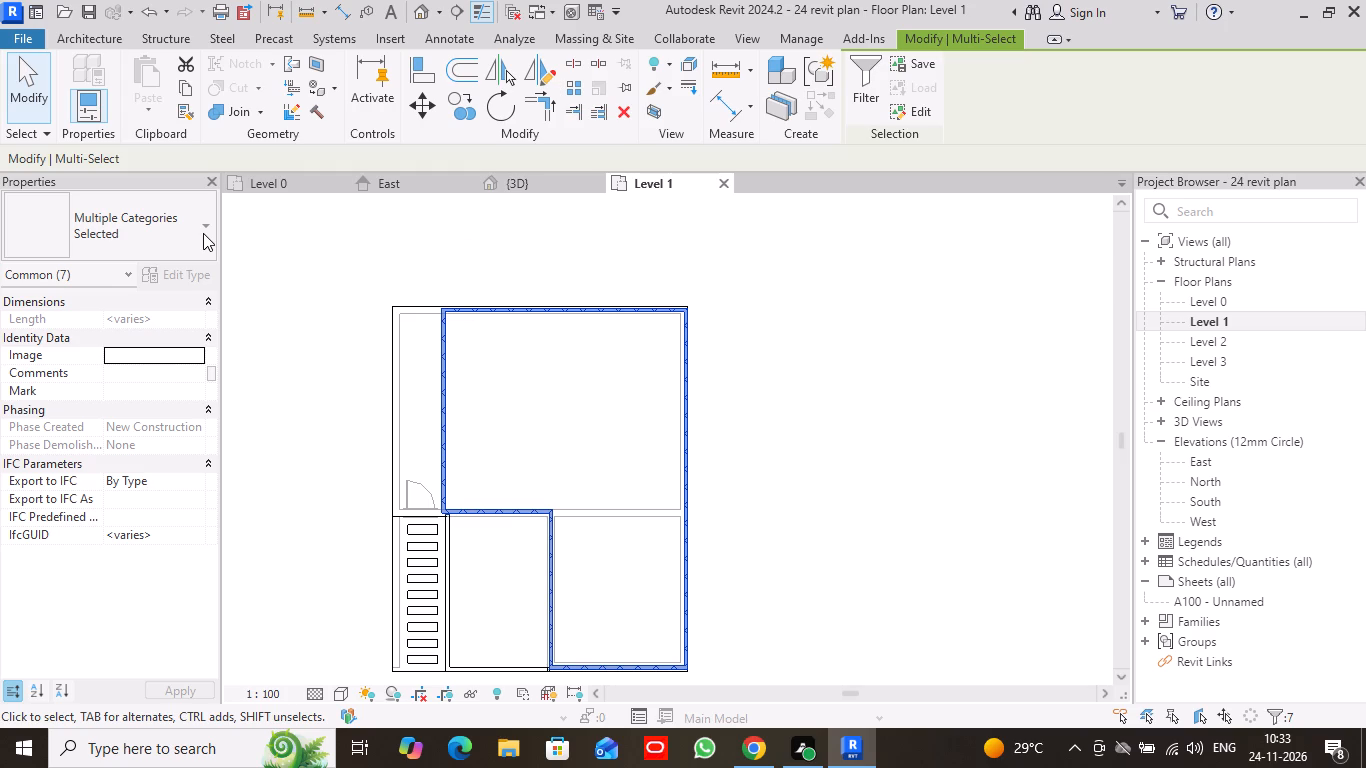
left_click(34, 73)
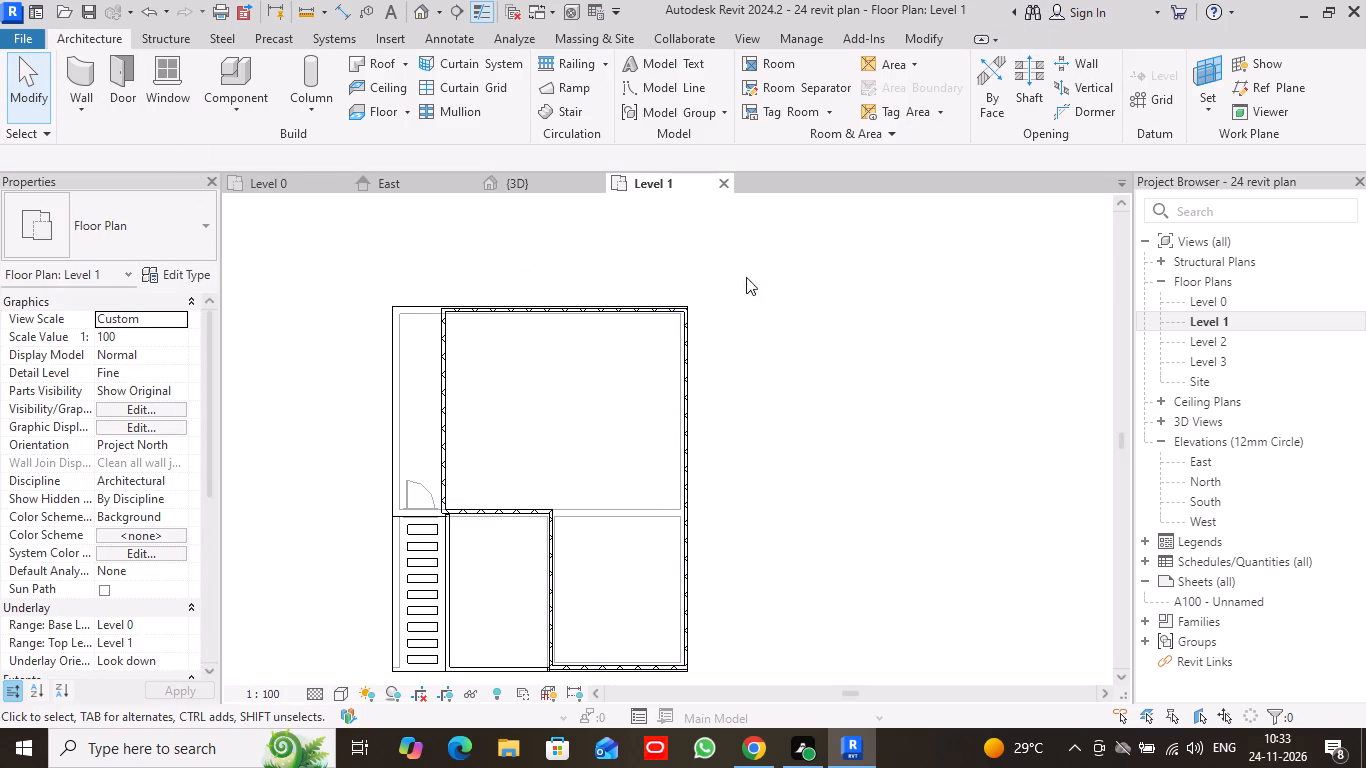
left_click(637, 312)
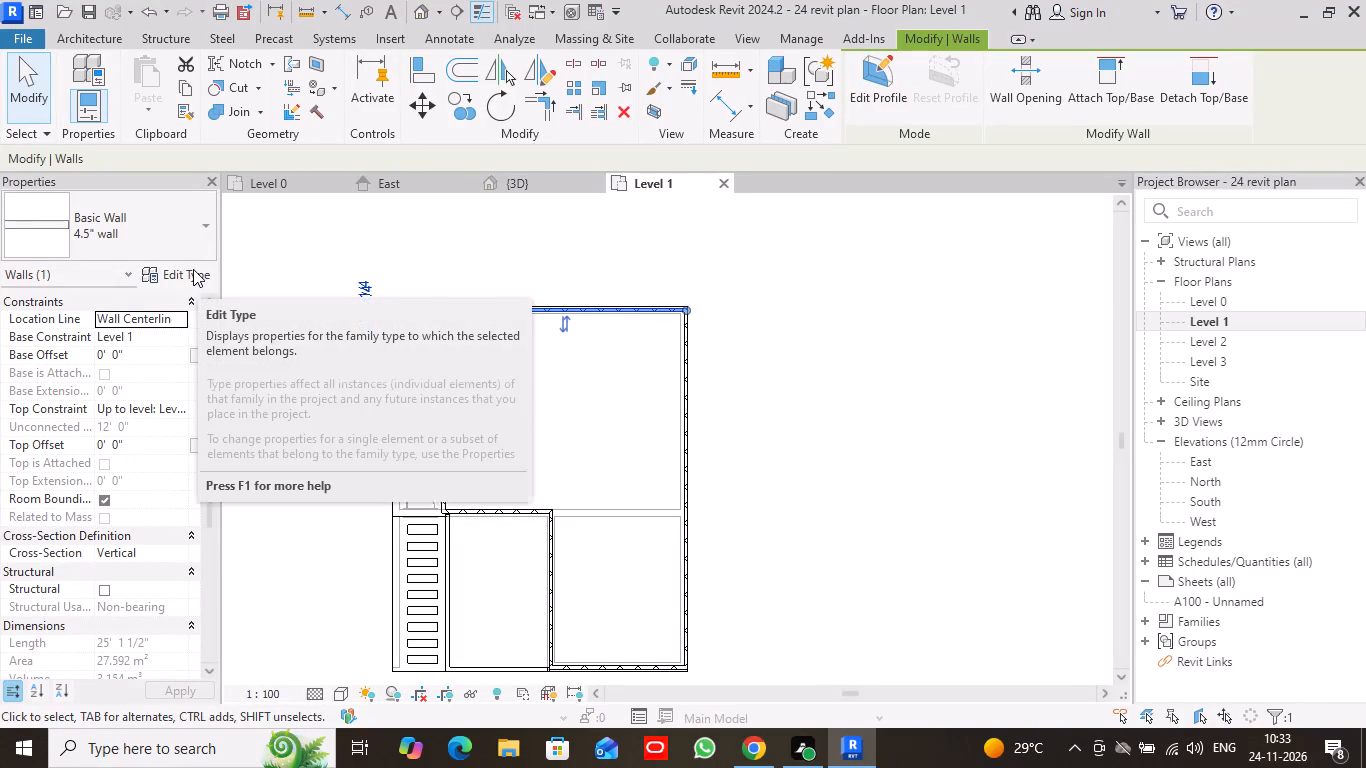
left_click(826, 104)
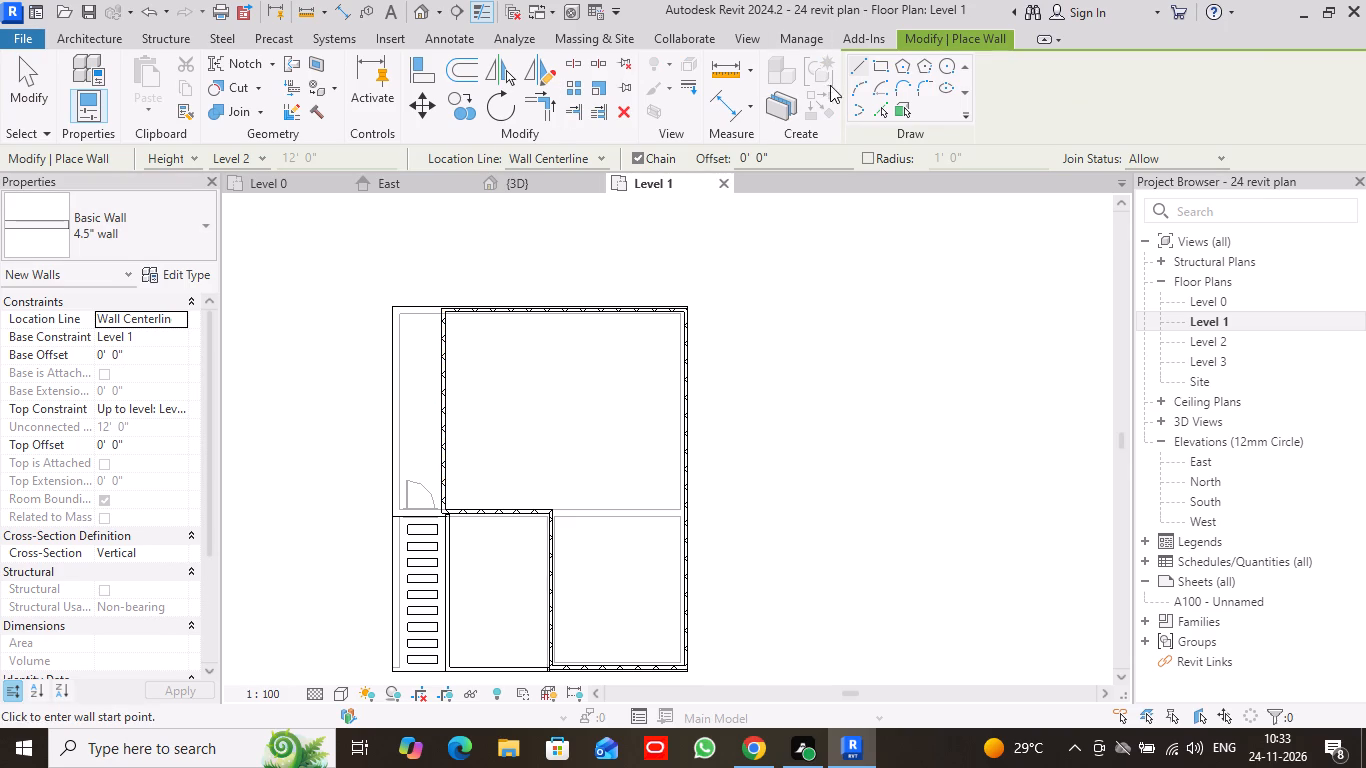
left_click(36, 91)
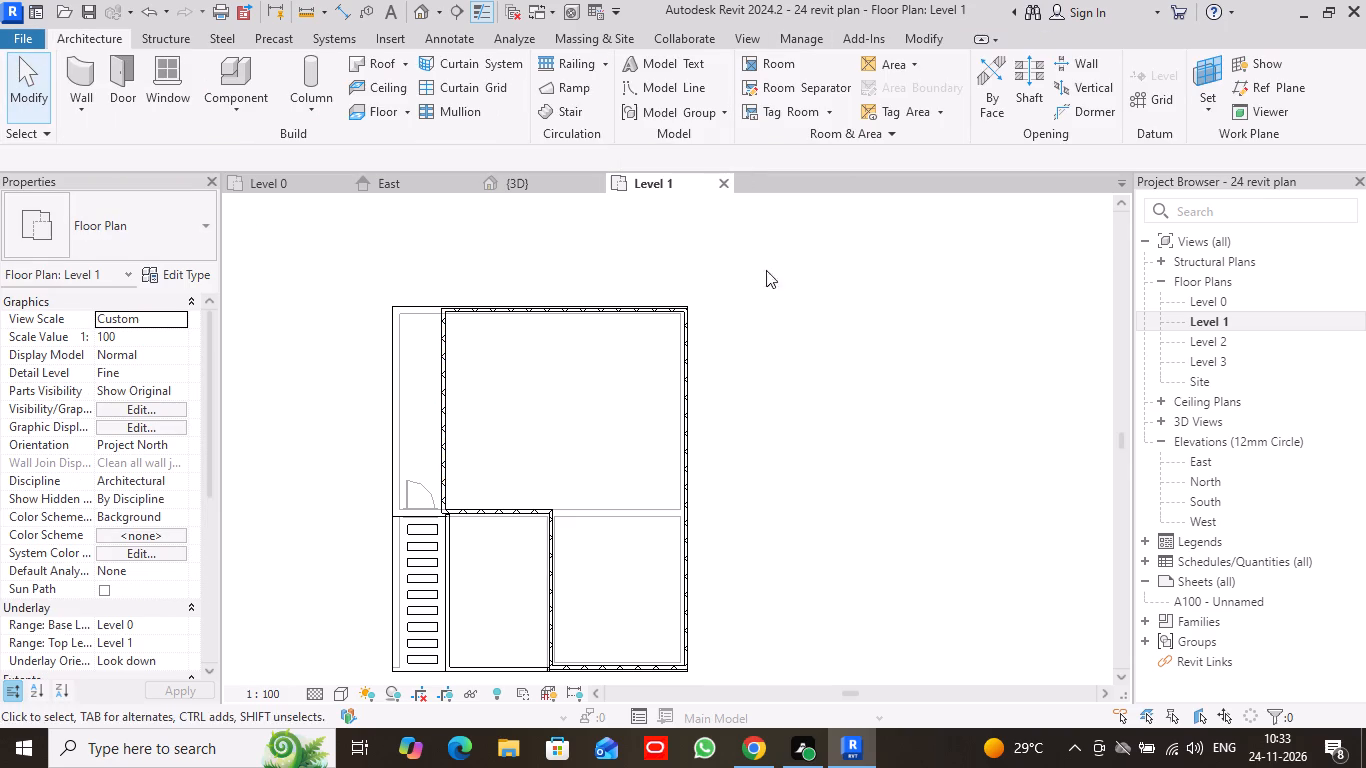
Choose Concrete Masonry Units as the structure layer material of the Level 1 north wall's 4.5" wall type.
left_click(627, 308)
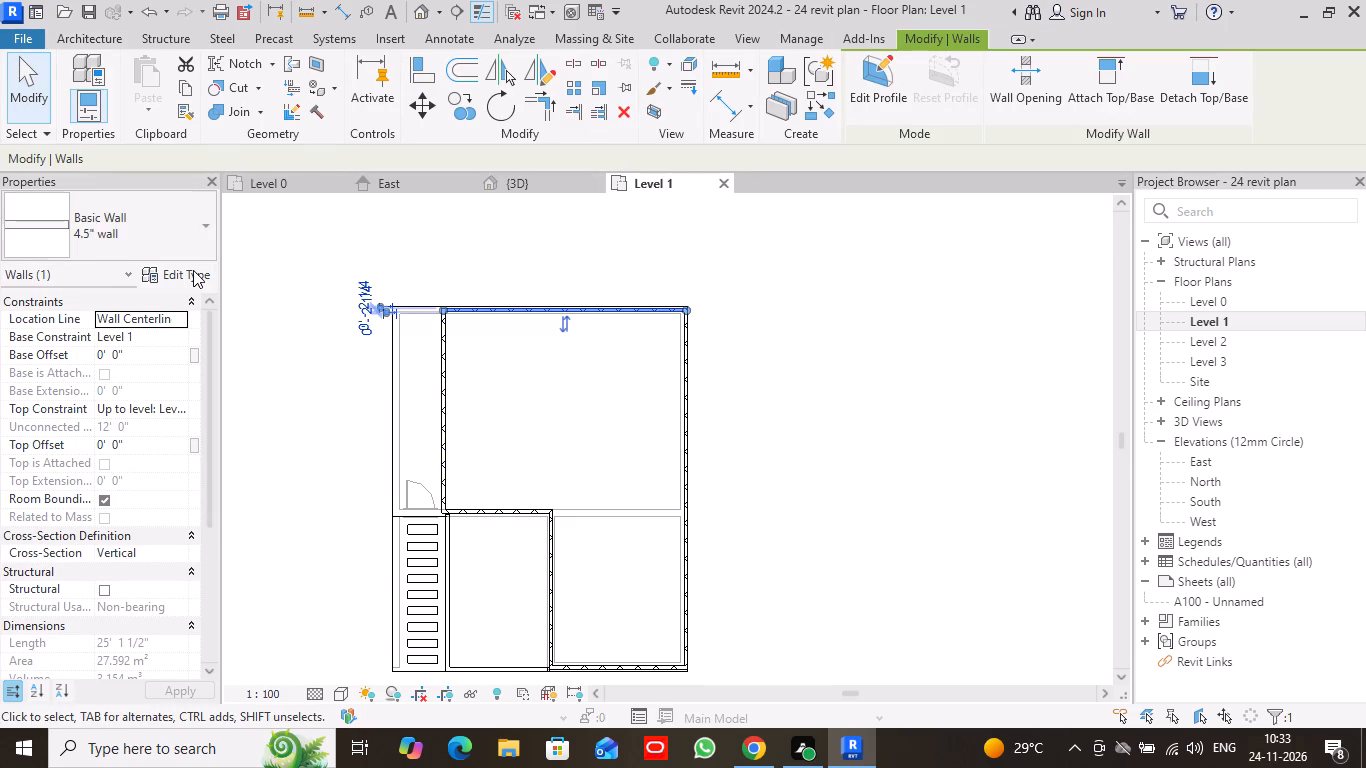
left_click(193, 270)
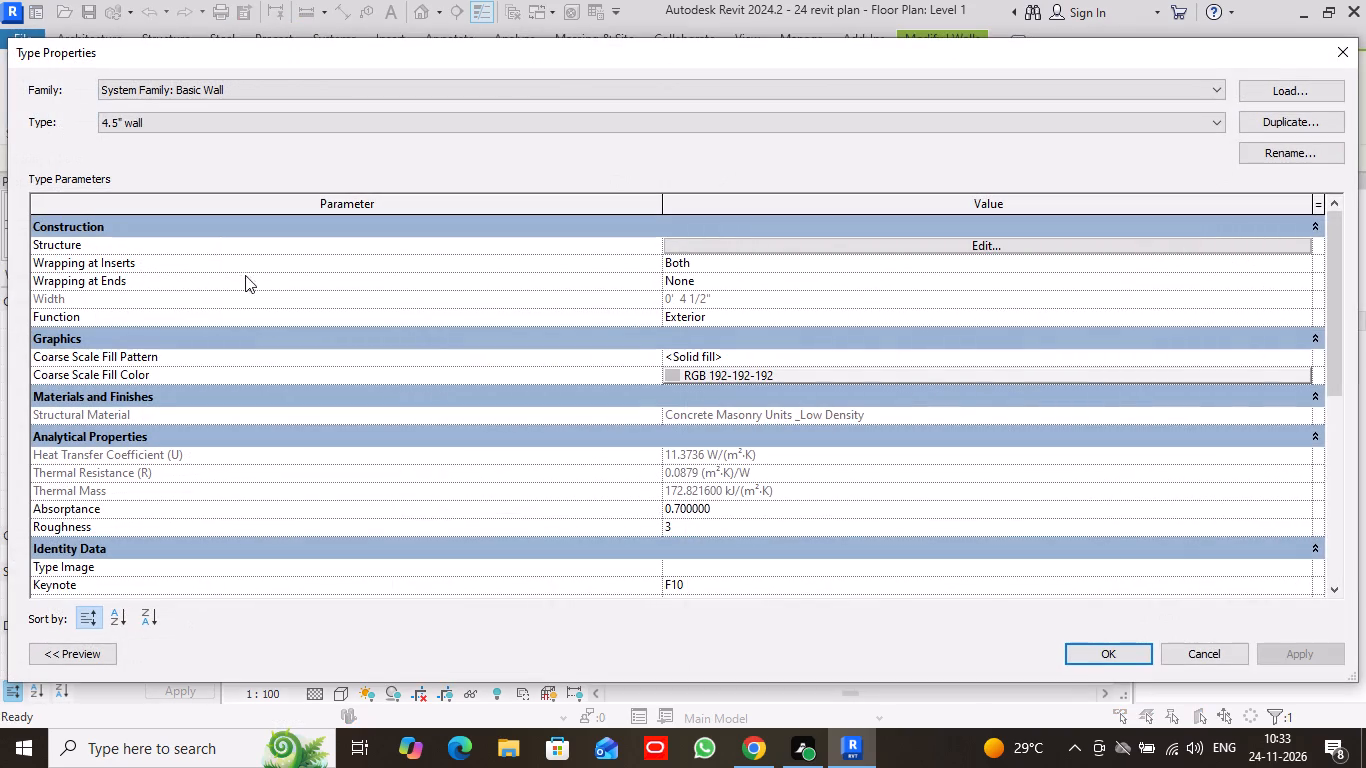
left_click(997, 247)
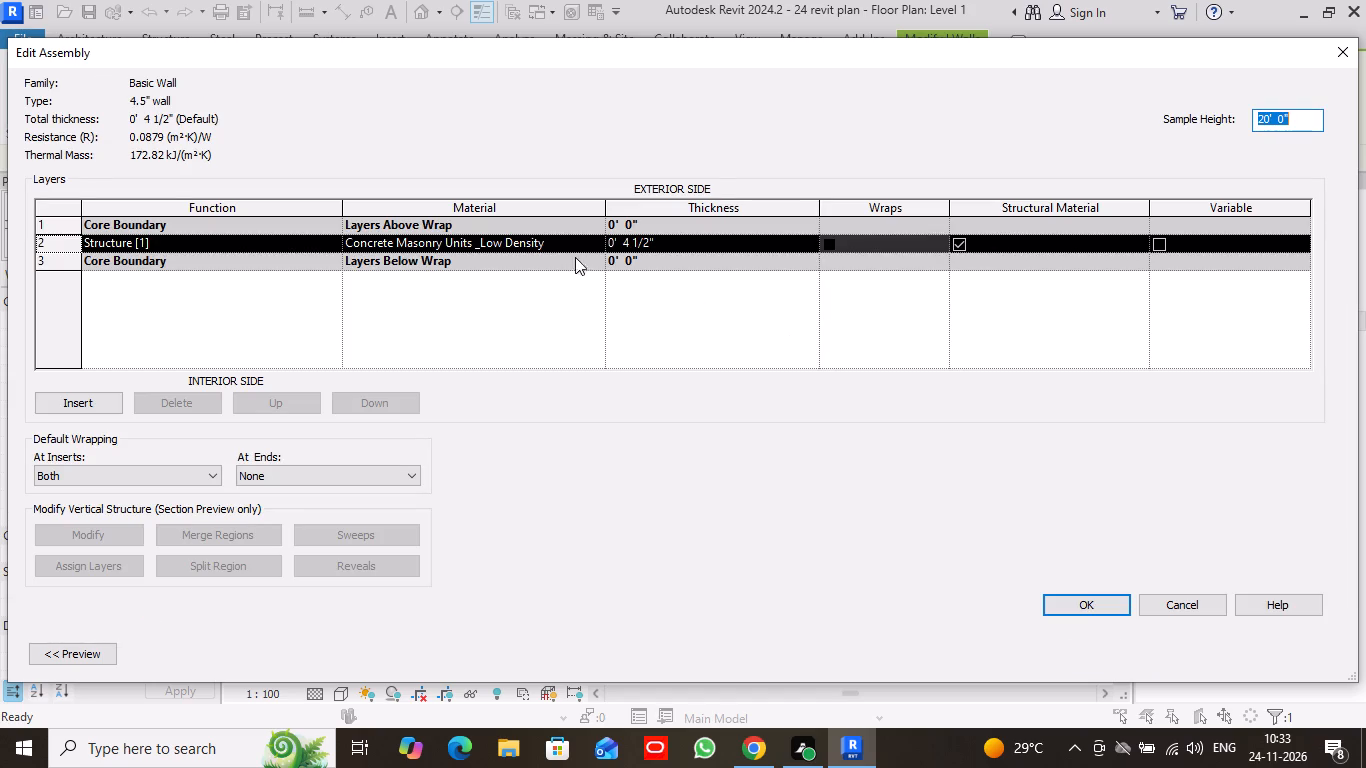
left_click(588, 242)
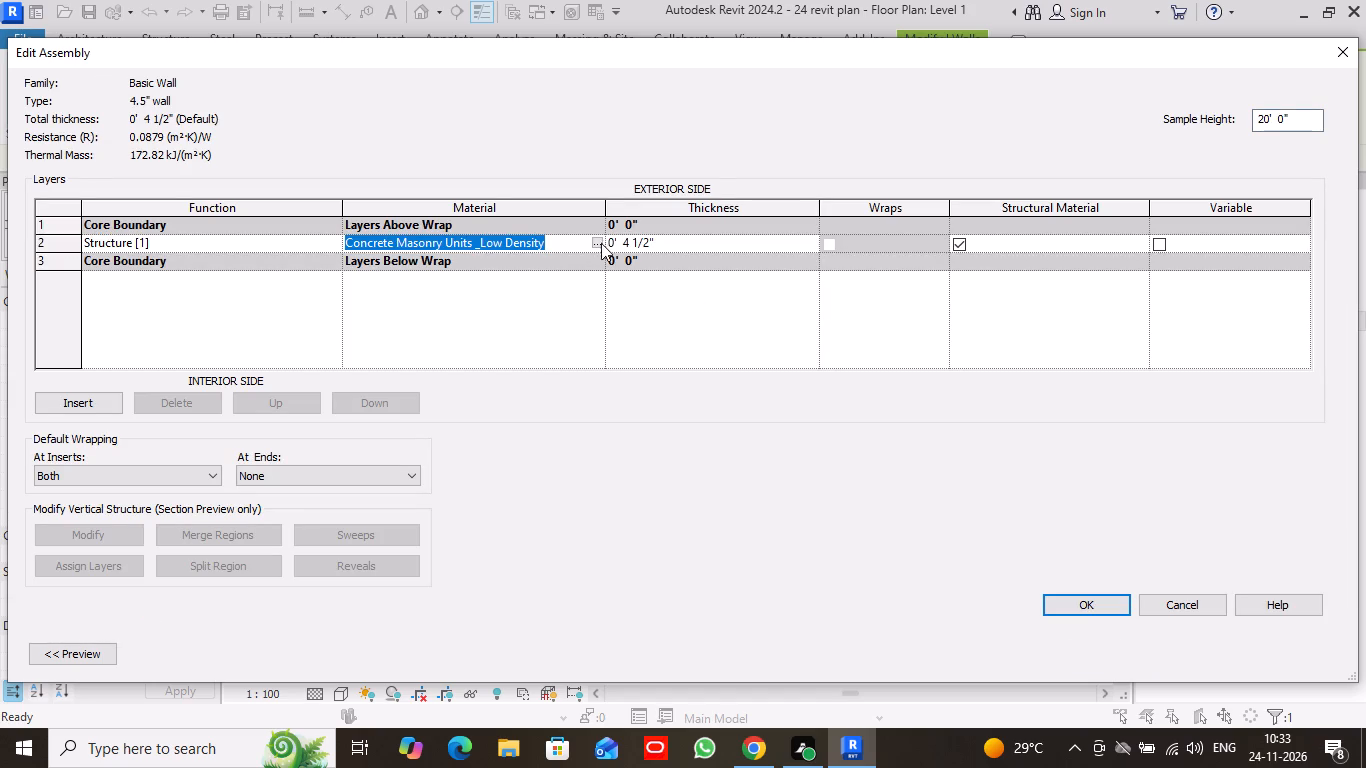
left_click(601, 239)
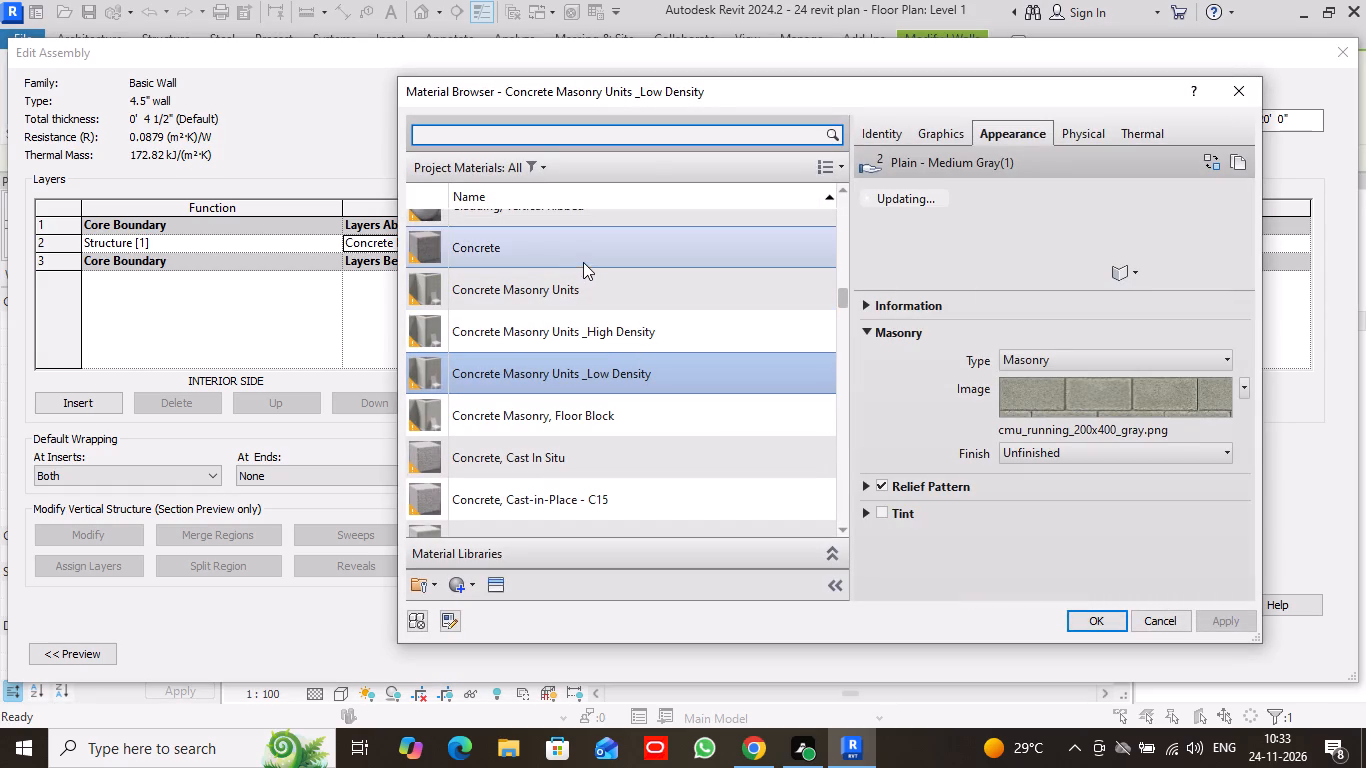
left_click(586, 253)
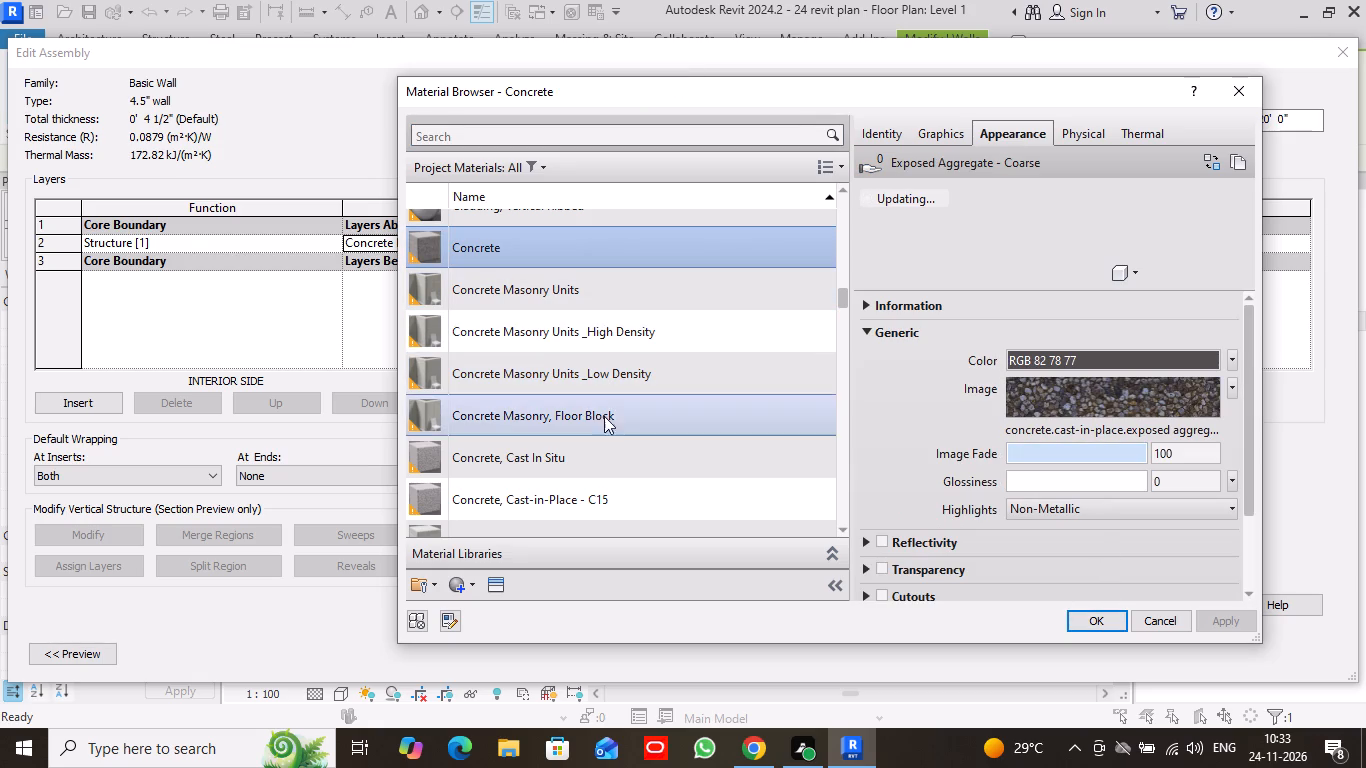
left_click(601, 449)
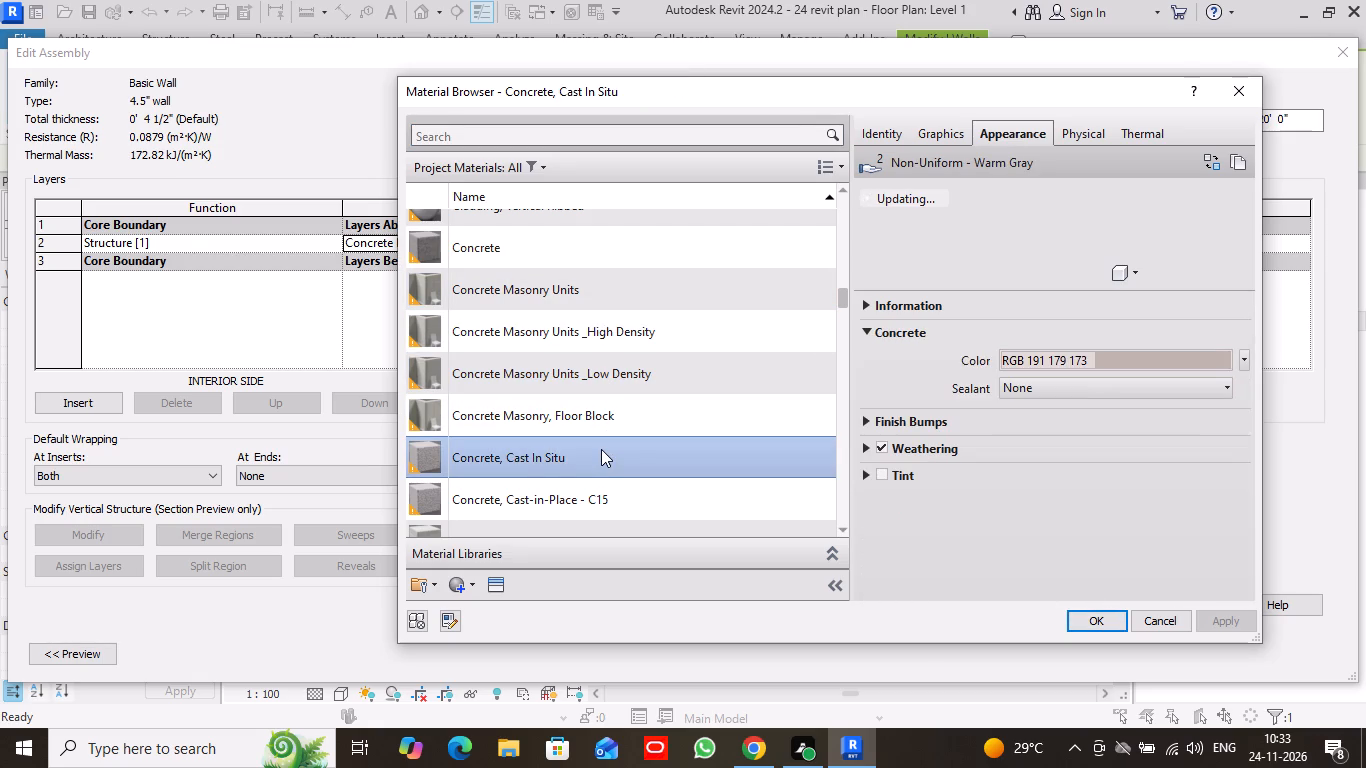
left_click(941, 134)
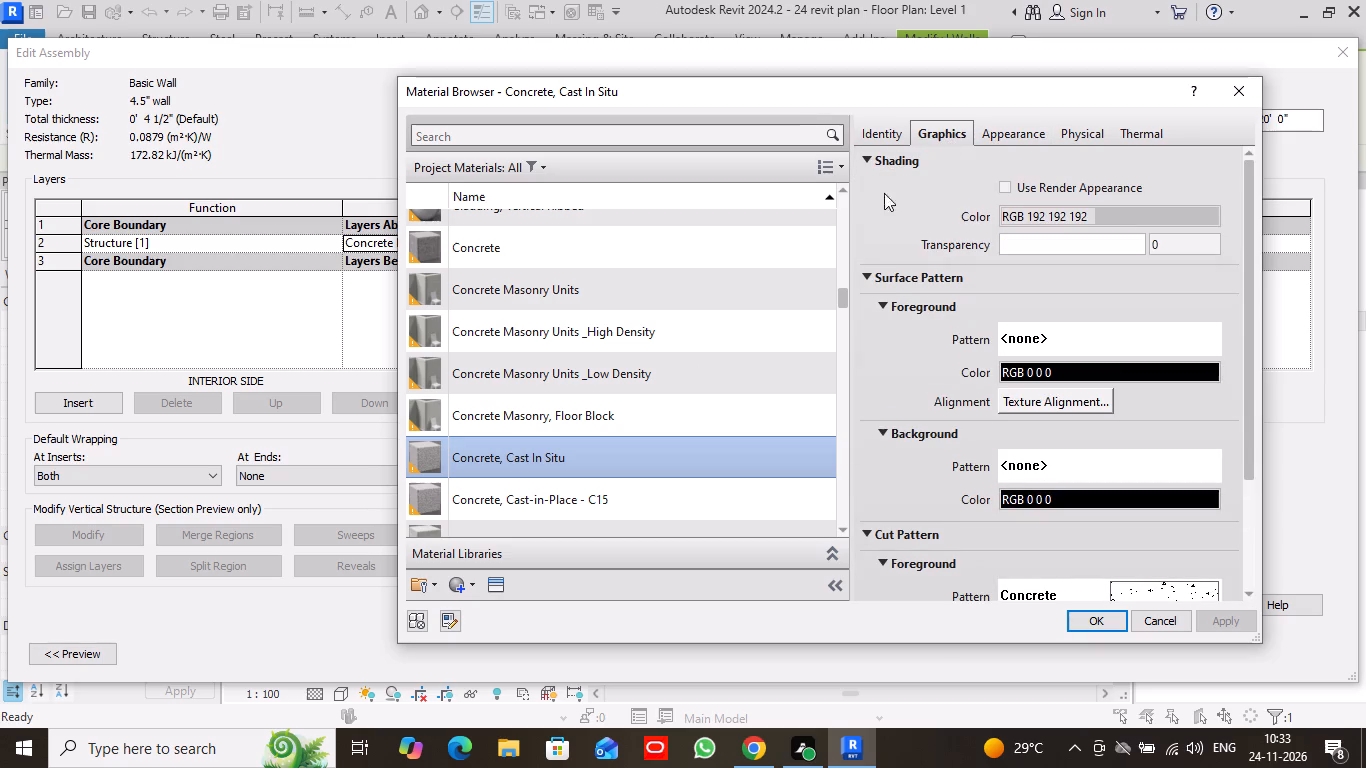
scroll(573, 265, "up", 1)
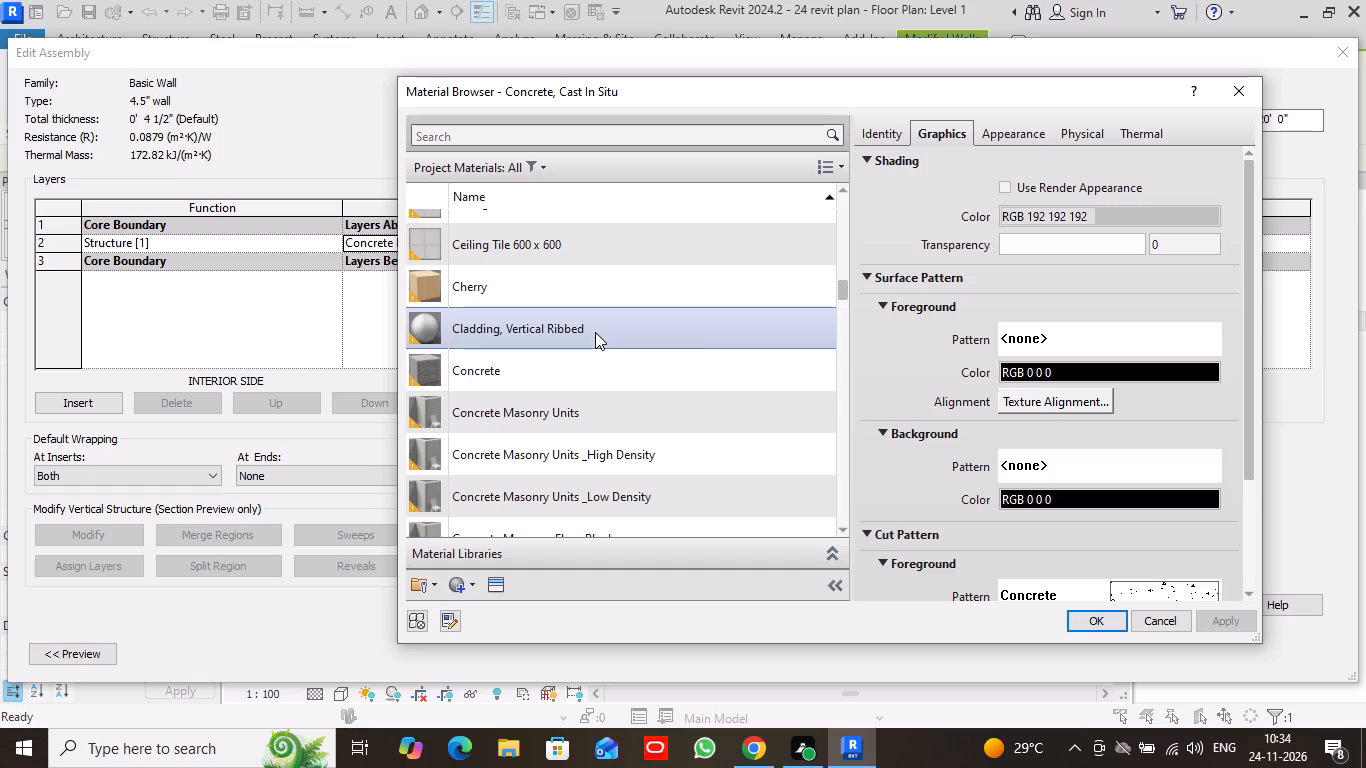
scroll(604, 380, "down", 1)
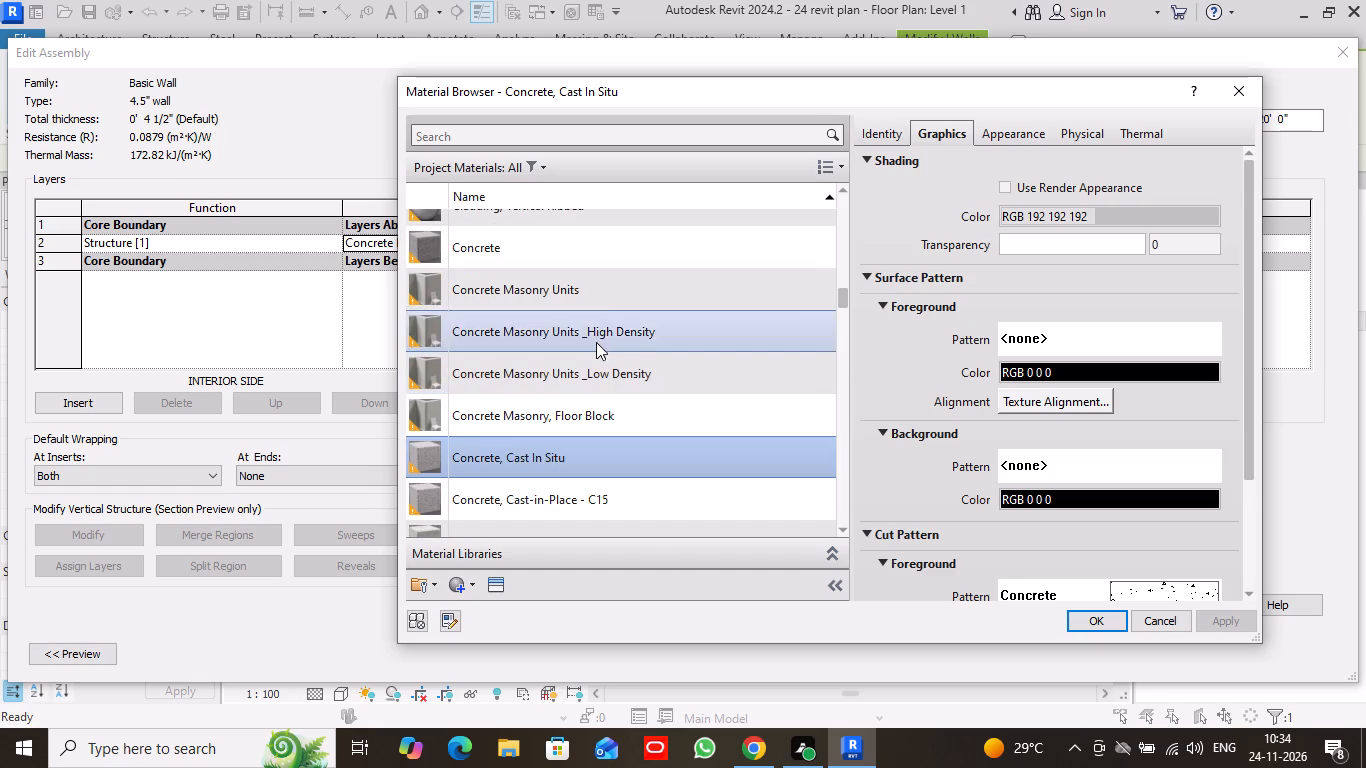
left_click(601, 287)
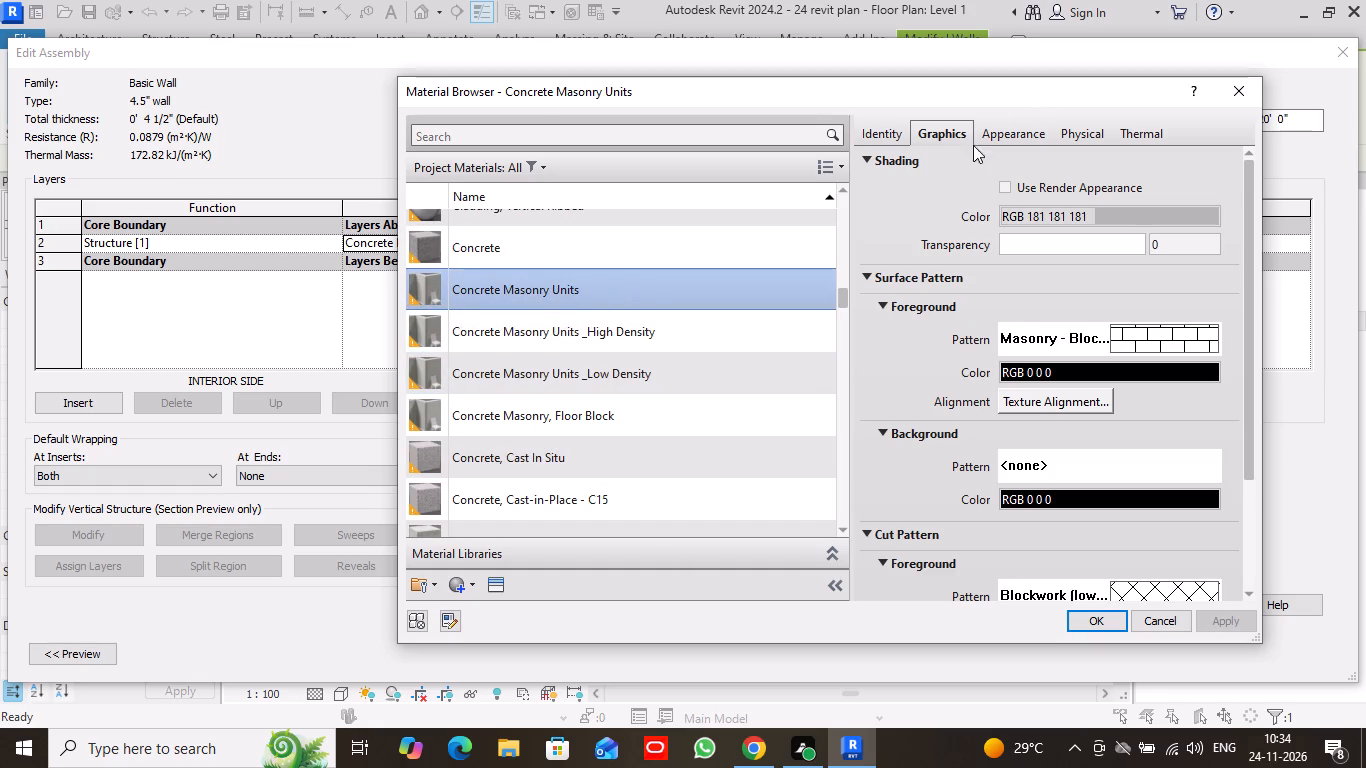
Replace the Concrete Masonry Units appearance image with a Gradient texture and accept the material and wall type edits.
left_click(1015, 129)
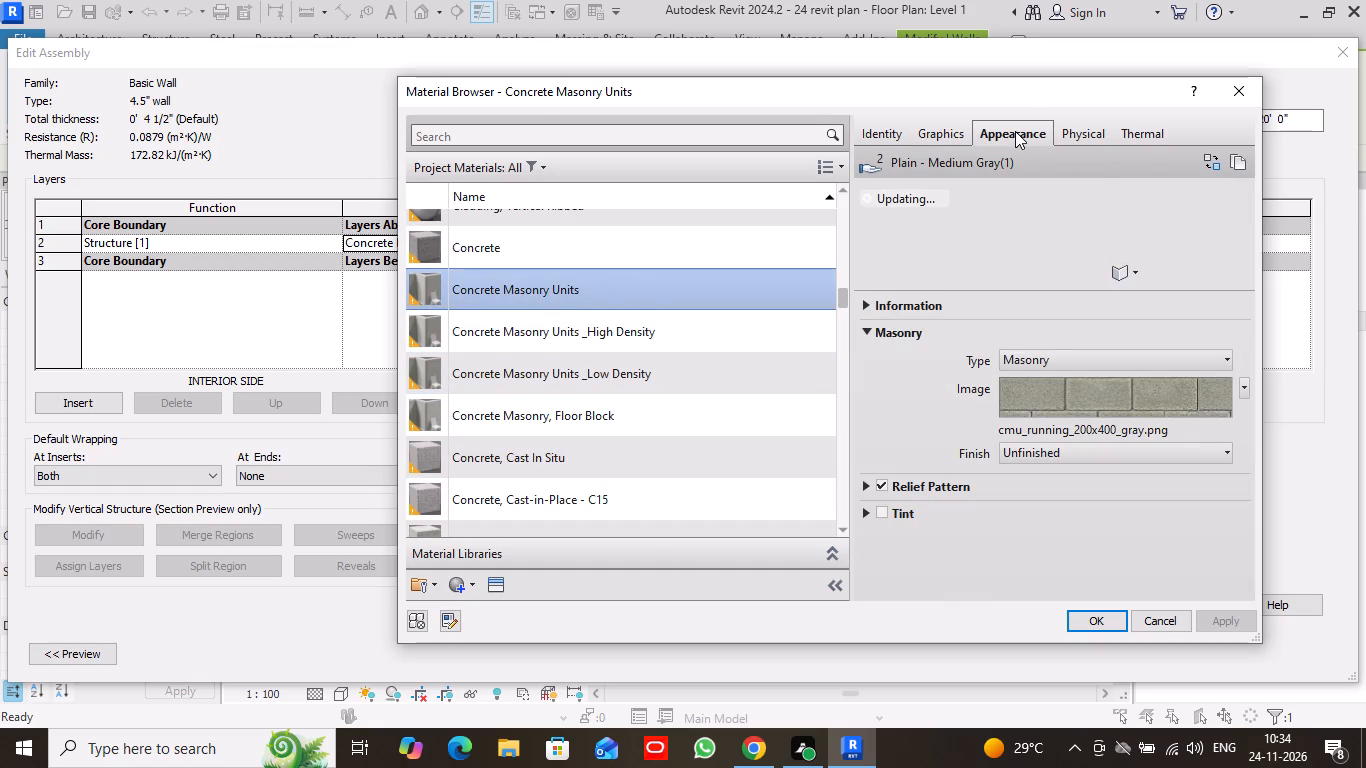
left_click(1086, 401)
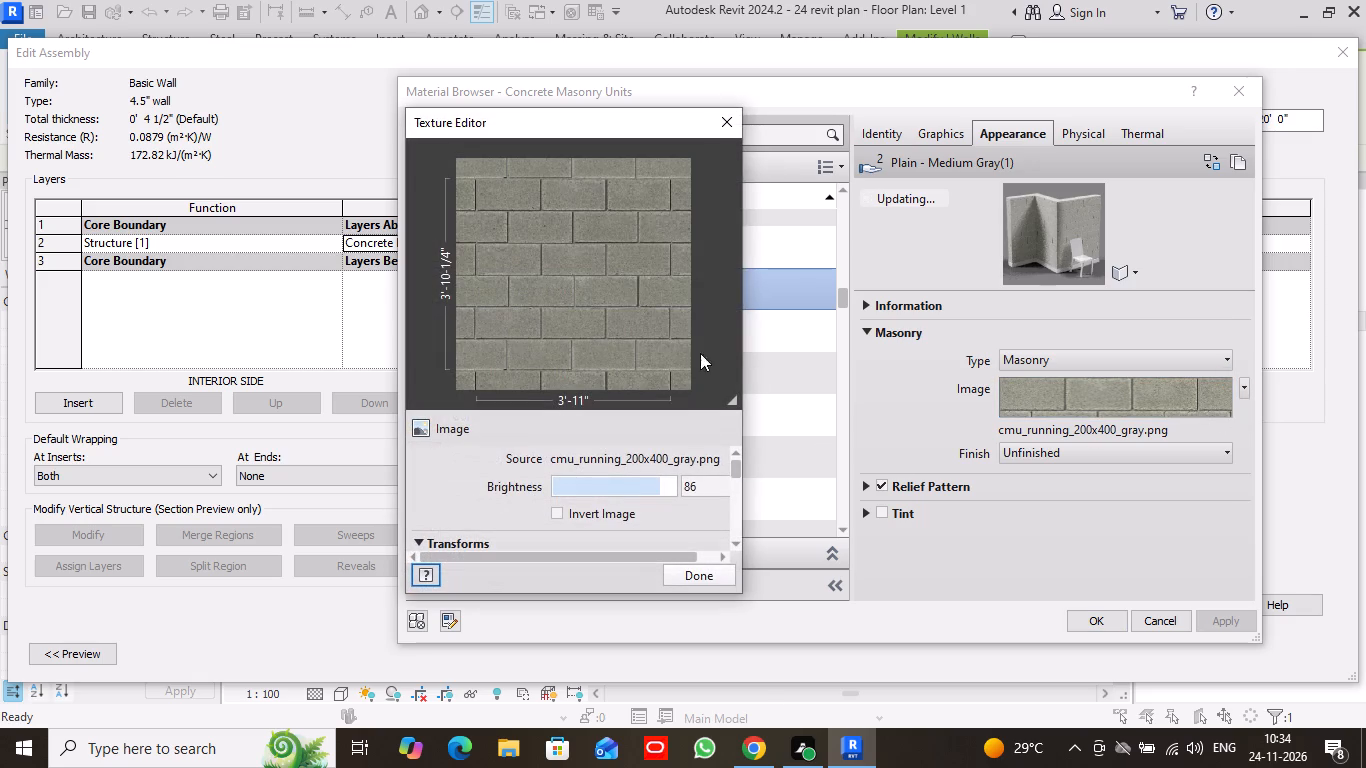
left_click(1247, 380)
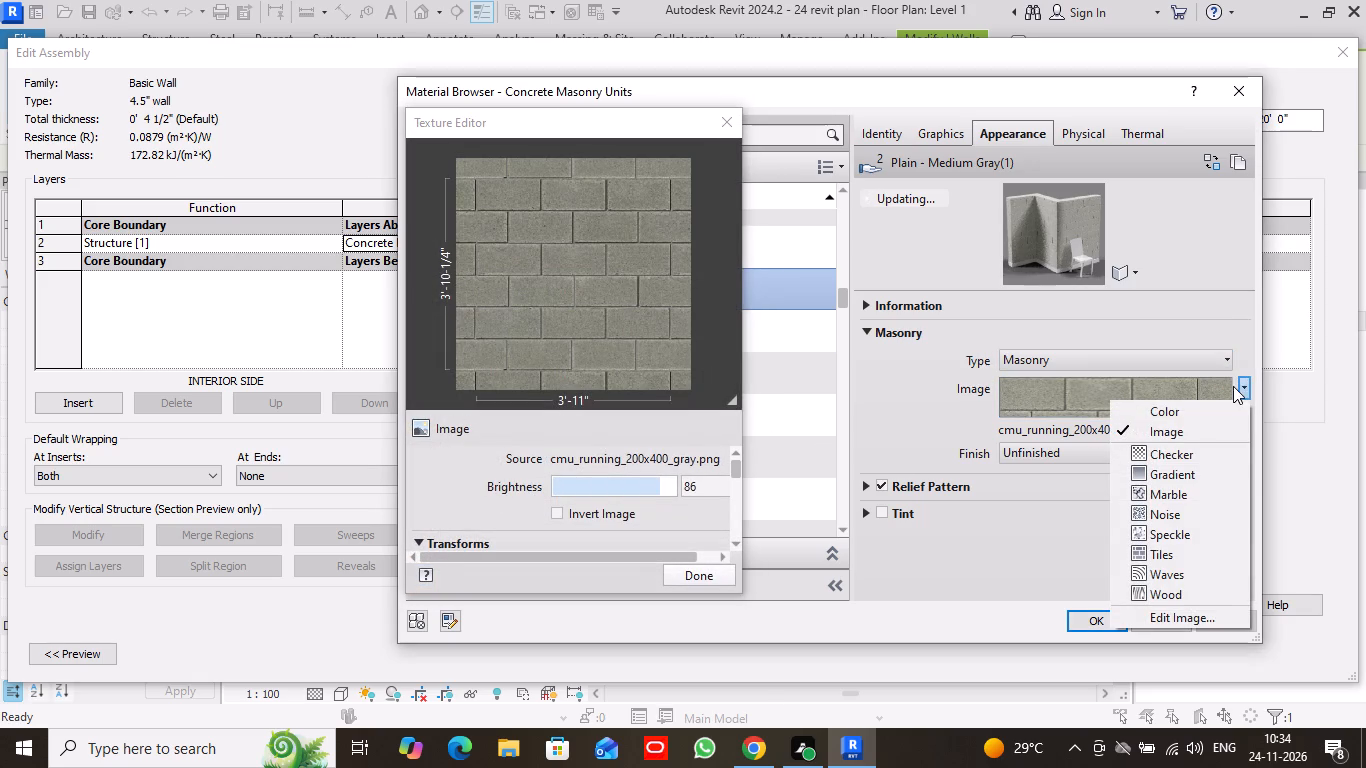
left_click(1210, 473)
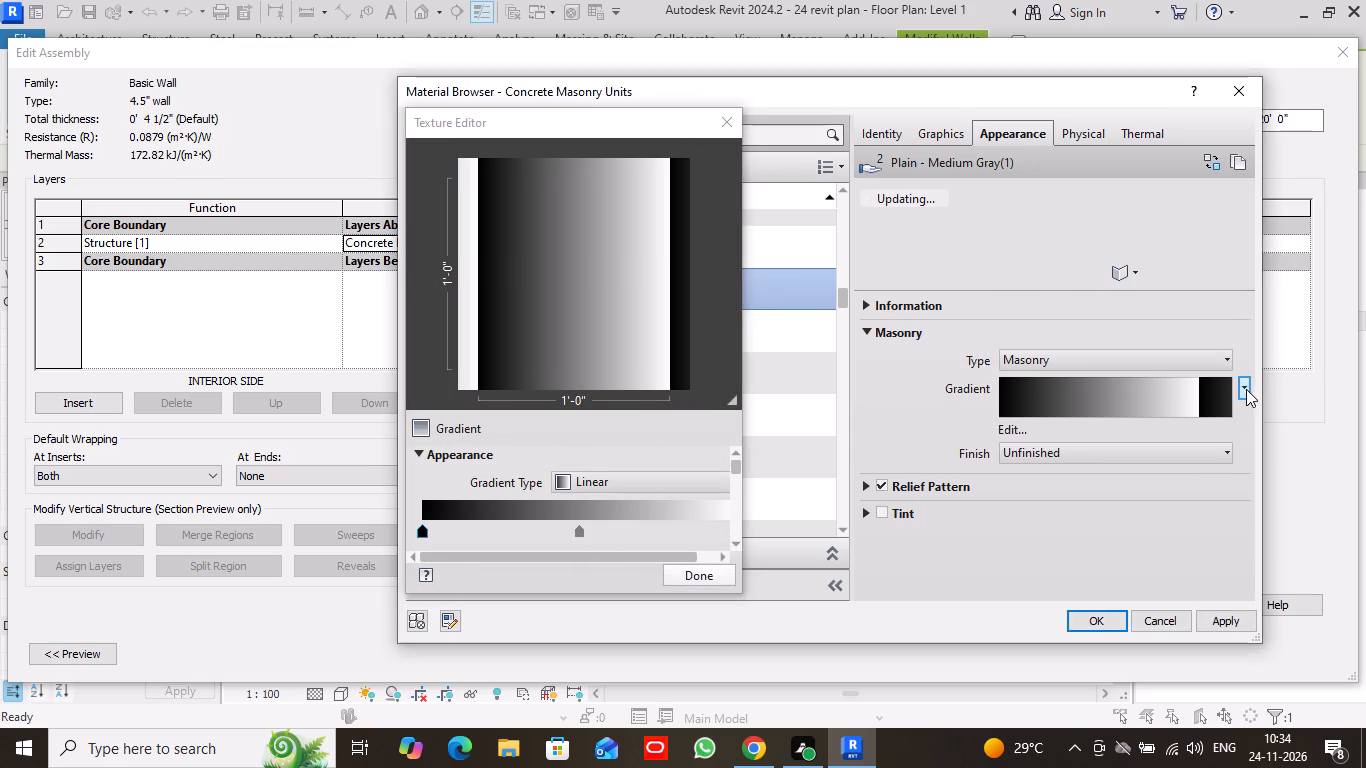
left_click(1243, 389)
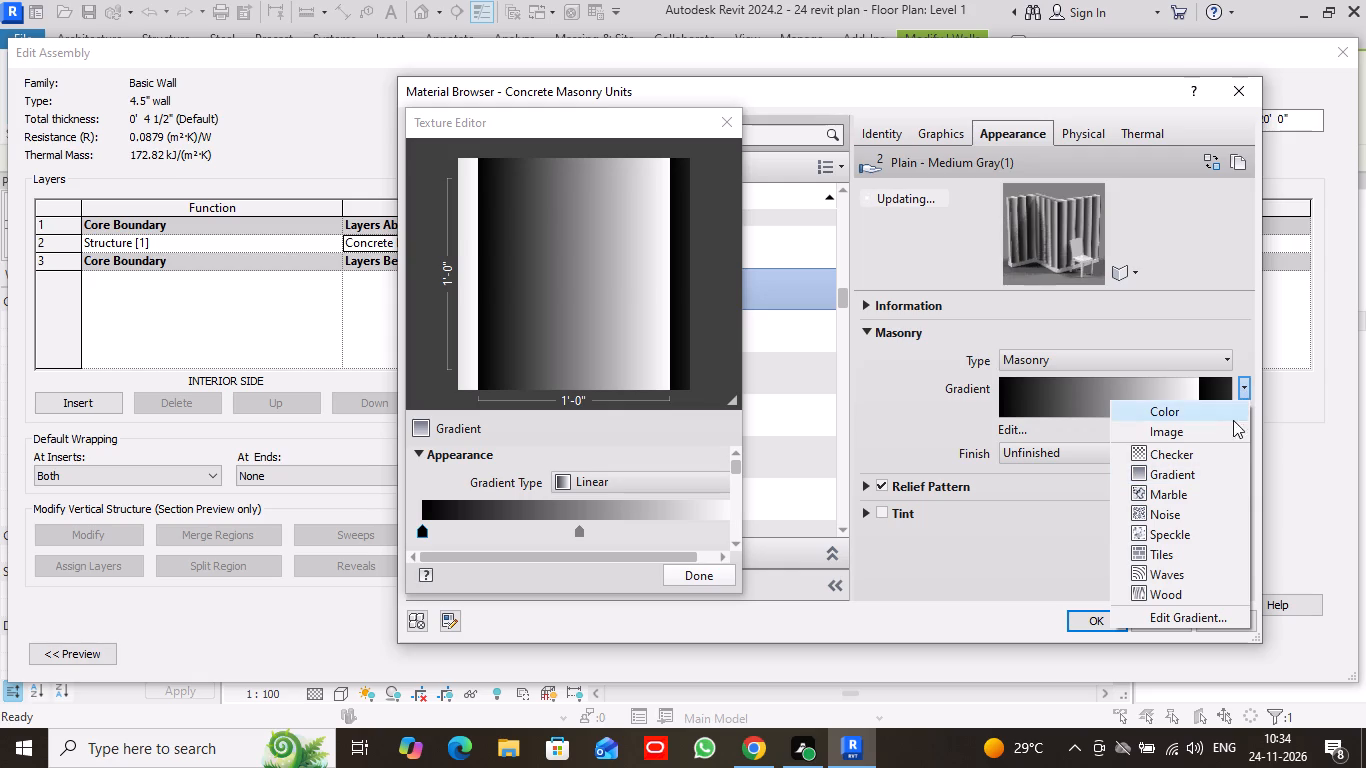
left_click(1207, 470)
left_click(1105, 619)
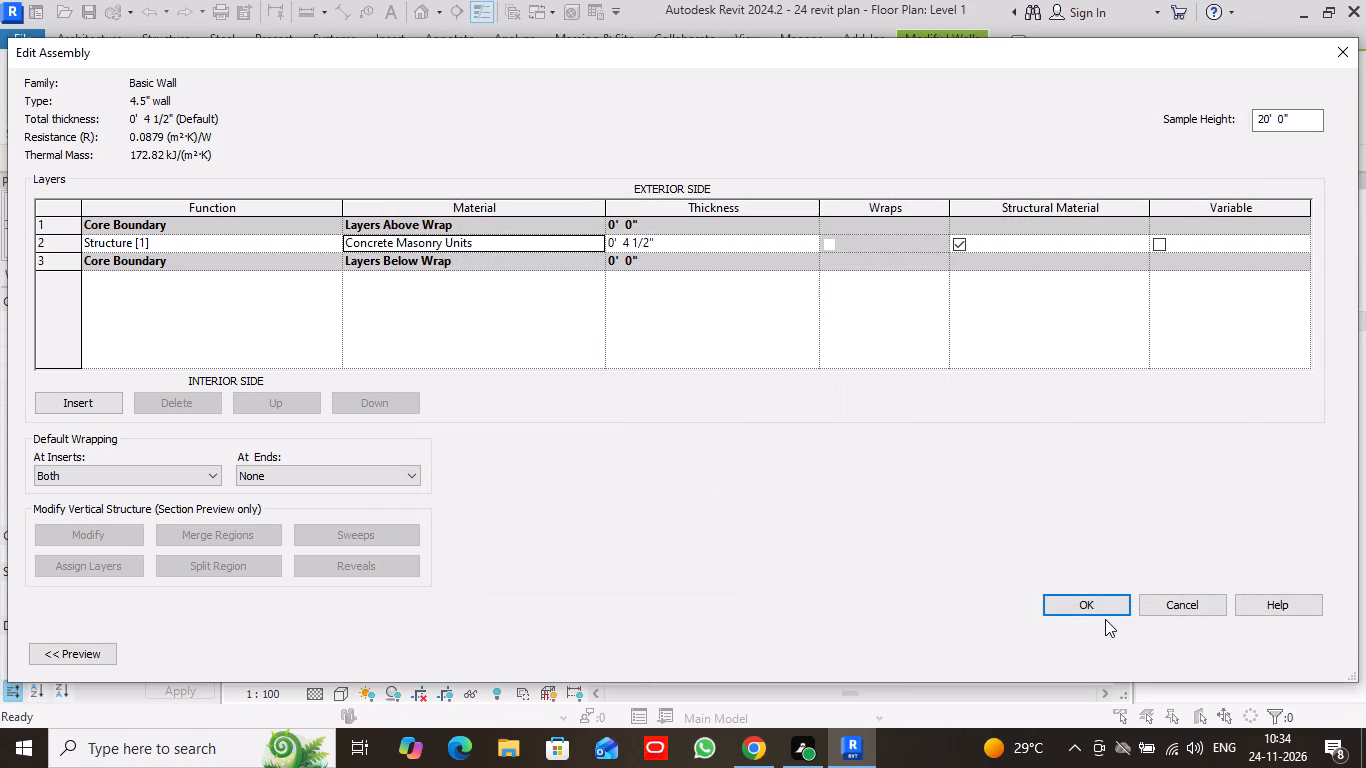
left_click(1092, 603)
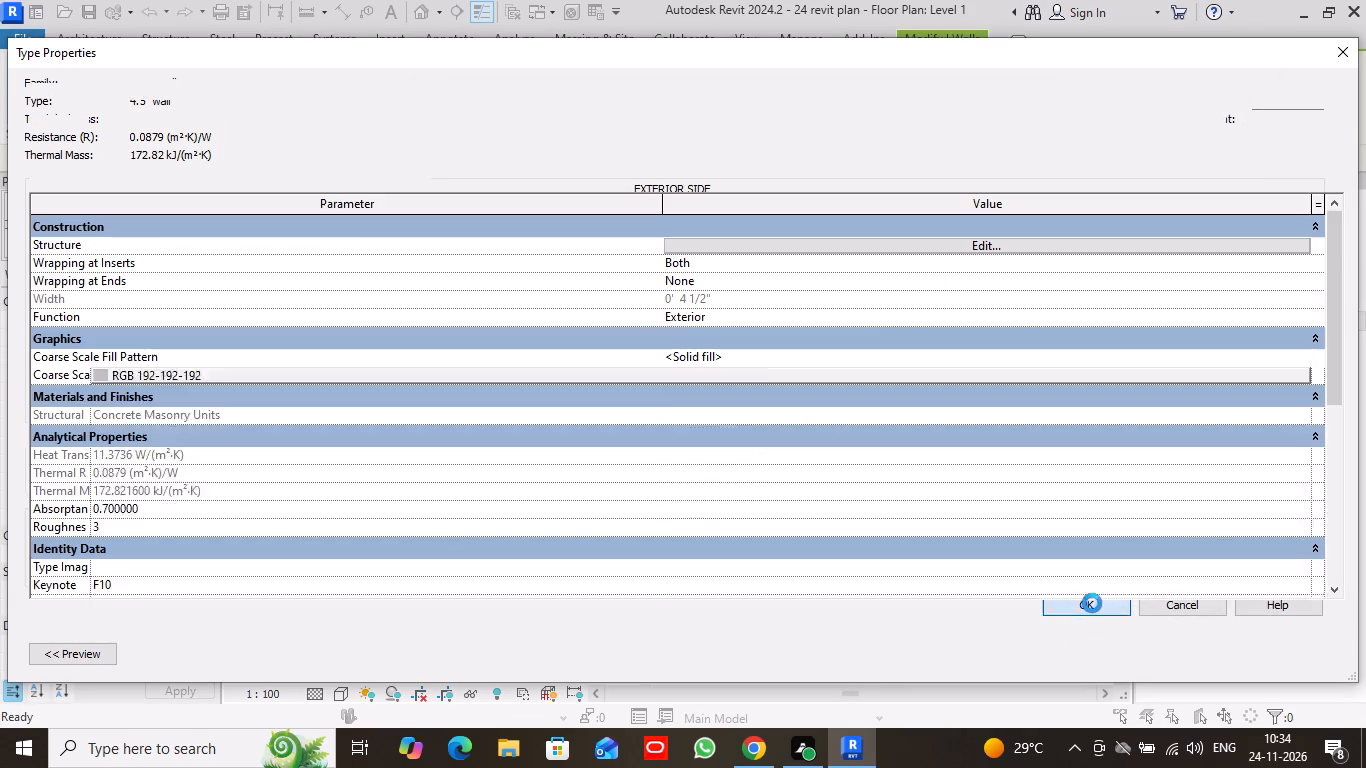
left_click(1111, 645)
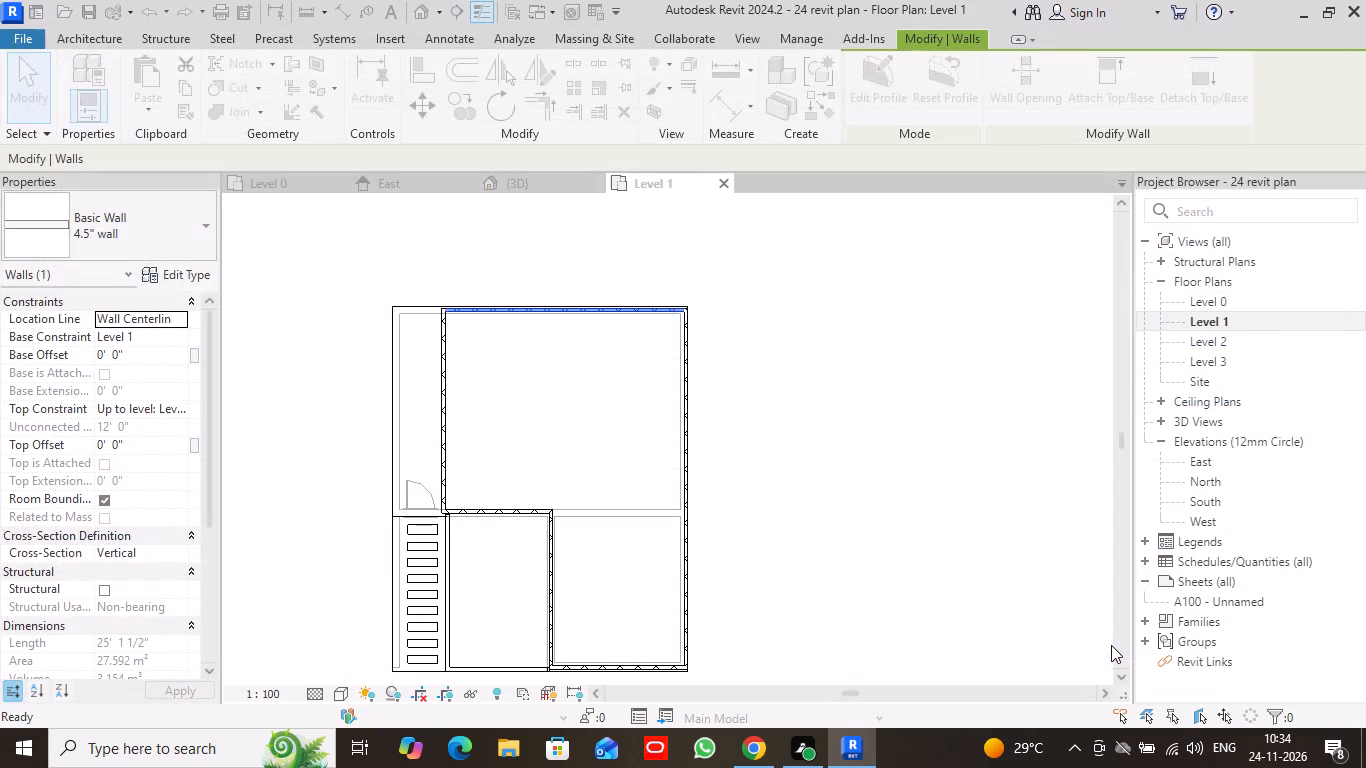
left_click(16, 63)
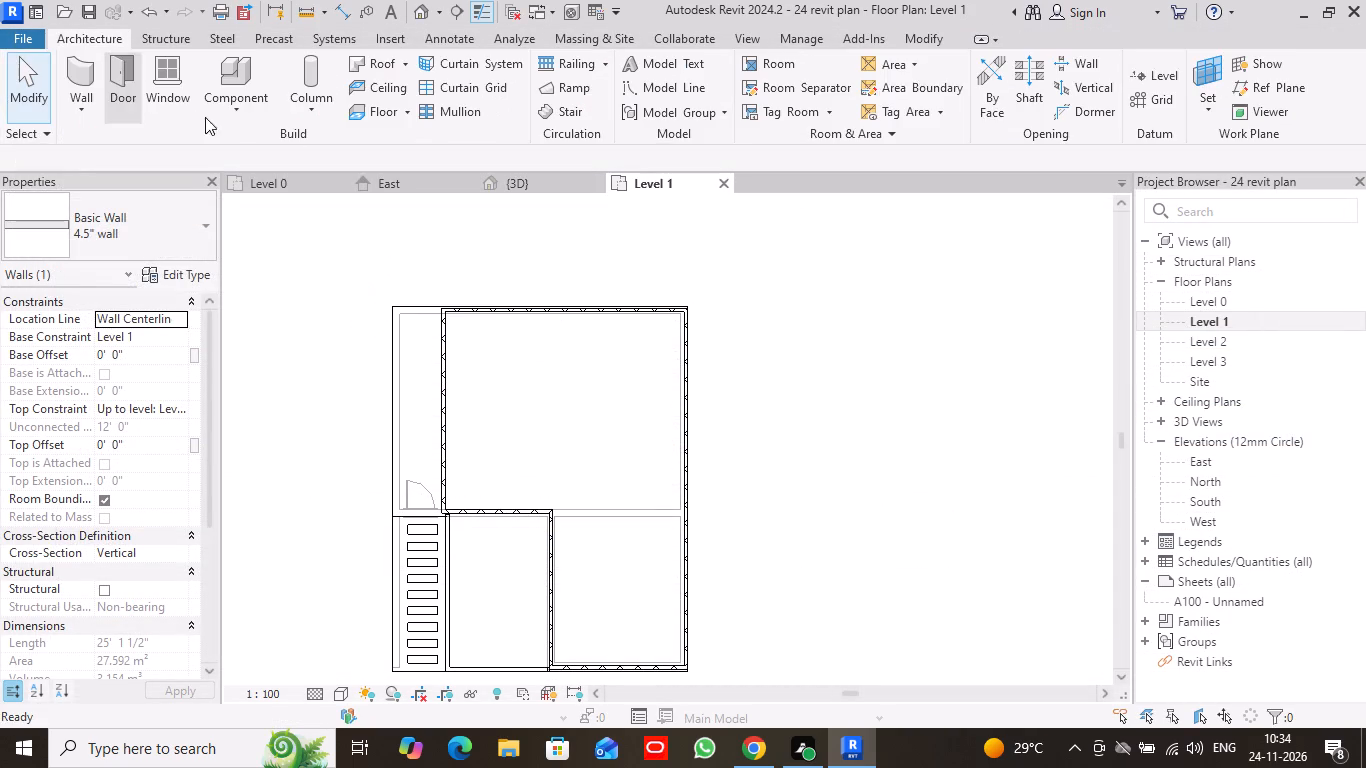
Examine the building's walls and the notch in the 3D view from several angles.
left_click(562, 181)
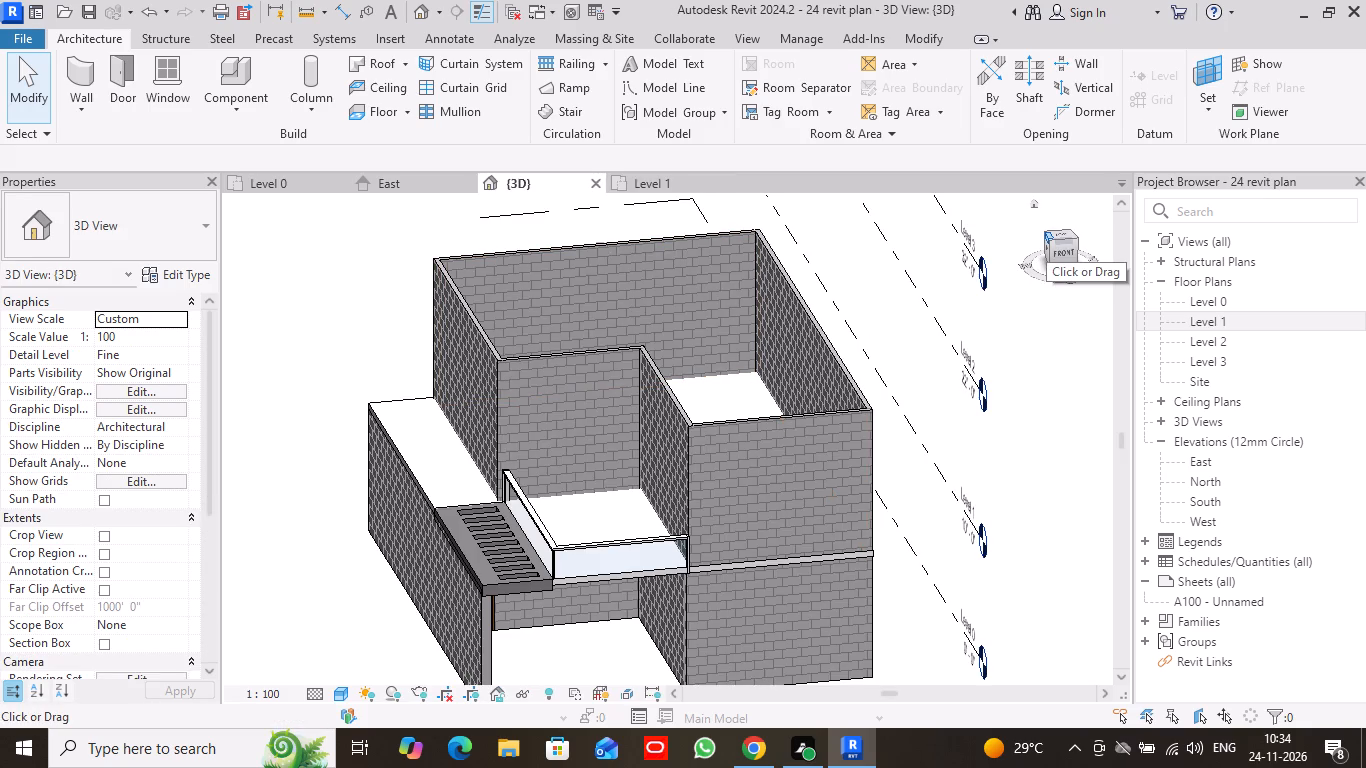
left_click_drag(1046, 235, 244, 249)
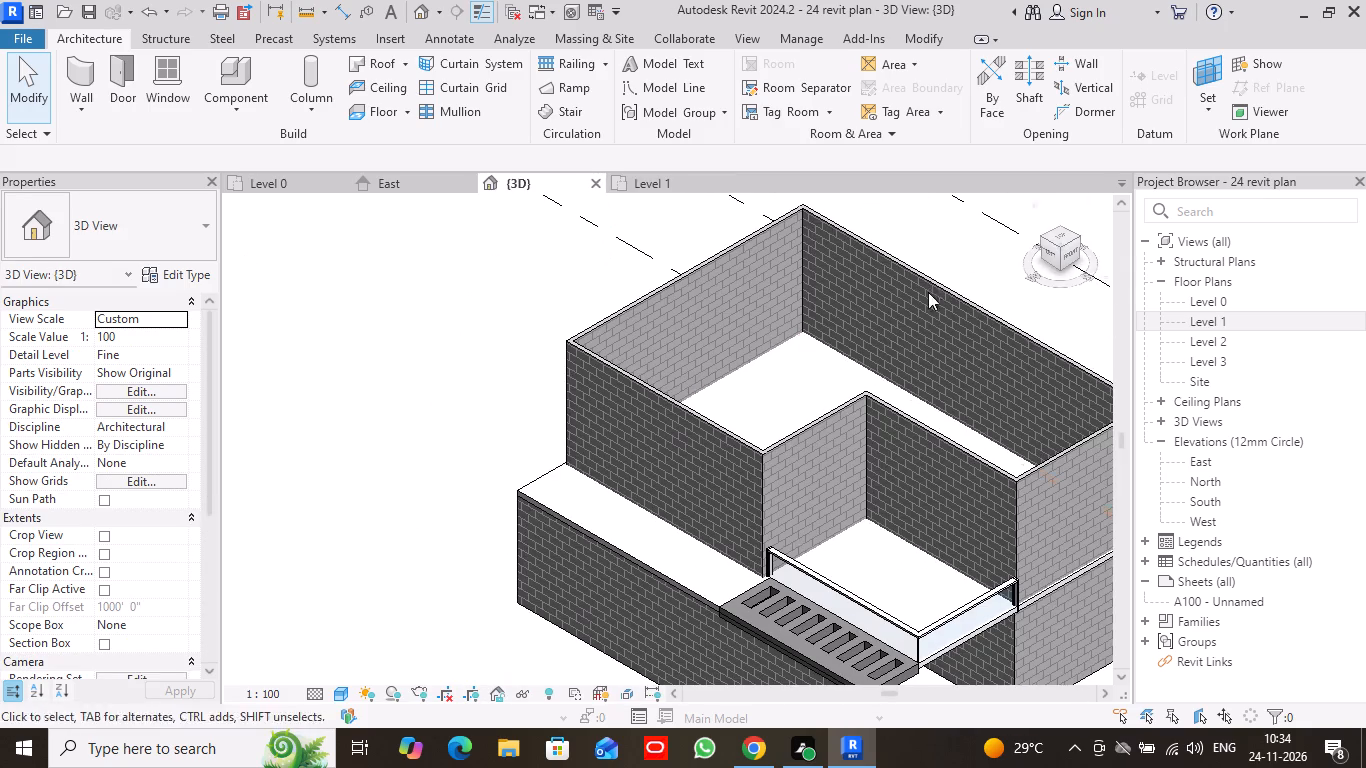
scroll(703, 339, "down", 3)
middle_click_drag(1000, 577, 811, 541)
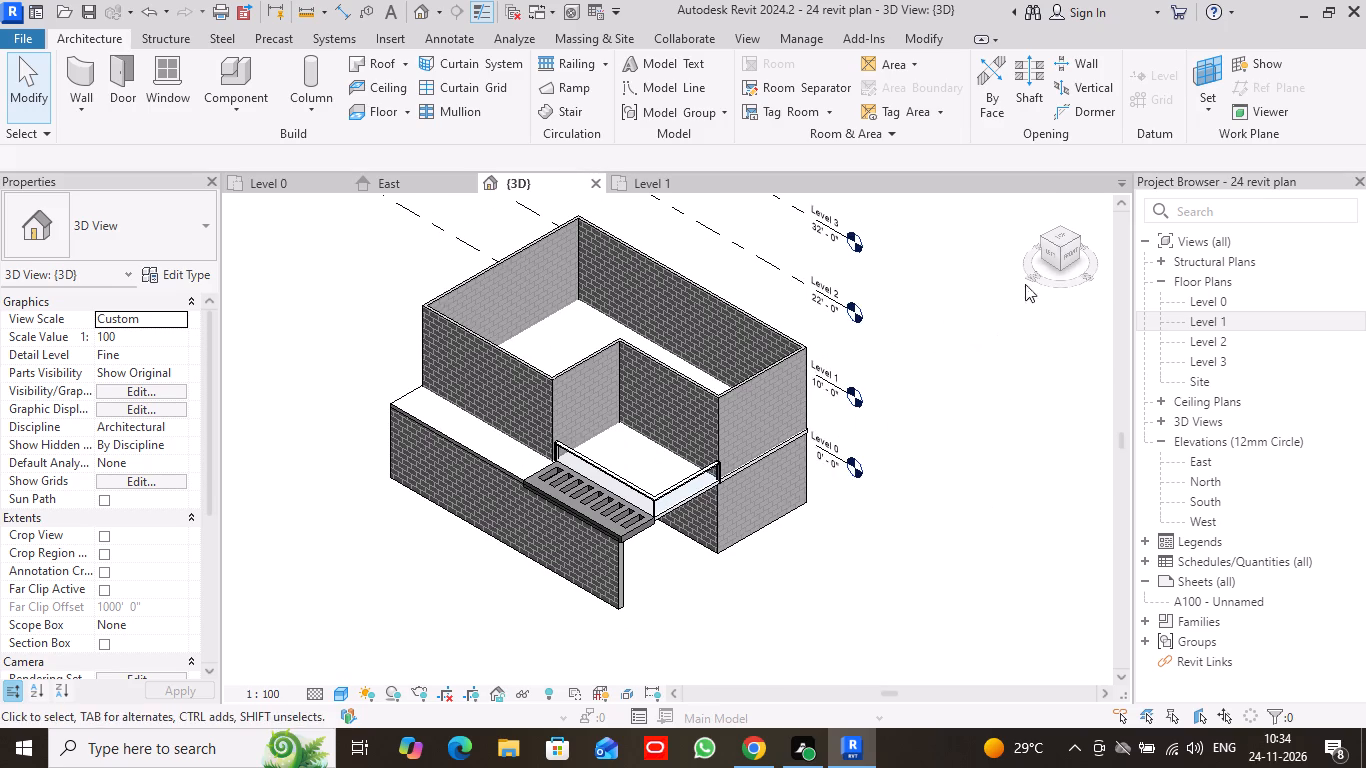
left_click_drag(1078, 237, 1039, 236)
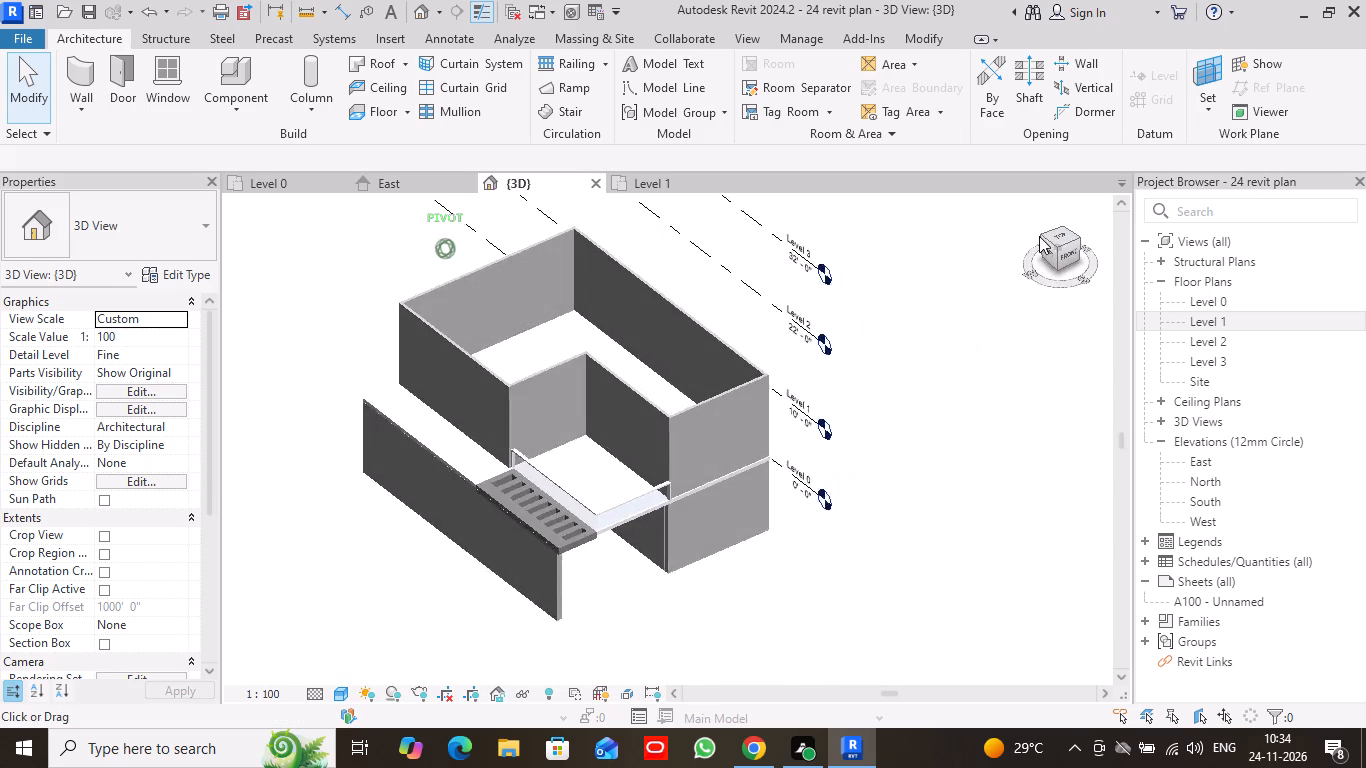
left_click_drag(1039, 236, 991, 227)
middle_click_drag(386, 572, 655, 534)
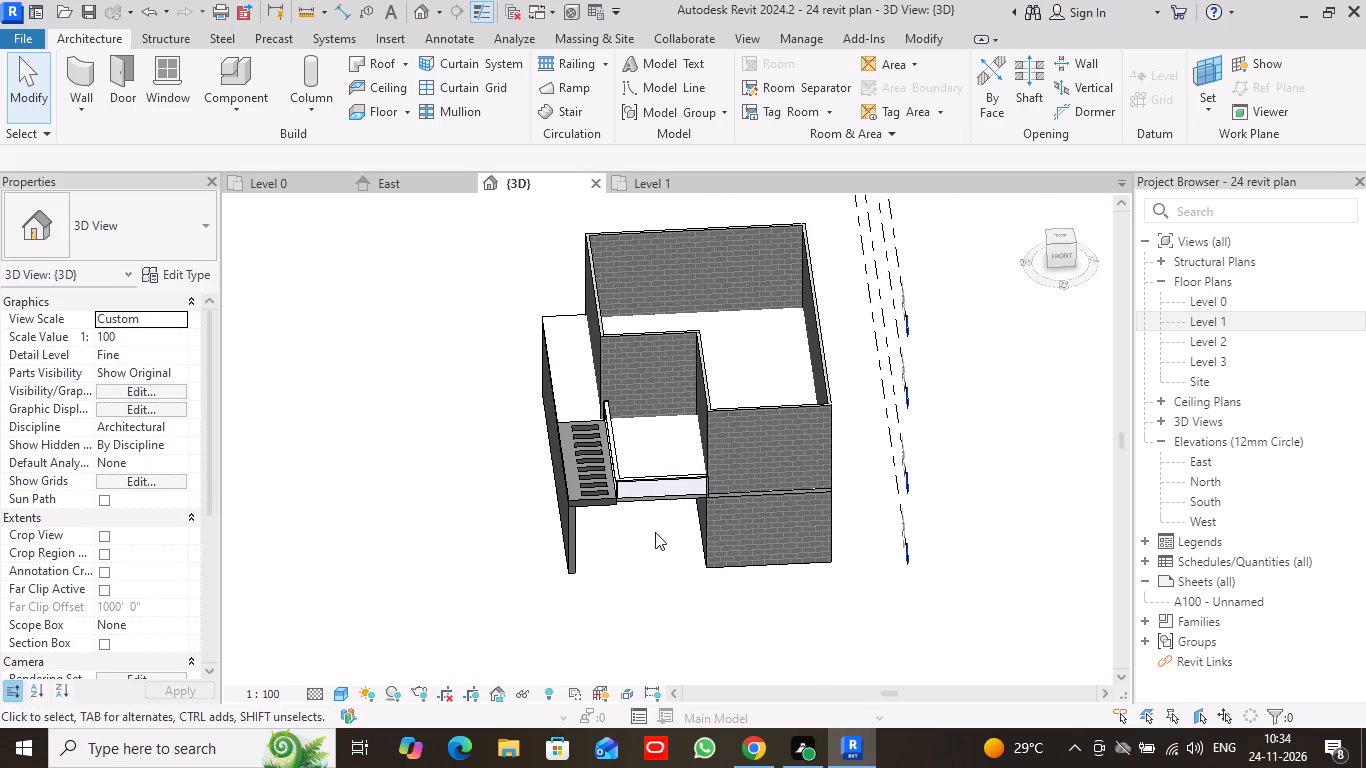
scroll(657, 523, "up", 4)
middle_click_drag(667, 502, 738, 541)
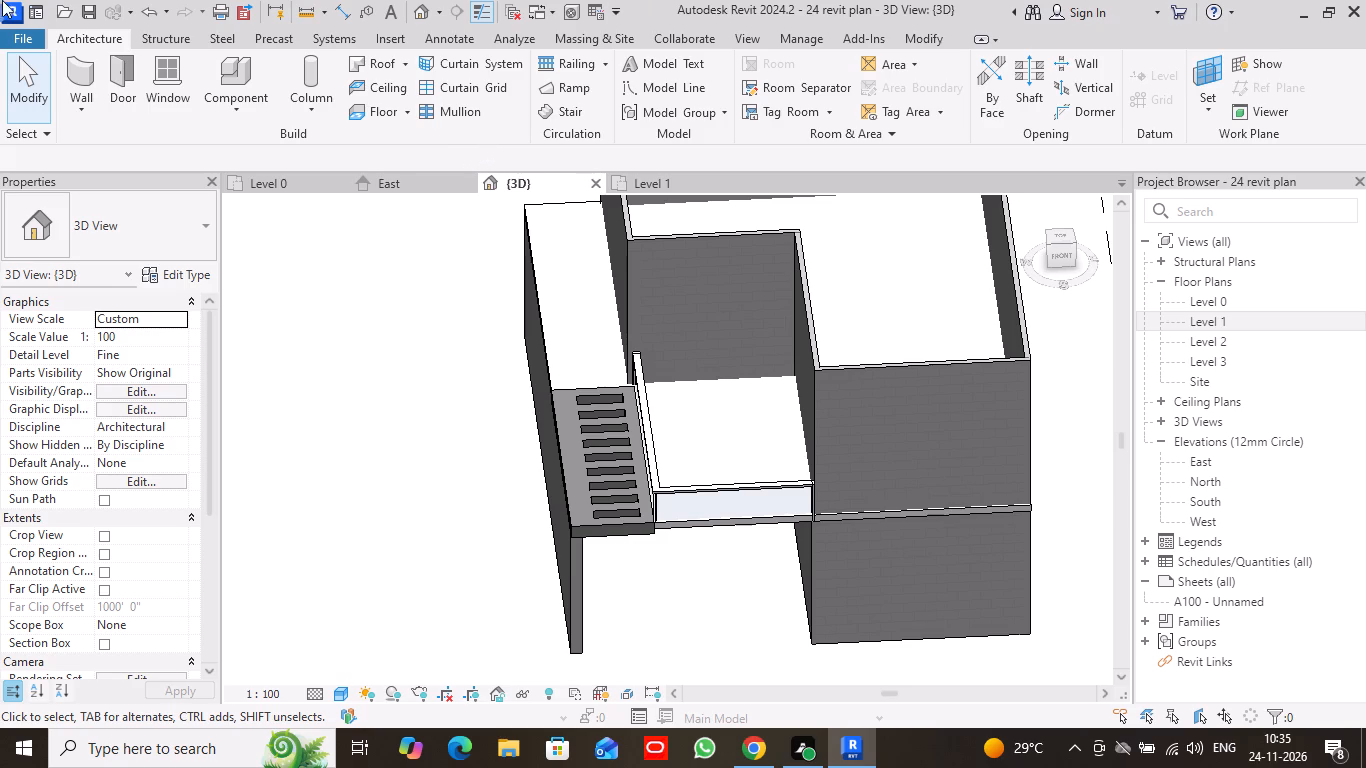
Place five vertical curtain grid lines on the front curtain wall: 1'-9" from its masonry end, three at 2'-0" spacing, and one about 11" from the corner.
left_click(1061, 253)
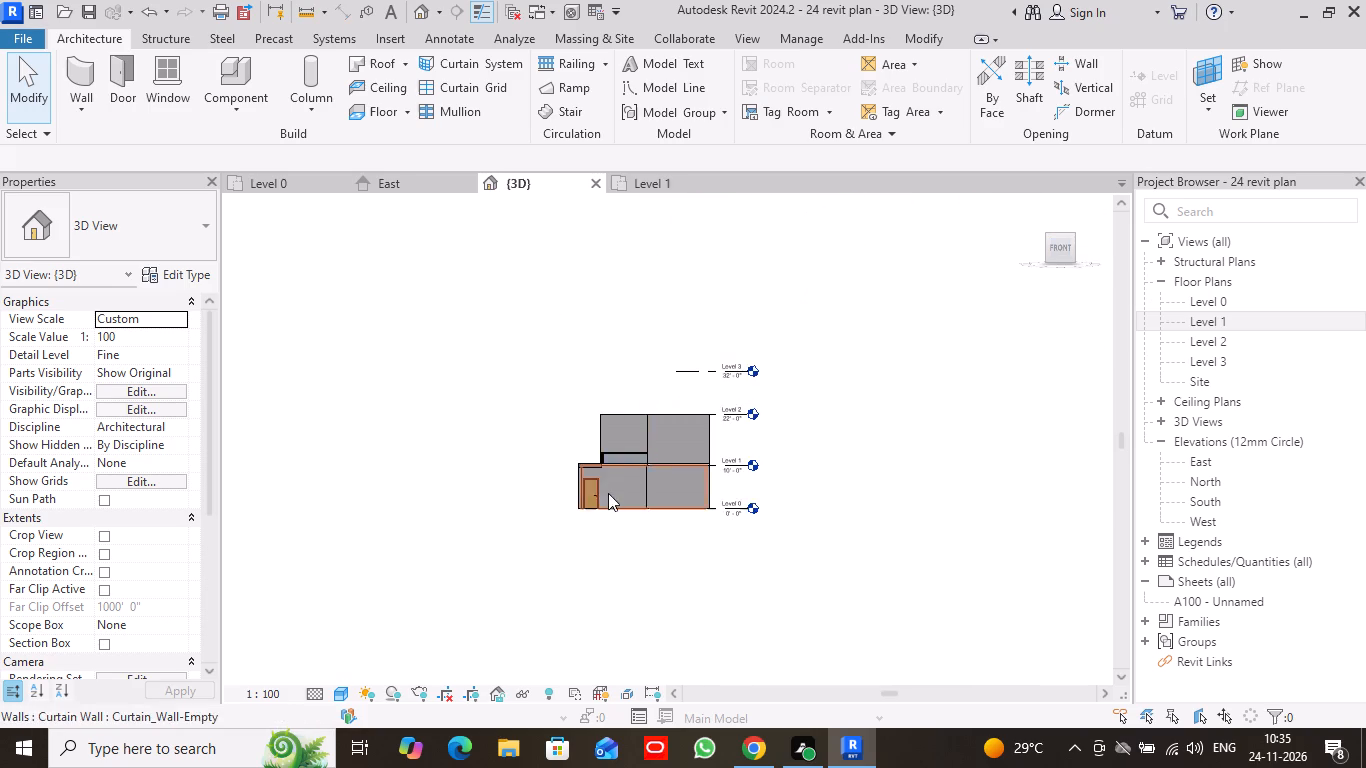
scroll(608, 496, "up", 3)
scroll(608, 496, "down", 1)
scroll(644, 511, "up", 9)
middle_click_drag(603, 389, 617, 598)
scroll(595, 513, "up", 3)
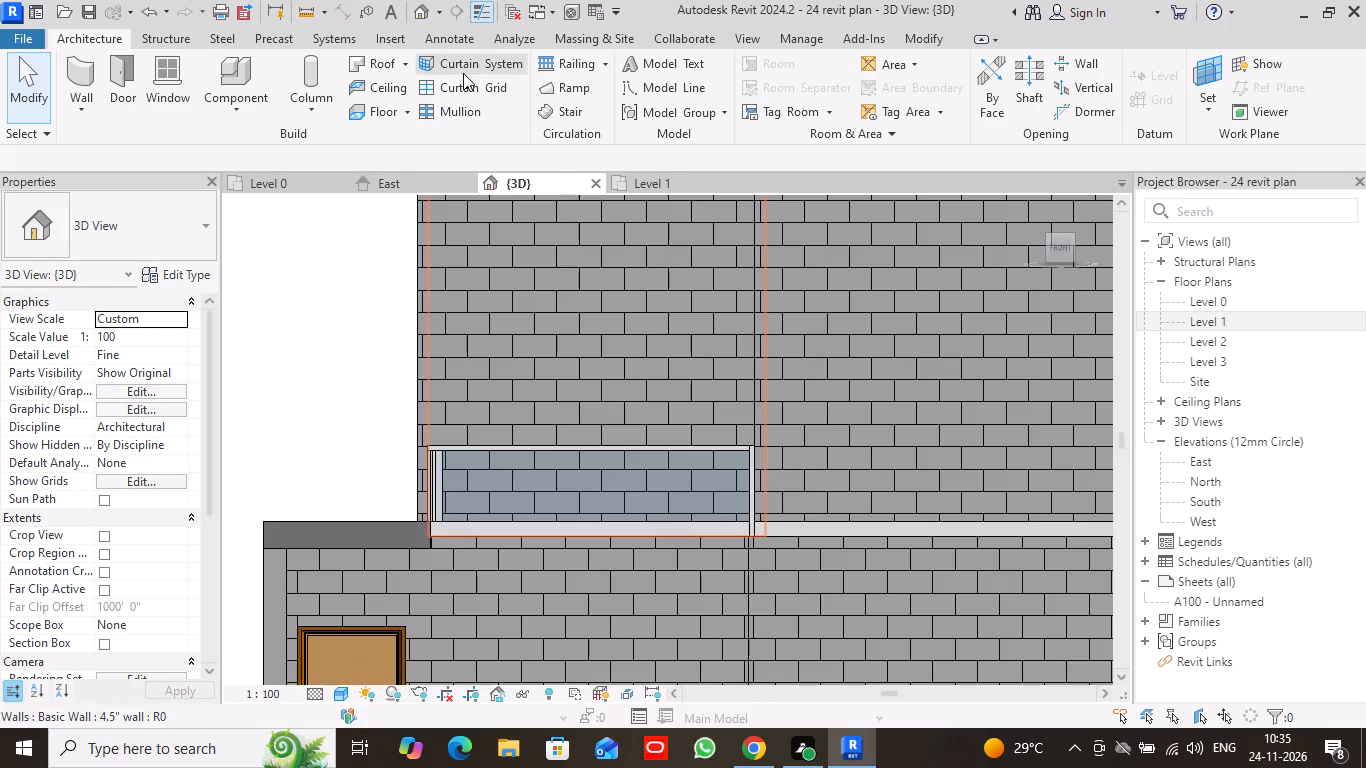
left_click(468, 87)
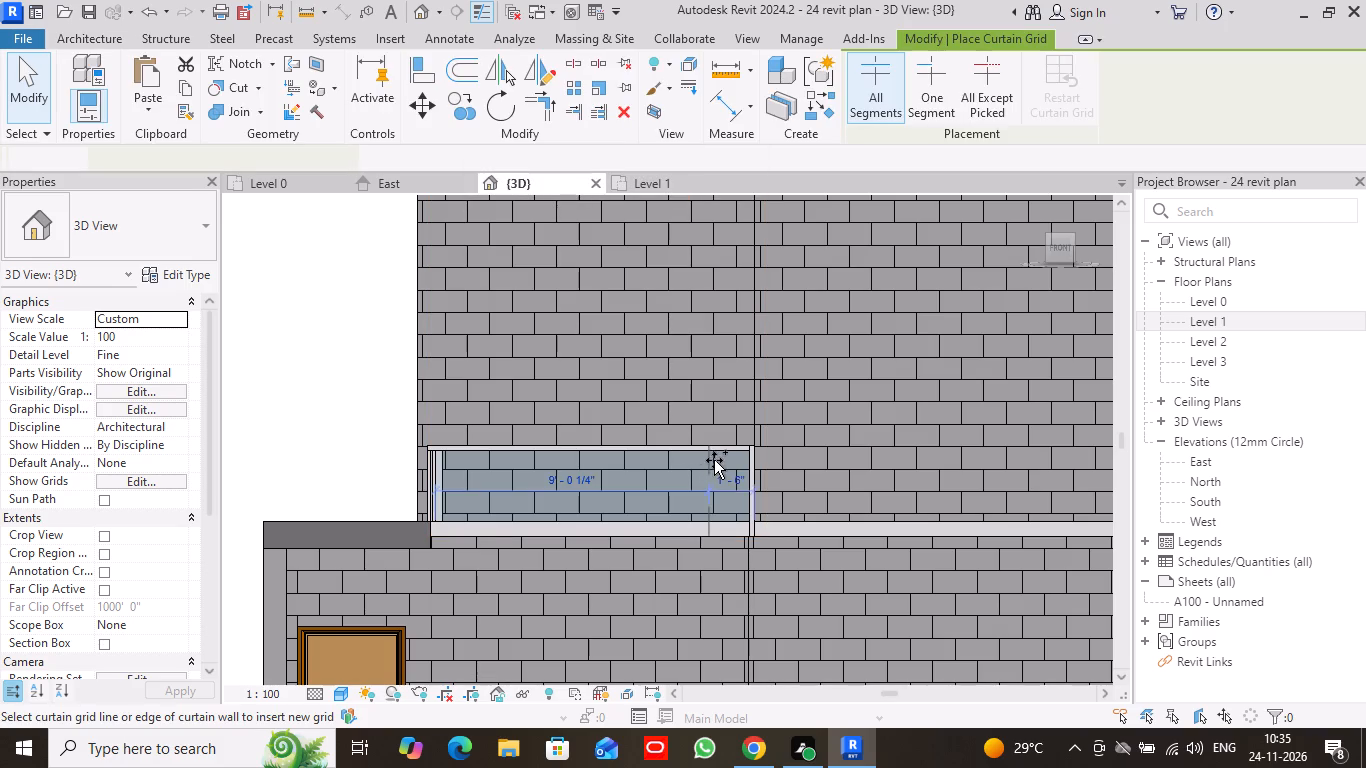
scroll(710, 459, "up", 5)
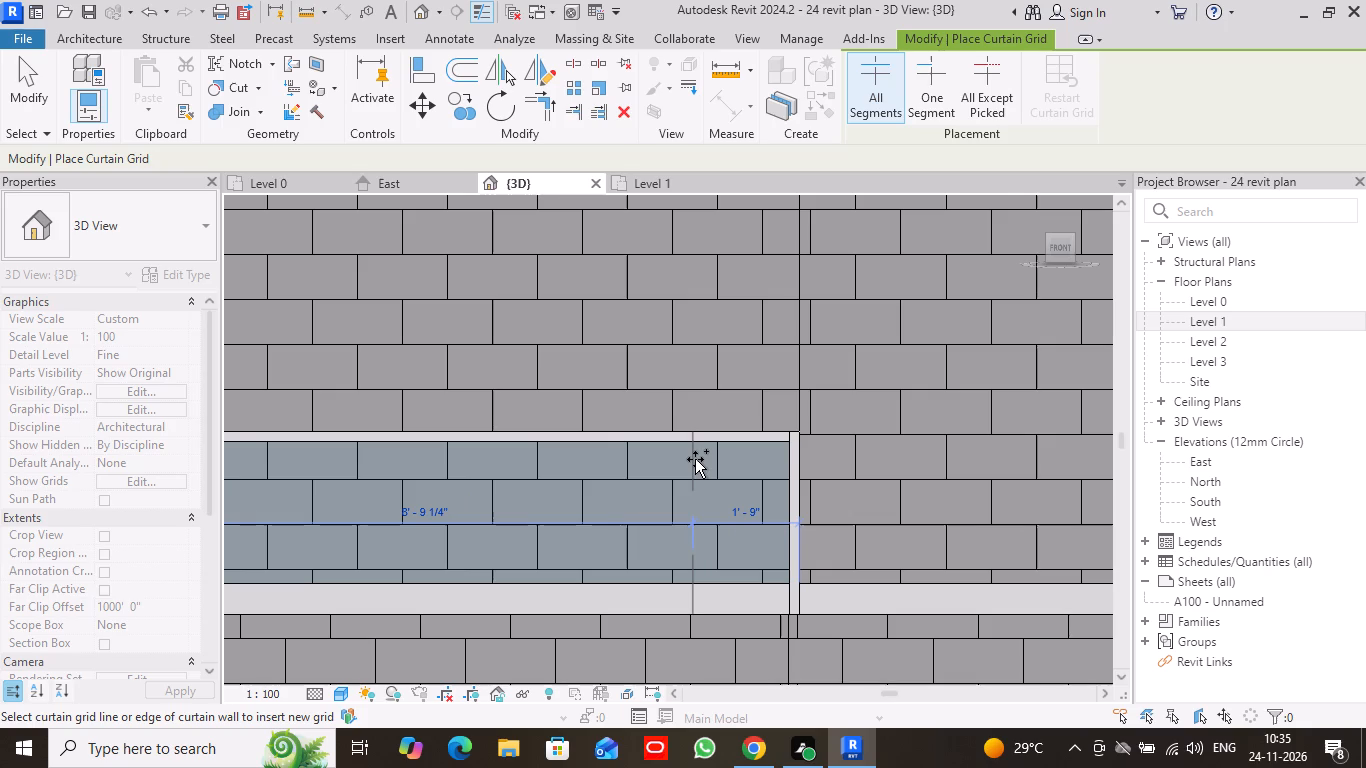
left_click(695, 459)
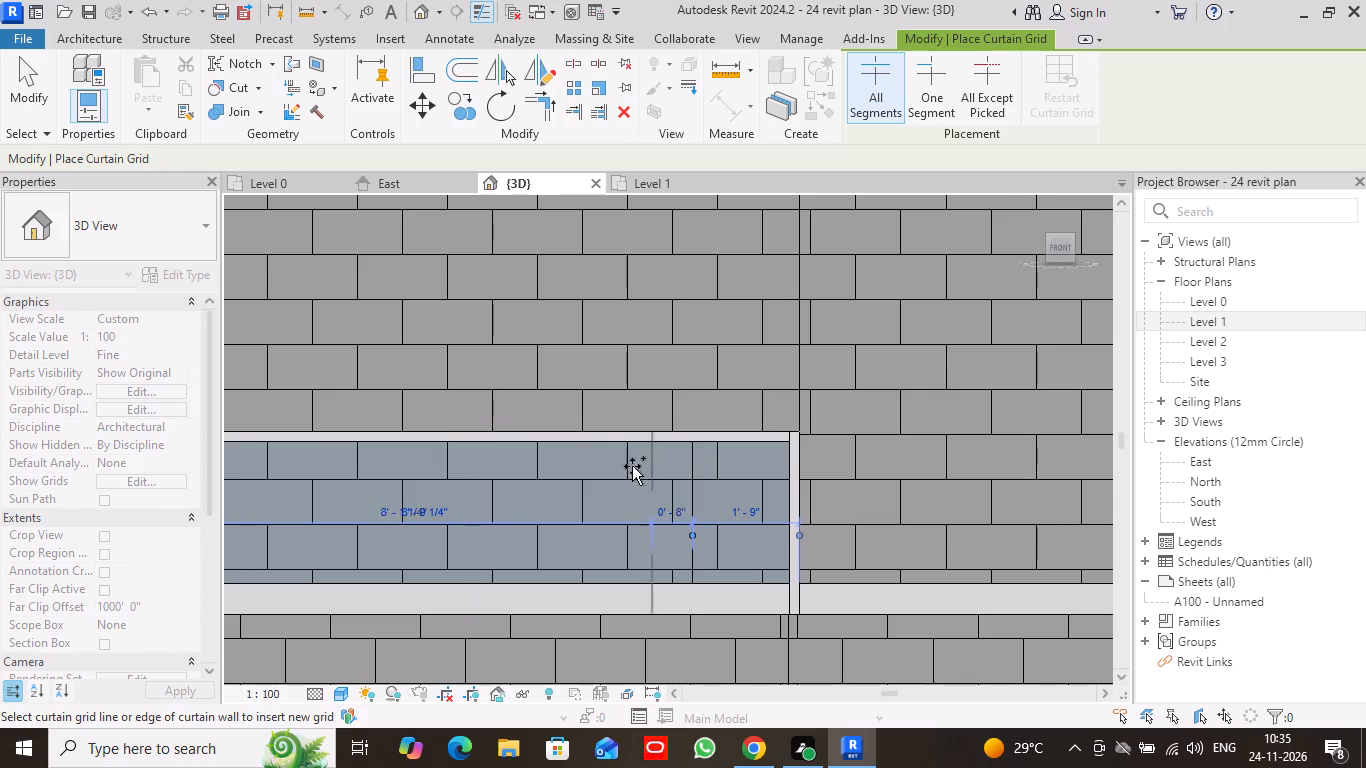
left_click(573, 470)
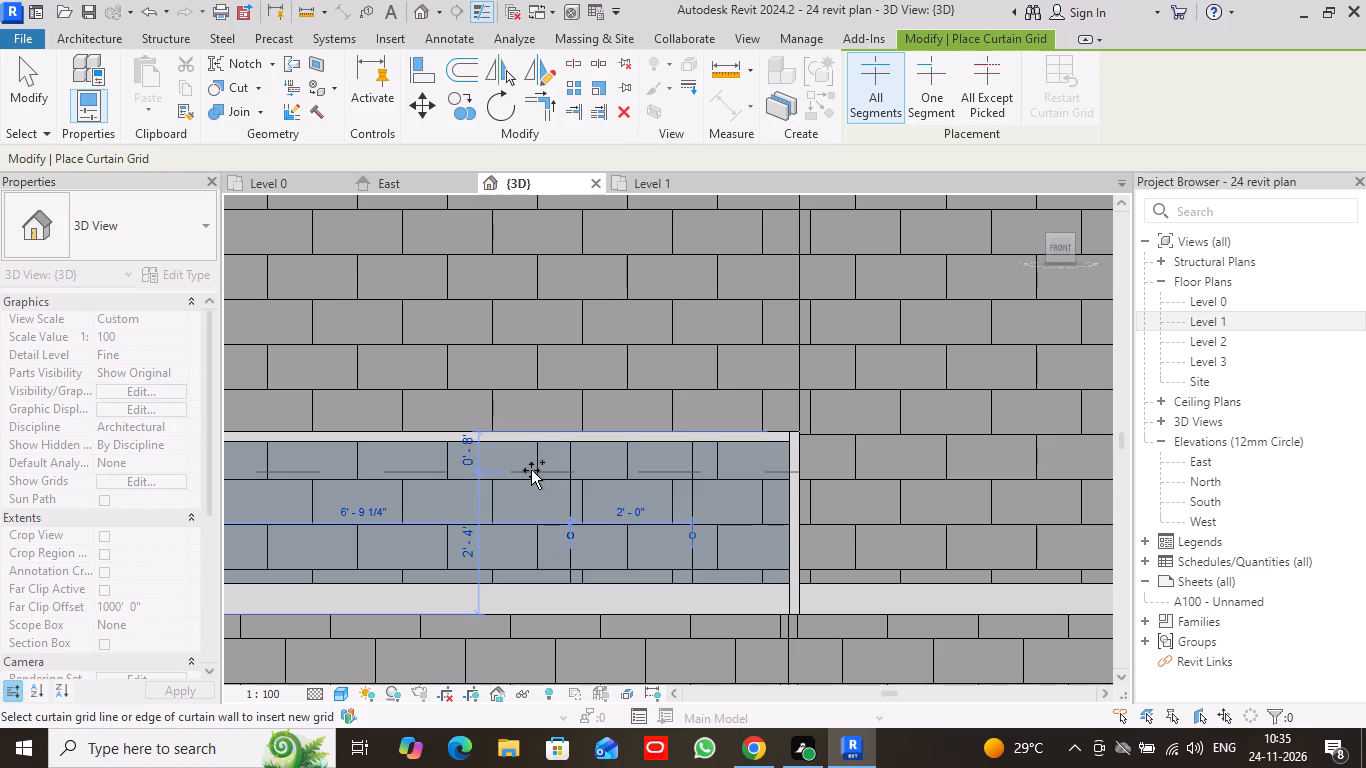
left_click(451, 467)
middle_click_drag(451, 467, 537, 463)
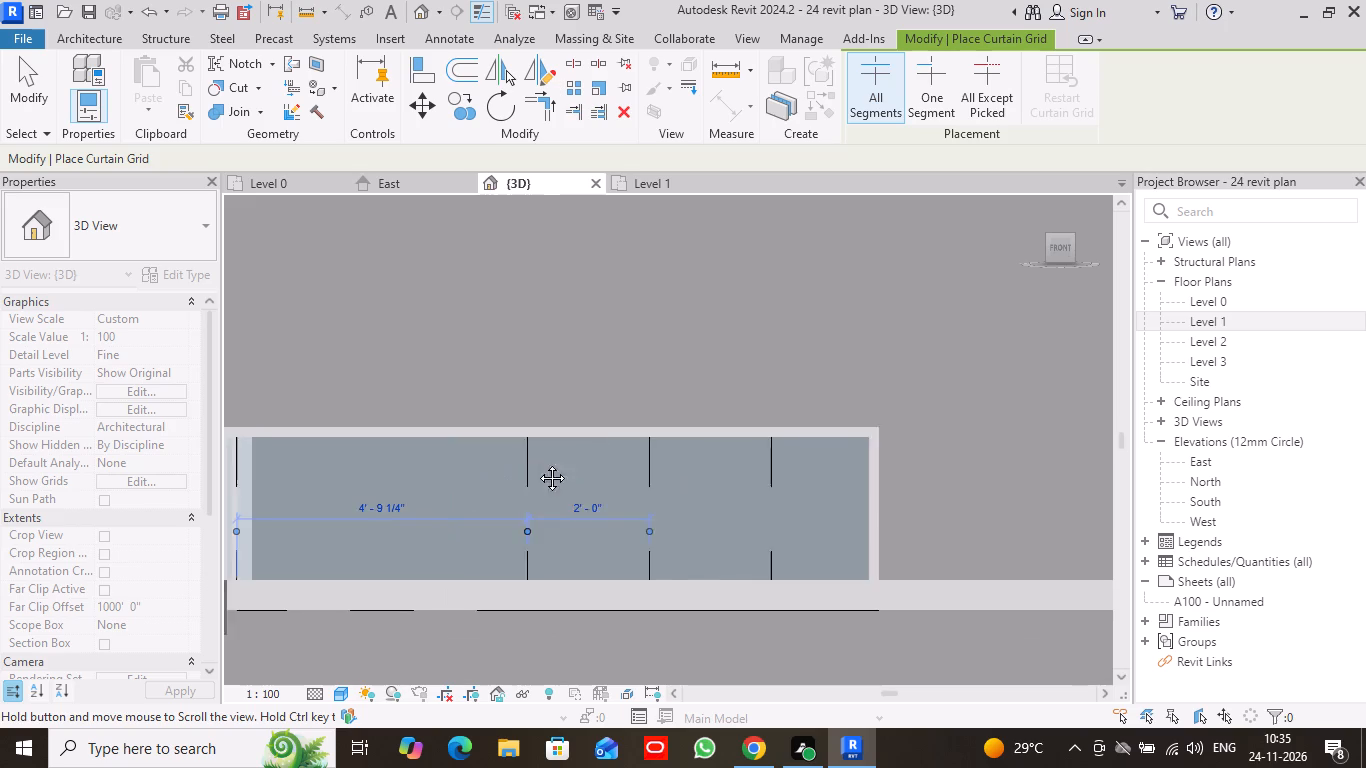
middle_click_drag(537, 463, 655, 464)
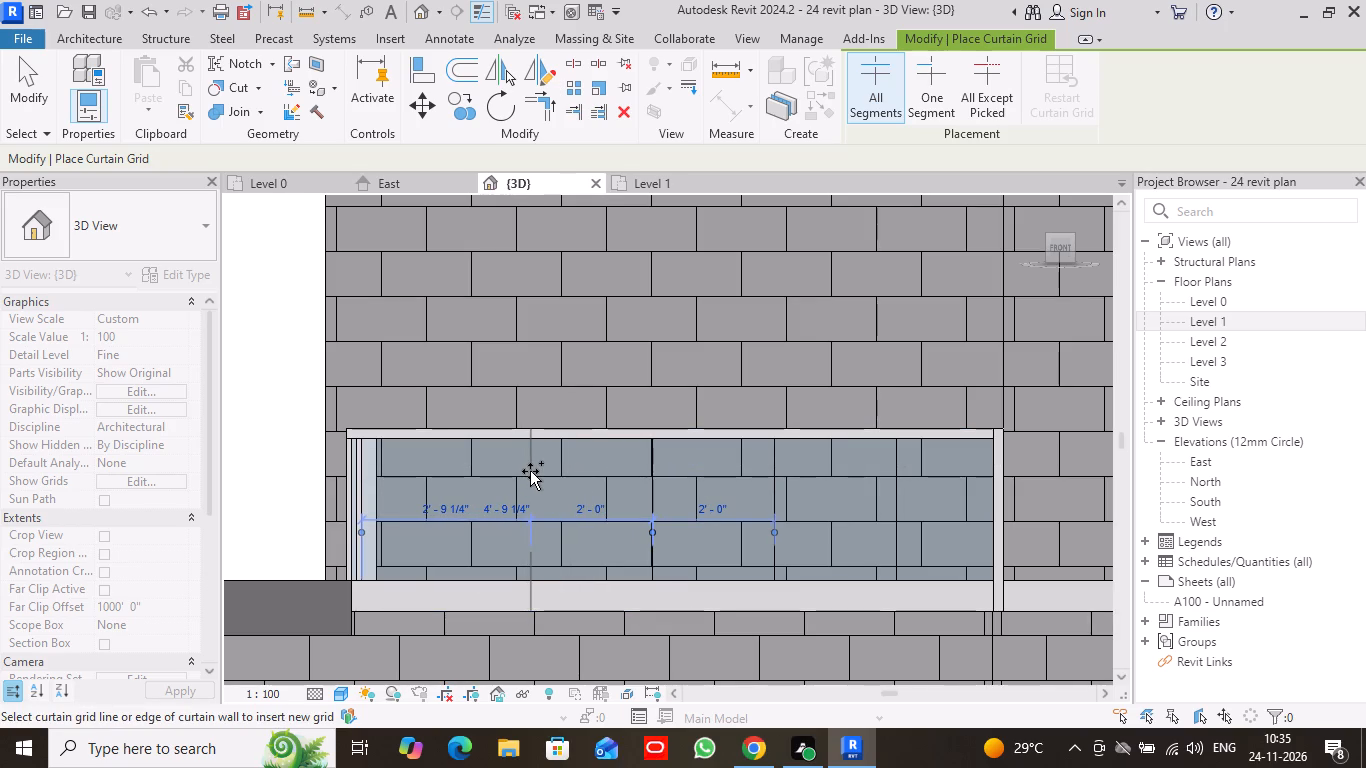
left_click(530, 471)
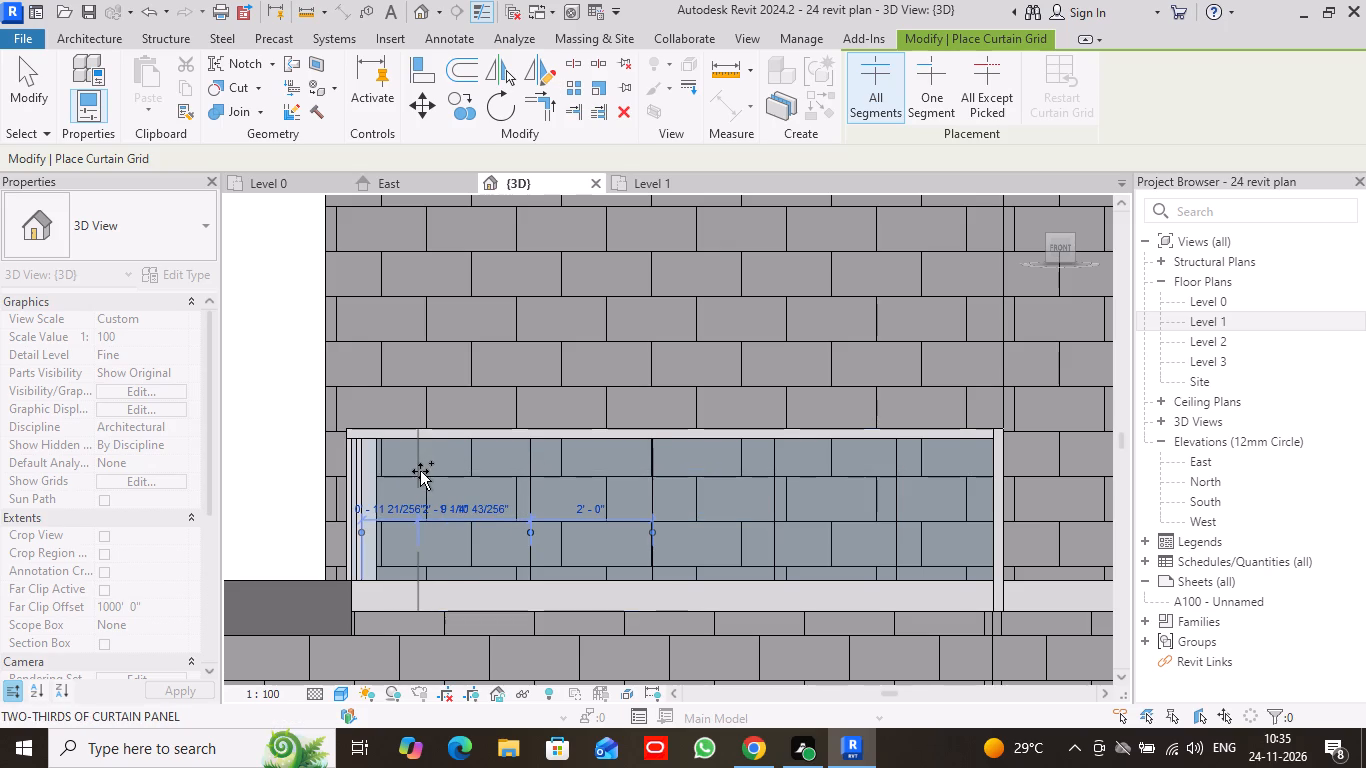
scroll(420, 471, "up", 5)
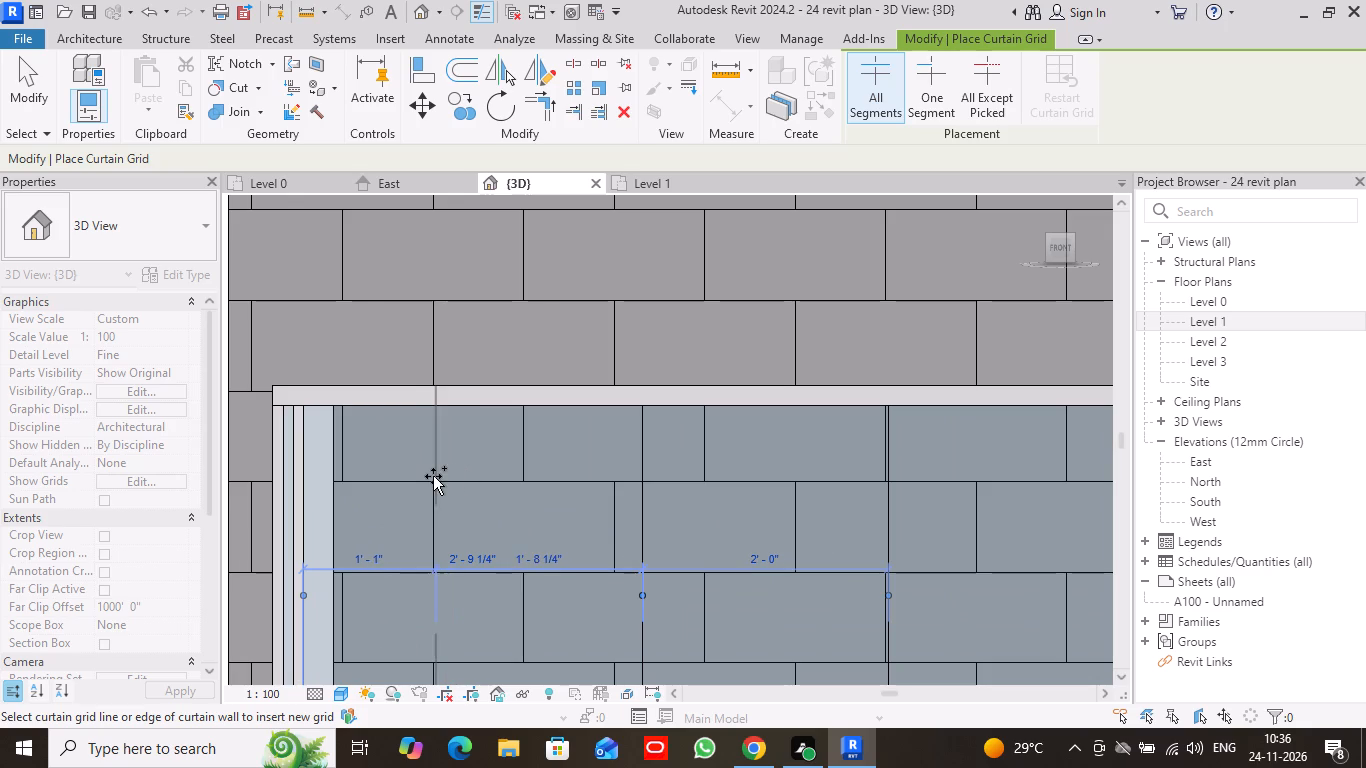
left_click(428, 474)
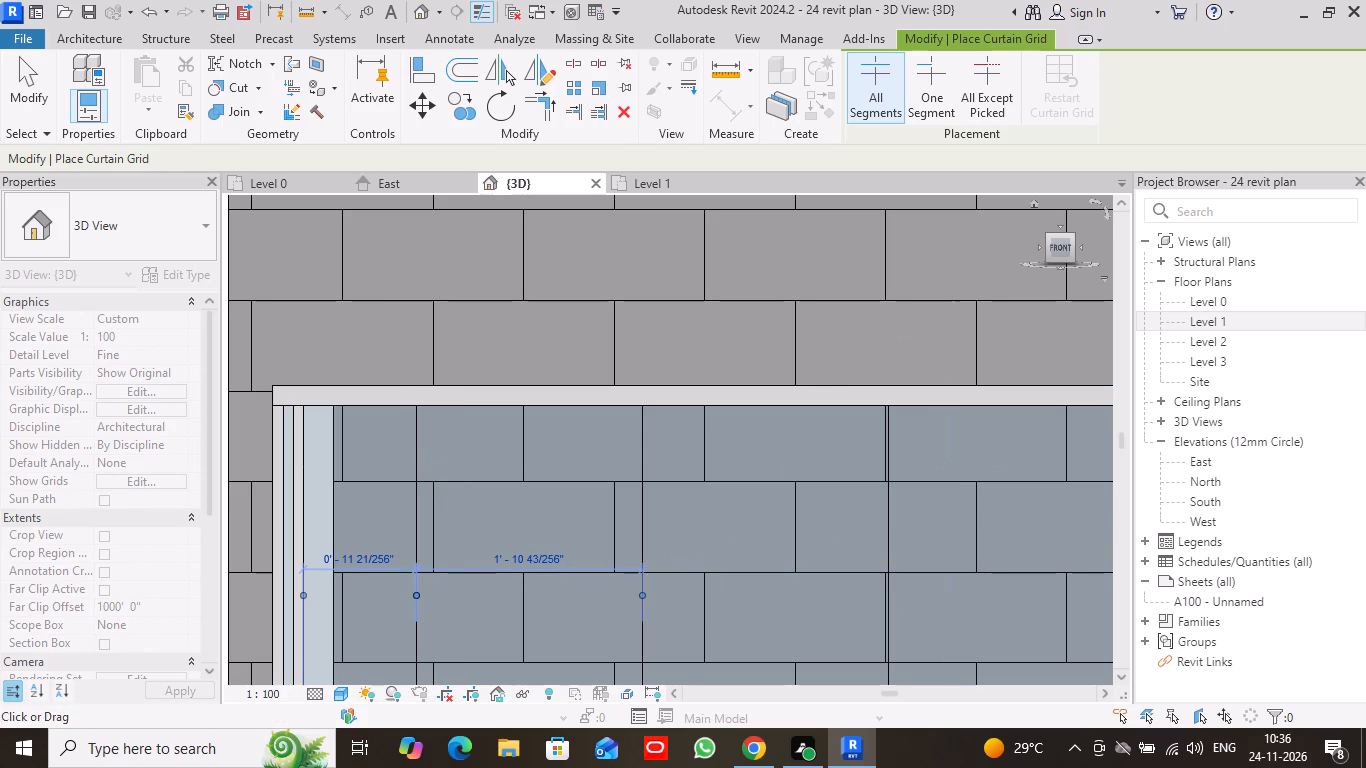
Place four vertical curtain grid lines on the left-side curtain wall at 2'-0" spacing, starting from the front corner.
left_click_drag(1048, 234, 276, 254)
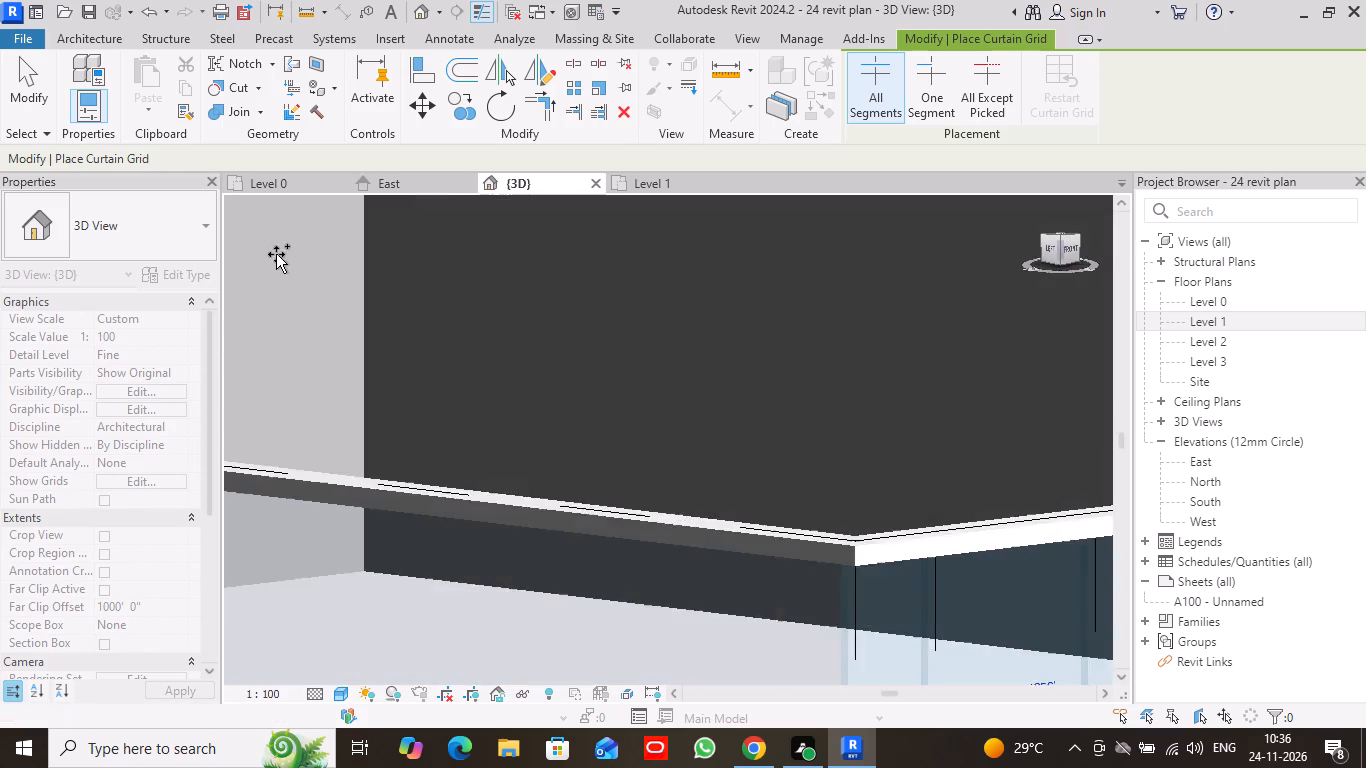
left_click_drag(276, 254, 624, 309)
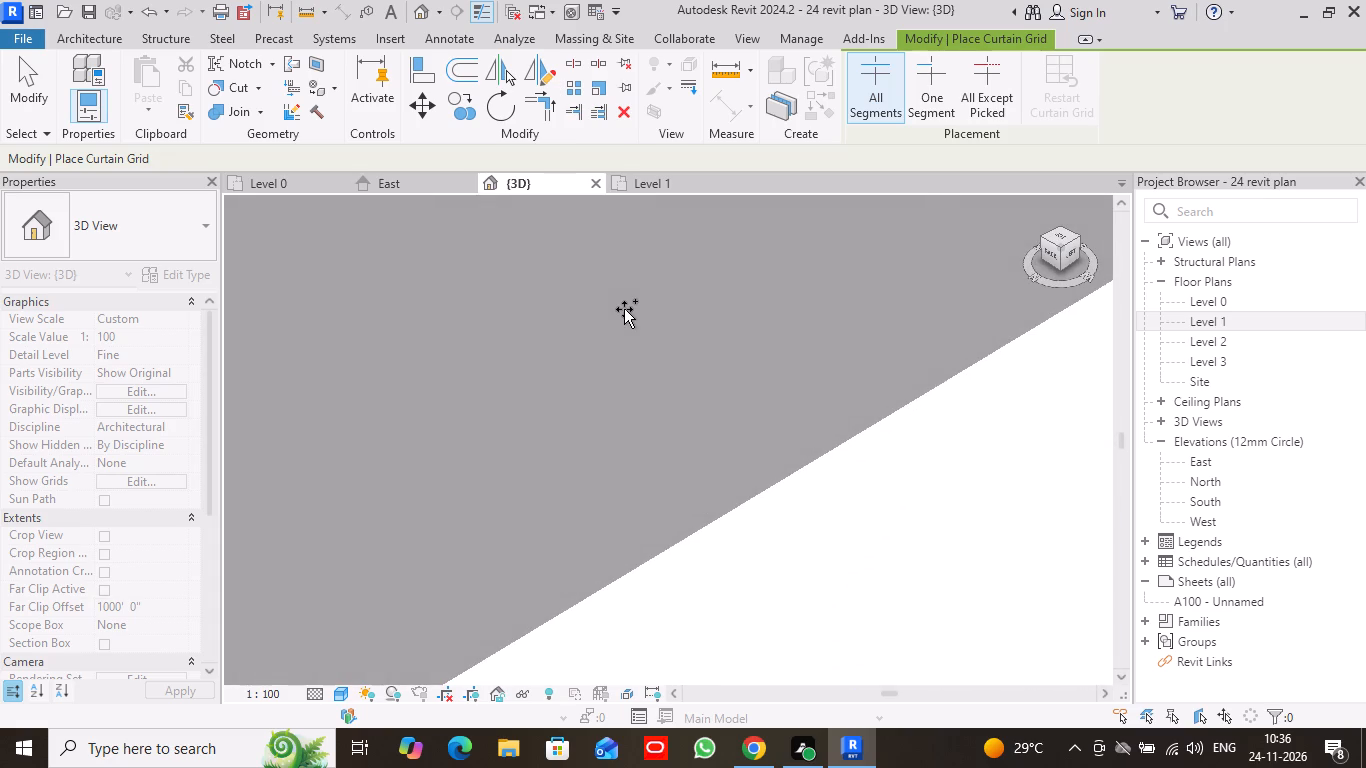
left_click_drag(624, 309, 624, 251)
scroll(868, 378, "down", 14)
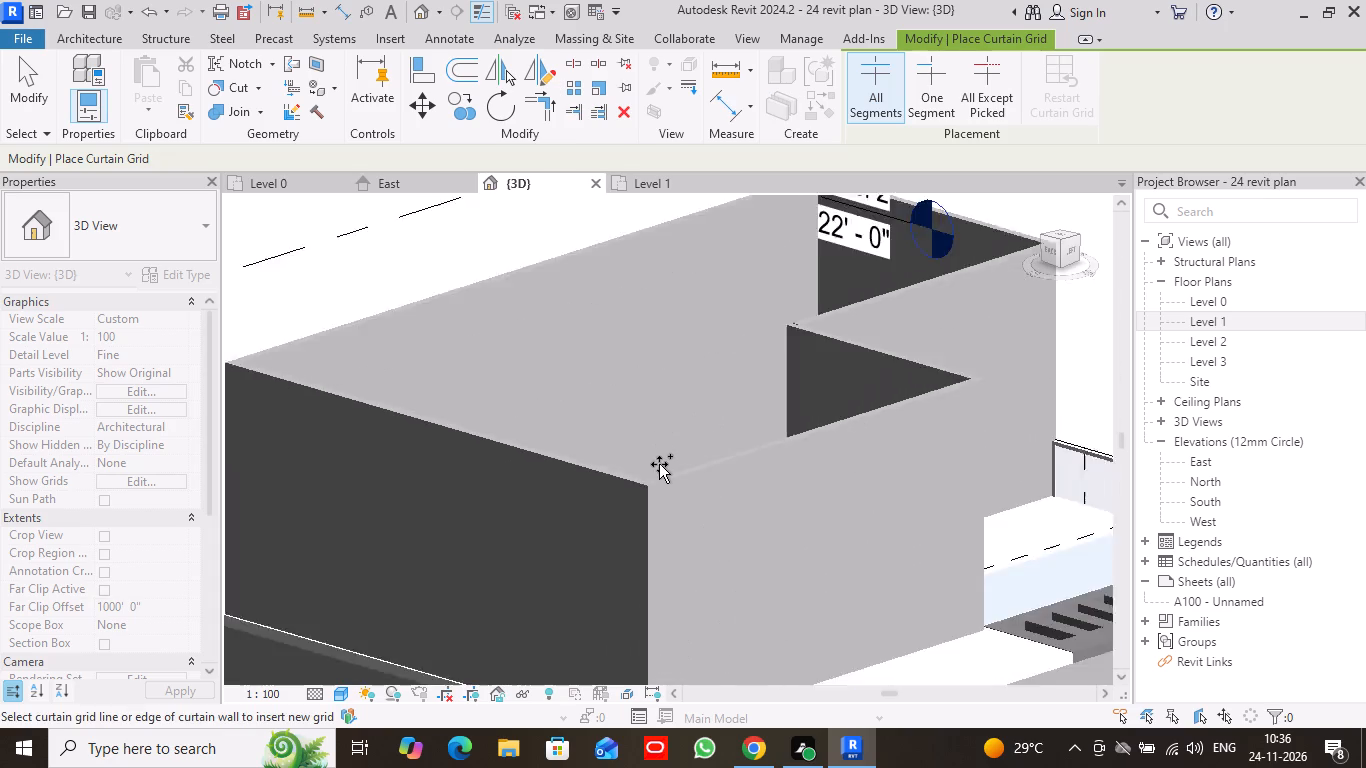
scroll(659, 464, "down", 2)
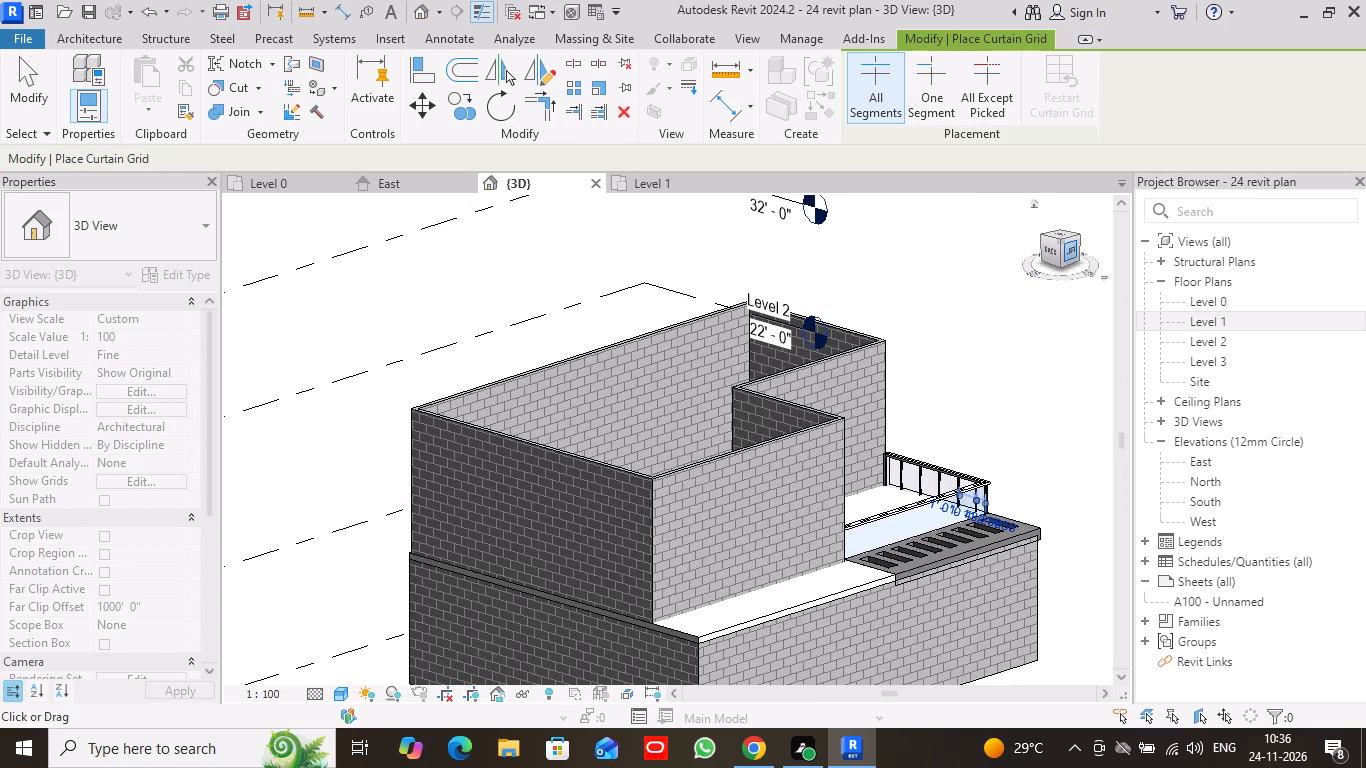
left_click(1071, 248)
scroll(683, 452, "down", 2)
middle_click_drag(683, 452, 933, 435)
scroll(934, 435, "down", 3)
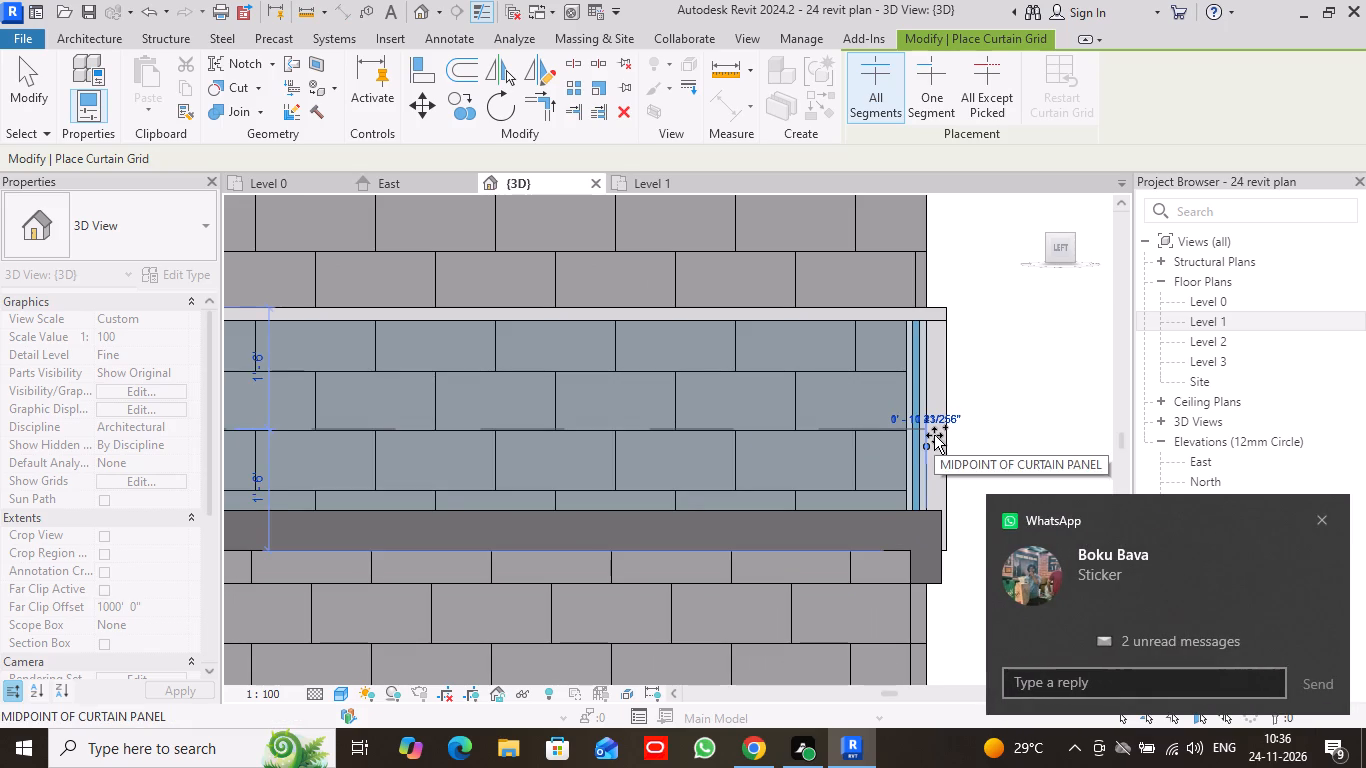
left_click(767, 387)
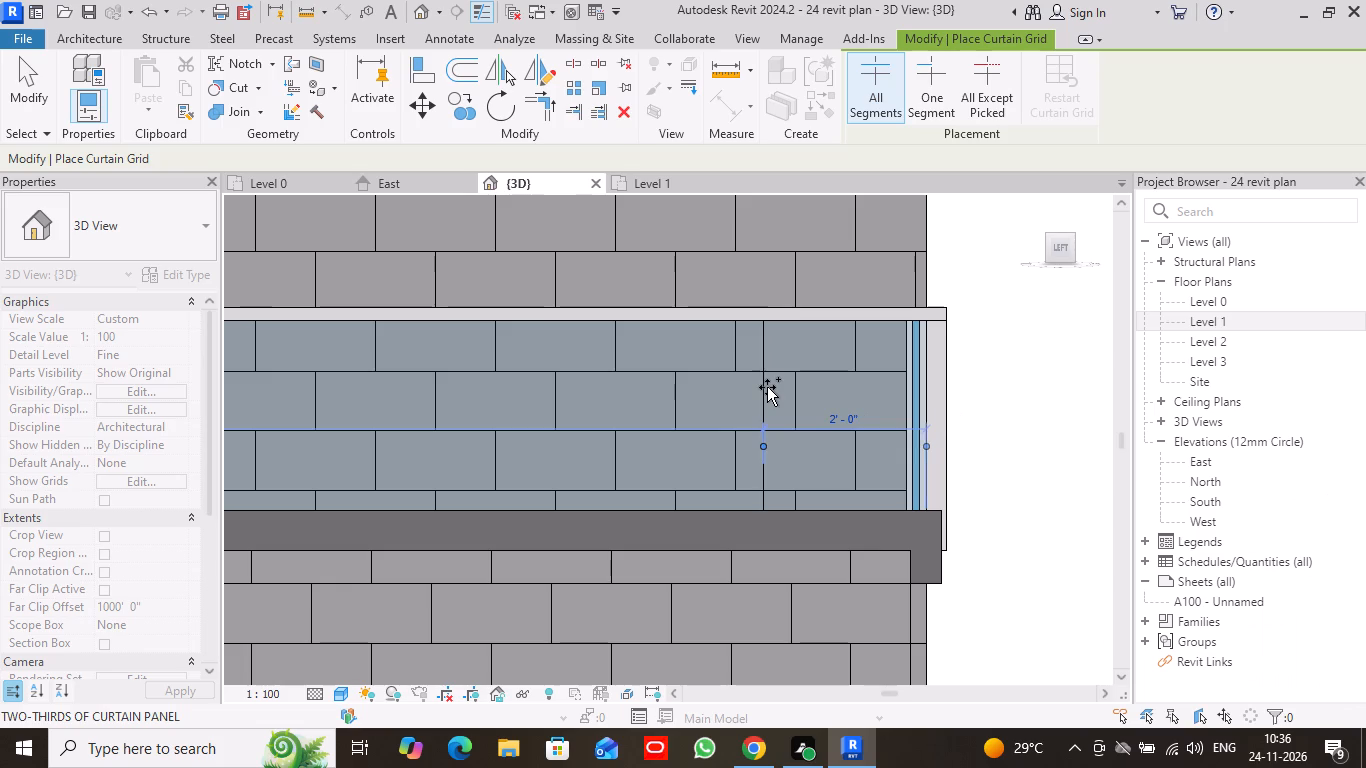
middle_click_drag(767, 387, 945, 377)
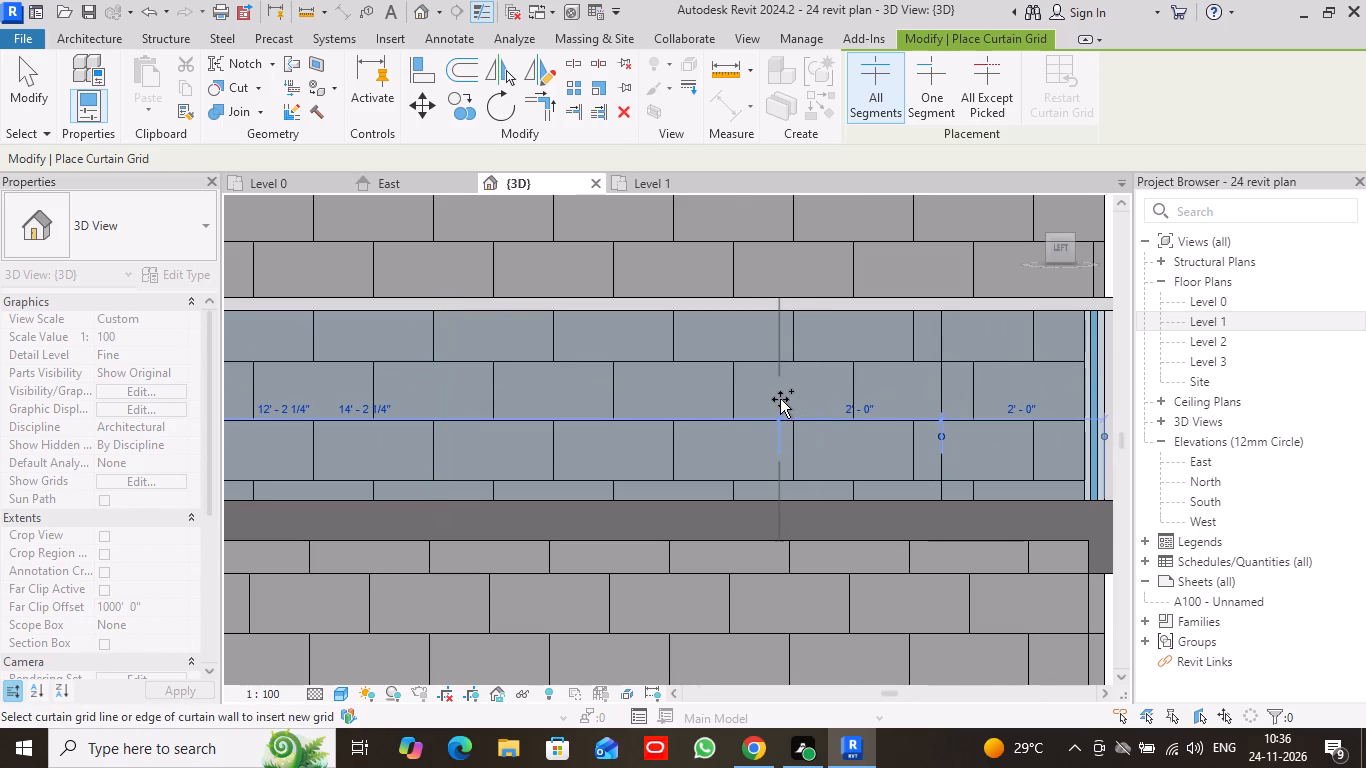
left_click(780, 399)
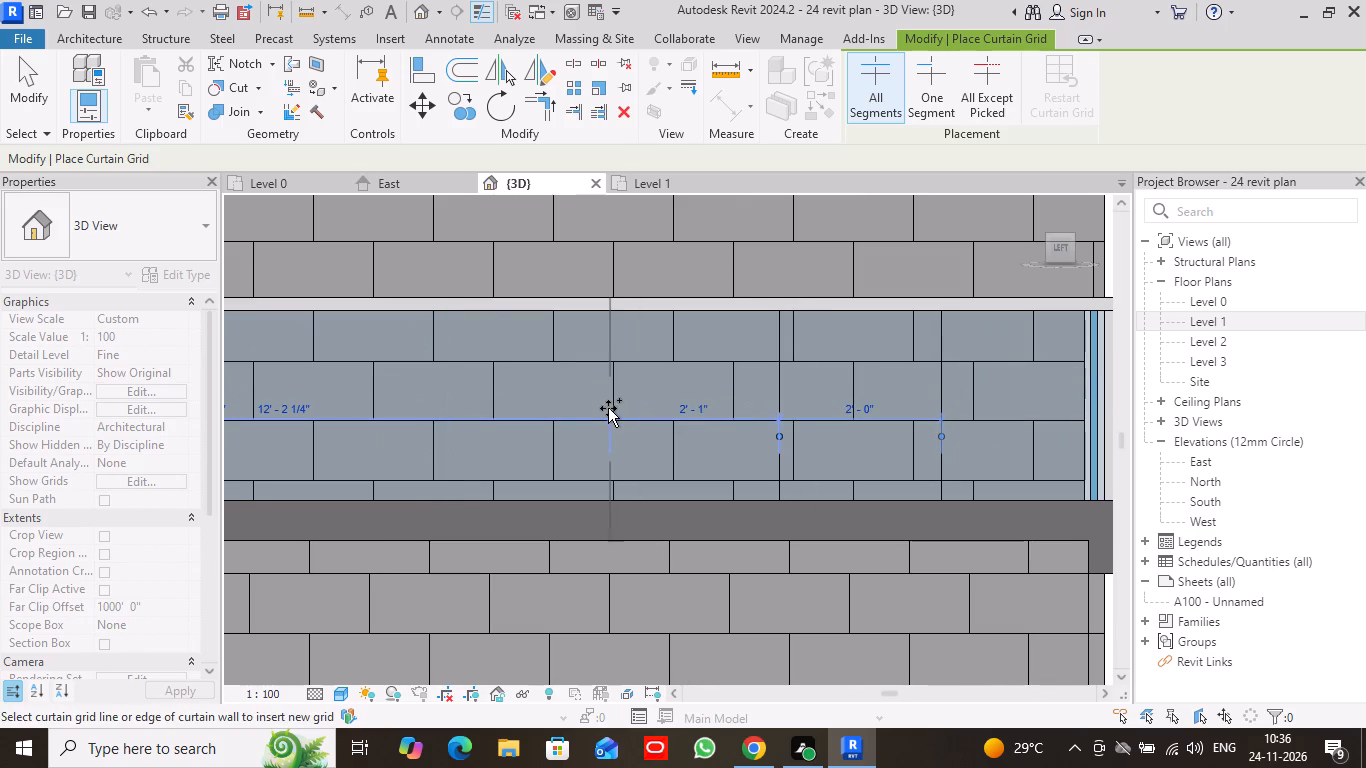
left_click(615, 407)
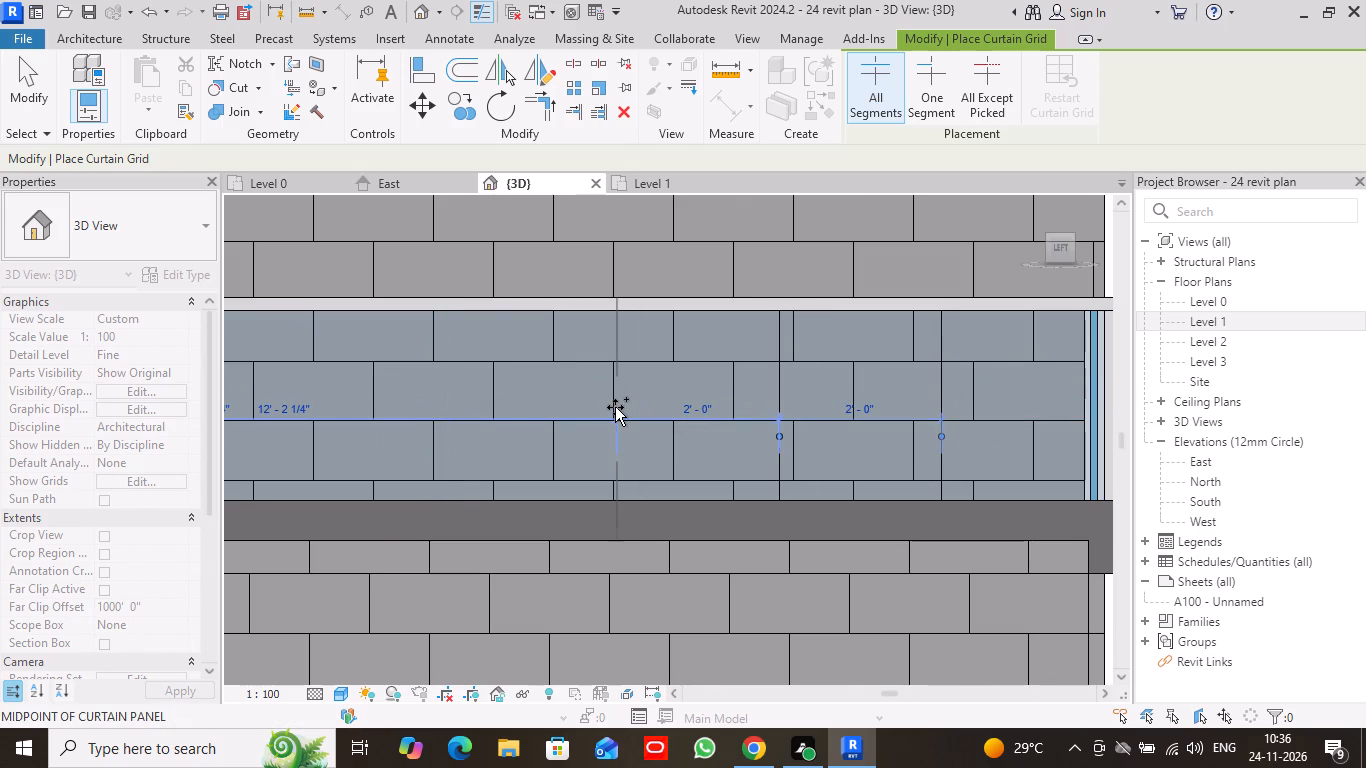
left_click(454, 407)
Add three more vertical grid lines along the left-side curtain wall, one at 2'-0" and two at 2'-0 3/4" spacing, and finish grid placement.
middle_click_drag(454, 407, 575, 395)
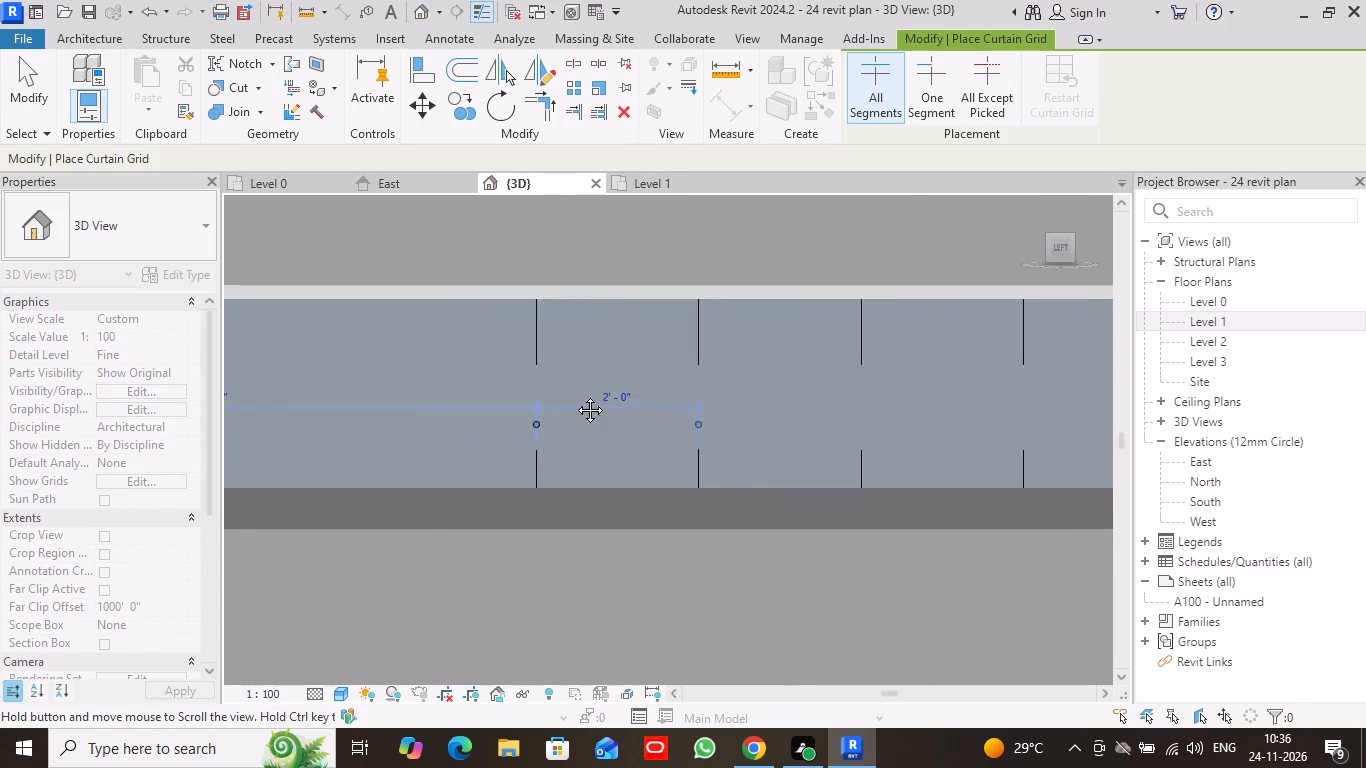
middle_click_drag(575, 395, 774, 382)
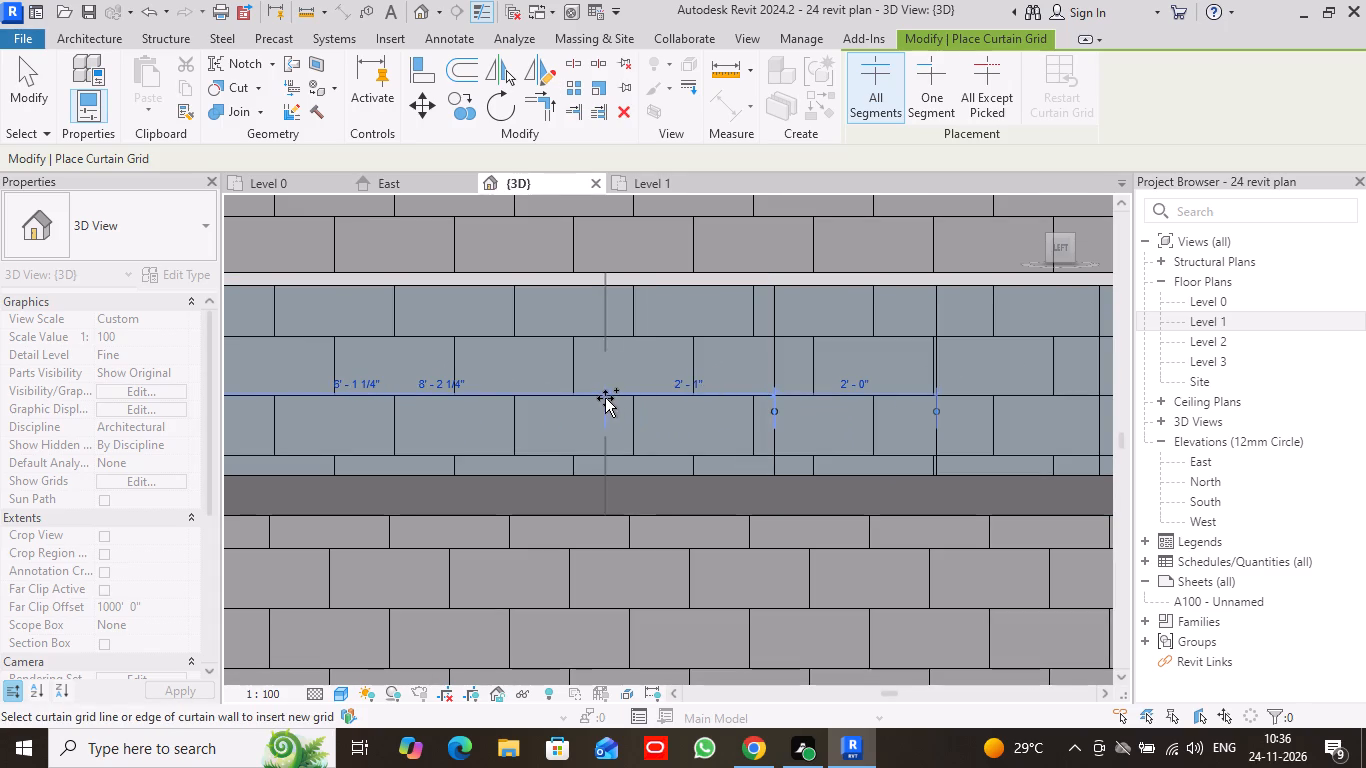
left_click(612, 398)
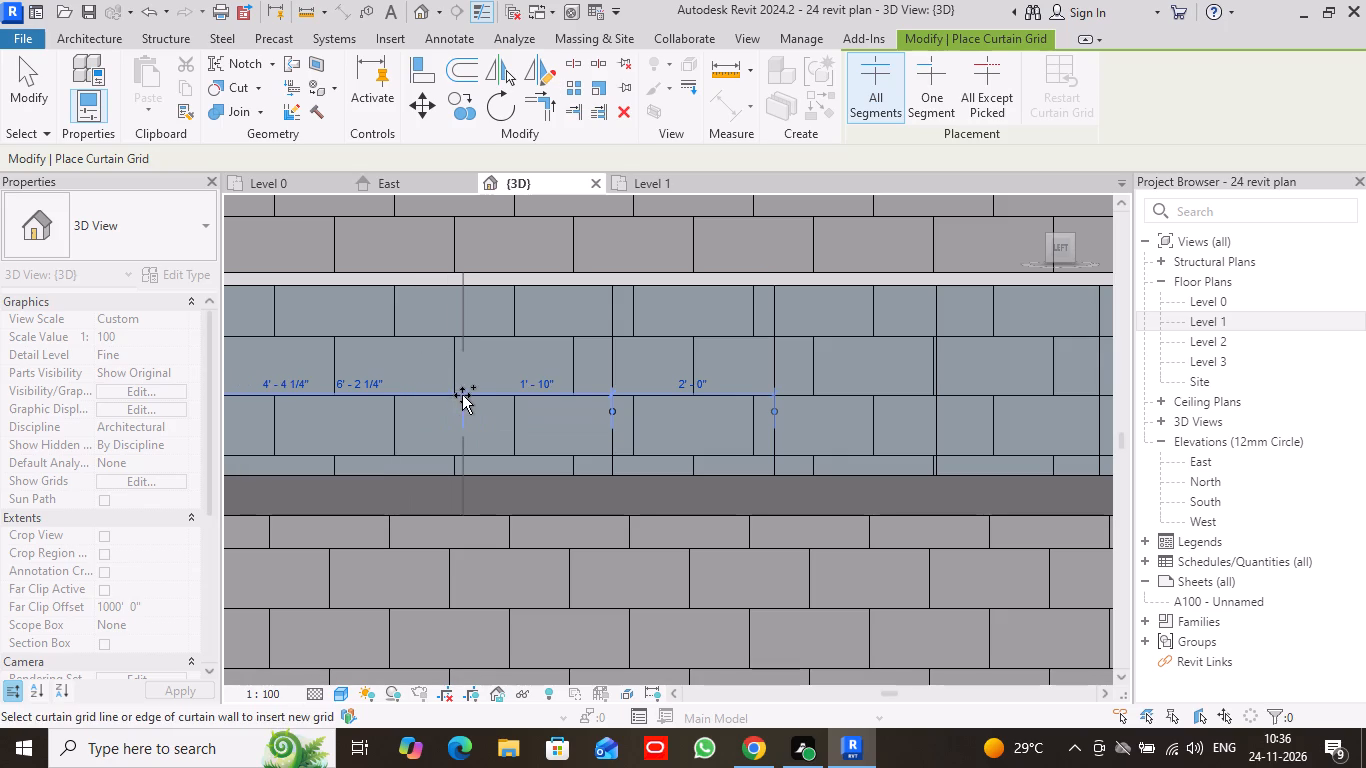
left_click(459, 397)
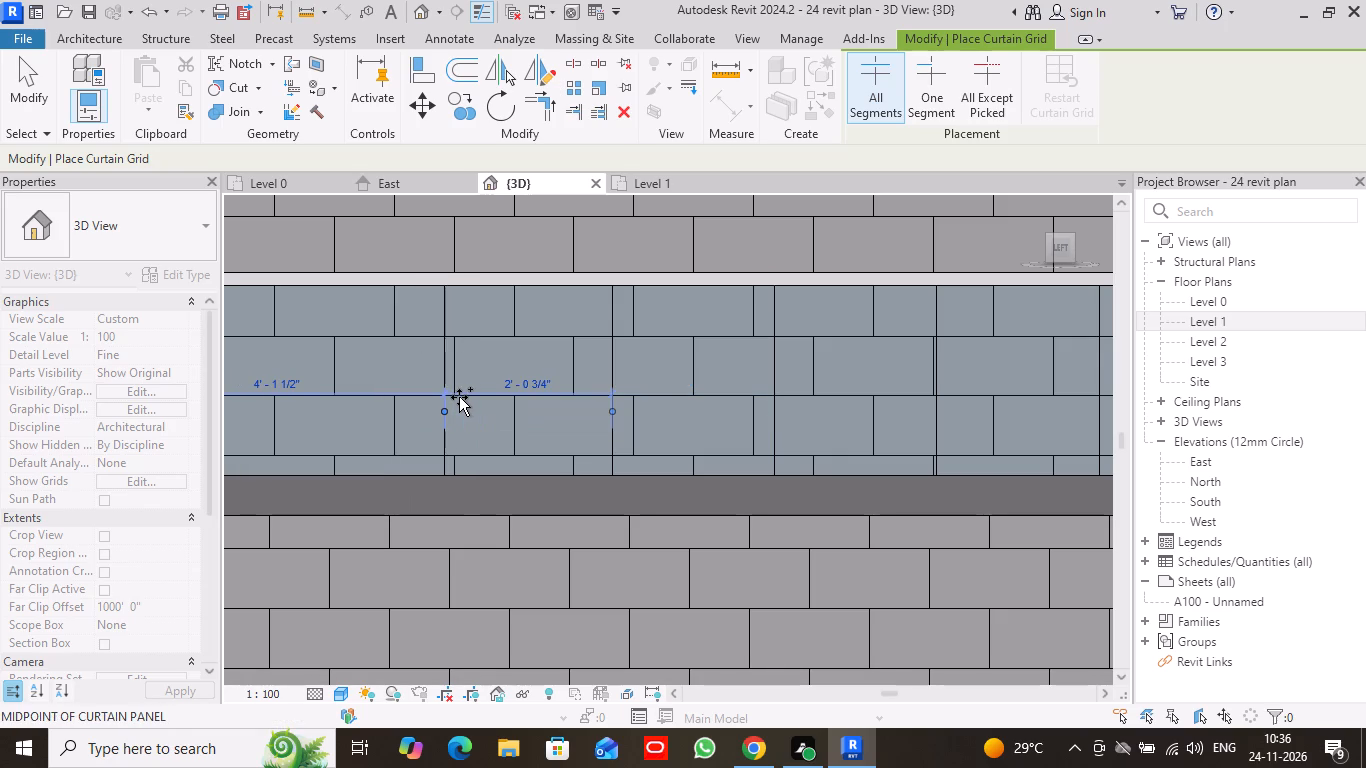
middle_click_drag(459, 397, 753, 395)
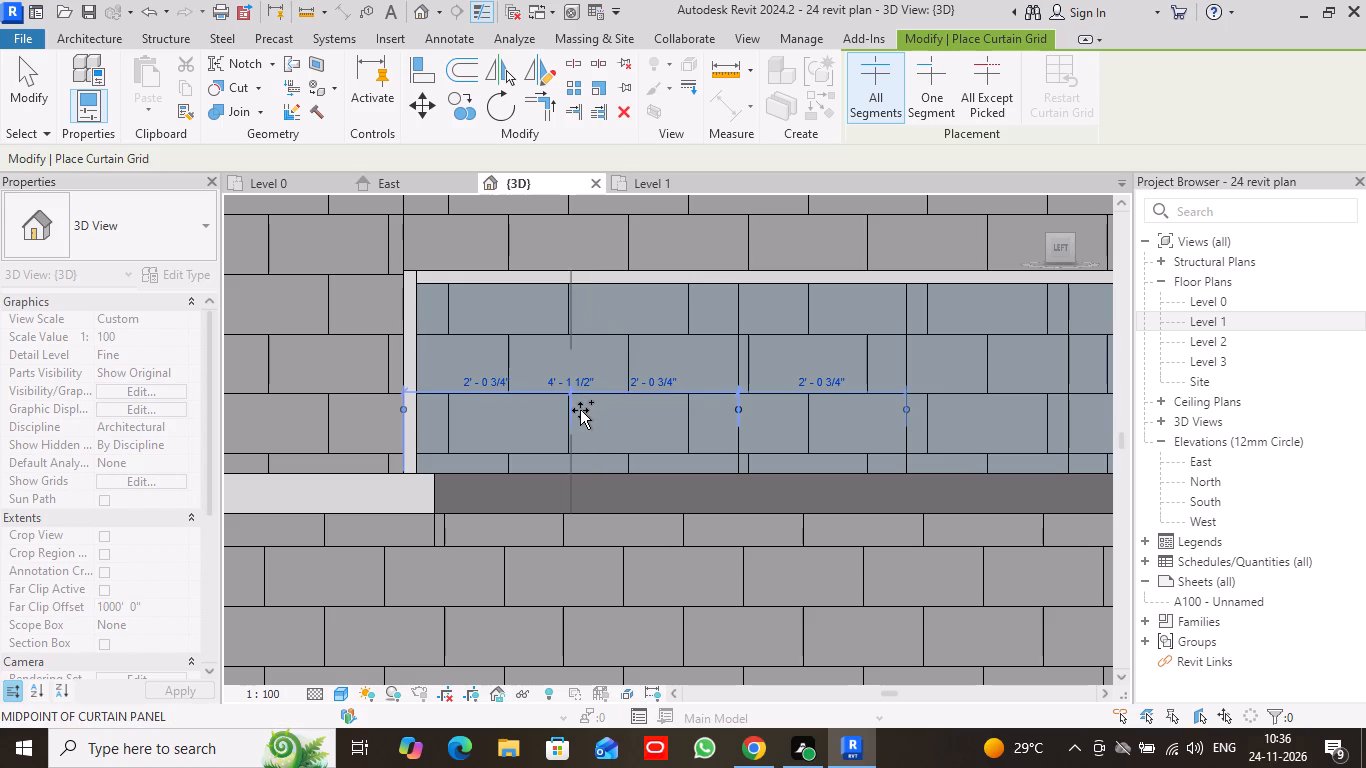
left_click(580, 410)
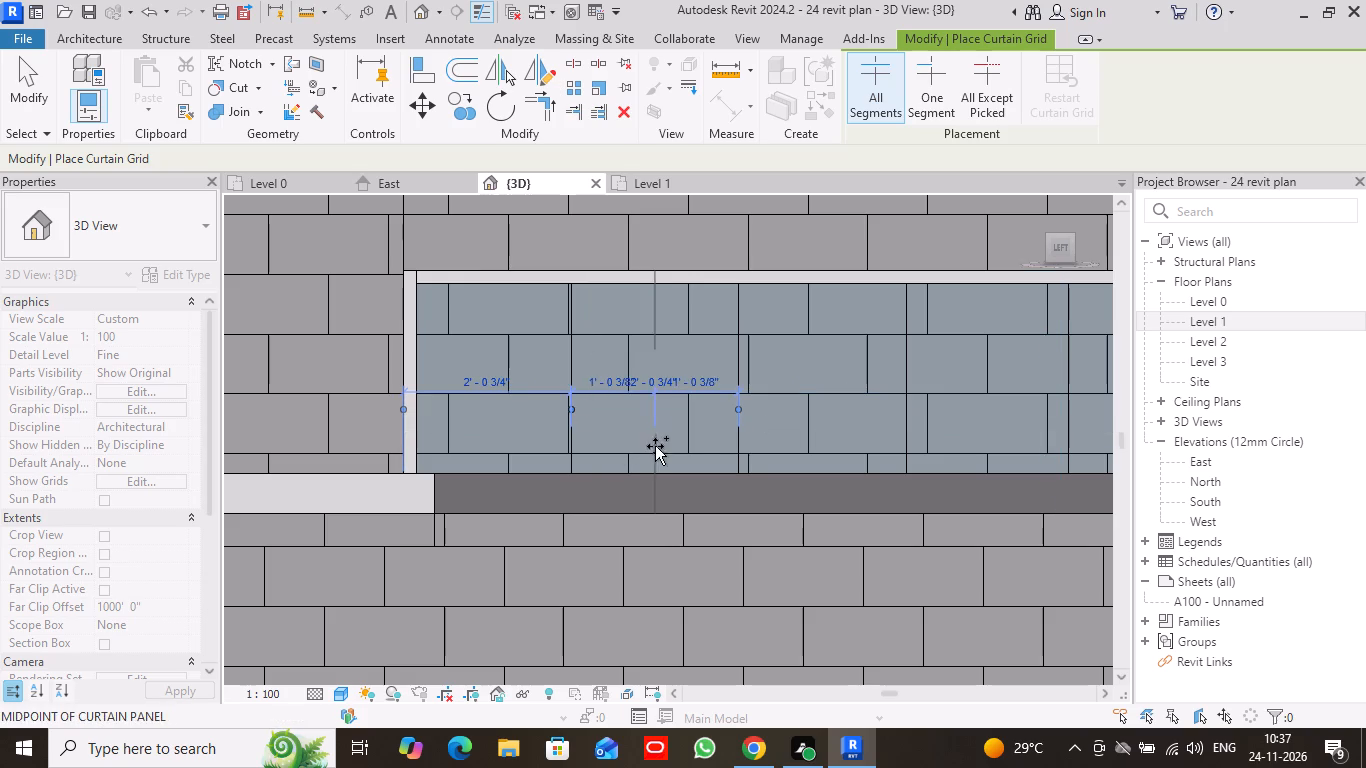
left_click(25, 87)
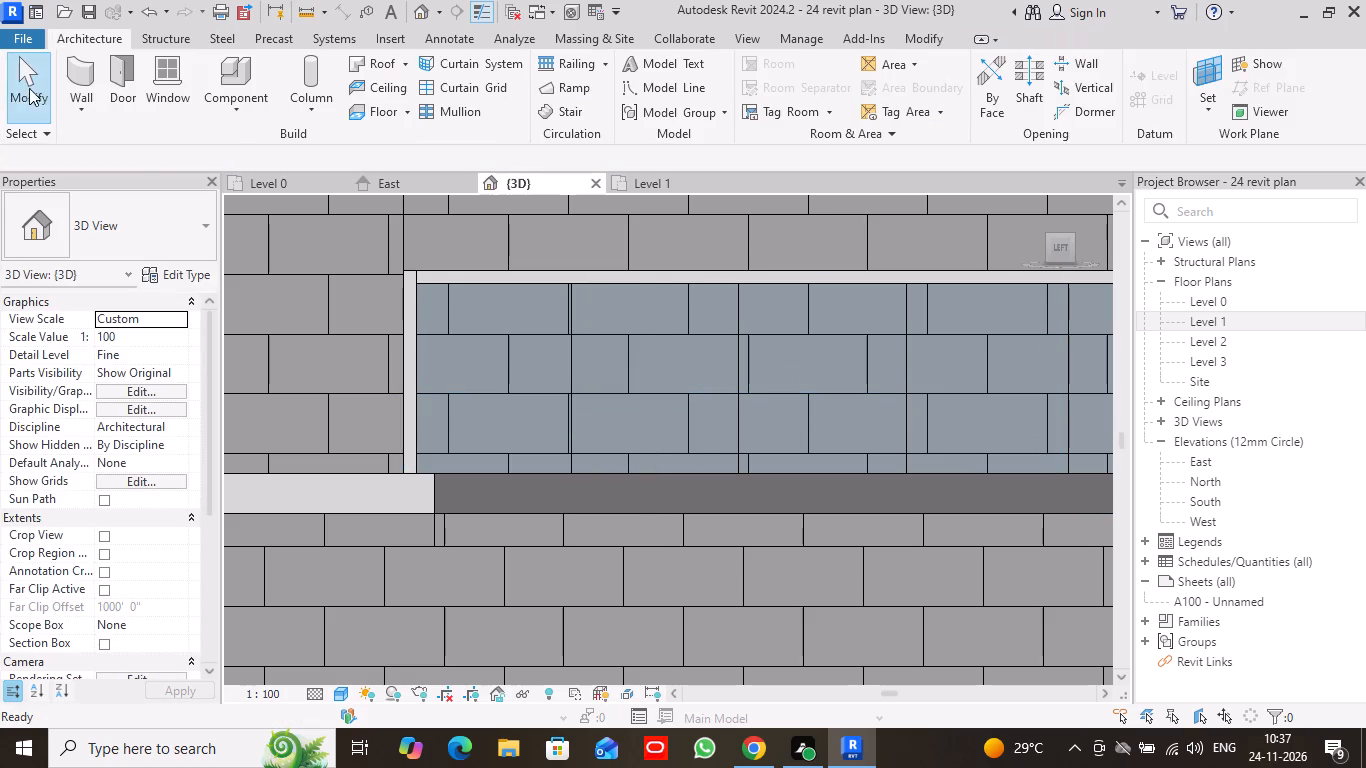
Examine the grid divisions of both curtain walls around the Level 1 notch in the 3D view.
scroll(539, 402, "down", 5)
scroll(702, 530, "down", 2)
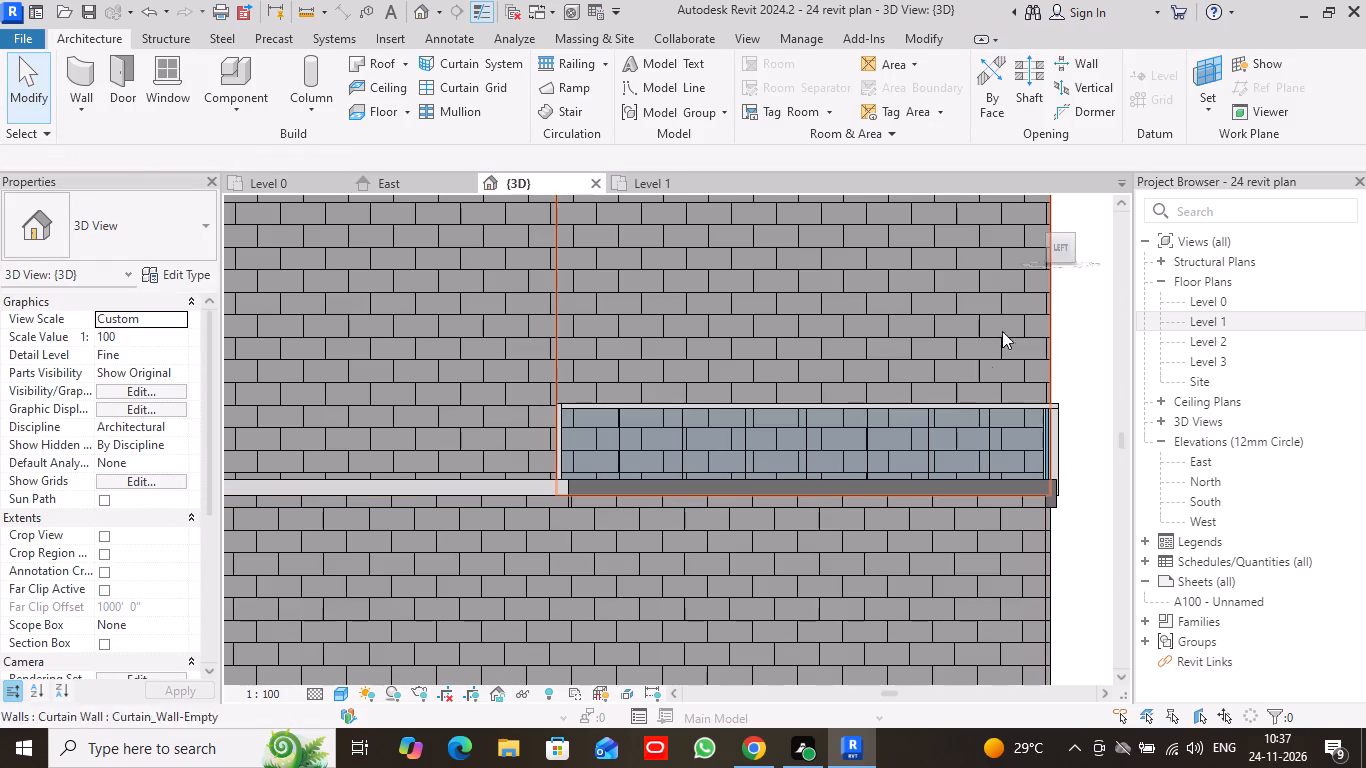
left_click_drag(1072, 235, 1031, 273)
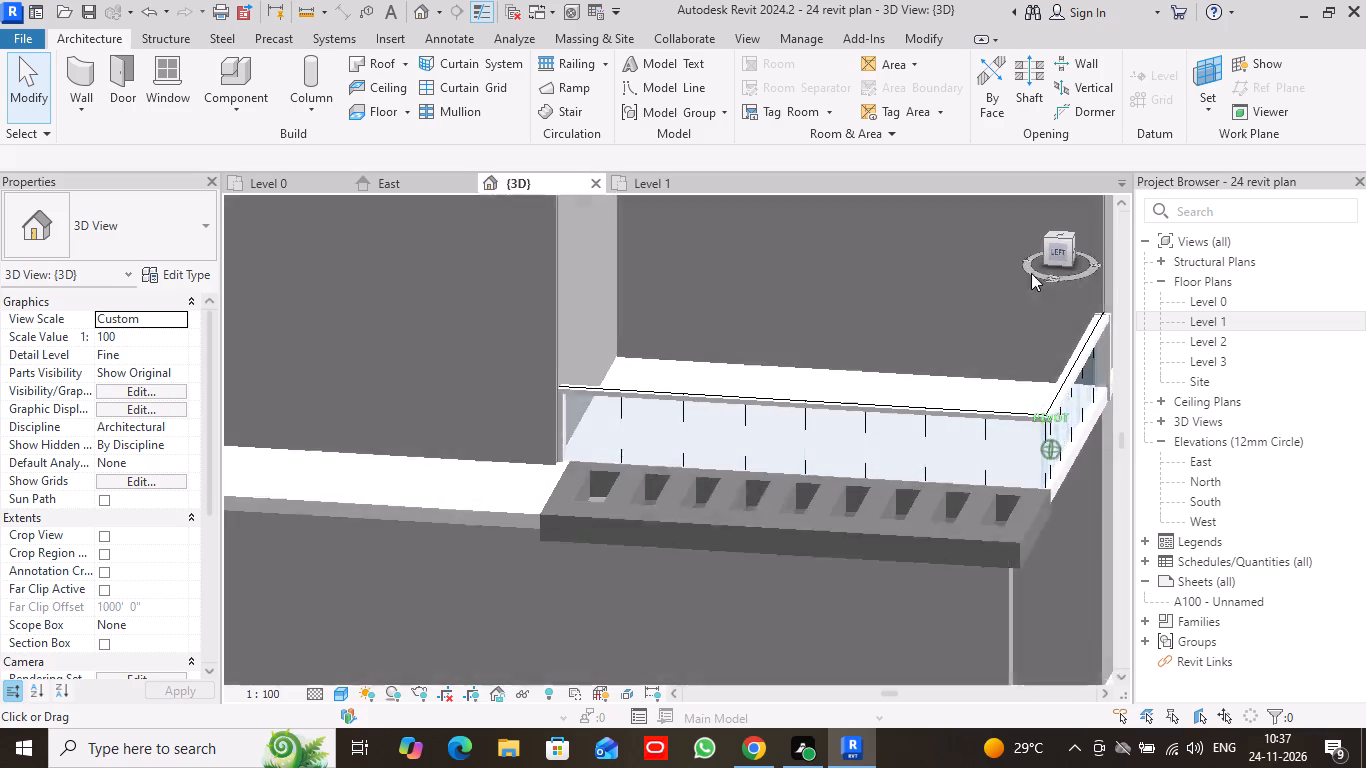
left_click_drag(1031, 273, 1024, 280)
scroll(882, 457, "up", 4)
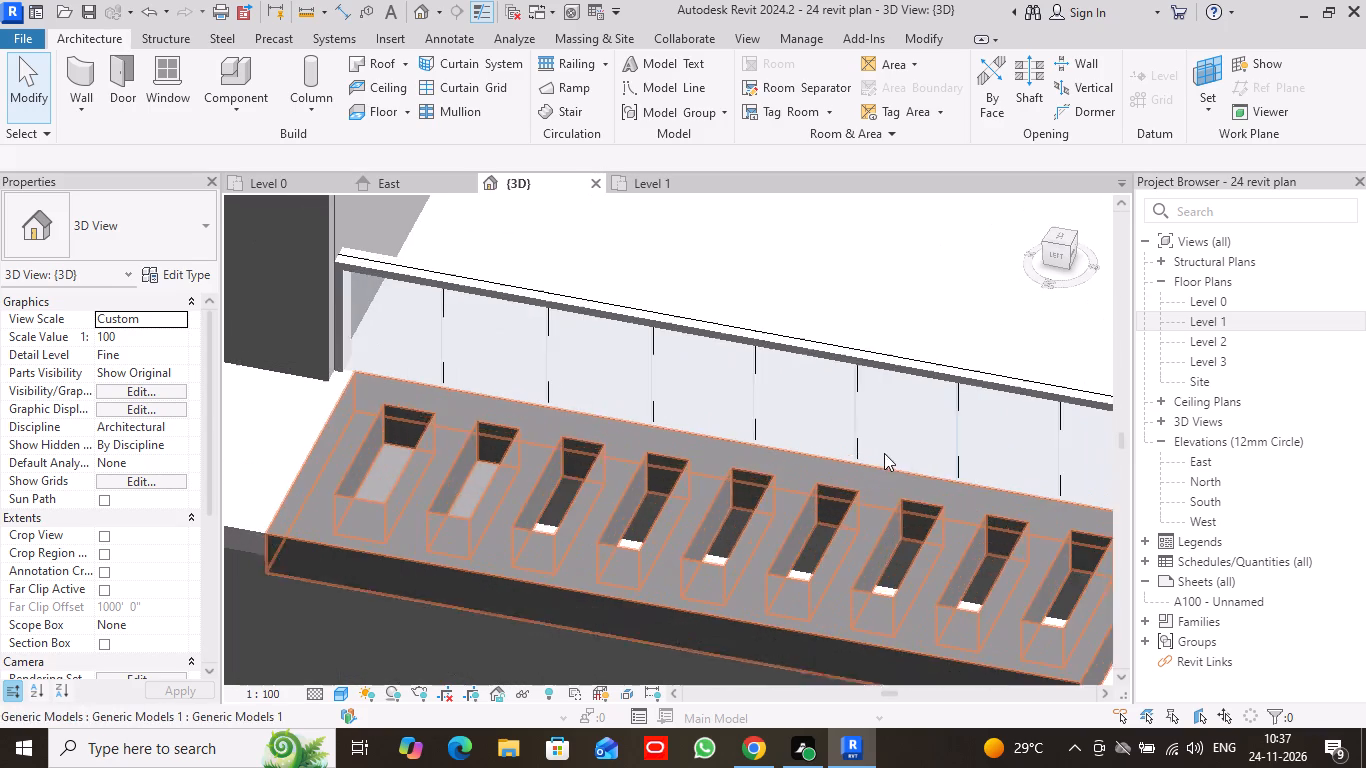
middle_click_drag(1017, 465, 659, 388)
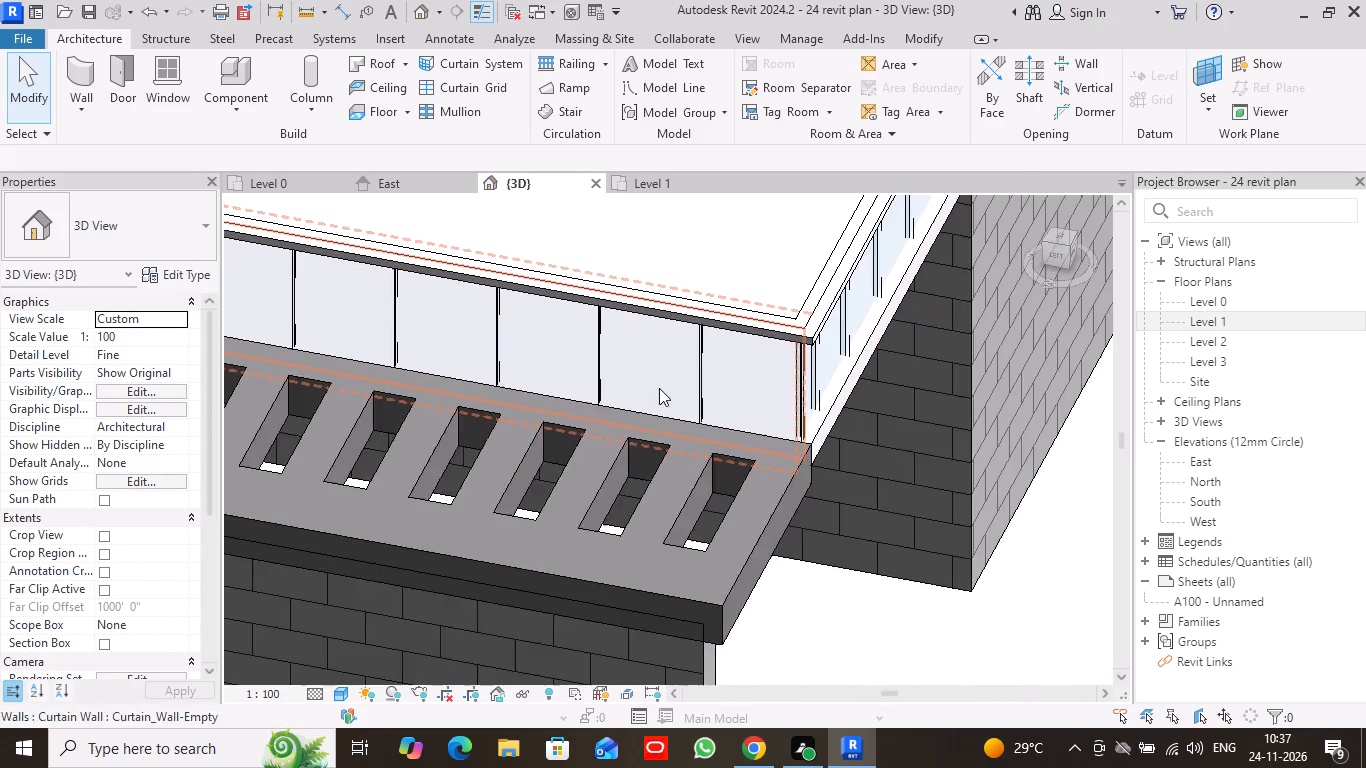
scroll(855, 487, "down", 4)
scroll(943, 525, "down", 2)
middle_click_drag(973, 536, 933, 577)
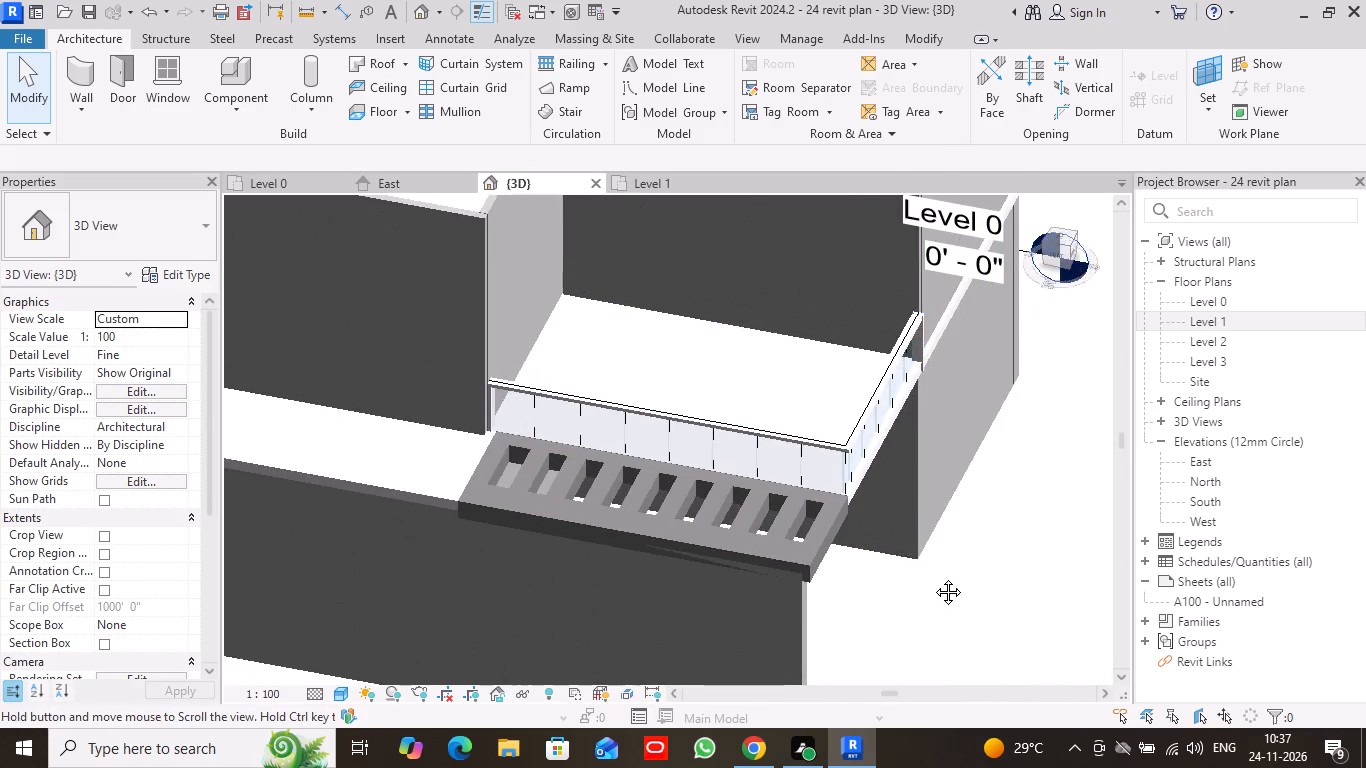
middle_click_drag(933, 577, 917, 585)
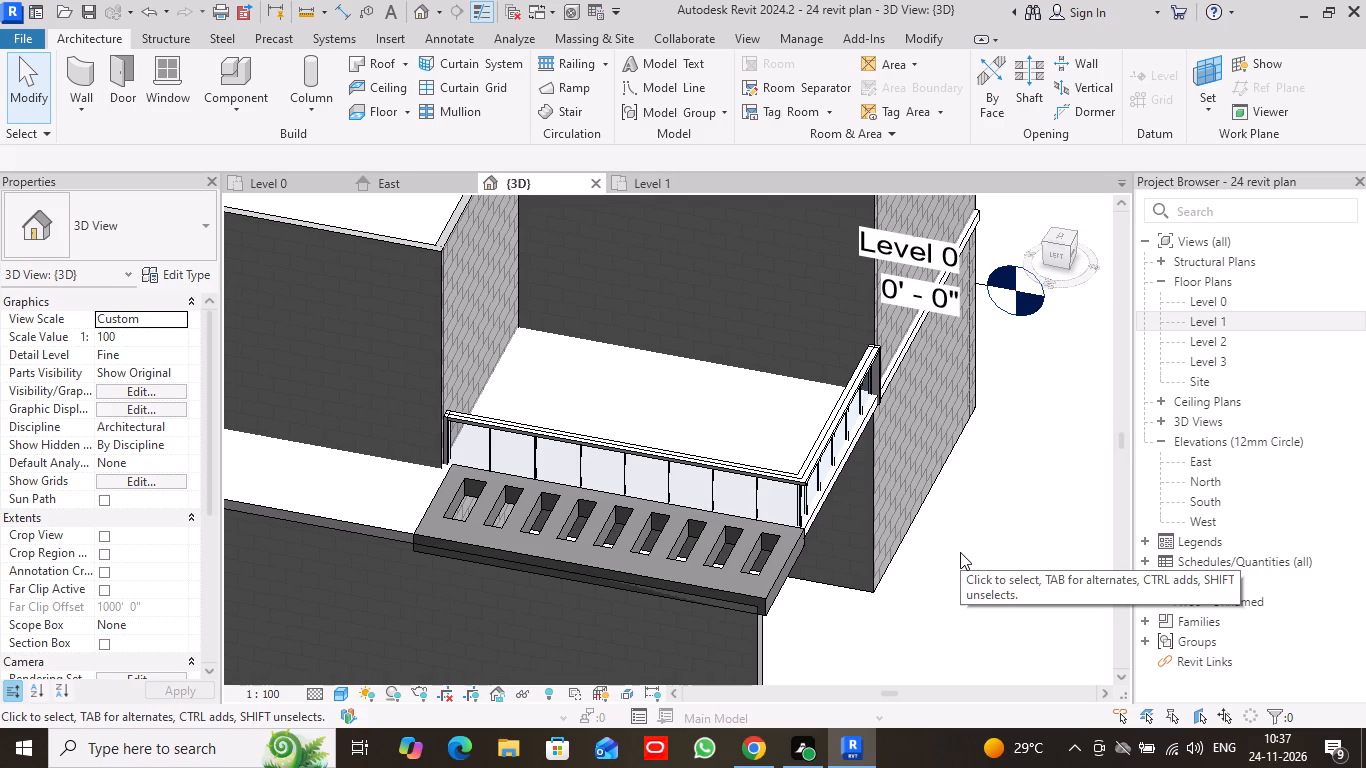
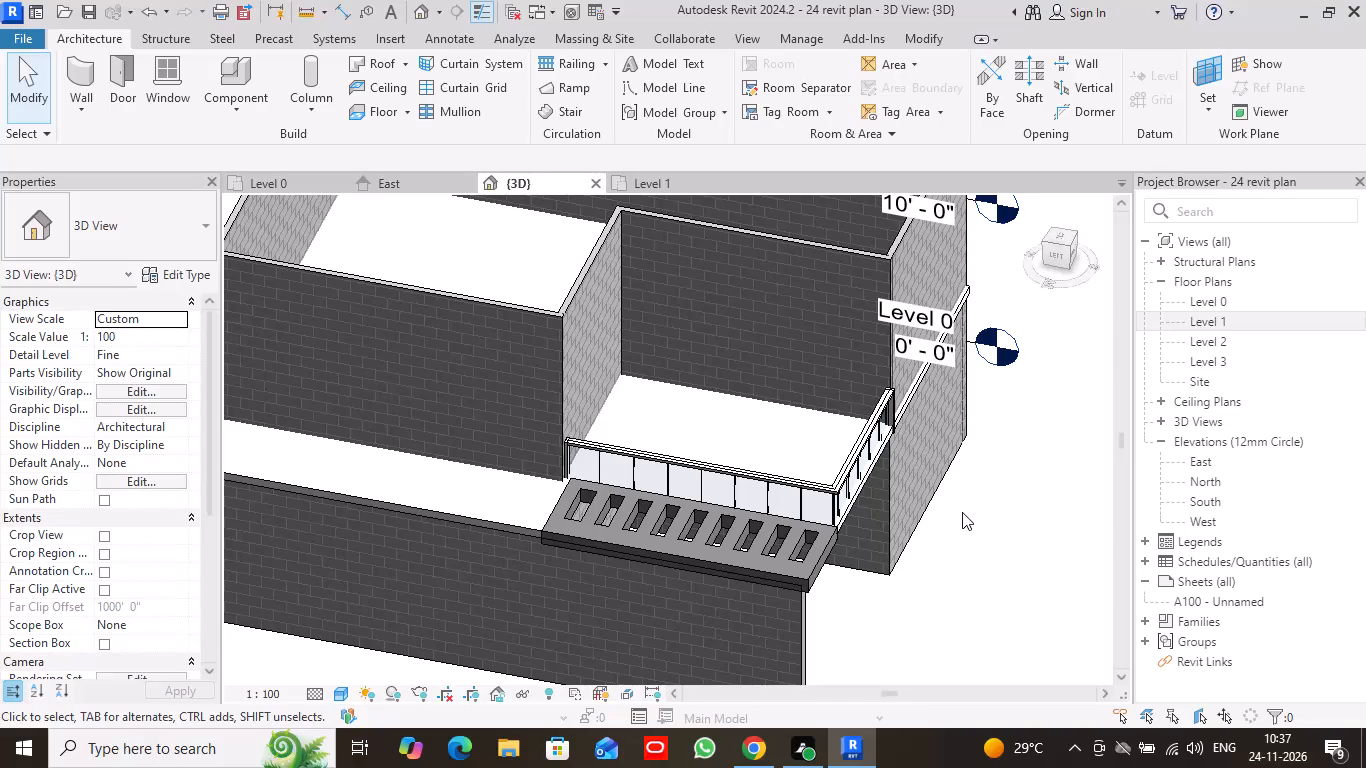
Inspect the outer corner of the glazed balcony railing where it meets the slotted slab in the 3D view.
scroll(971, 520, "down", 2)
middle_click_drag(982, 523, 875, 521)
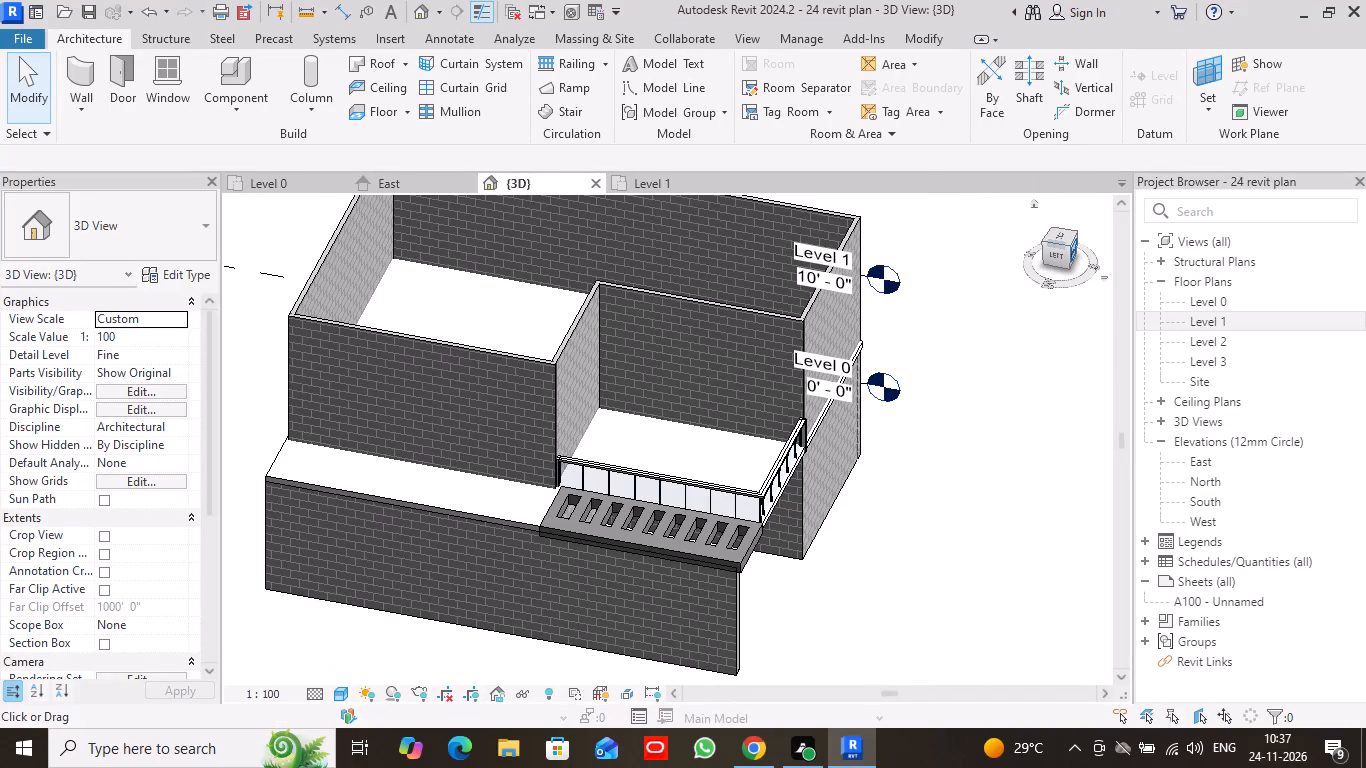
left_click_drag(1070, 251, 961, 253)
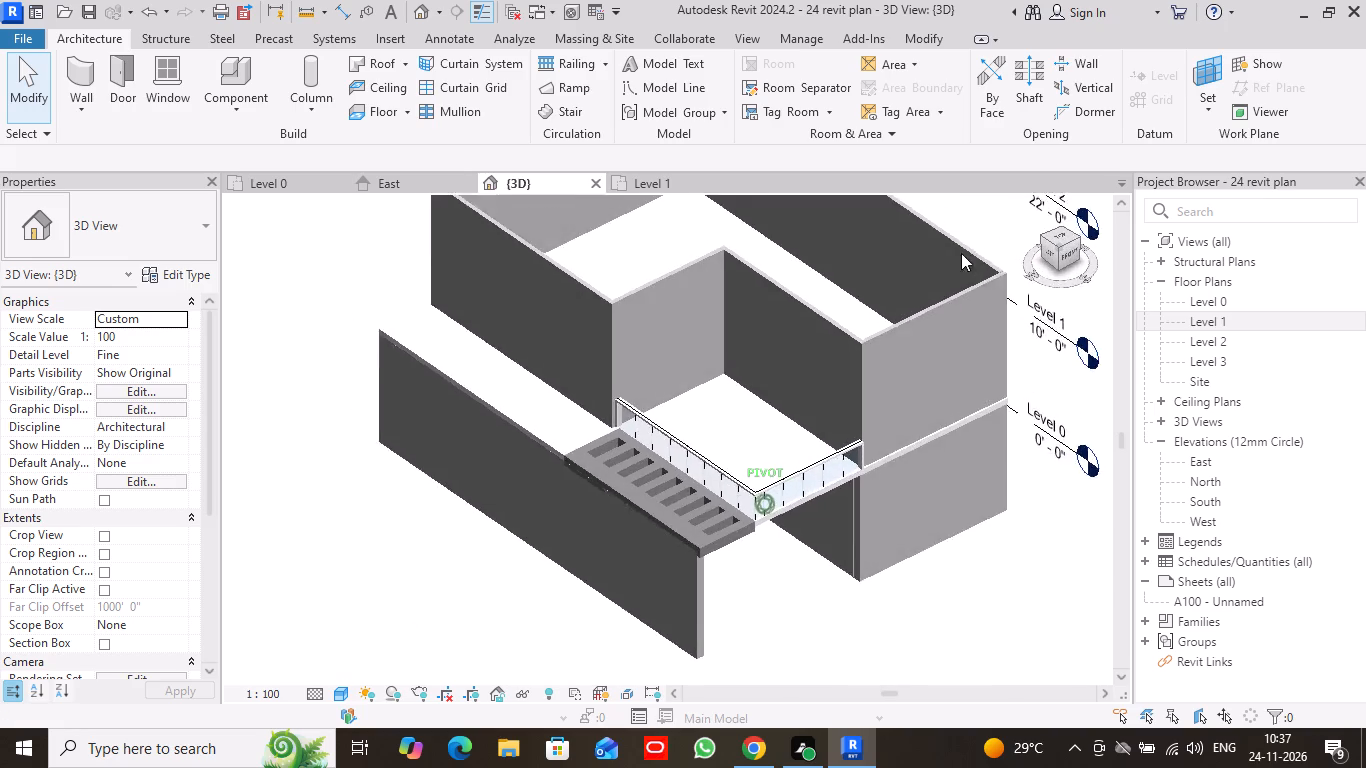
left_click_drag(961, 253, 930, 246)
scroll(825, 529, "up", 4)
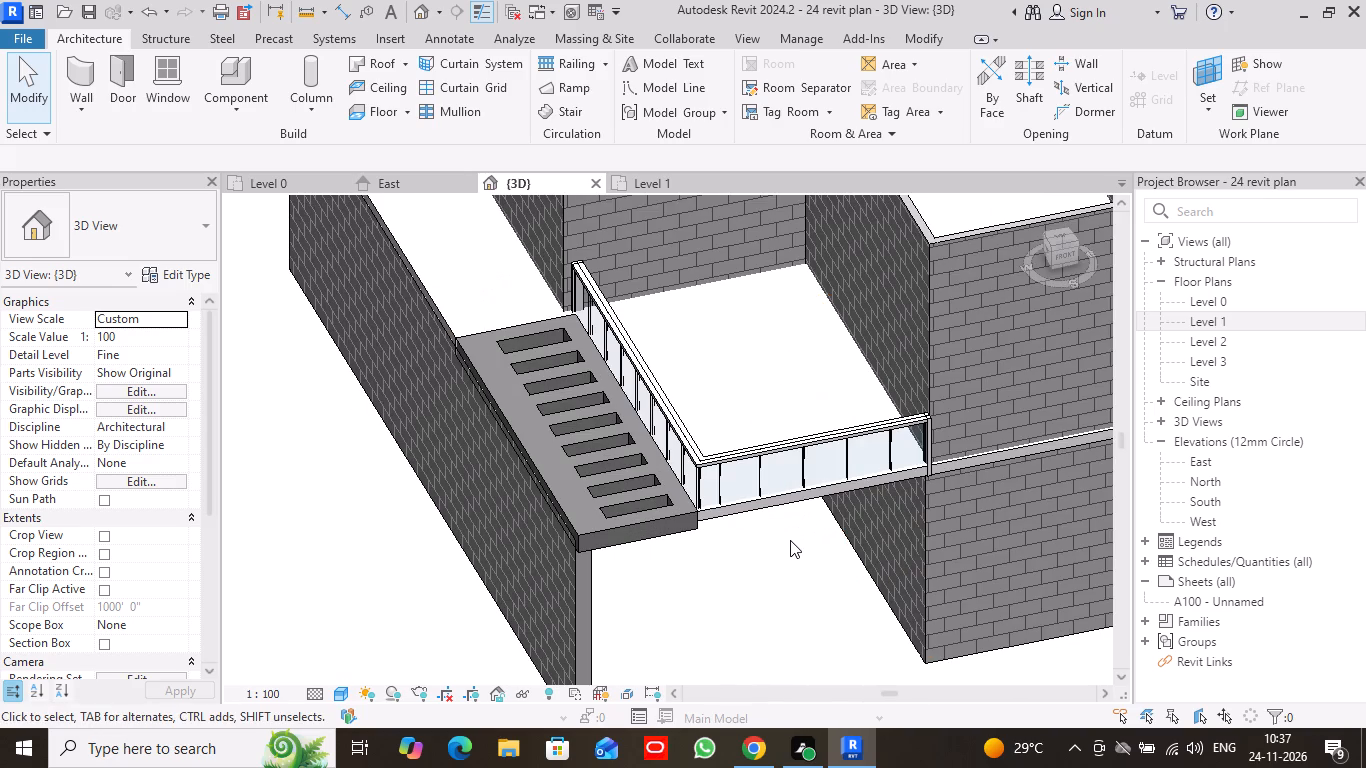
scroll(766, 517, "up", 5)
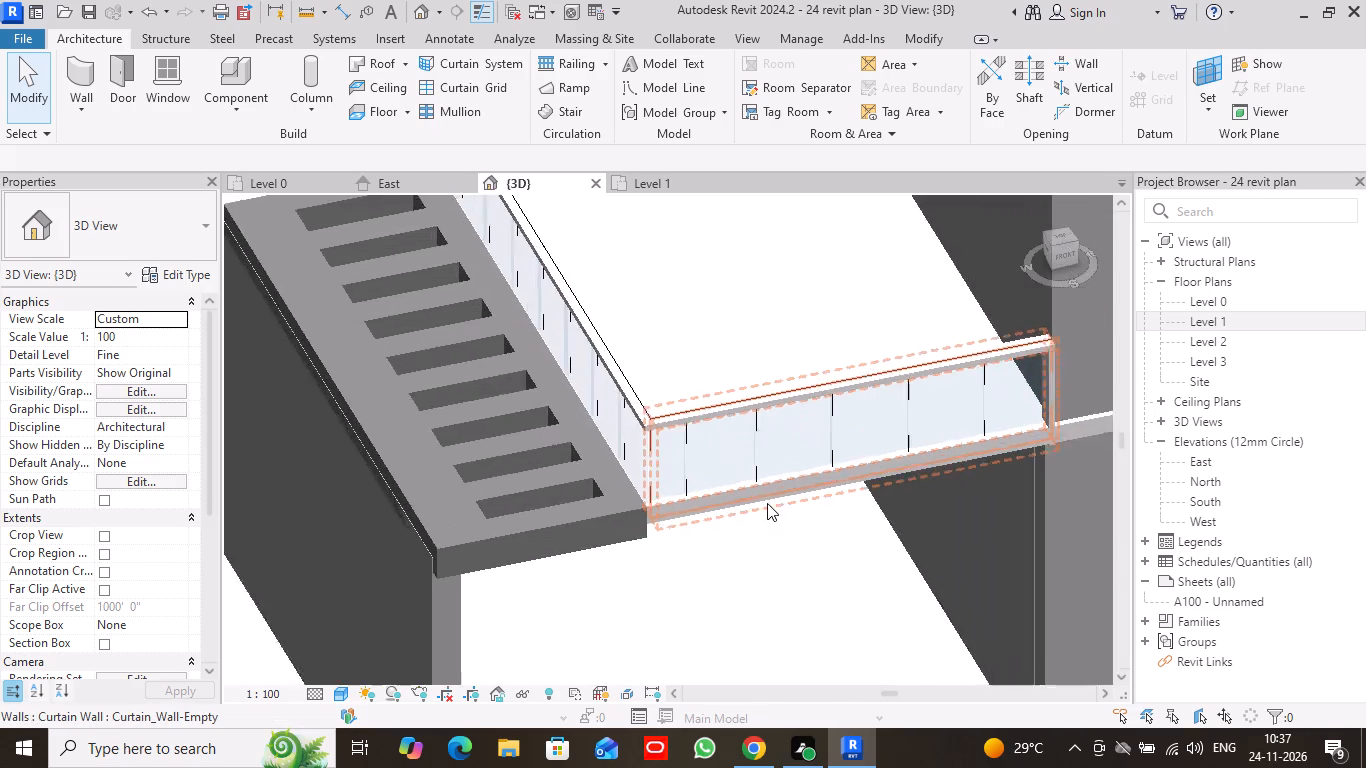
scroll(768, 505, "up", 3)
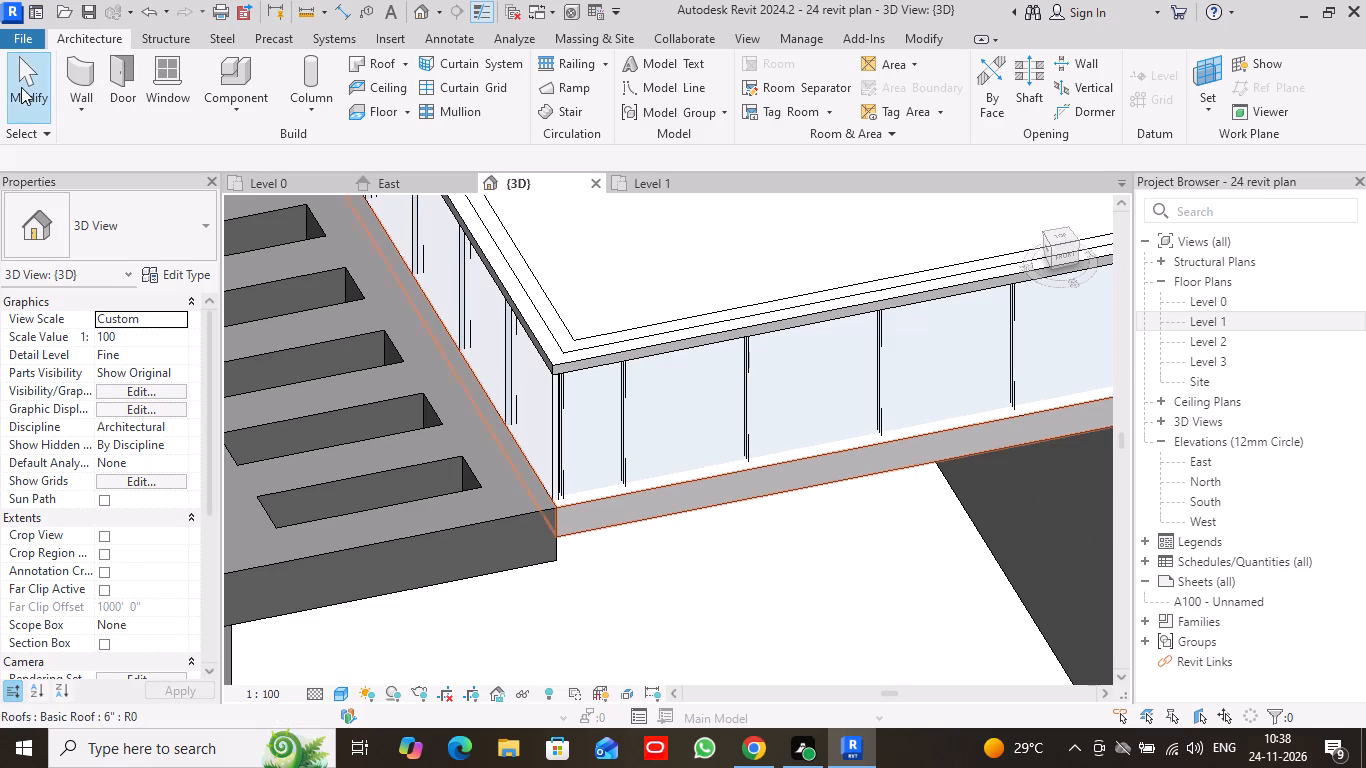
left_click(21, 87)
scroll(714, 478, "down", 6)
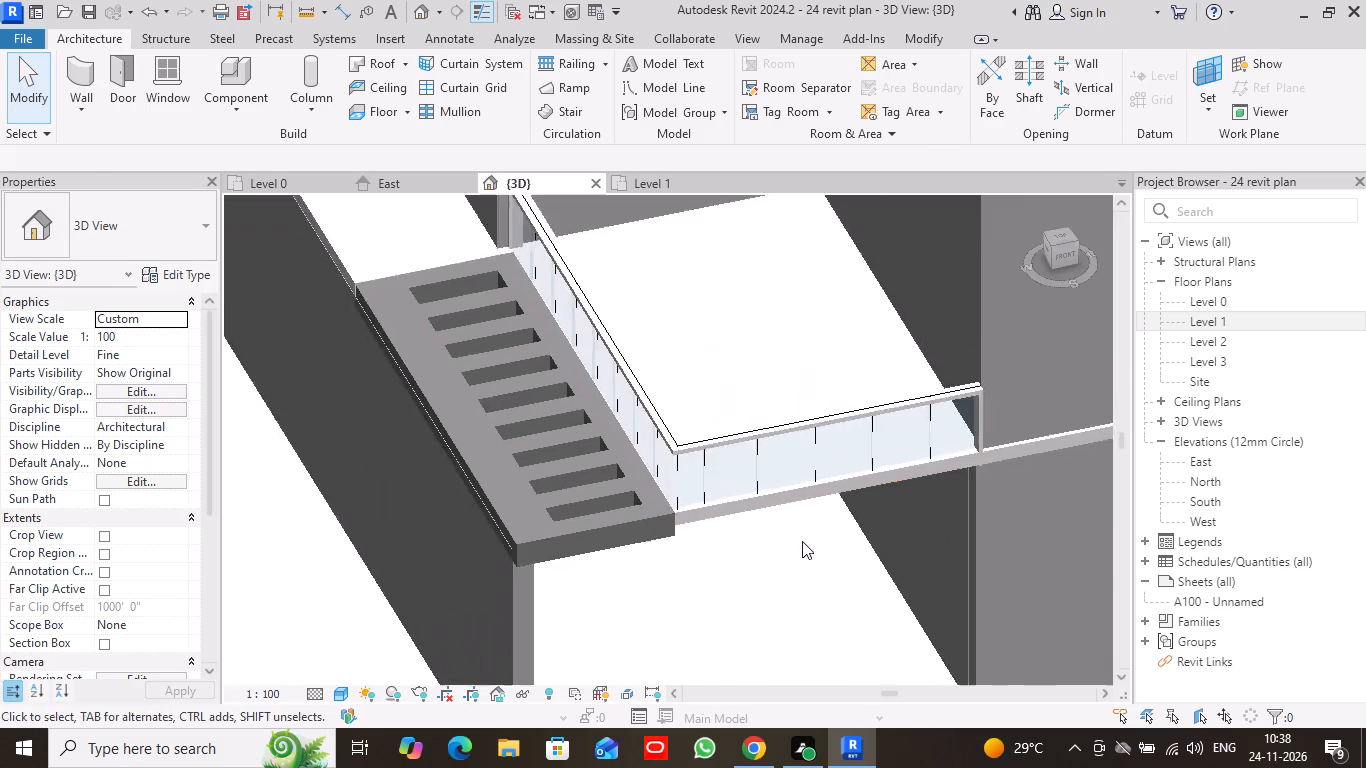
scroll(802, 541, "down", 2)
middle_click_drag(784, 566, 741, 604)
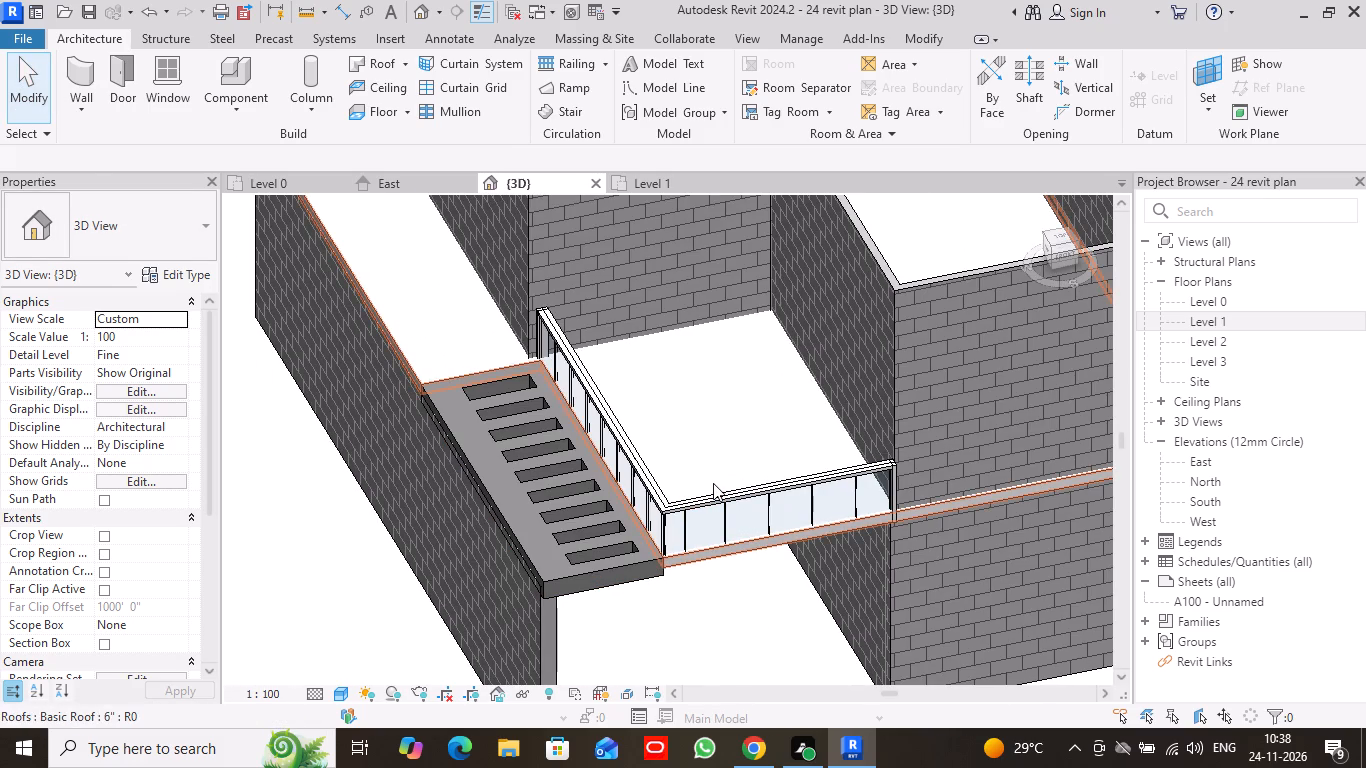
Examine the railing's junction with the brick wall beside the slotted slab, and the surrounding upper-floor walls and balcony.
scroll(512, 314, "up", 4)
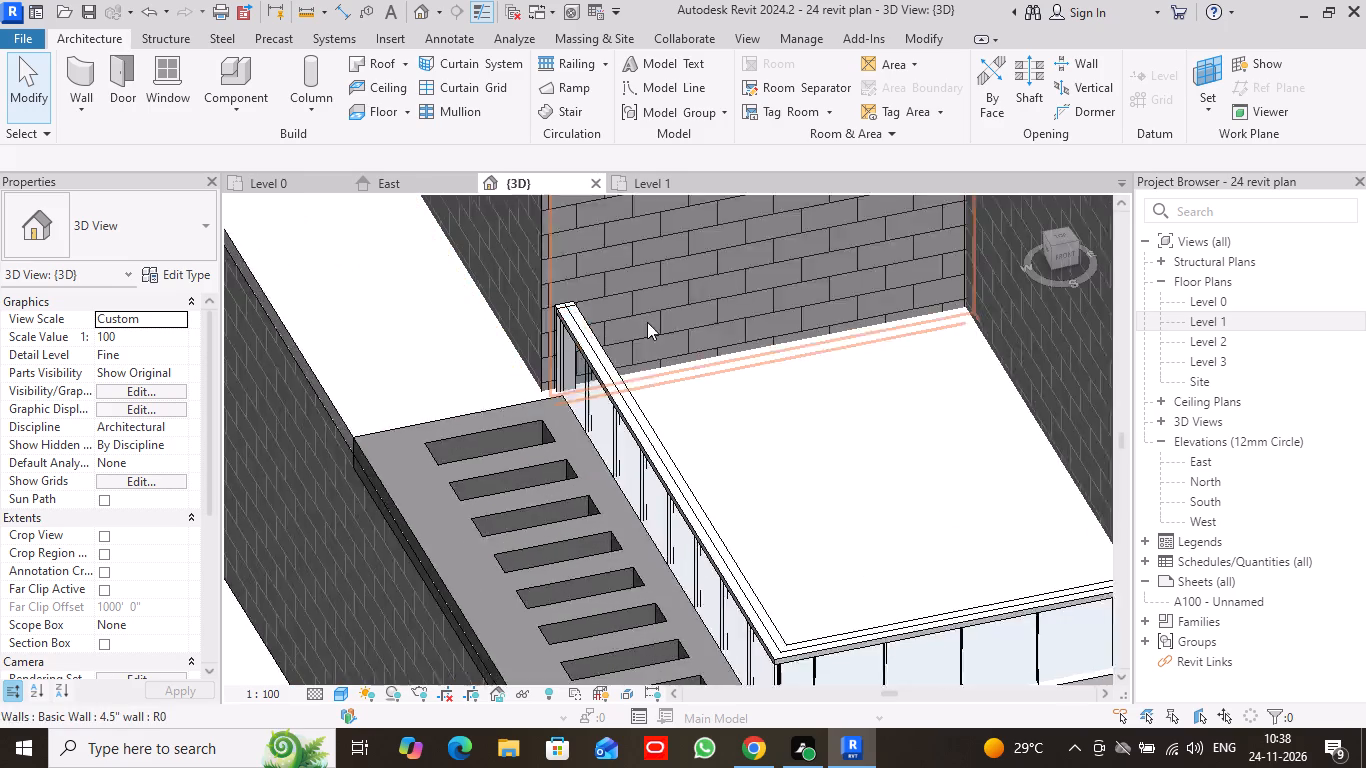
scroll(649, 319, "up", 2)
scroll(651, 315, "down", 1)
scroll(651, 314, "up", 2)
scroll(653, 466, "down", 4)
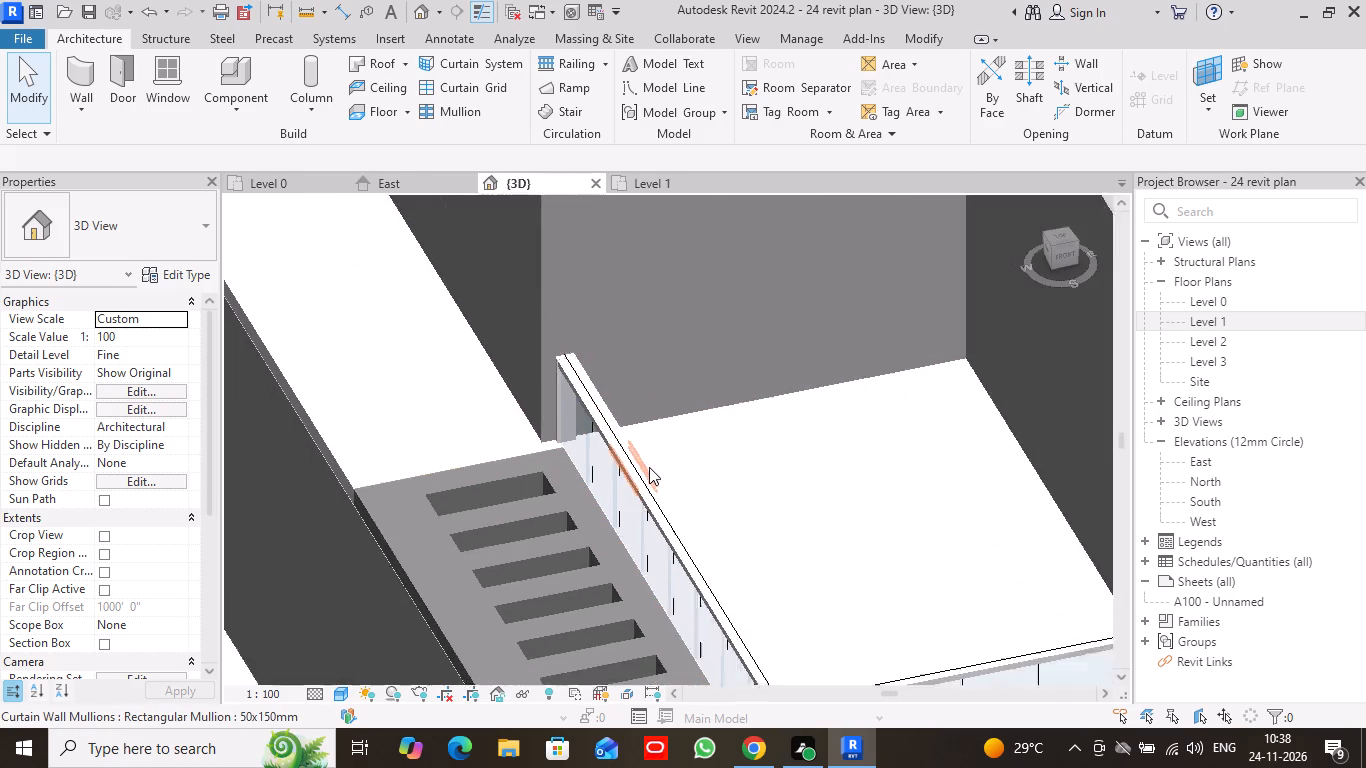
scroll(649, 467, "down", 4)
middle_click_drag(766, 472, 685, 496)
scroll(766, 472, "down", 1)
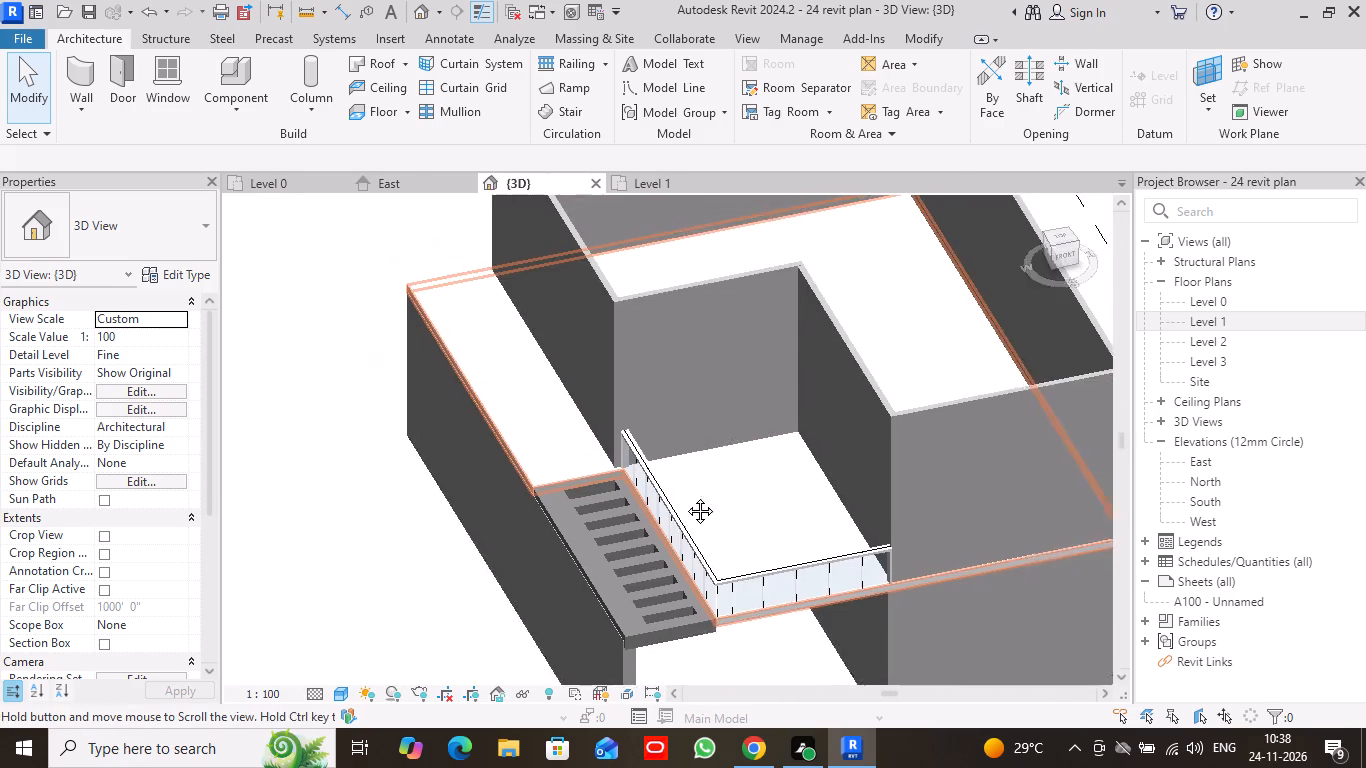
middle_click_drag(685, 496, 602, 445)
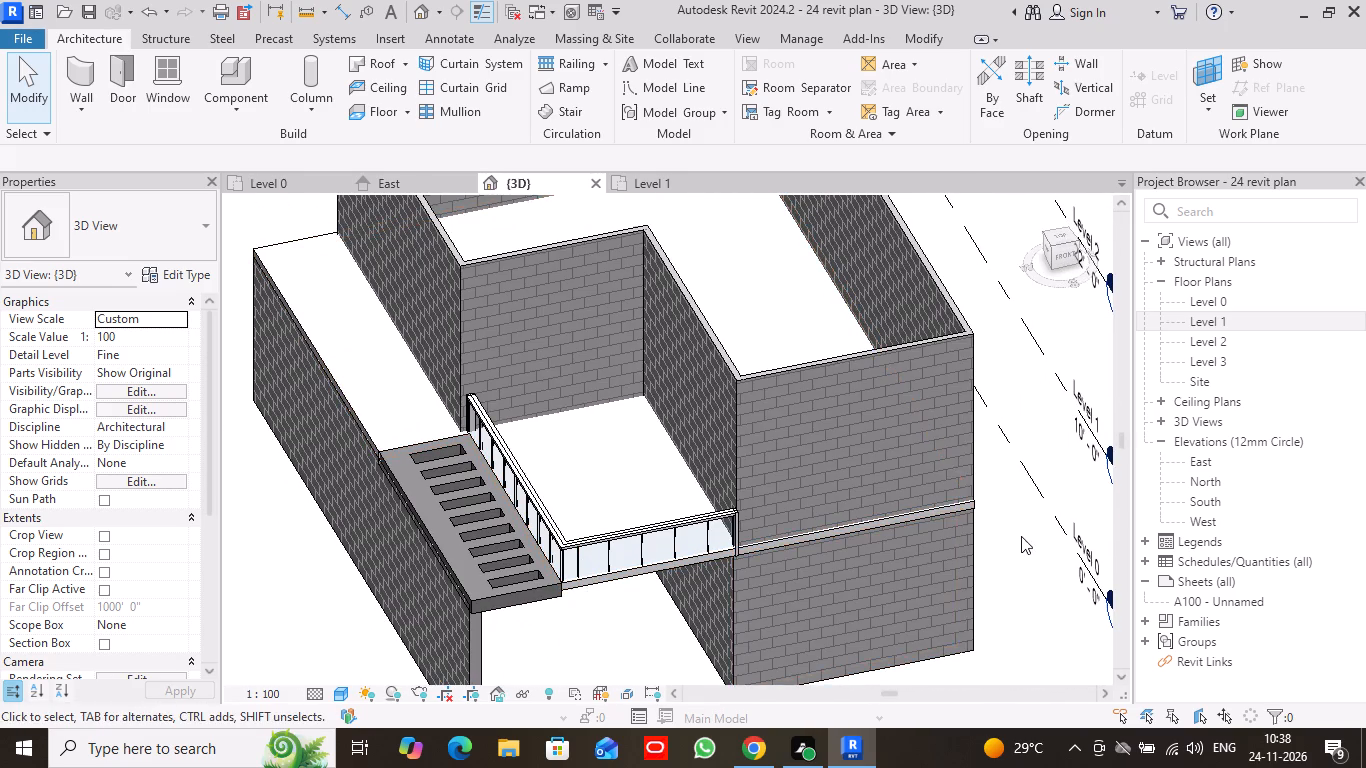
scroll(1021, 536, "down", 2)
middle_click_drag(736, 622, 730, 578)
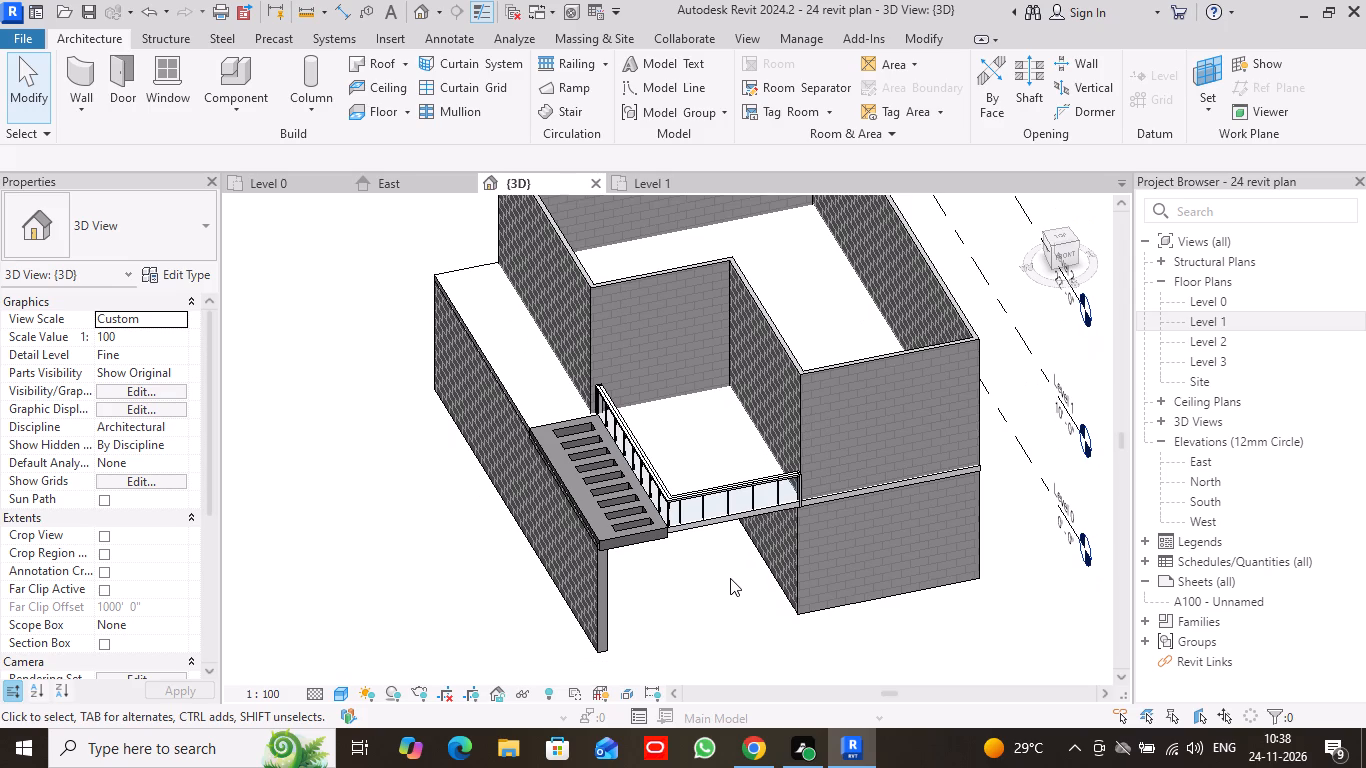
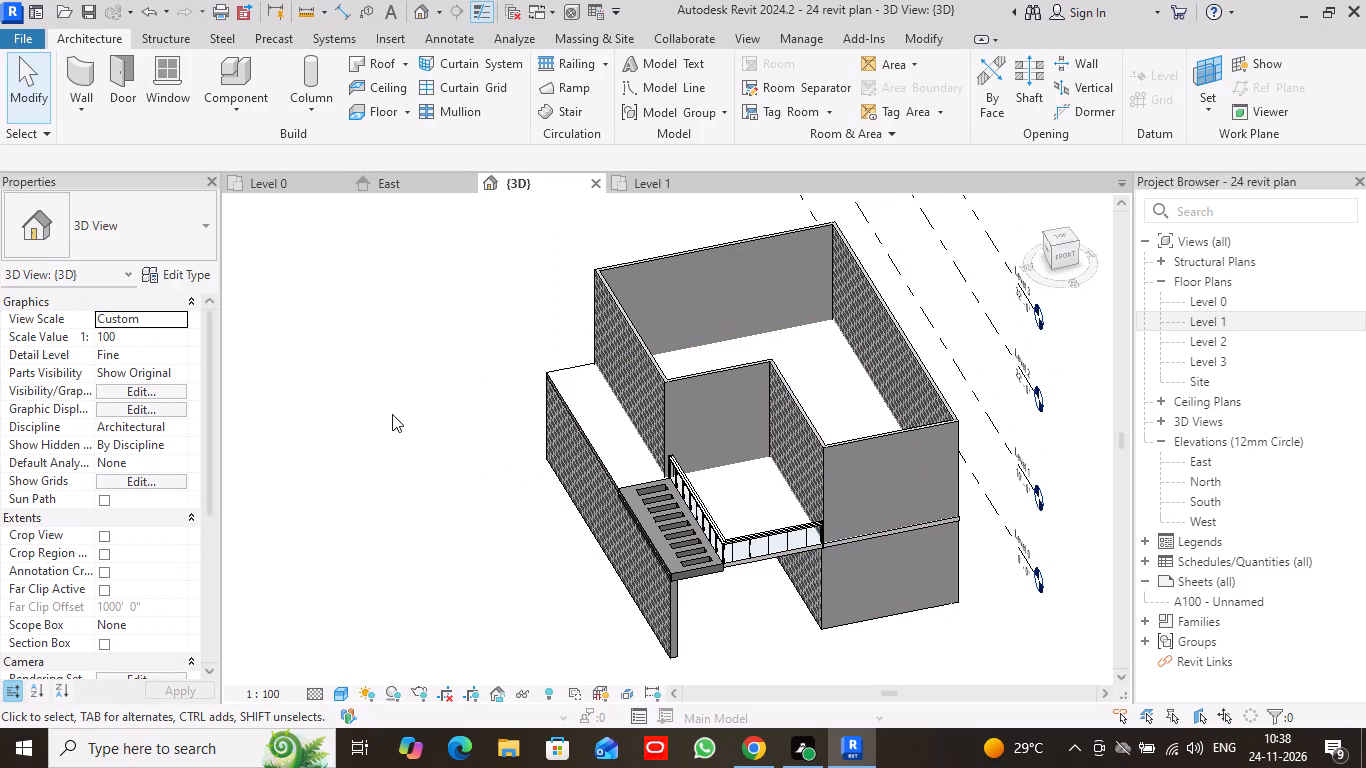
Examine the whole house in 3D and from the front, comparing the walls, balcony railing and entrance door with the levels.
scroll(392, 413, "down", 1)
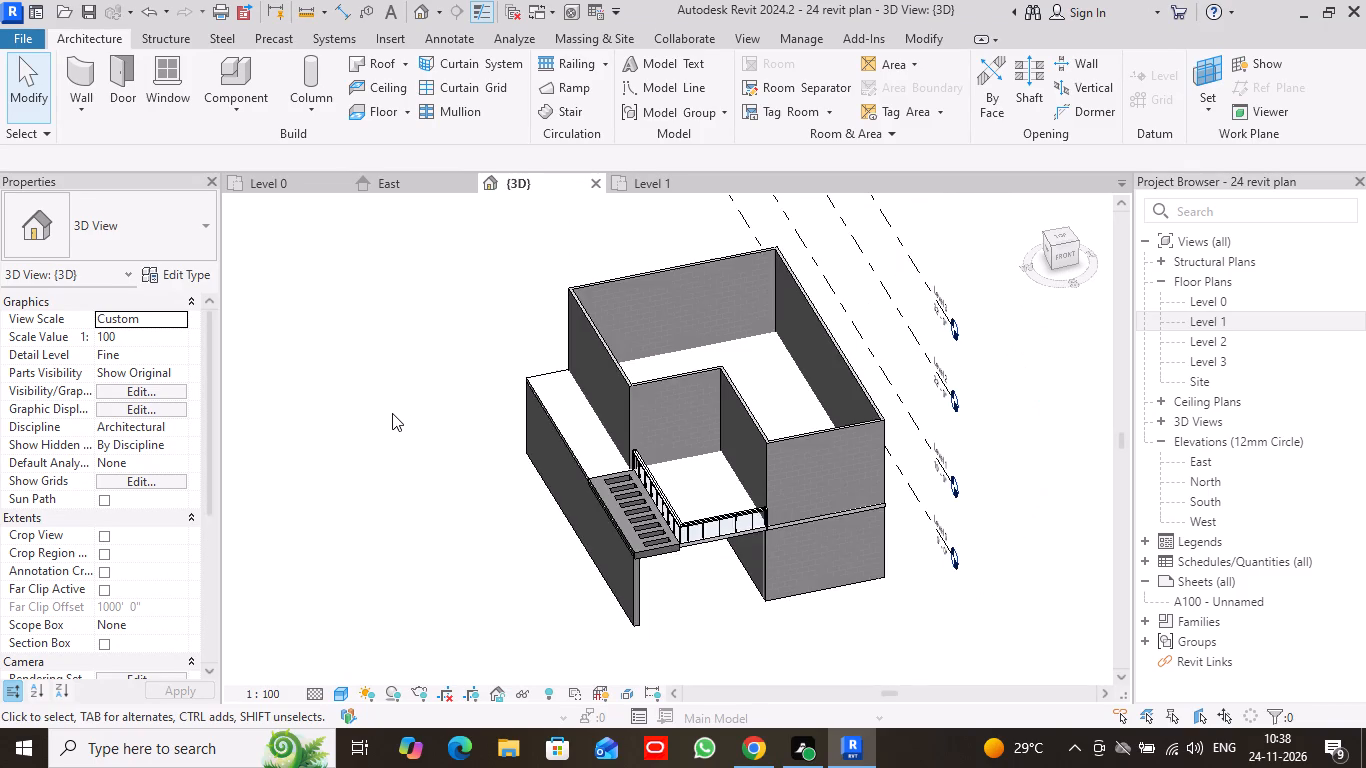
middle_click_drag(392, 413, 299, 399)
scroll(473, 410, "up", 5)
scroll(481, 408, "down", 1)
scroll(481, 408, "up", 1)
scroll(481, 408, "down", 1)
scroll(481, 408, "up", 1)
scroll(490, 390, "down", 4)
scroll(372, 321, "down", 3)
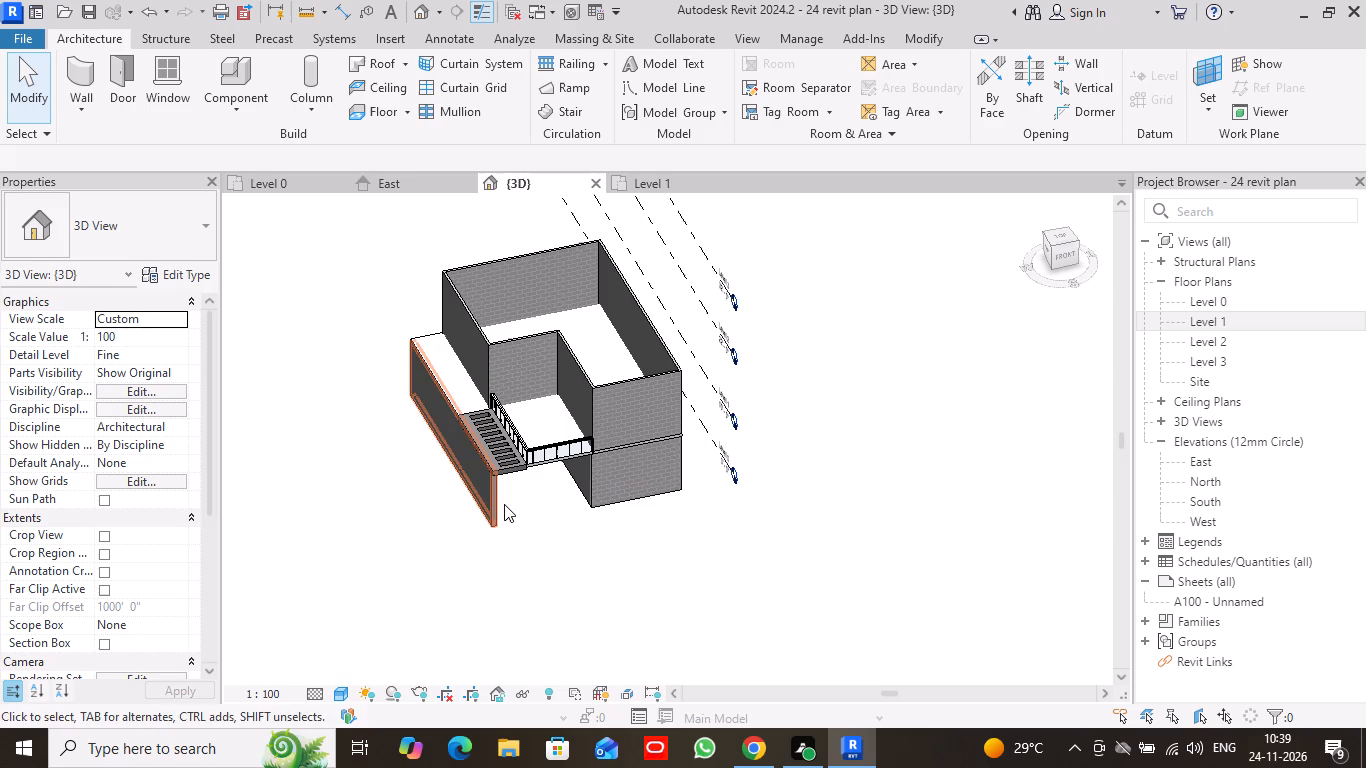
scroll(503, 497, "up", 5)
middle_click_drag(555, 487, 536, 604)
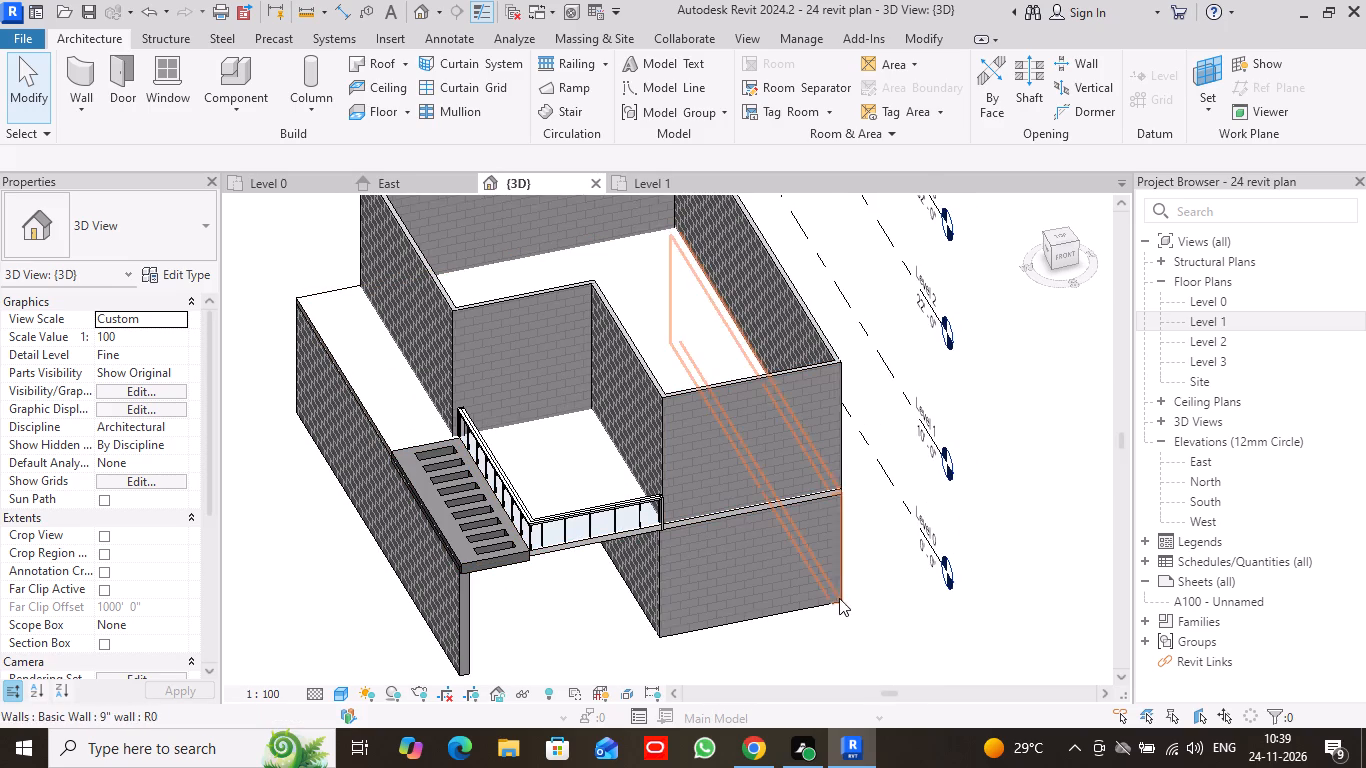
left_click(1066, 255)
scroll(595, 521, "up", 2)
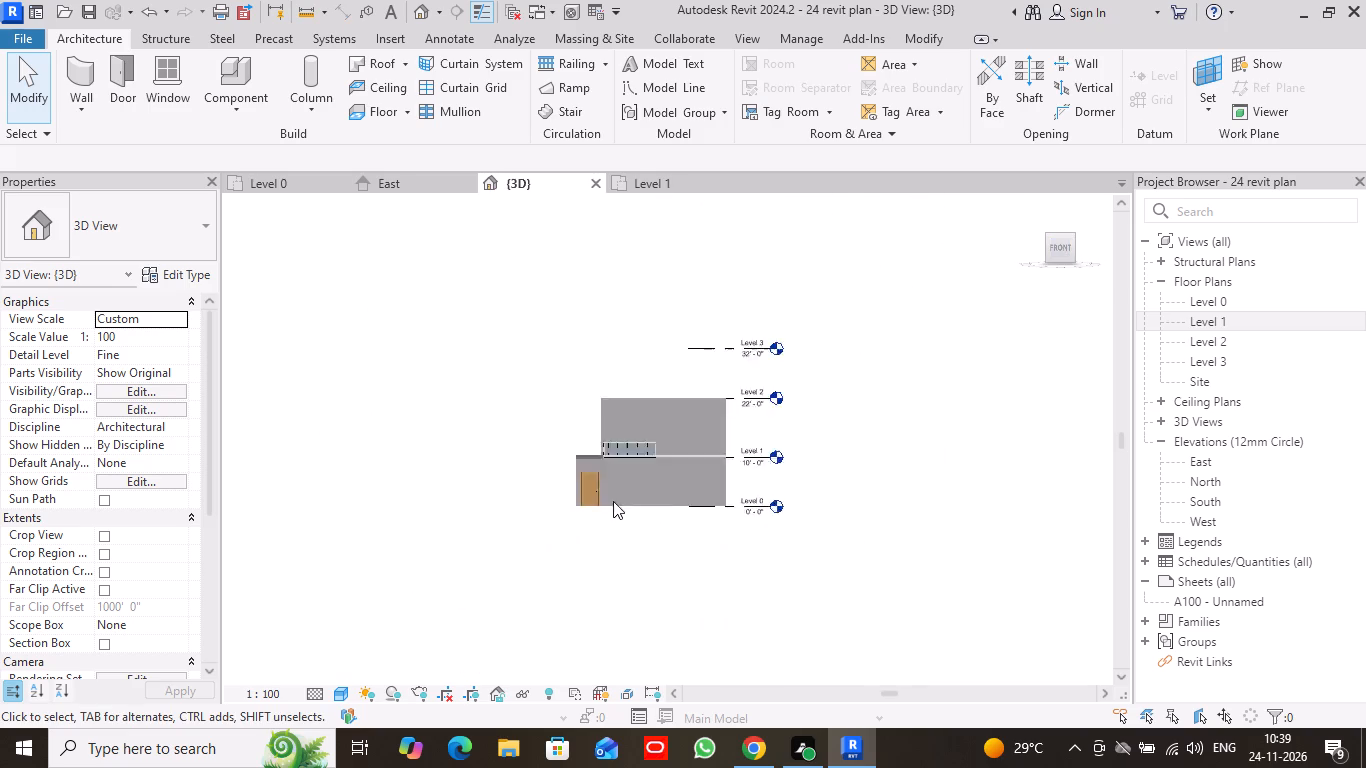
scroll(613, 501, "up", 4)
scroll(615, 501, "down", 1)
scroll(615, 501, "up", 3)
middle_click_drag(623, 506, 622, 535)
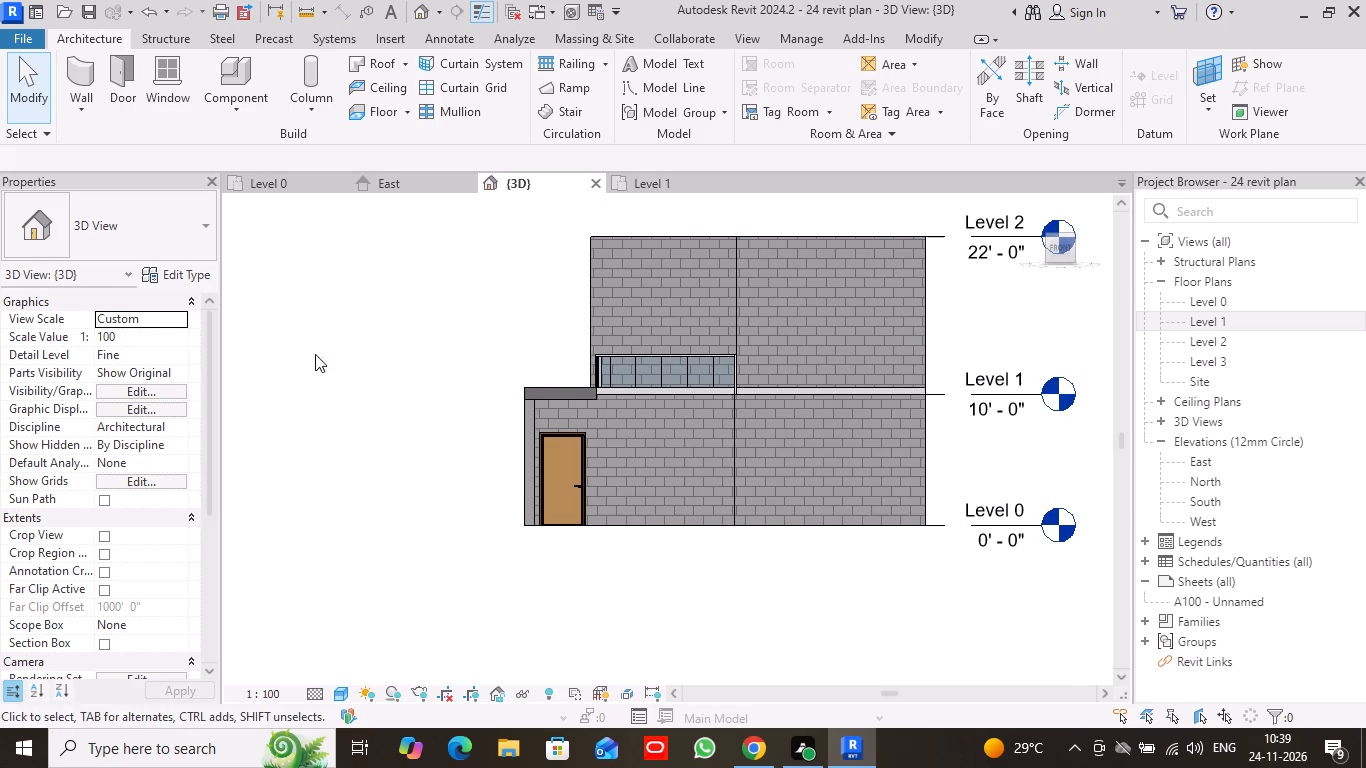
scroll(317, 256, "down", 1)
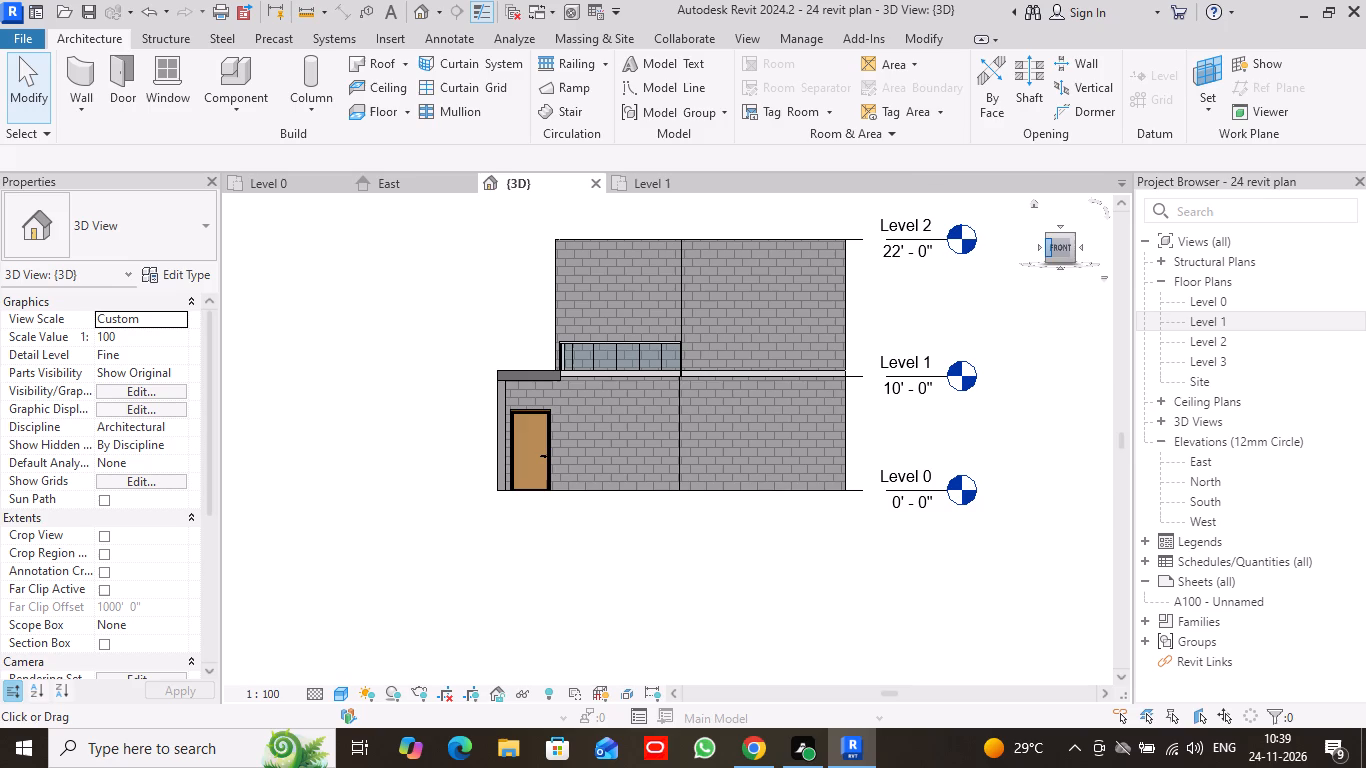
Examine the open upper floor, glazed balcony railing and slotted slab from an angled 3D viewpoint.
left_click_drag(1049, 236, 1090, 280)
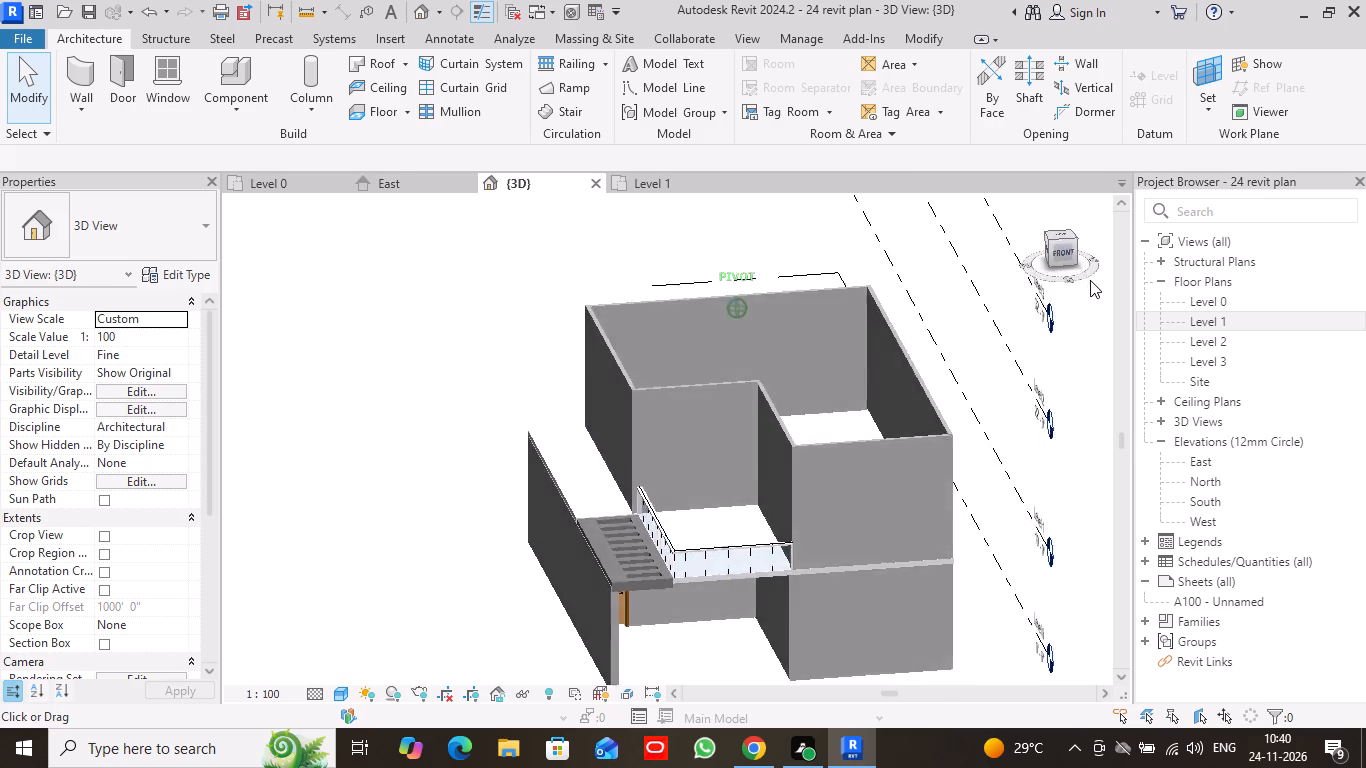
left_click_drag(1090, 280, 1091, 281)
middle_click_drag(975, 346, 898, 175)
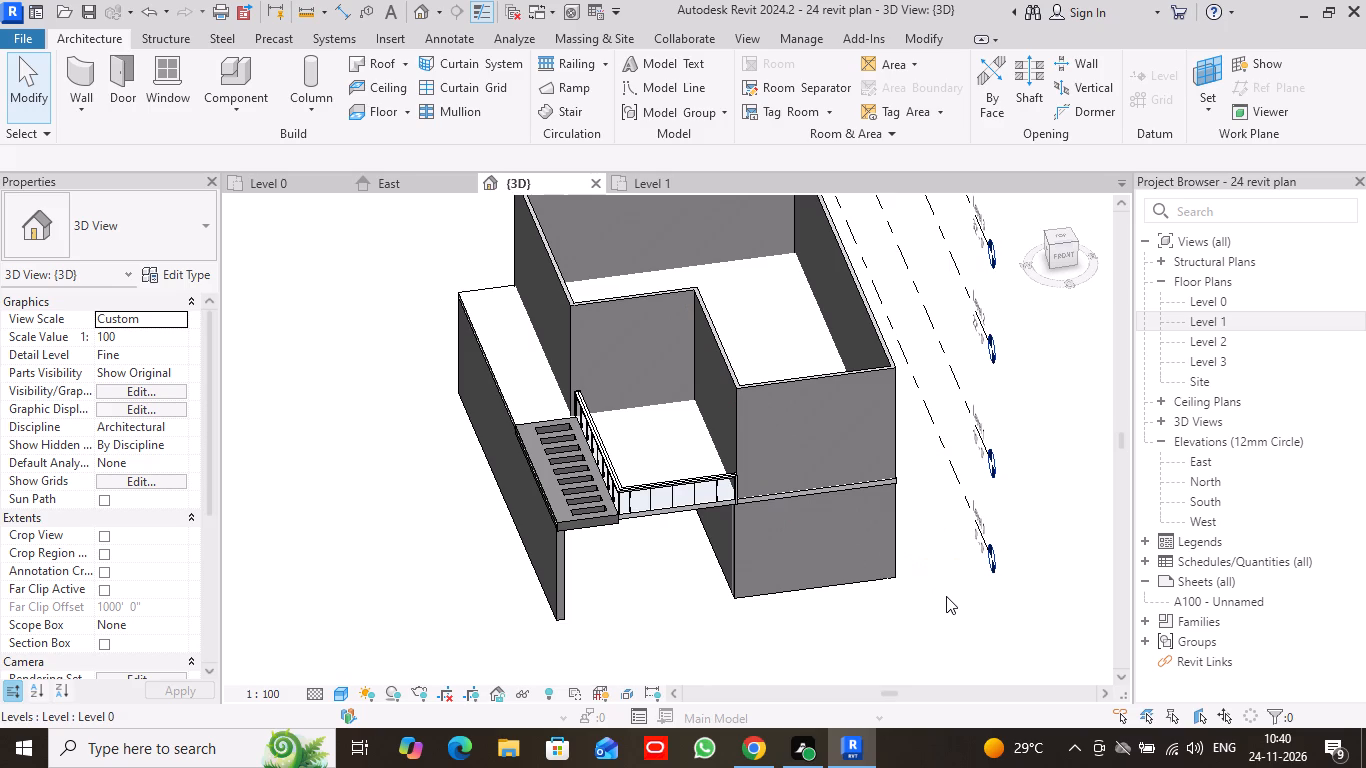
middle_click_drag(443, 495, 435, 473)
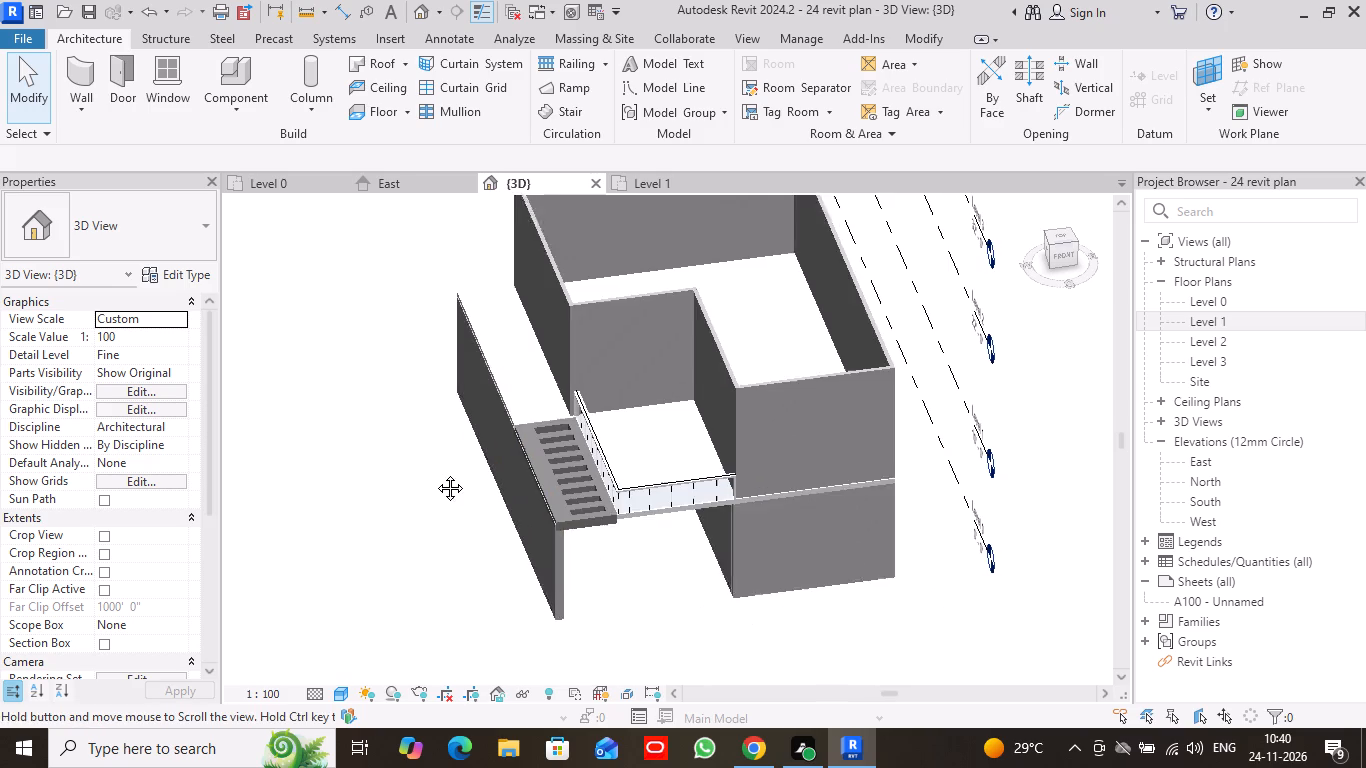
middle_click_drag(435, 473, 416, 443)
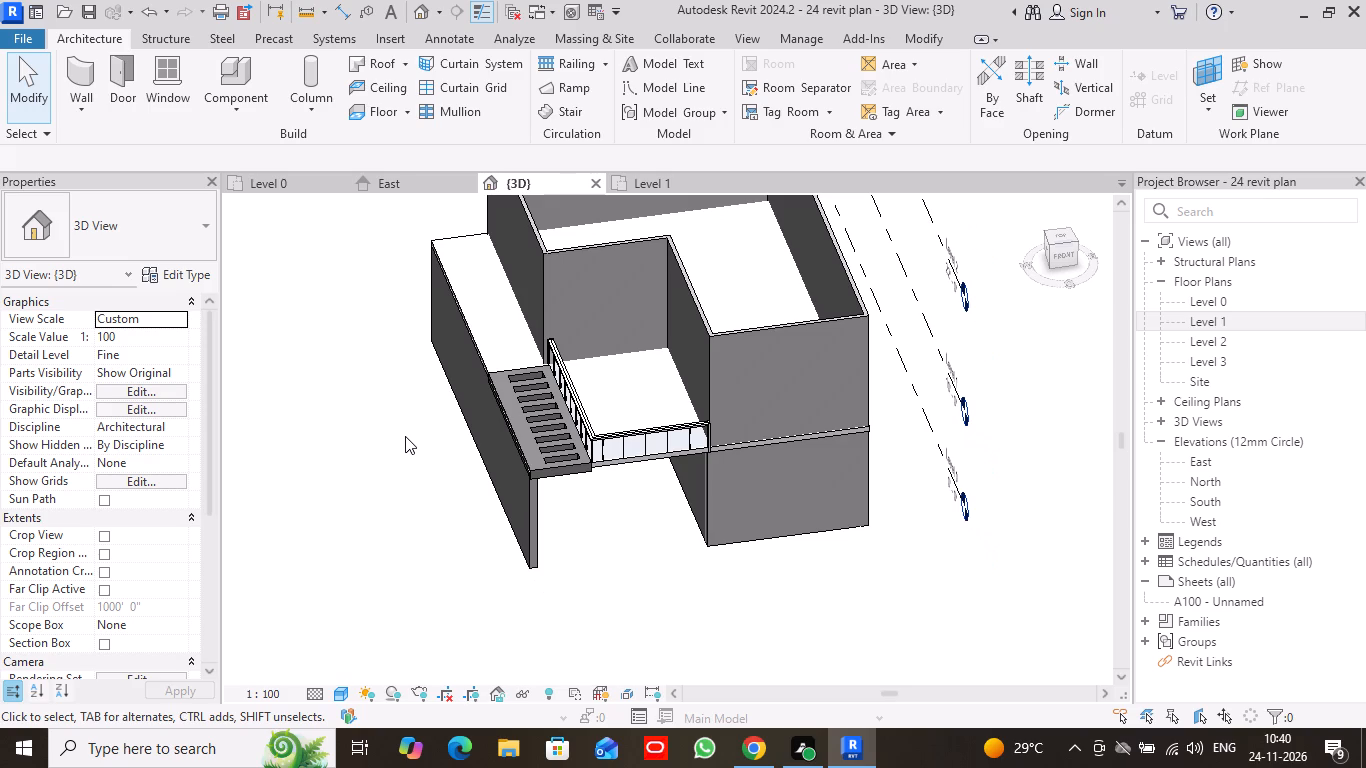
middle_click_drag(594, 536, 605, 540)
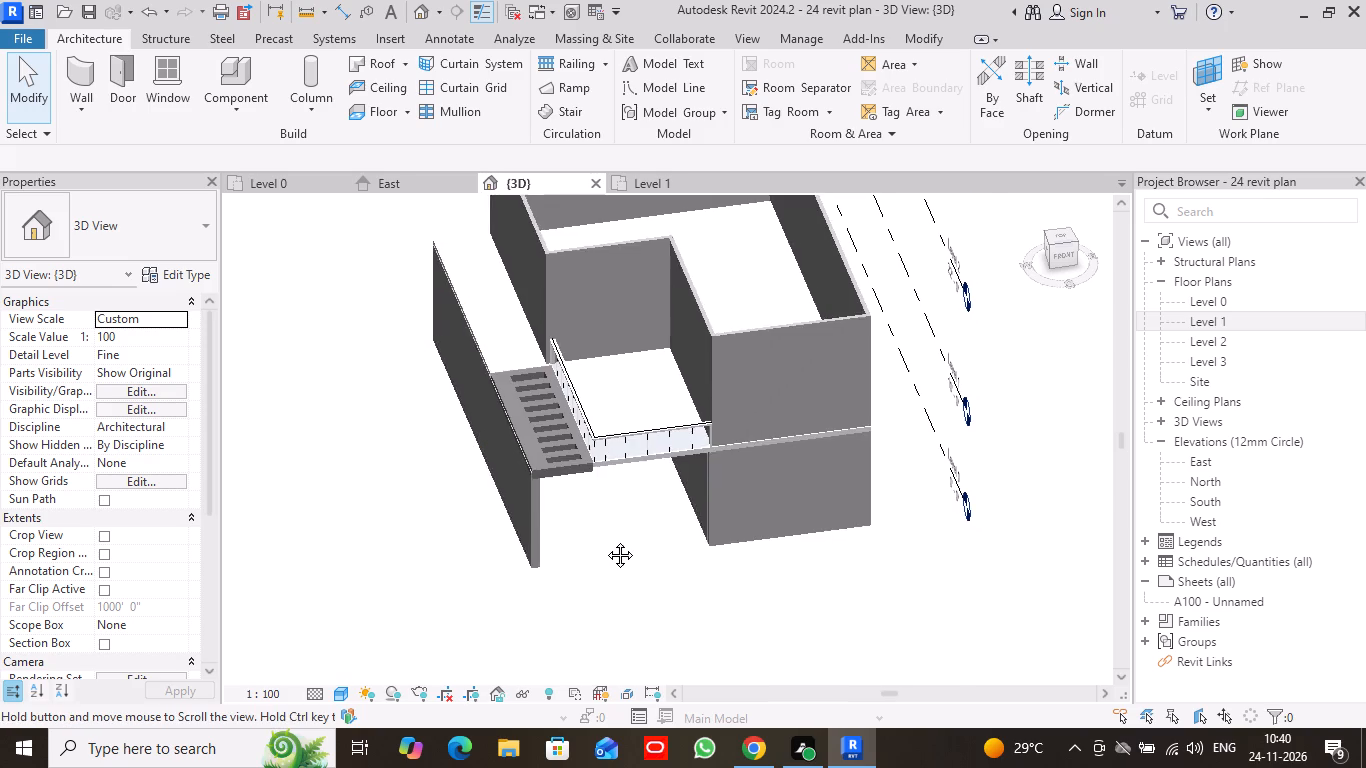
middle_click_drag(605, 540, 647, 595)
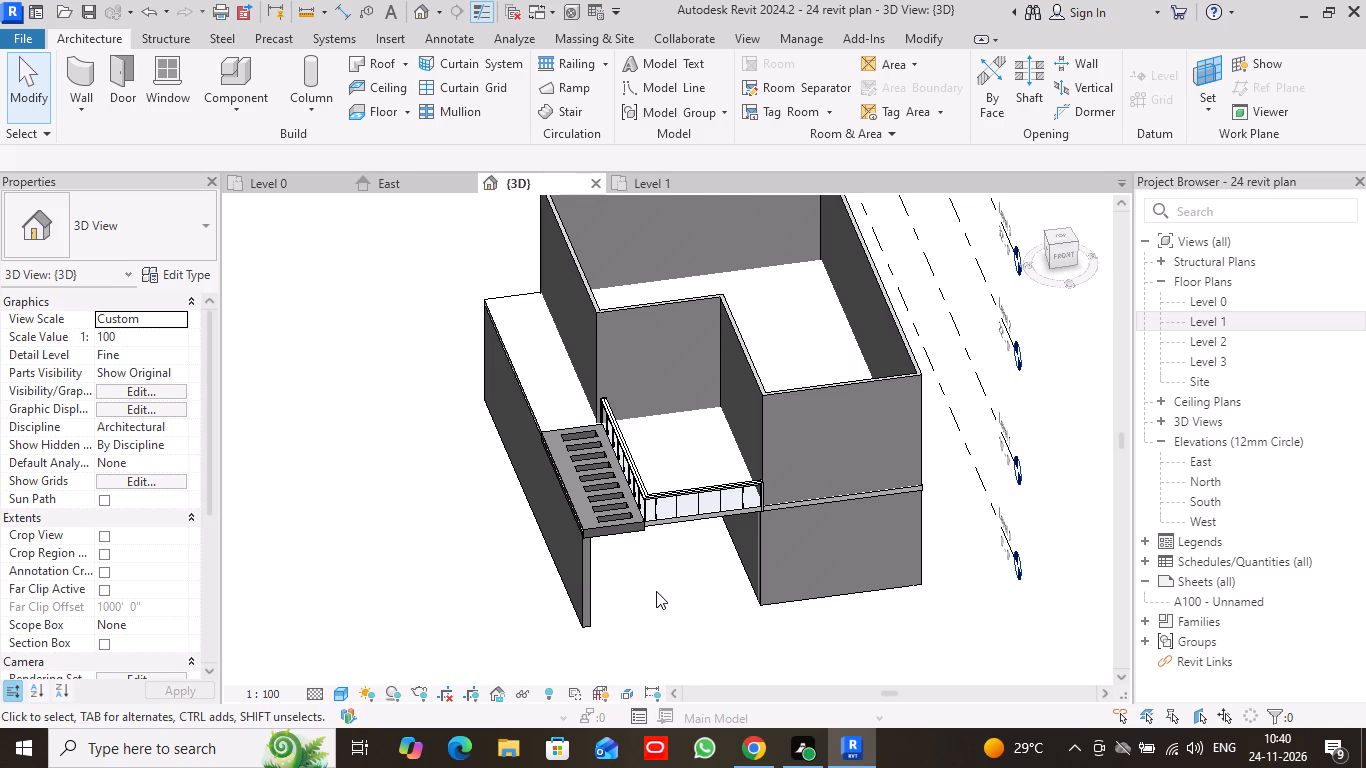
middle_click_drag(656, 591, 659, 605)
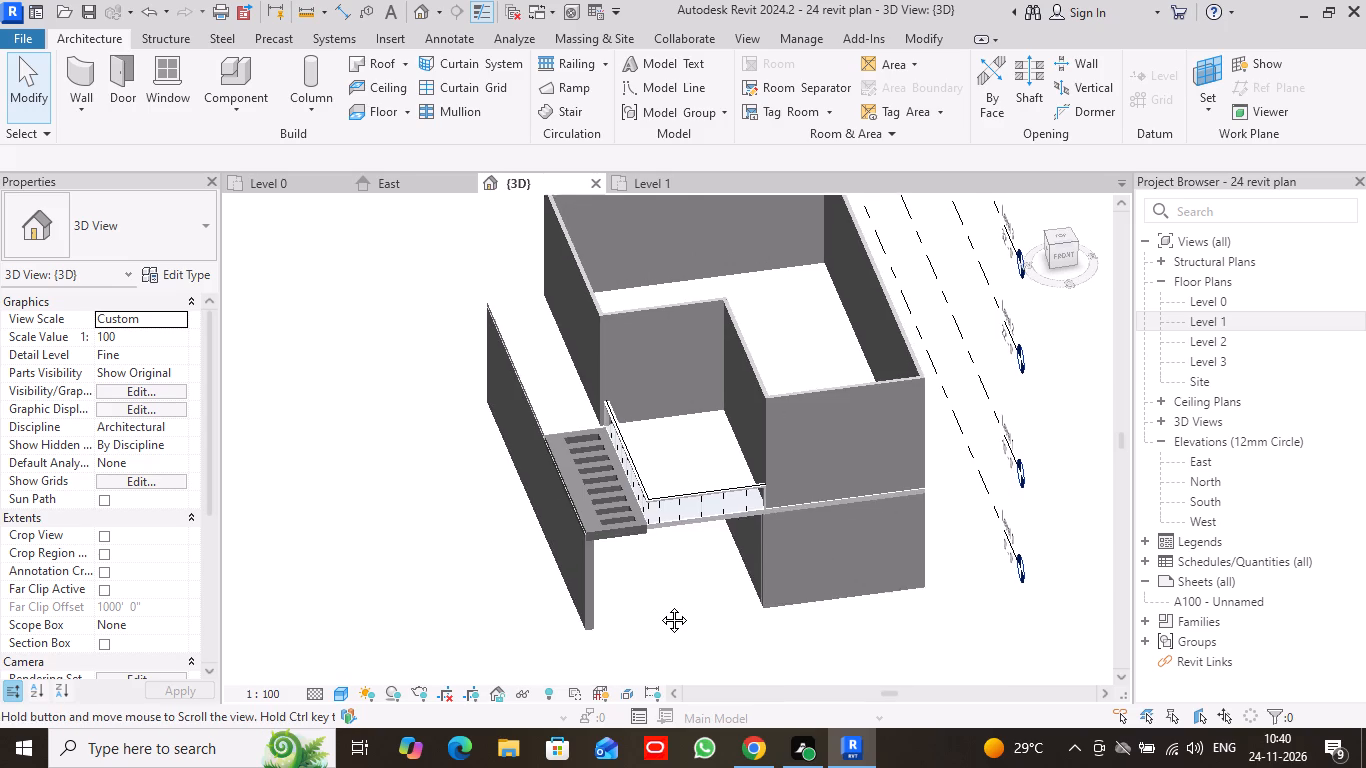
middle_click_drag(659, 605, 659, 609)
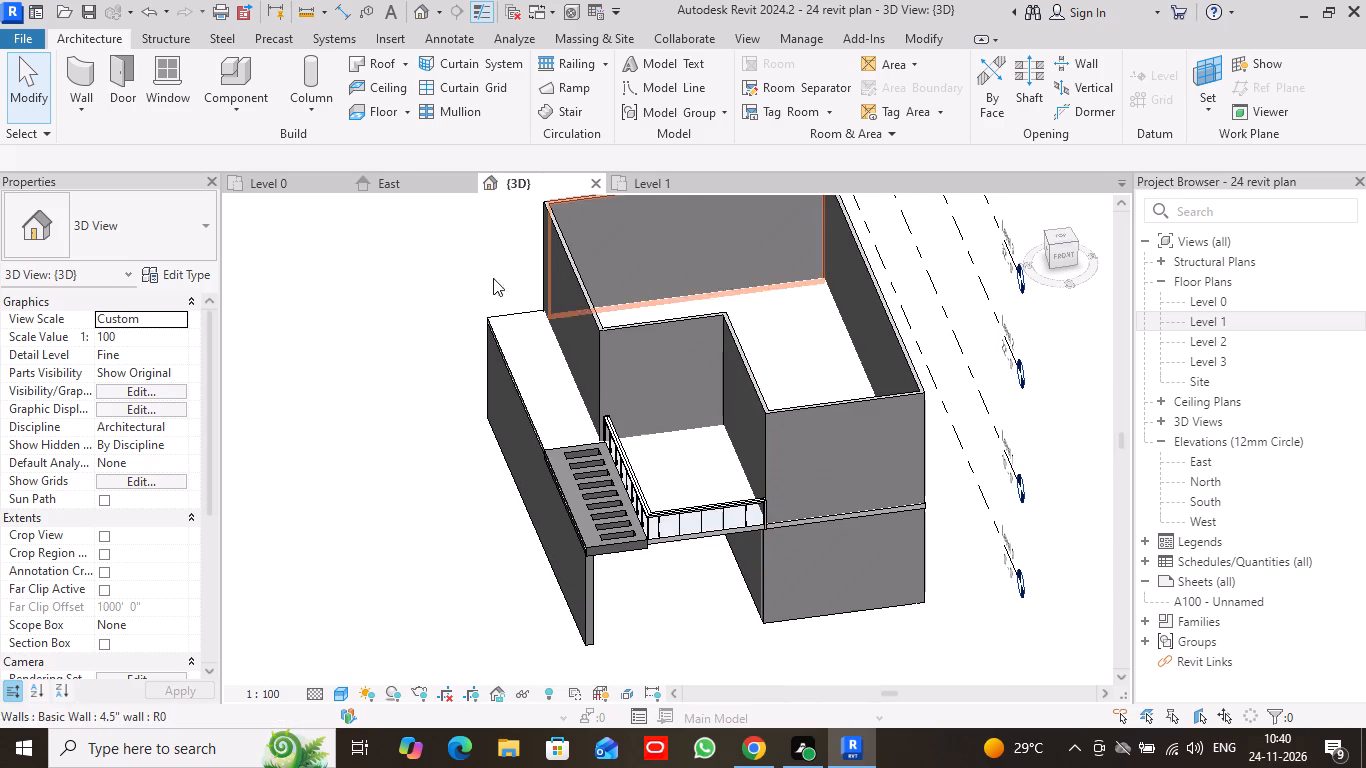
left_click(447, 35)
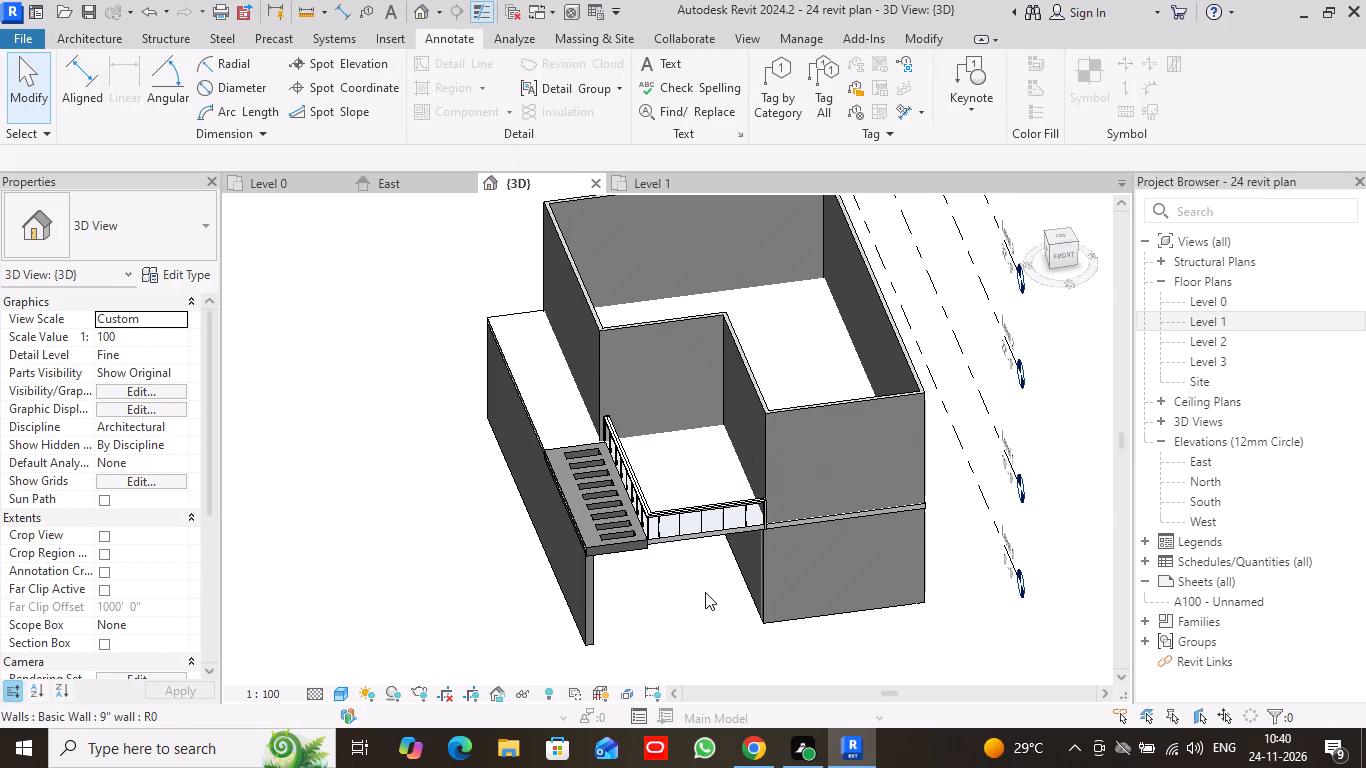
scroll(705, 584, "up", 4)
middle_click_drag(720, 532, 637, 527)
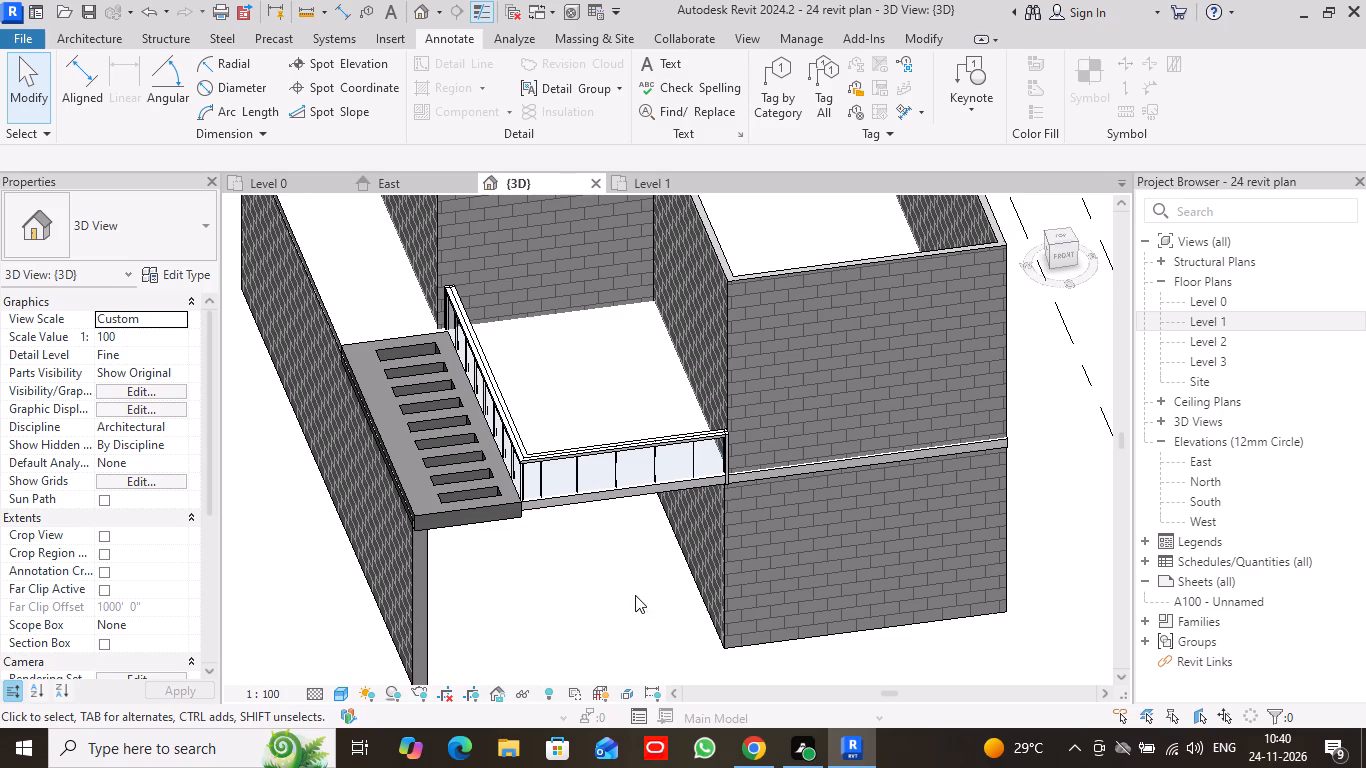
middle_click_drag(635, 595, 635, 546)
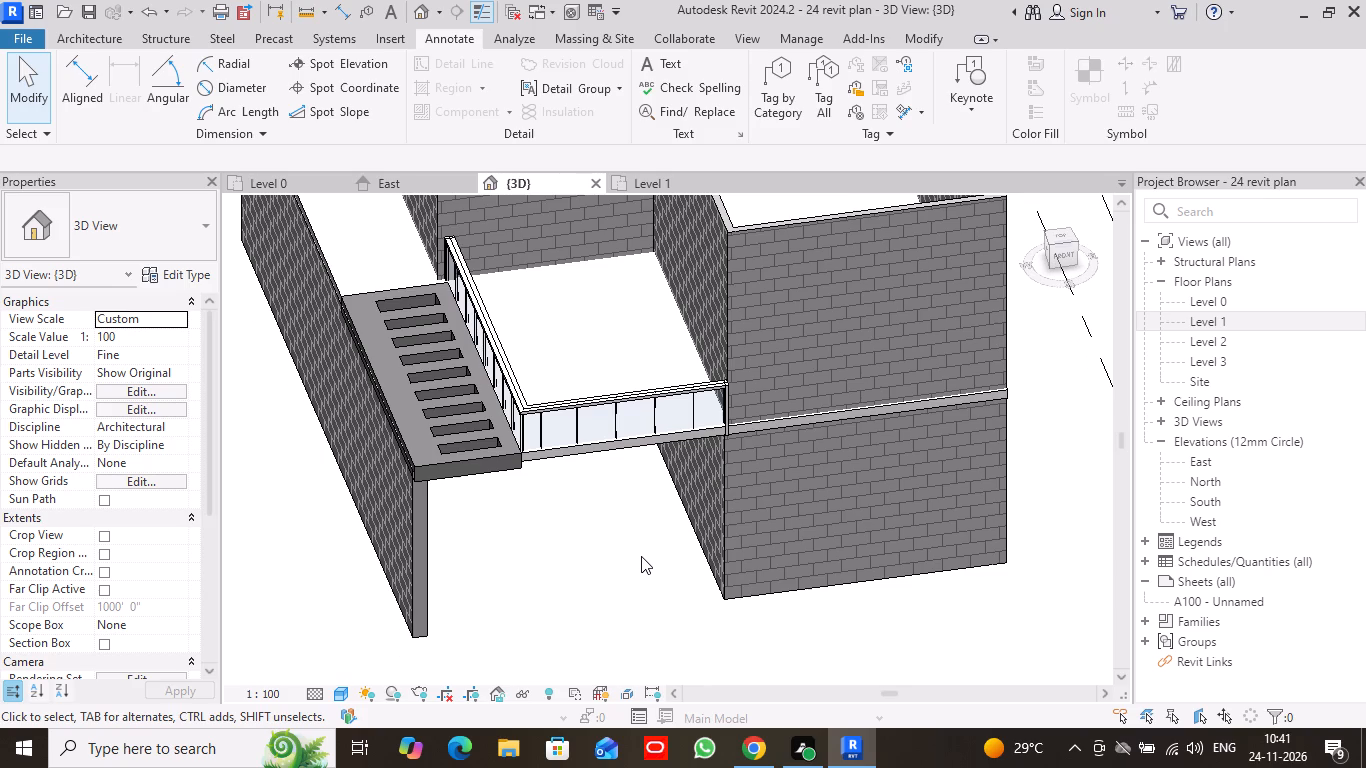
scroll(639, 534, "down", 2)
middle_click_drag(629, 525, 643, 576)
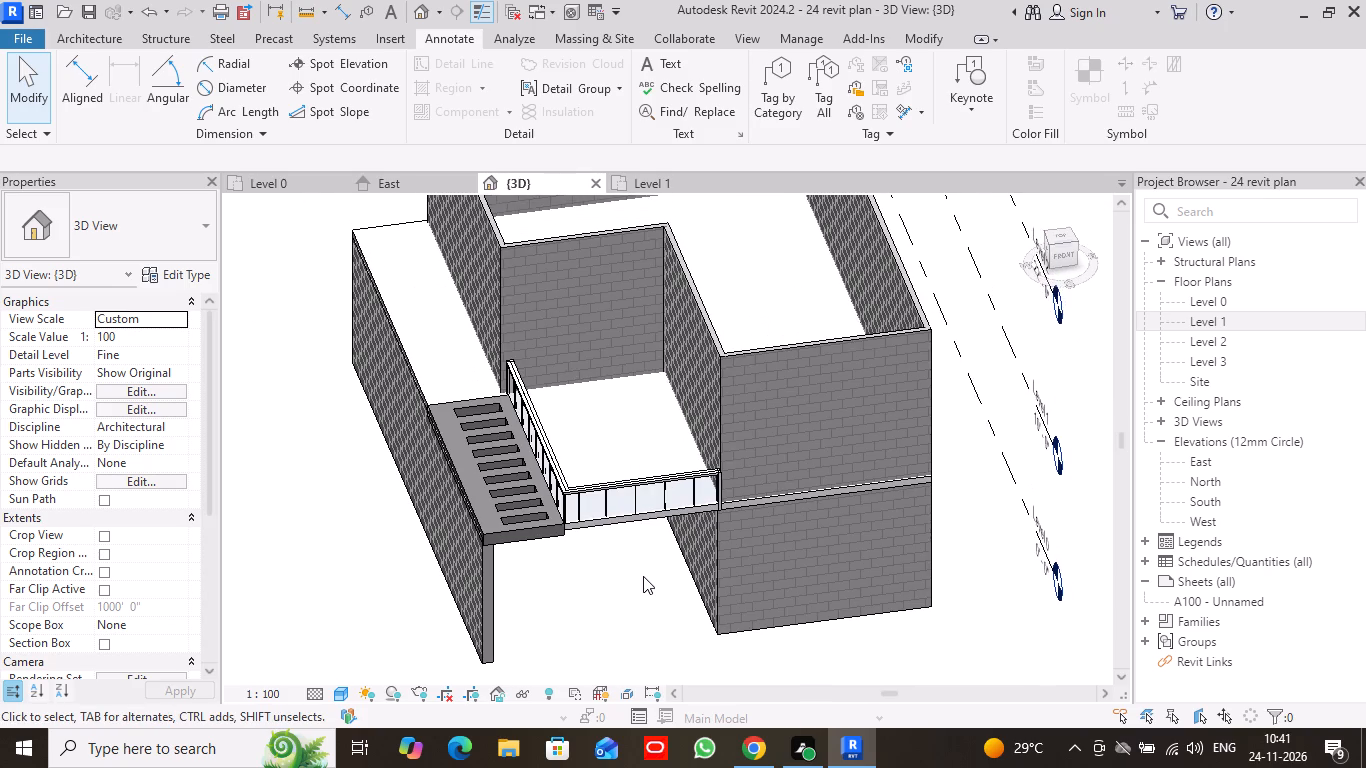
scroll(643, 576, "down", 1)
middle_click_drag(643, 576, 660, 601)
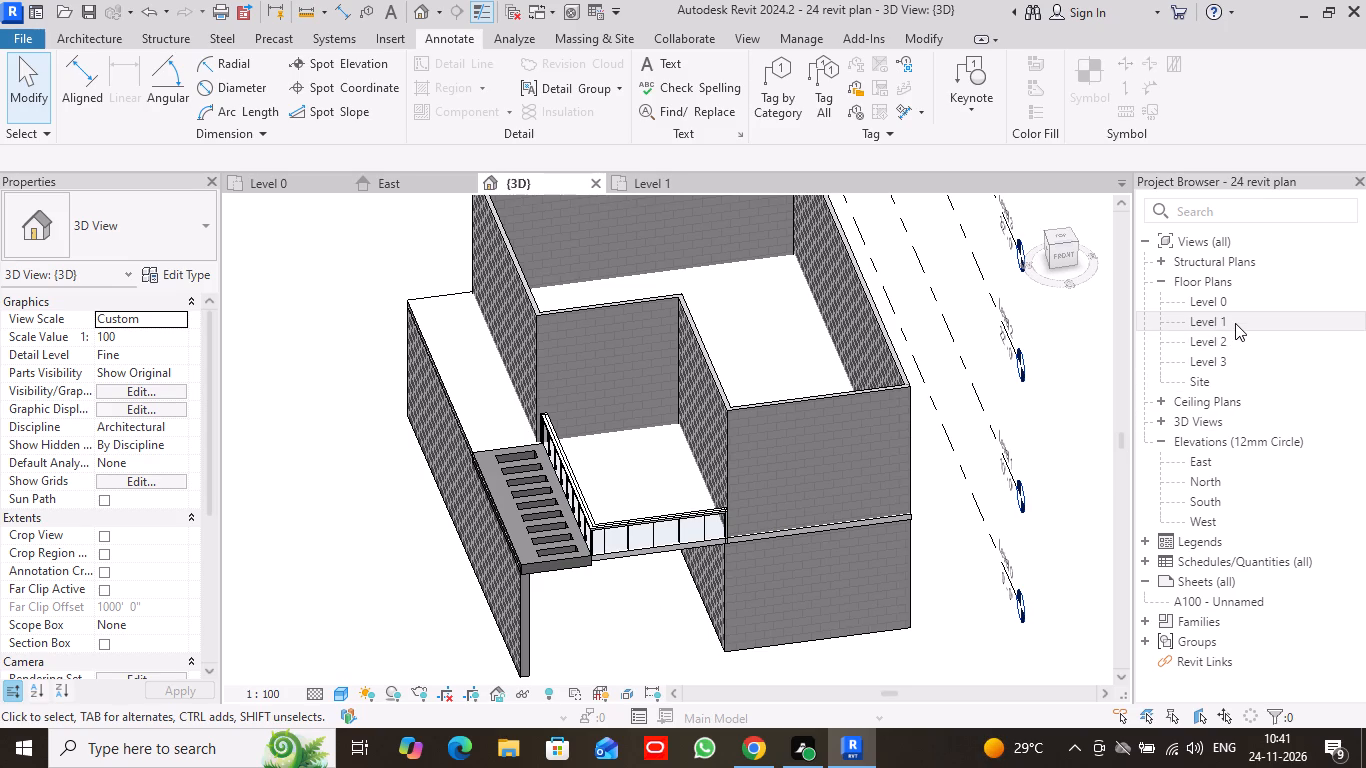
In the Level 1 plan, copy the 6" roof slab and paste it aligned to Level 2, closing the other open views.
left_click(669, 176)
scroll(718, 465, "down", 2)
middle_click_drag(744, 495, 791, 460)
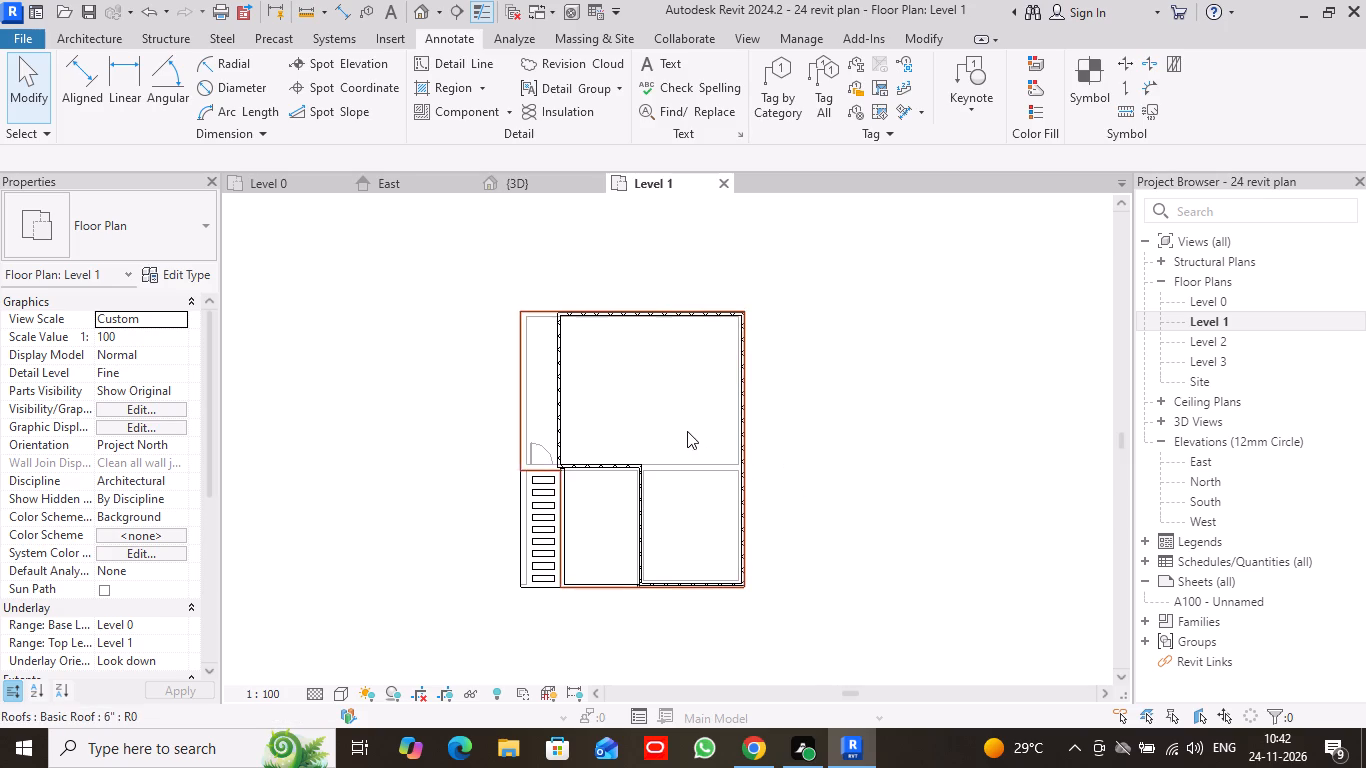
scroll(687, 431, "up", 2)
middle_click_drag(832, 399, 846, 374)
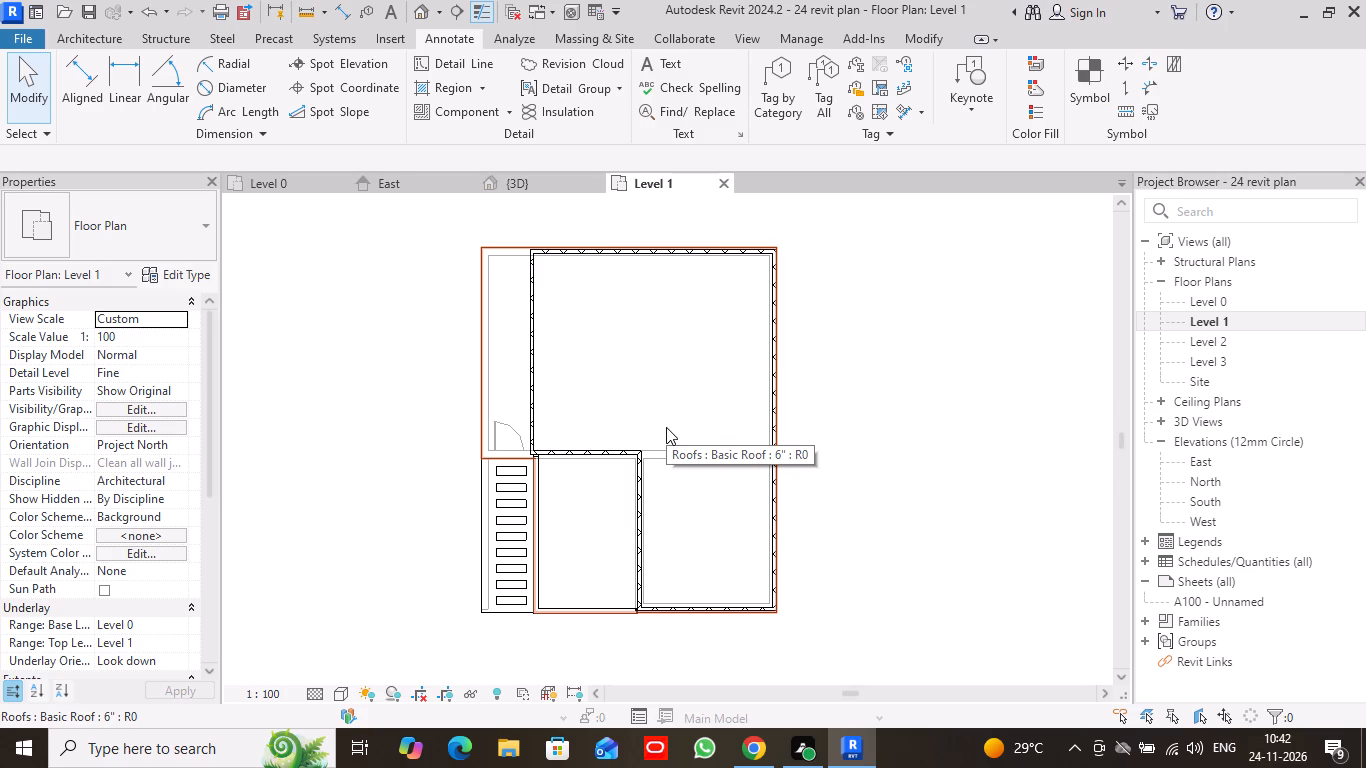
left_click(666, 427)
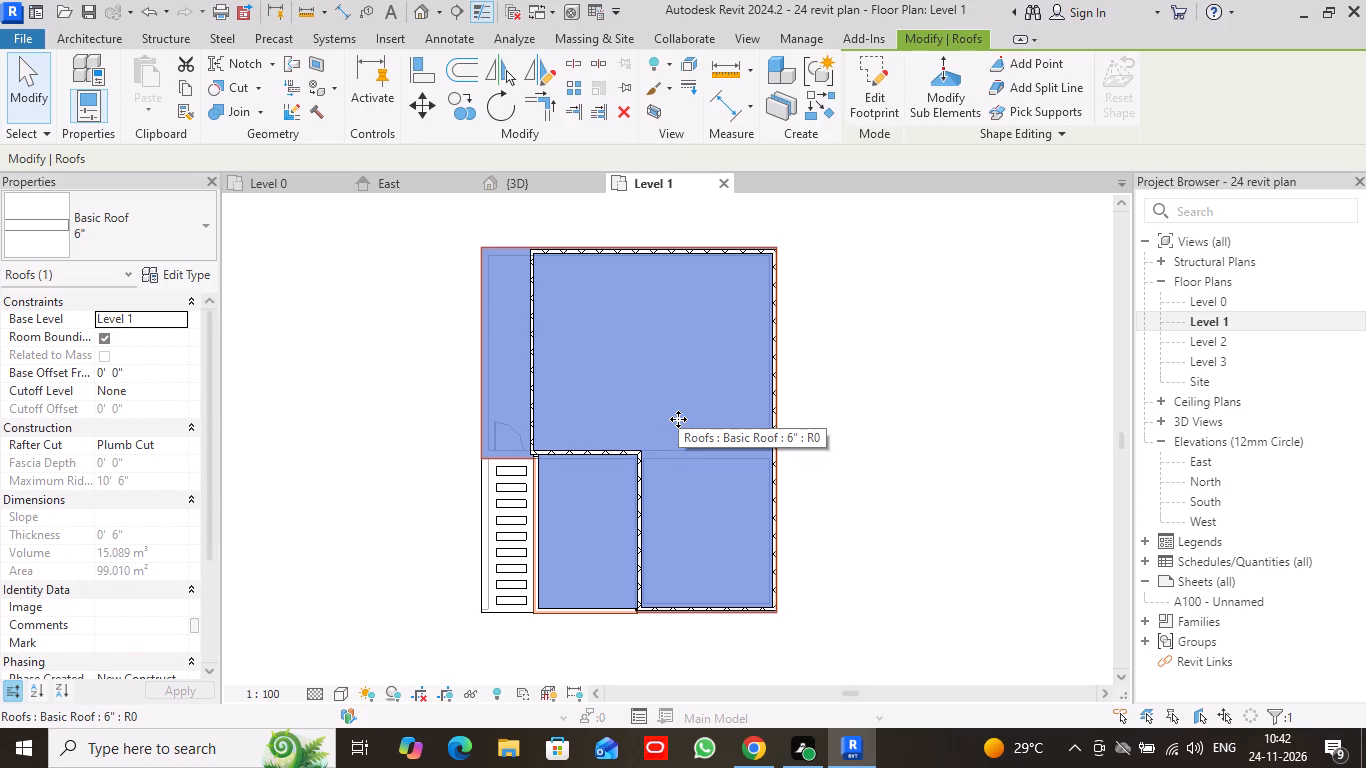
left_click(515, 6)
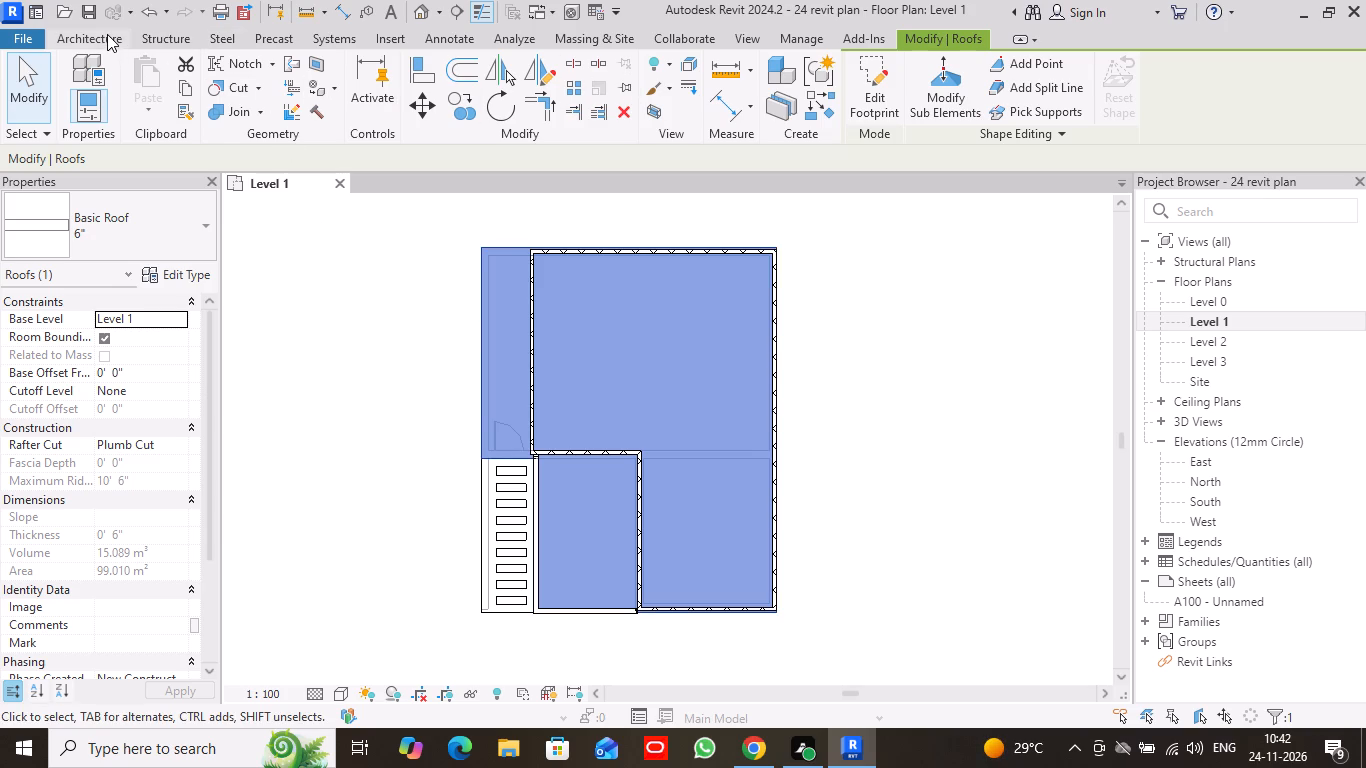
left_click(188, 83)
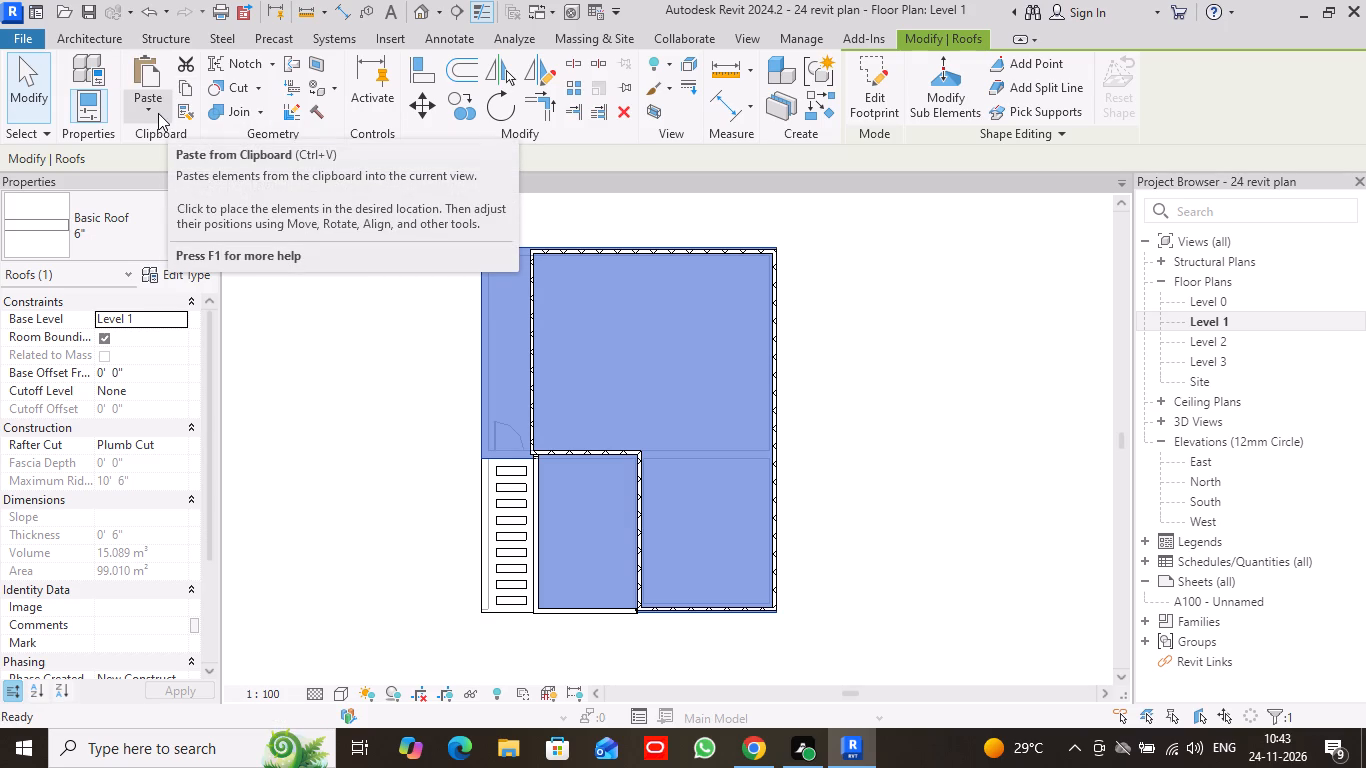
left_click(150, 115)
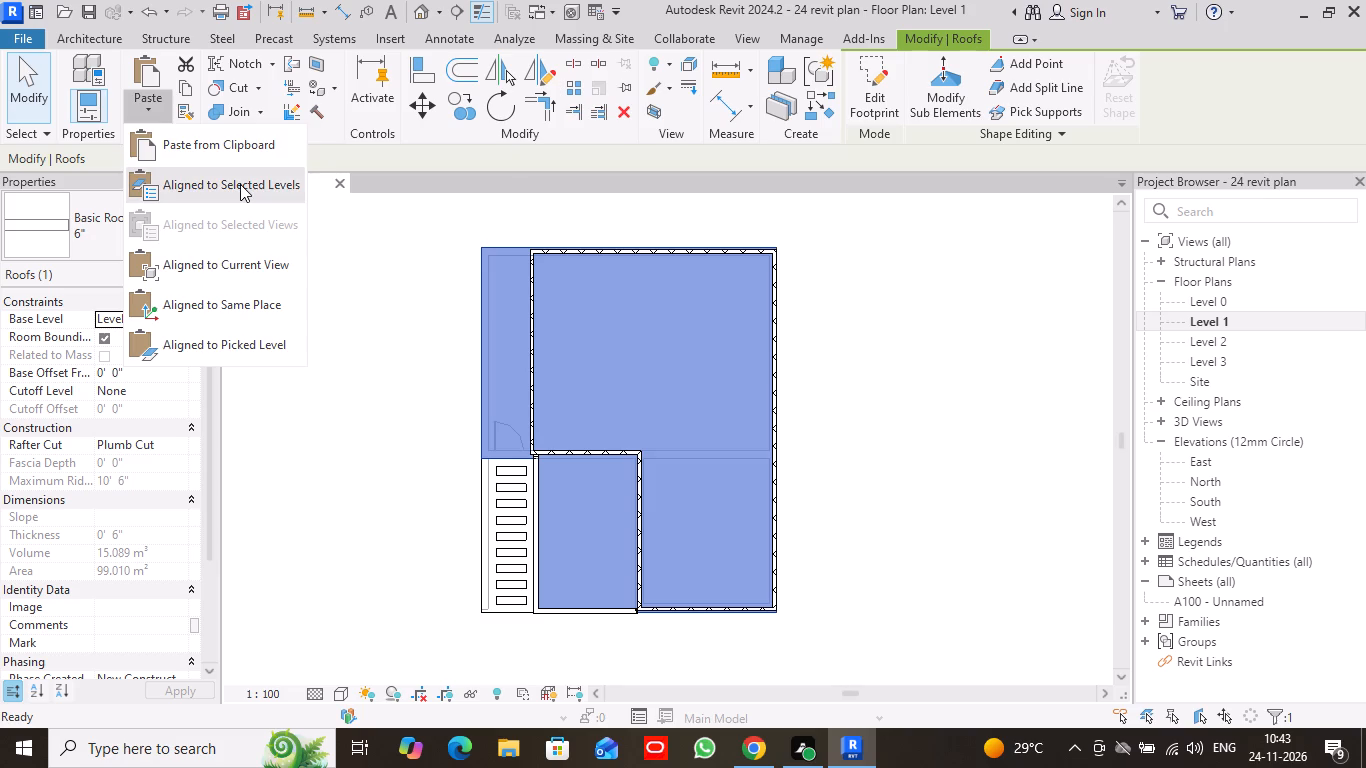
left_click(240, 184)
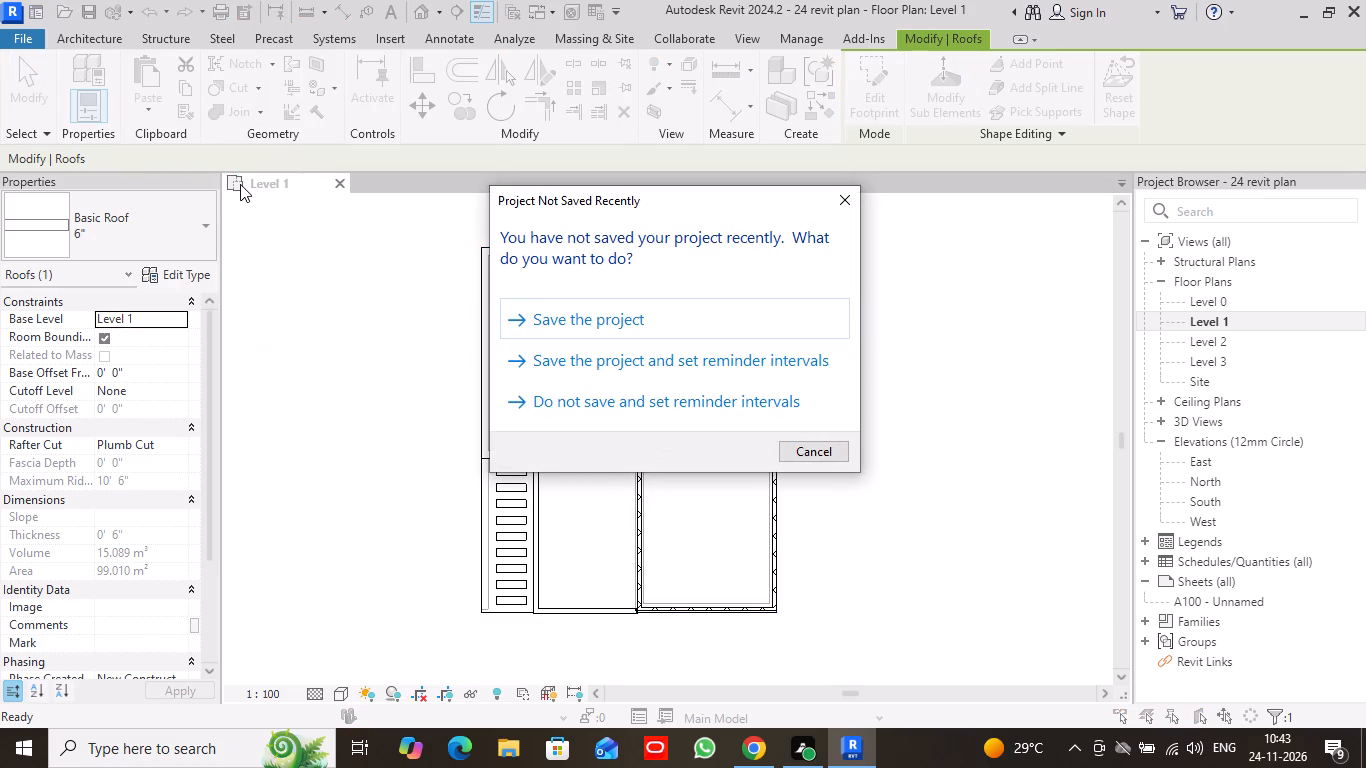
left_click(850, 193)
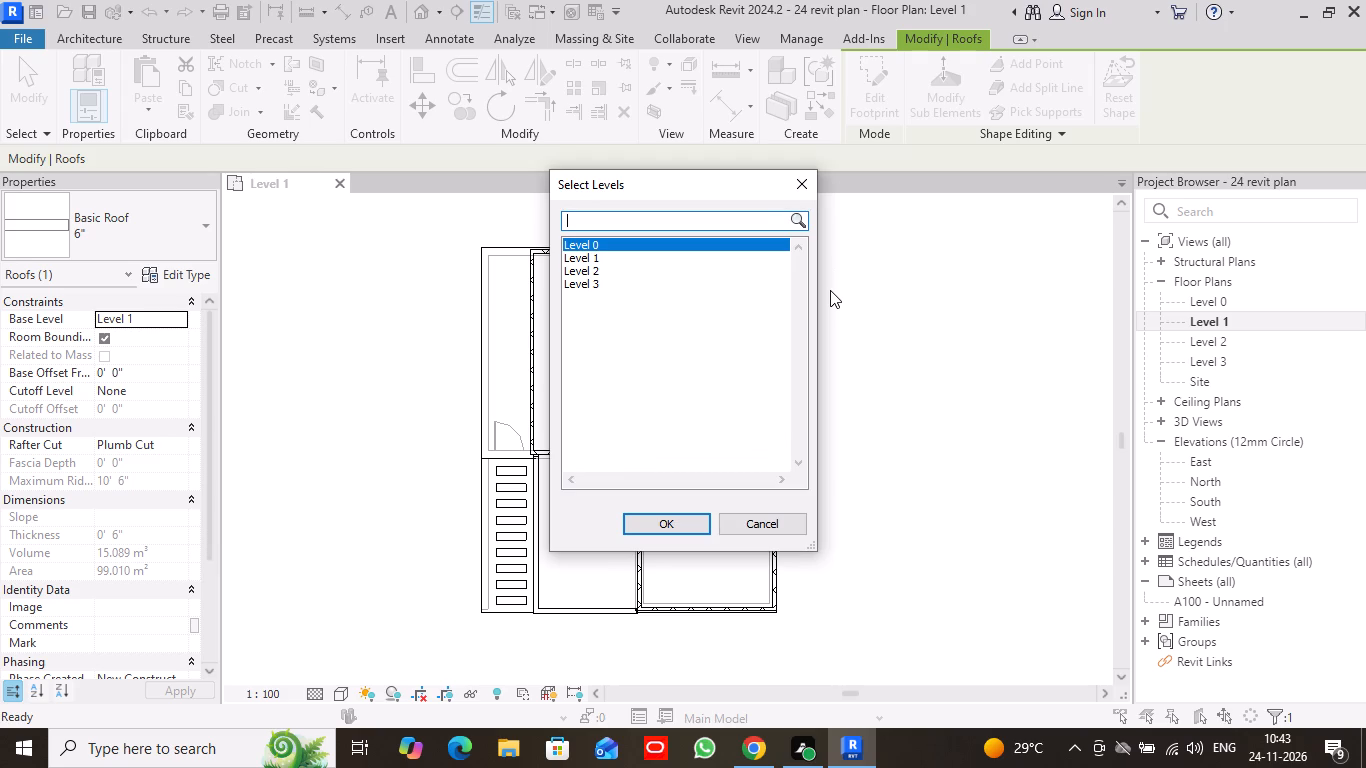
left_click(610, 273)
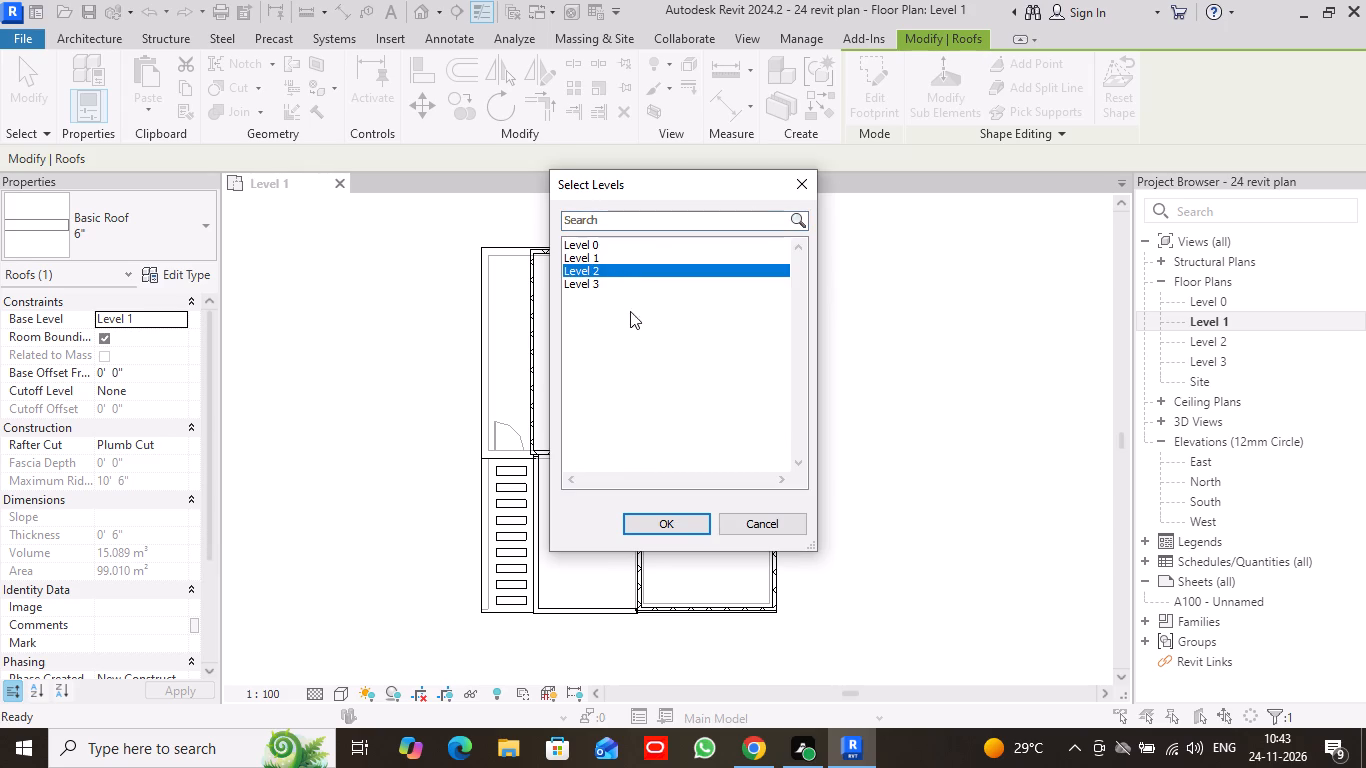
left_click(687, 524)
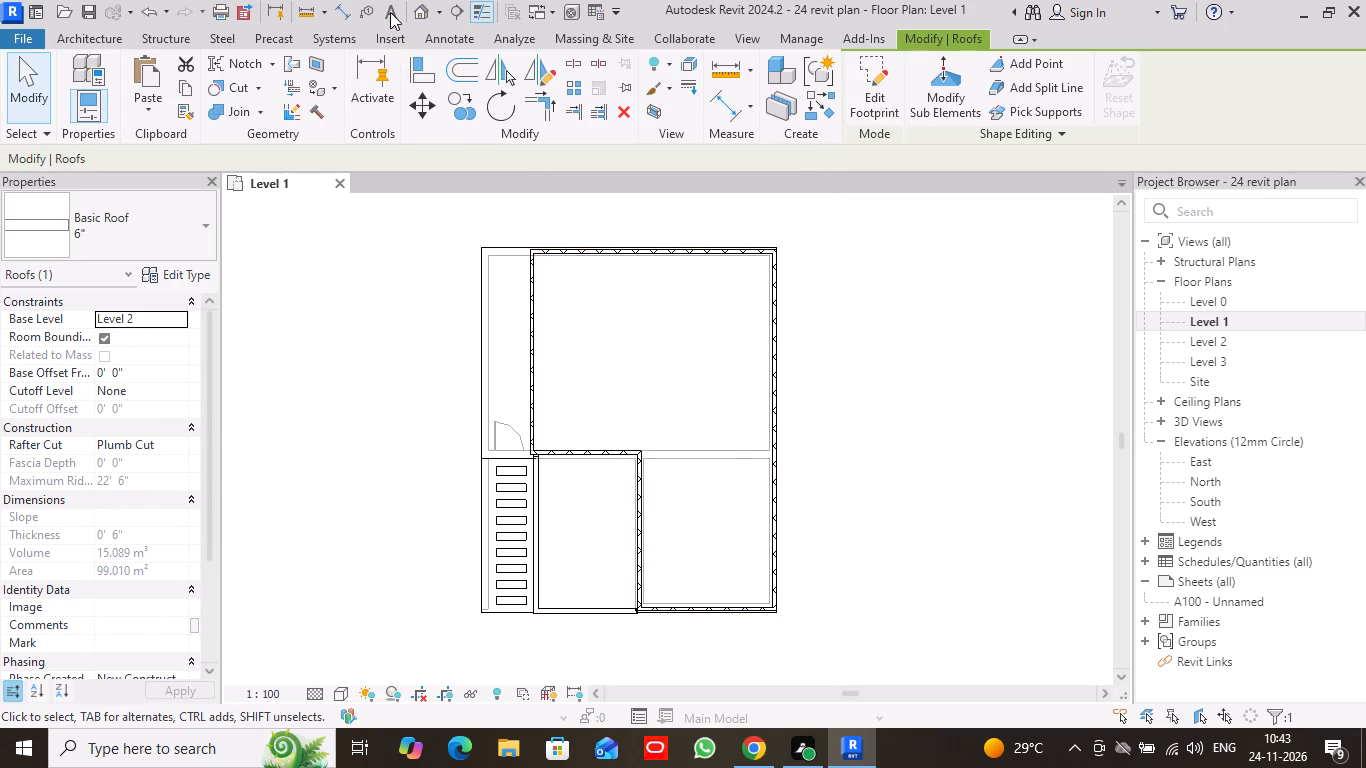
Examine the pasted roof slab above the upper-floor walls and balcony in the 3D view from several angles.
left_click(419, 10)
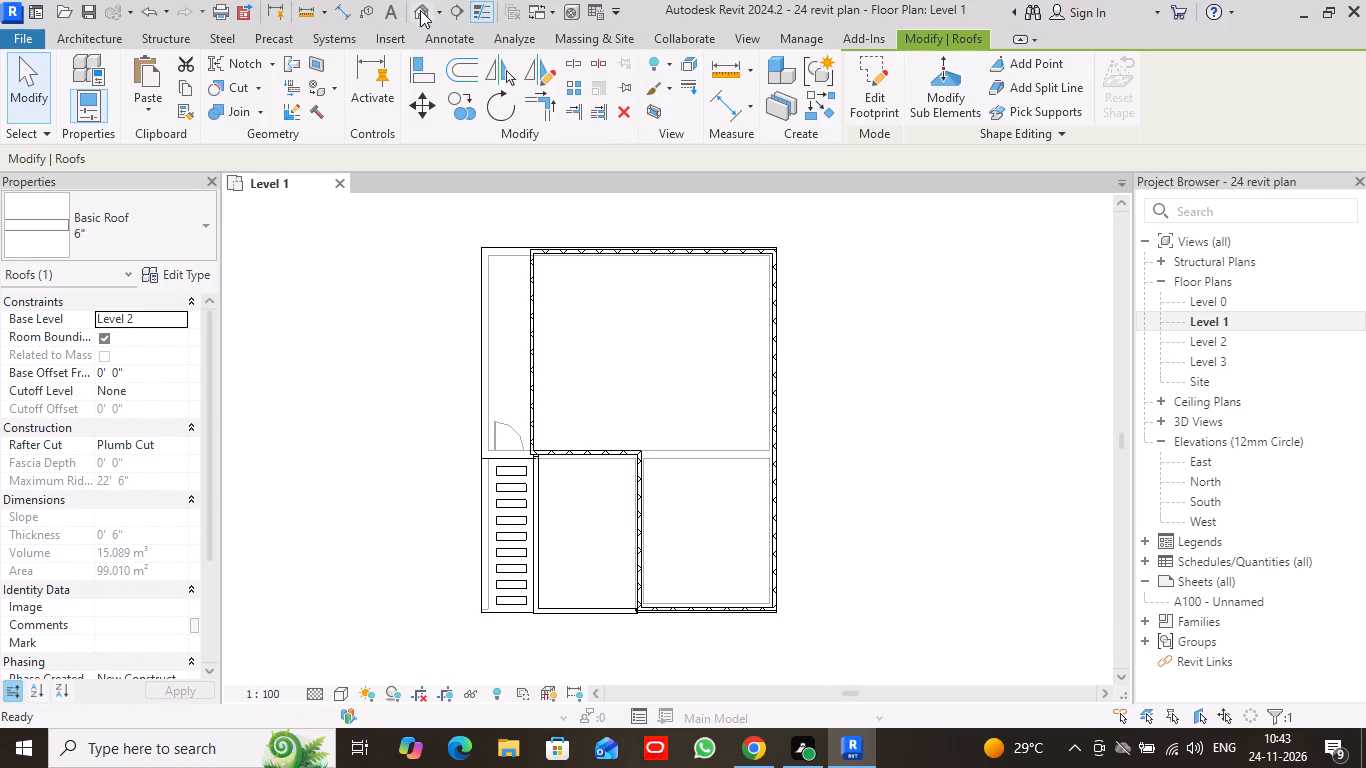
middle_click_drag(863, 586, 833, 417)
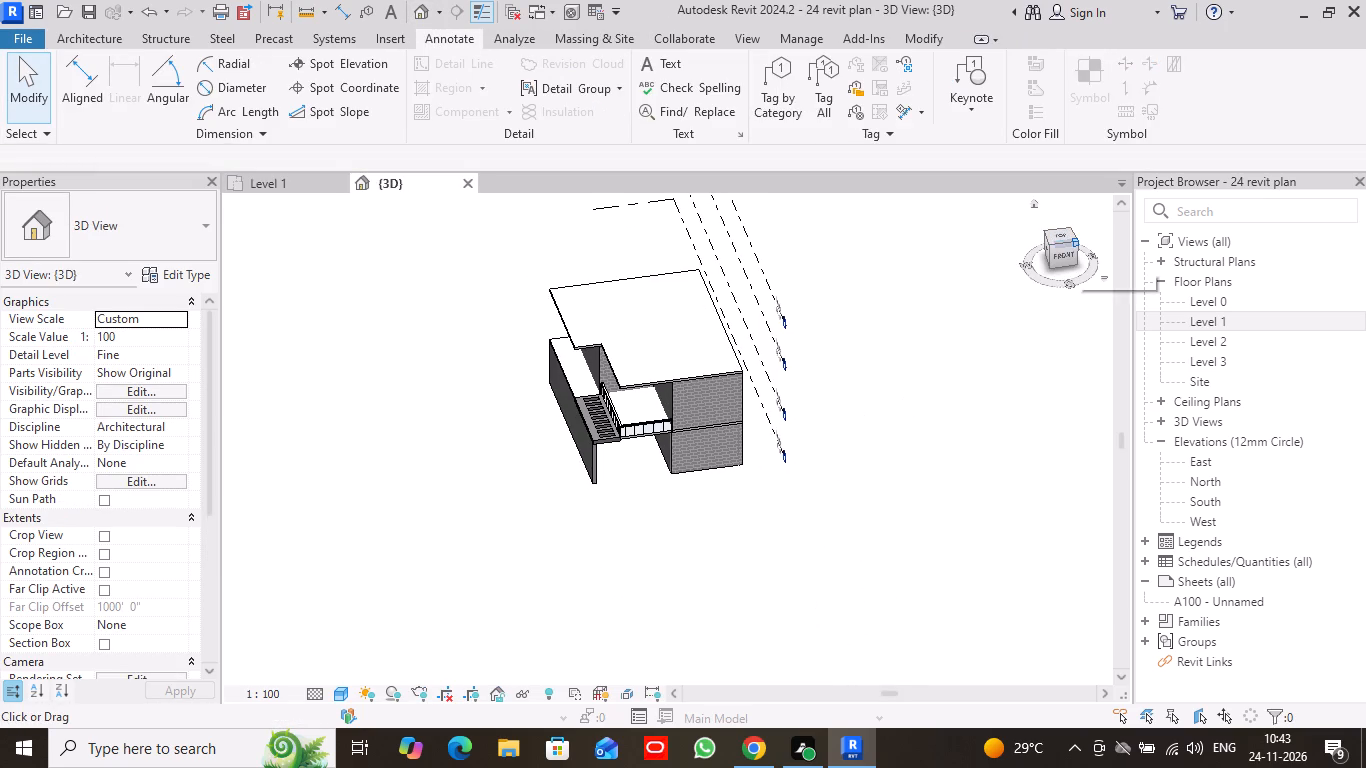
left_click_drag(1075, 243, 1021, 226)
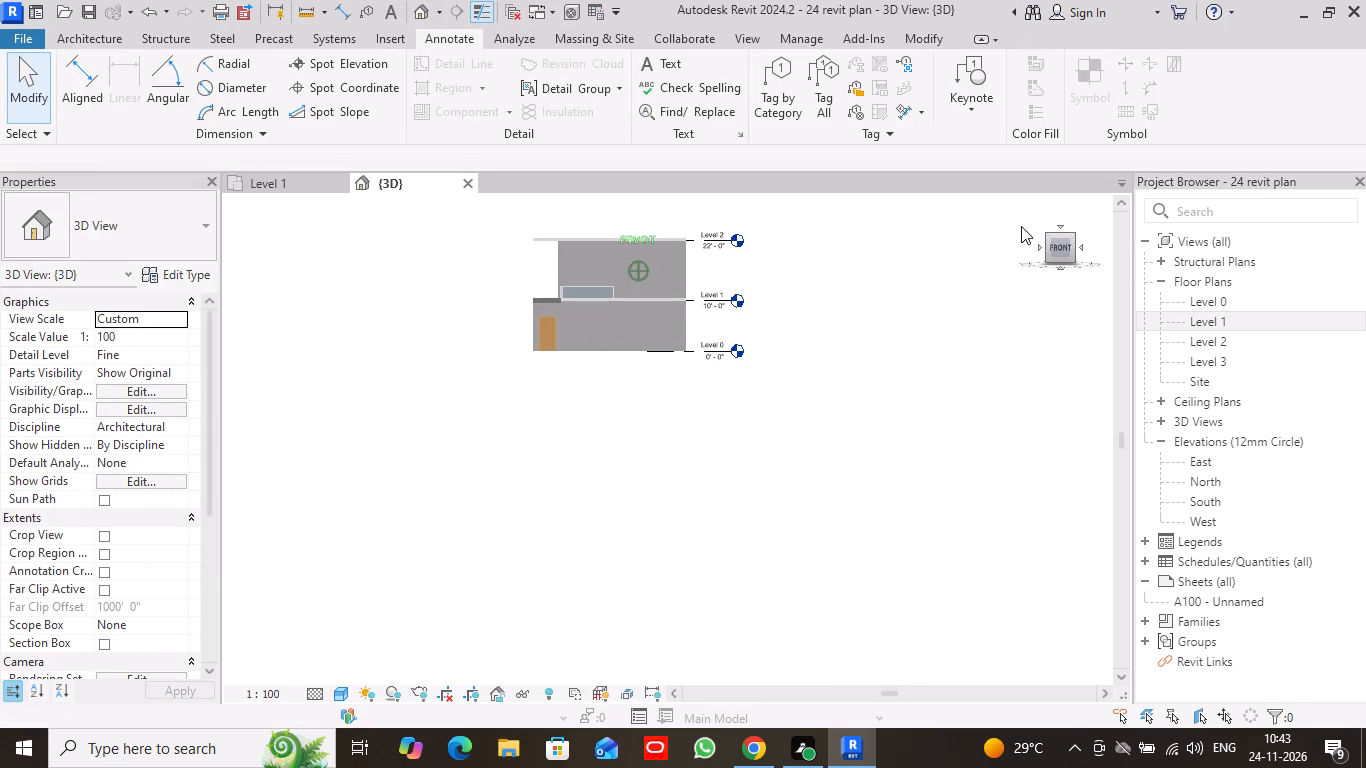
left_click_drag(1021, 226, 231, 264)
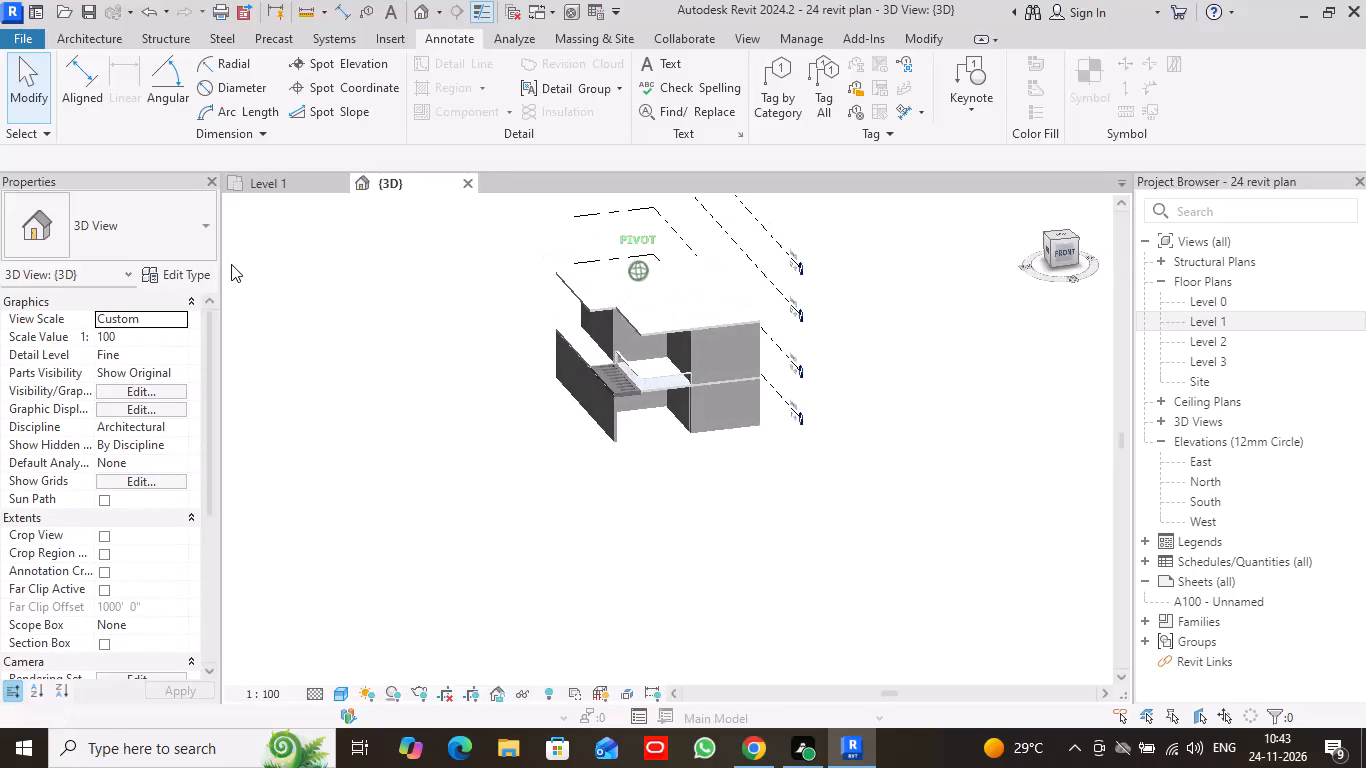
left_click_drag(231, 264, 240, 263)
scroll(679, 409, "up", 7)
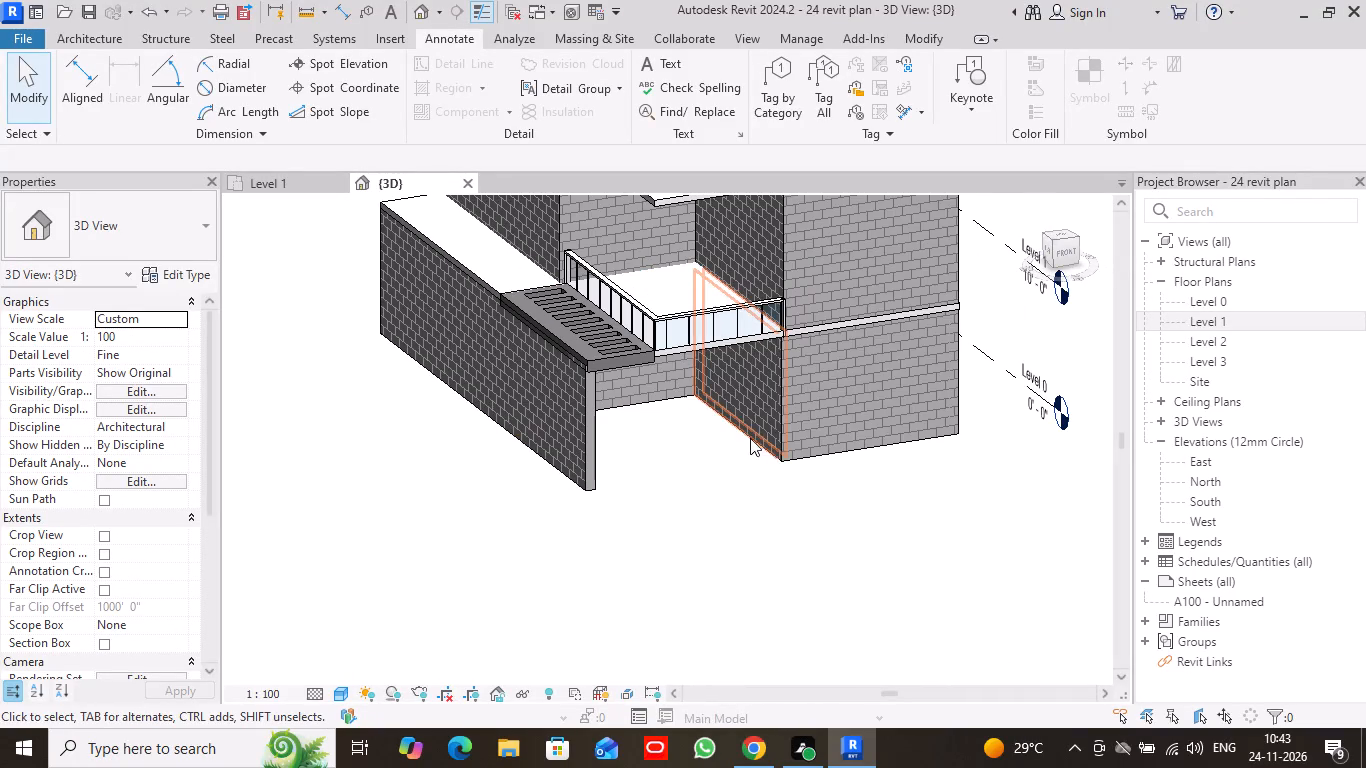
middle_click_drag(726, 439, 685, 533)
scroll(685, 533, "up", 1)
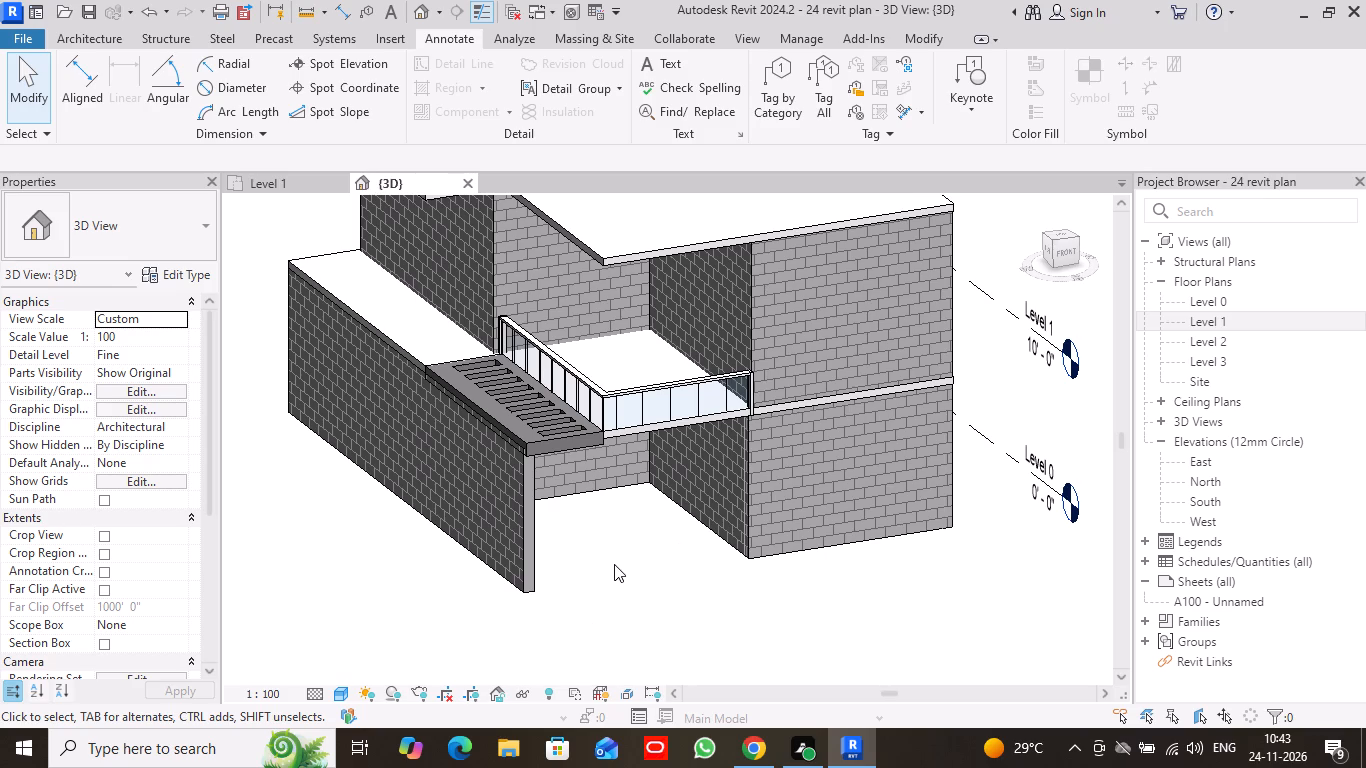
In the Level 1 plan, open the footprint sketch of the 6" roof slab for editing.
scroll(614, 564, "down", 1)
middle_click_drag(628, 532, 609, 573)
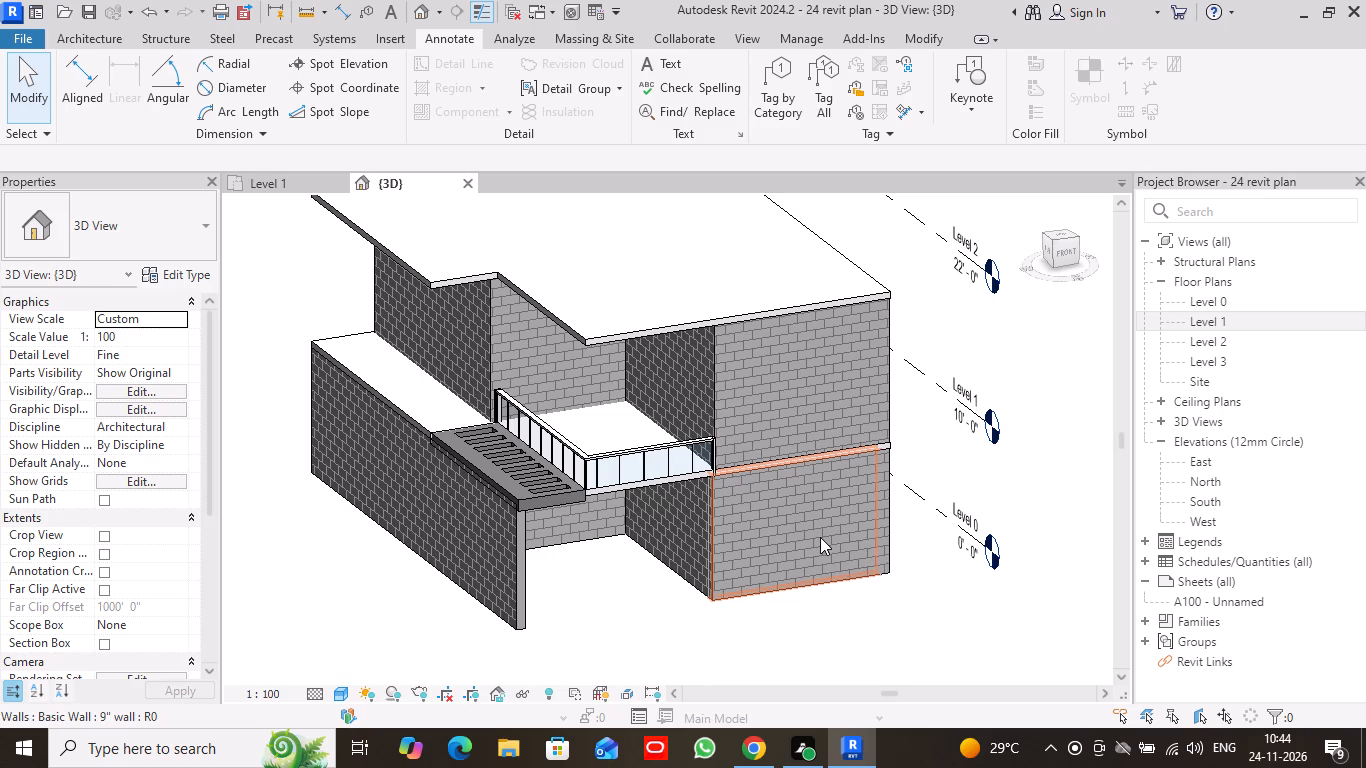
scroll(906, 380, "down", 2)
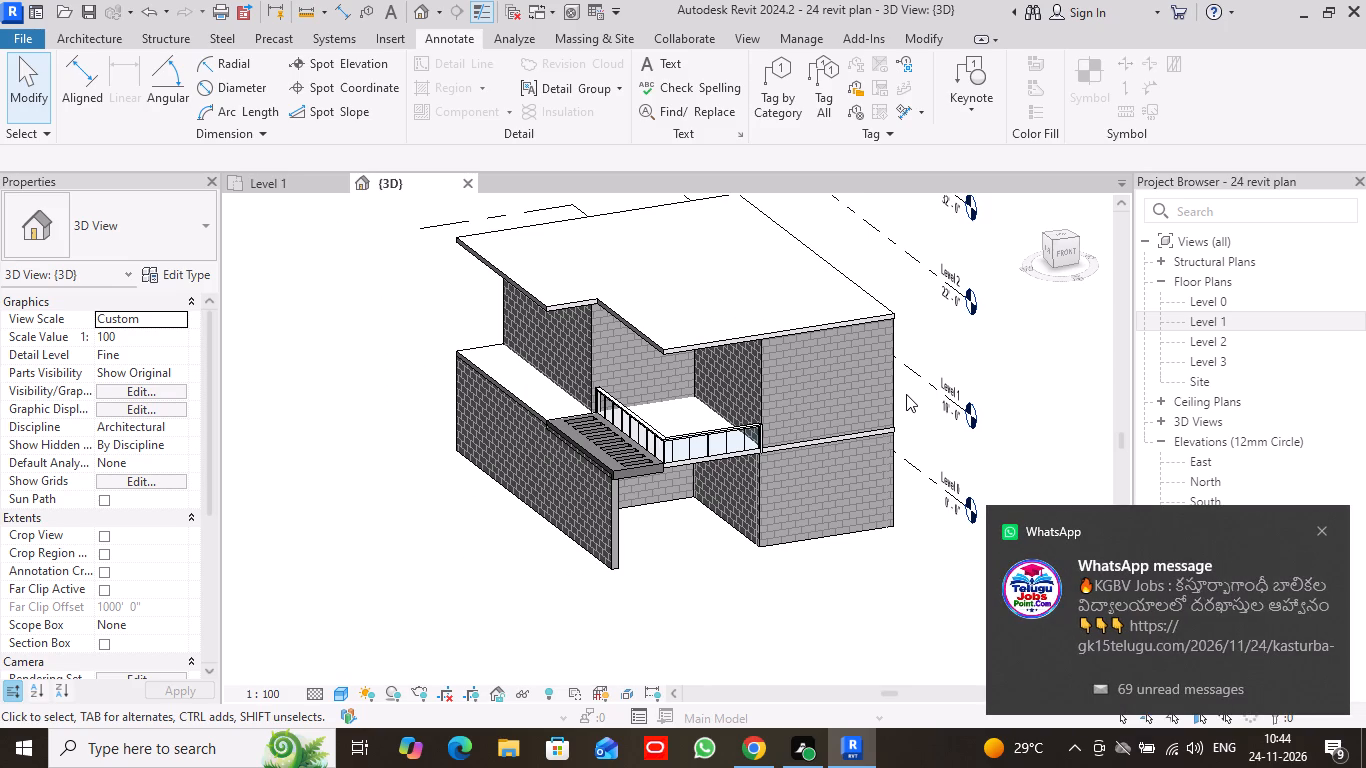
left_click(293, 183)
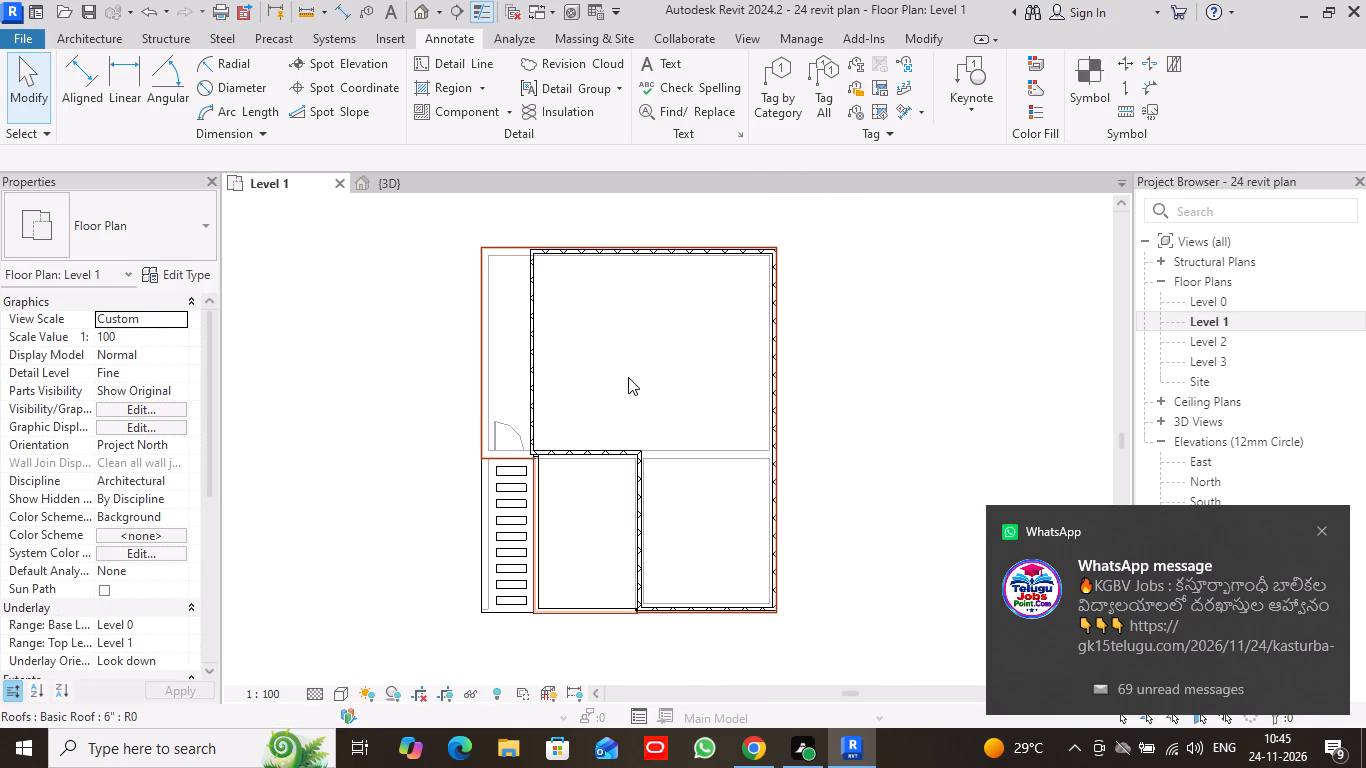
left_click(590, 387)
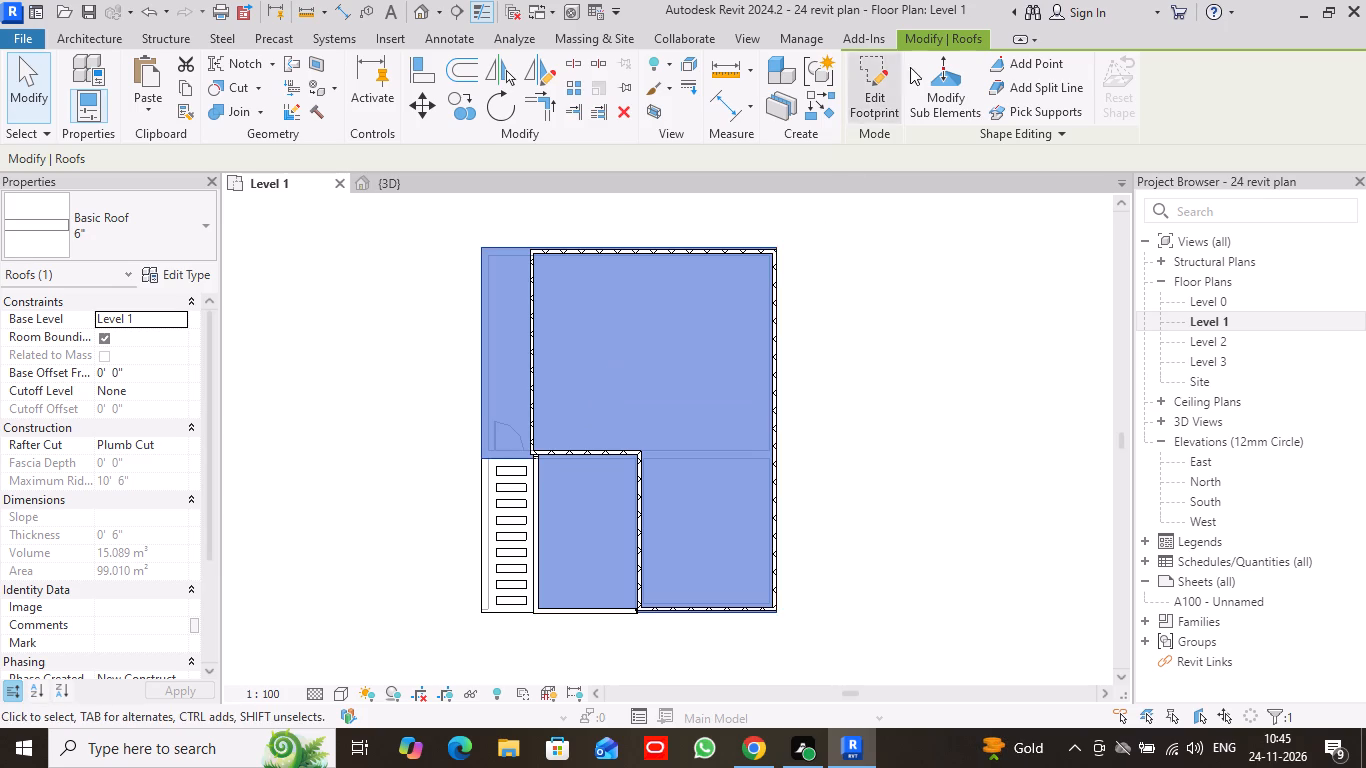
left_click(870, 90)
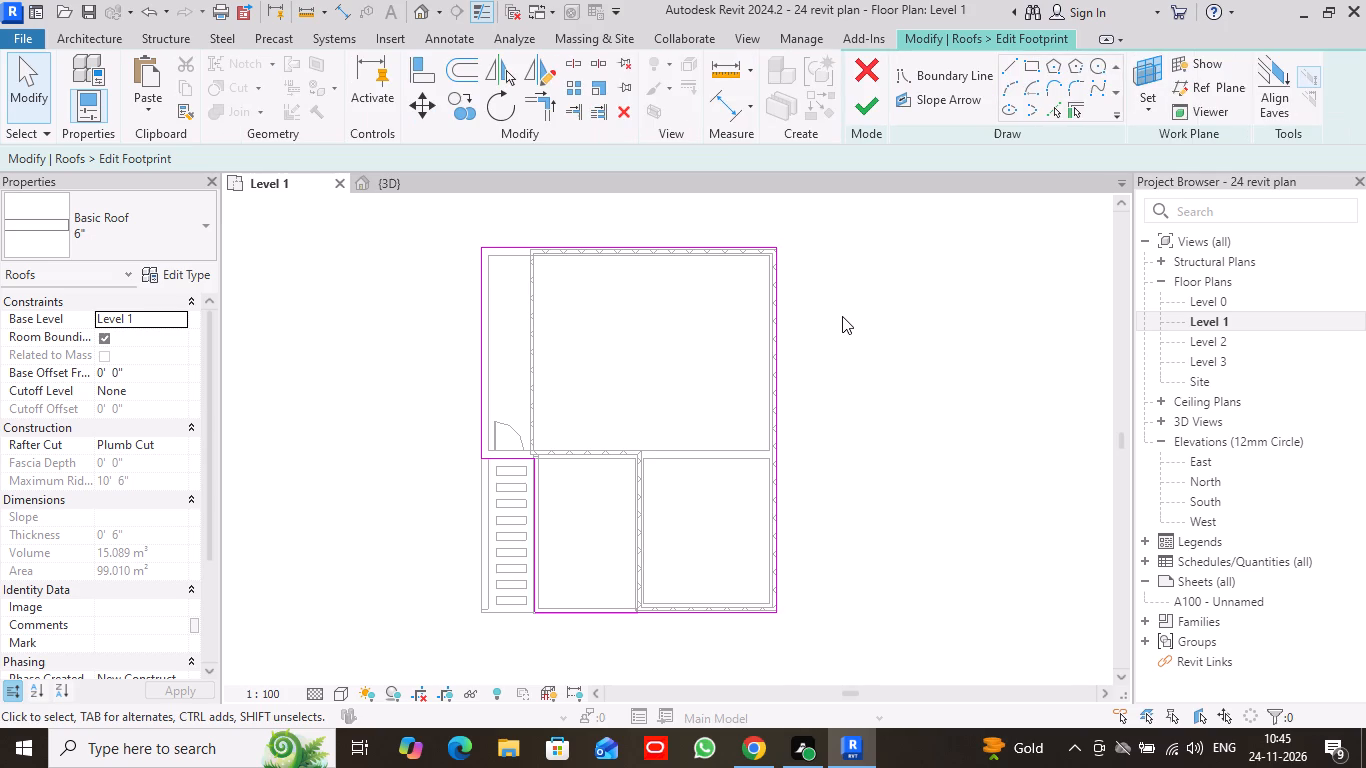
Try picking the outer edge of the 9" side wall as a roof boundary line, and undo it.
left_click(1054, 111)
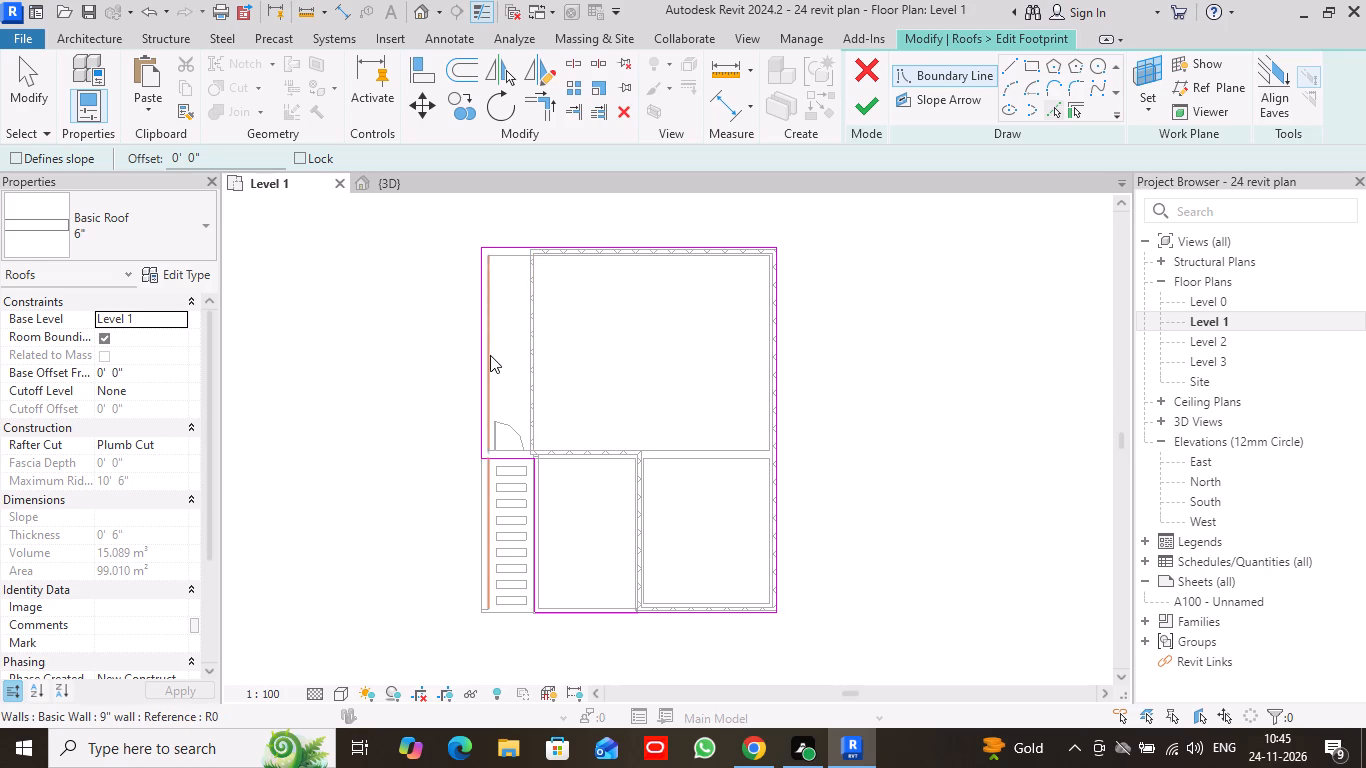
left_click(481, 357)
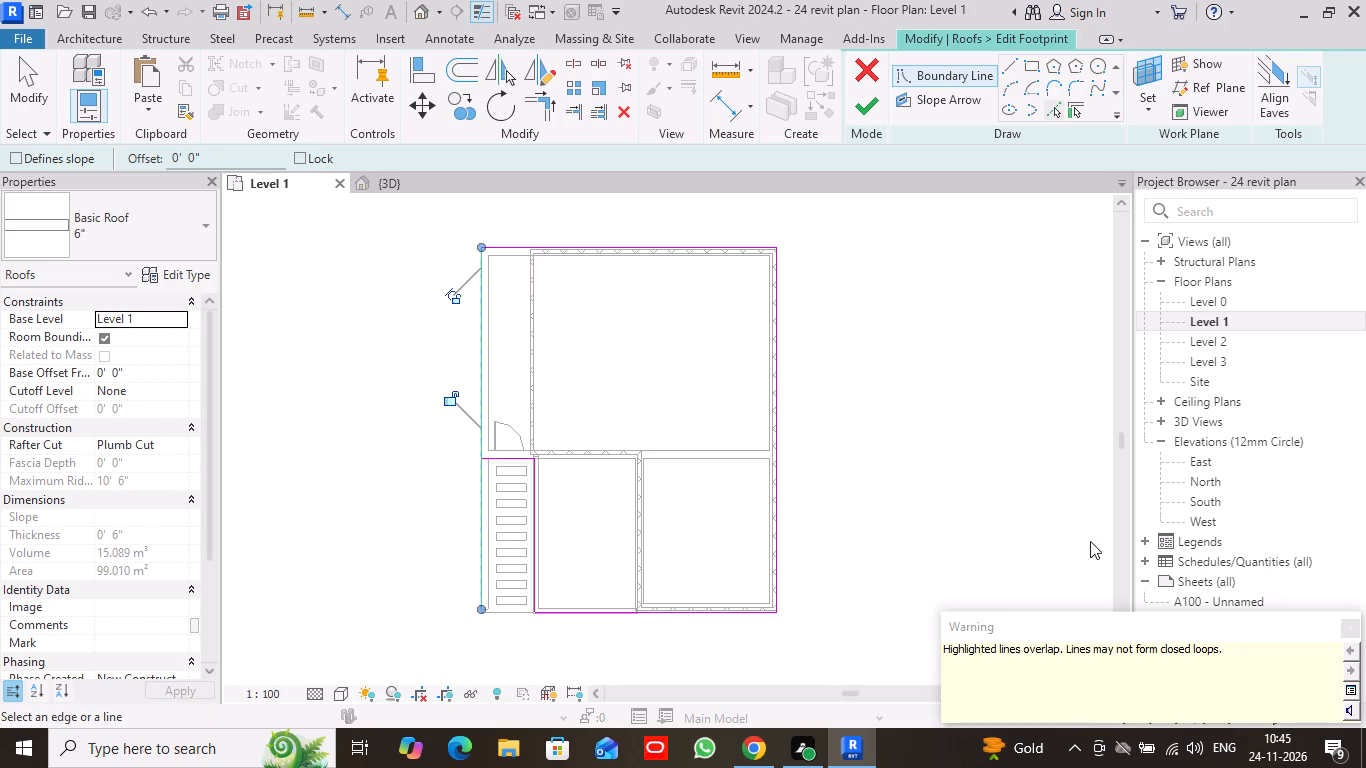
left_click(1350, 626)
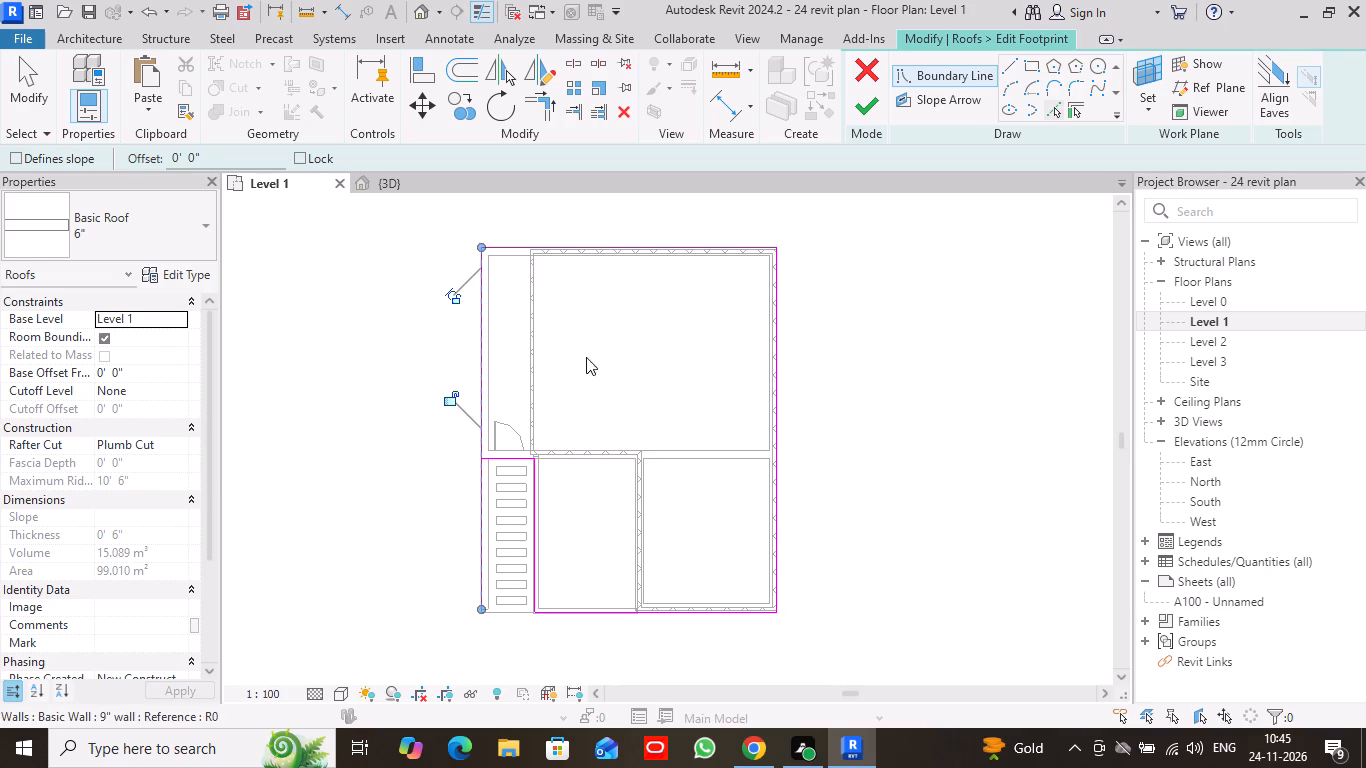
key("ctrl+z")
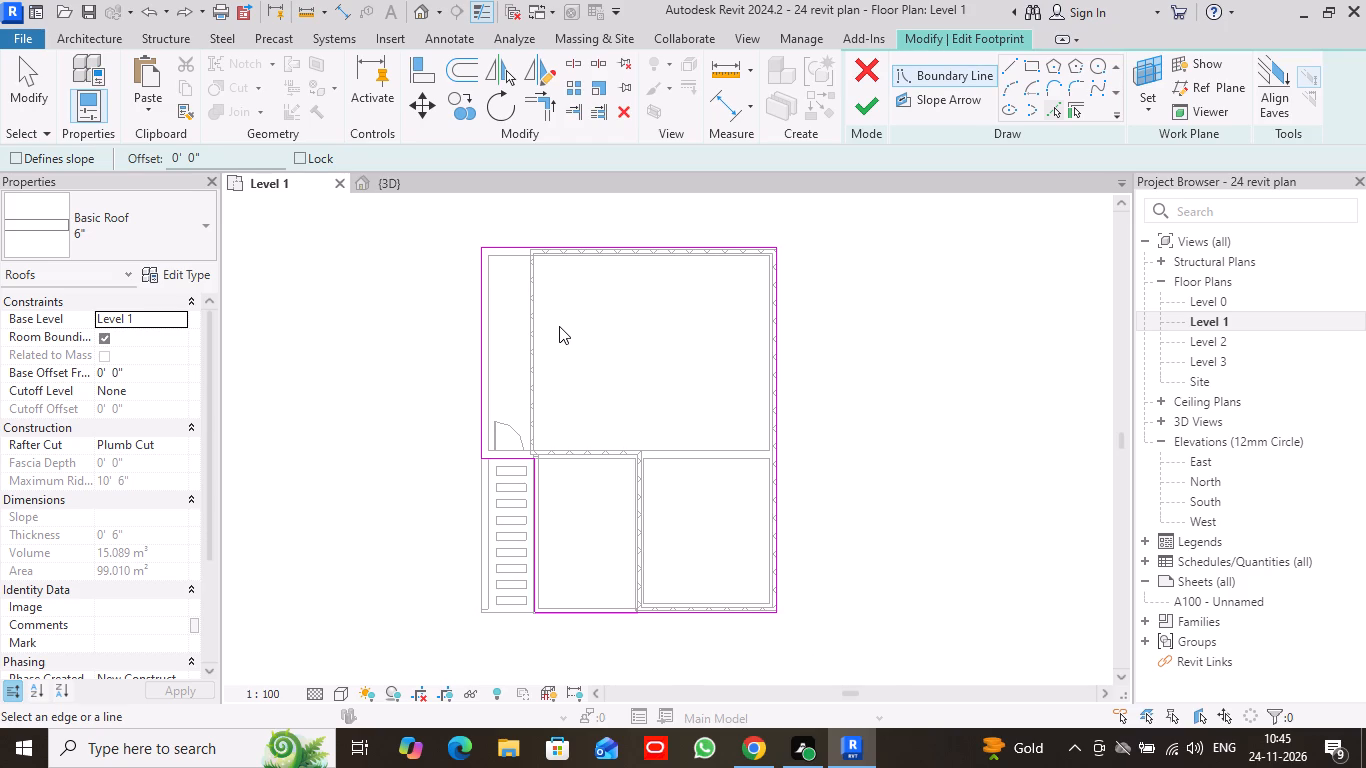
Pick the outer edge of the 9" side wall, running past the door and slotted slab, as a roof boundary line.
scroll(559, 326, "up", 6)
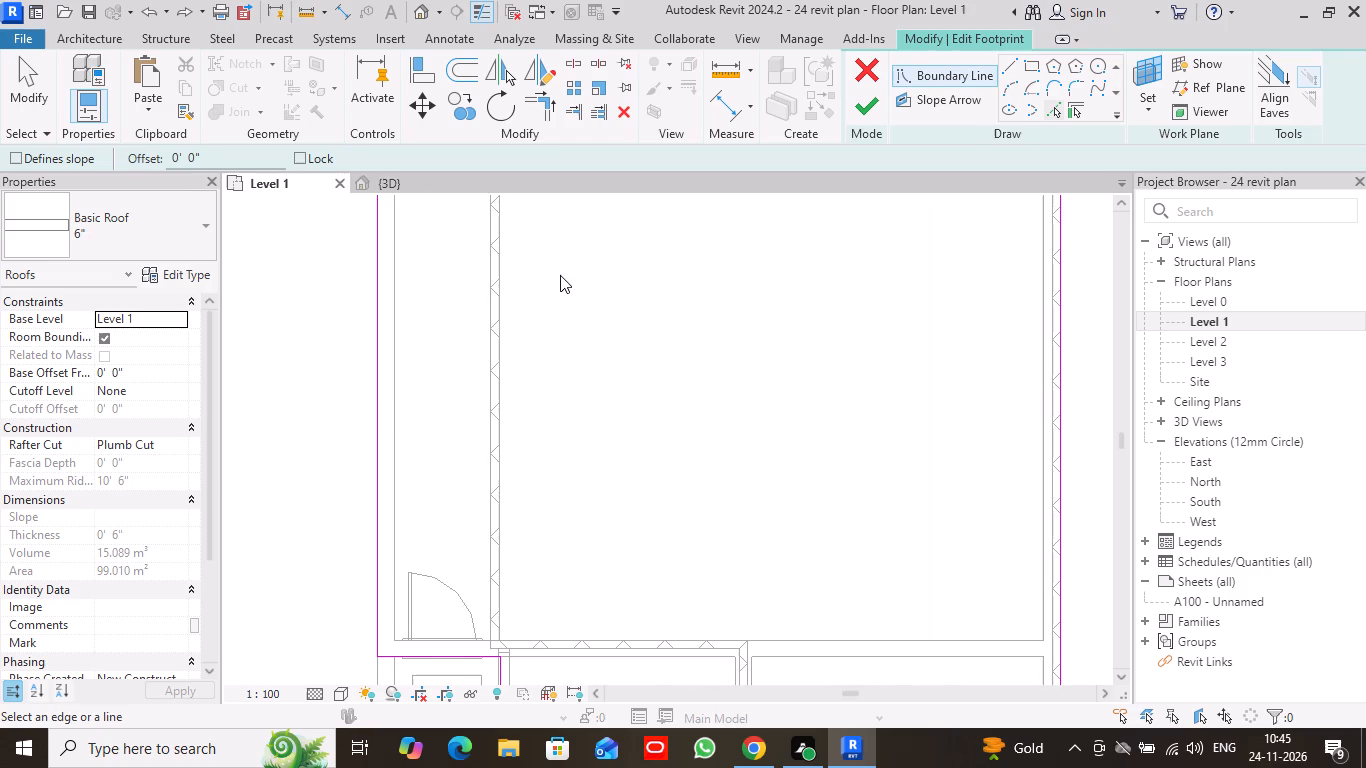
middle_click_drag(560, 275, 582, 338)
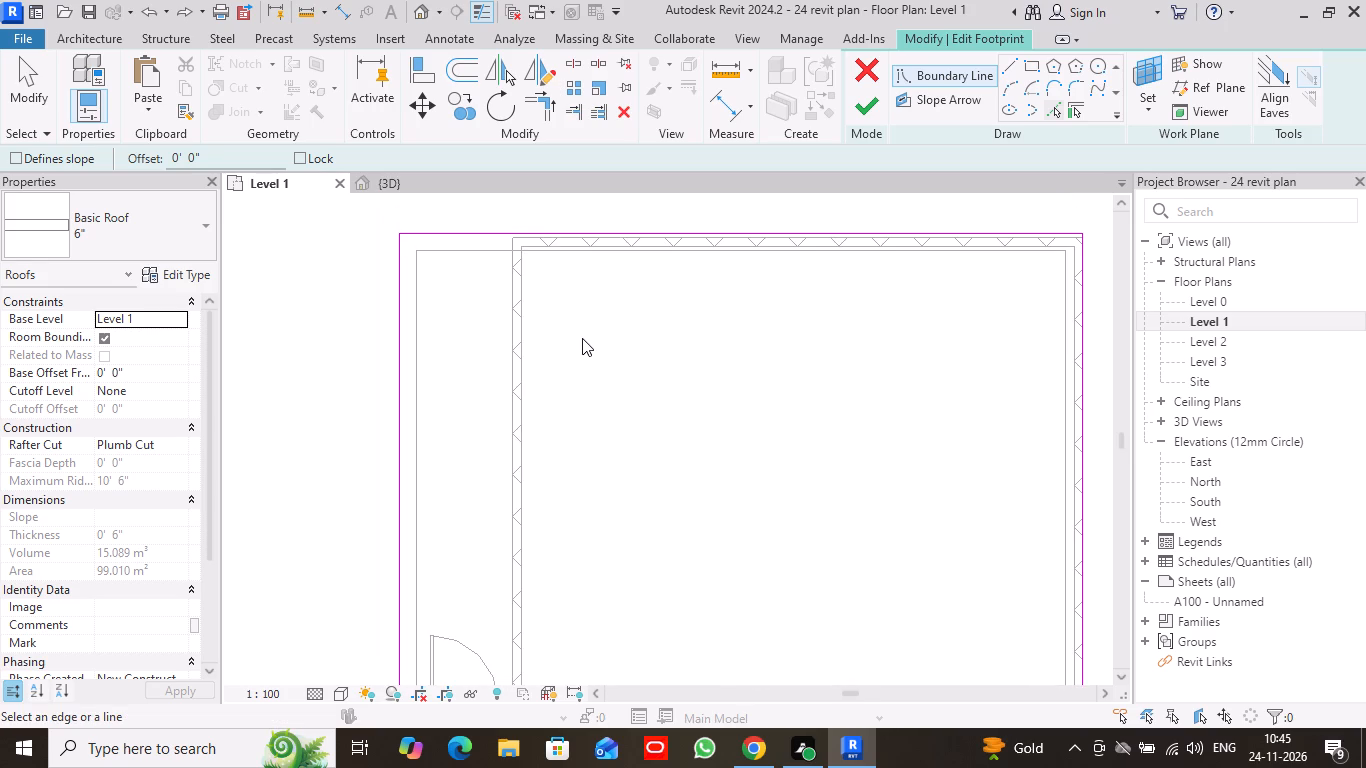
scroll(578, 339, "down", 2)
middle_click_drag(606, 422, 616, 372)
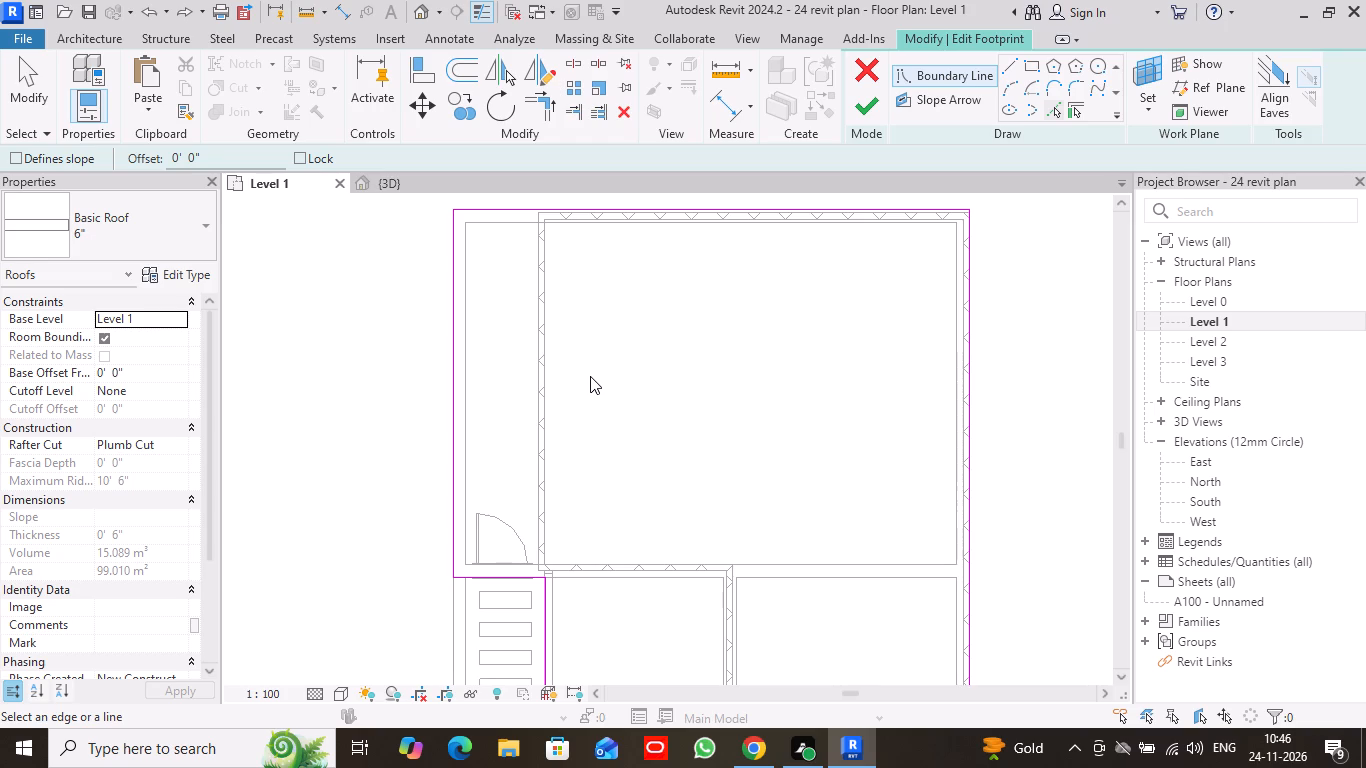
scroll(653, 370, "down", 2)
middle_click_drag(676, 402, 676, 324)
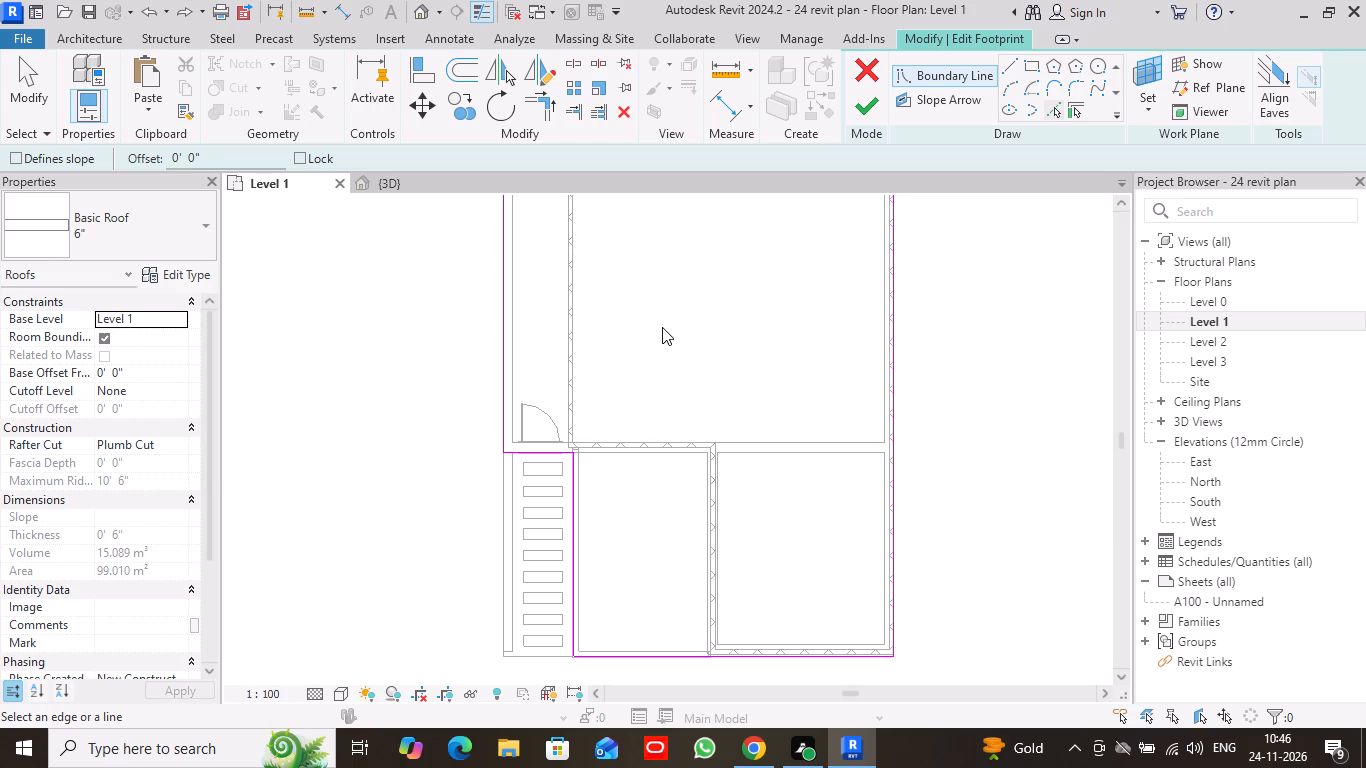
scroll(645, 318, "down", 2)
middle_click_drag(629, 325, 611, 361)
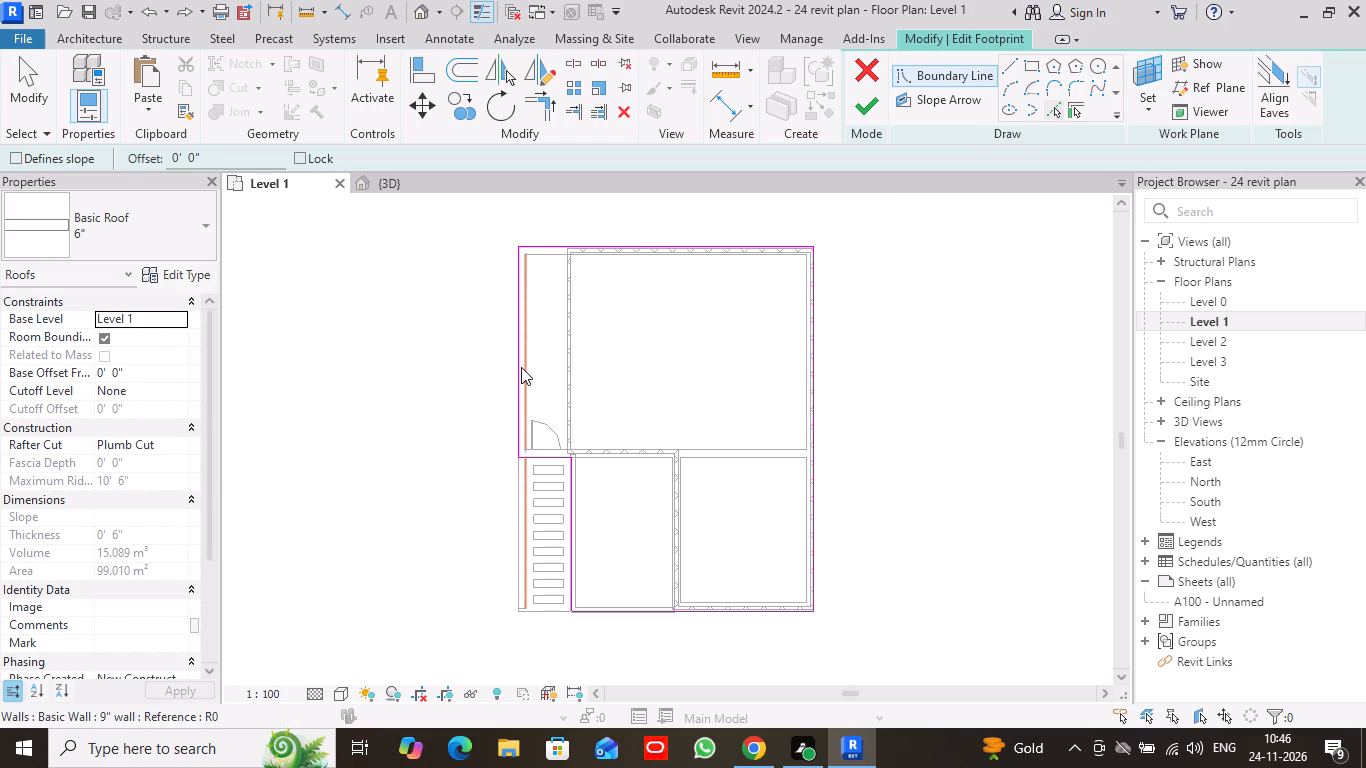
left_click(518, 363)
left_click_drag(518, 360, 549, 362)
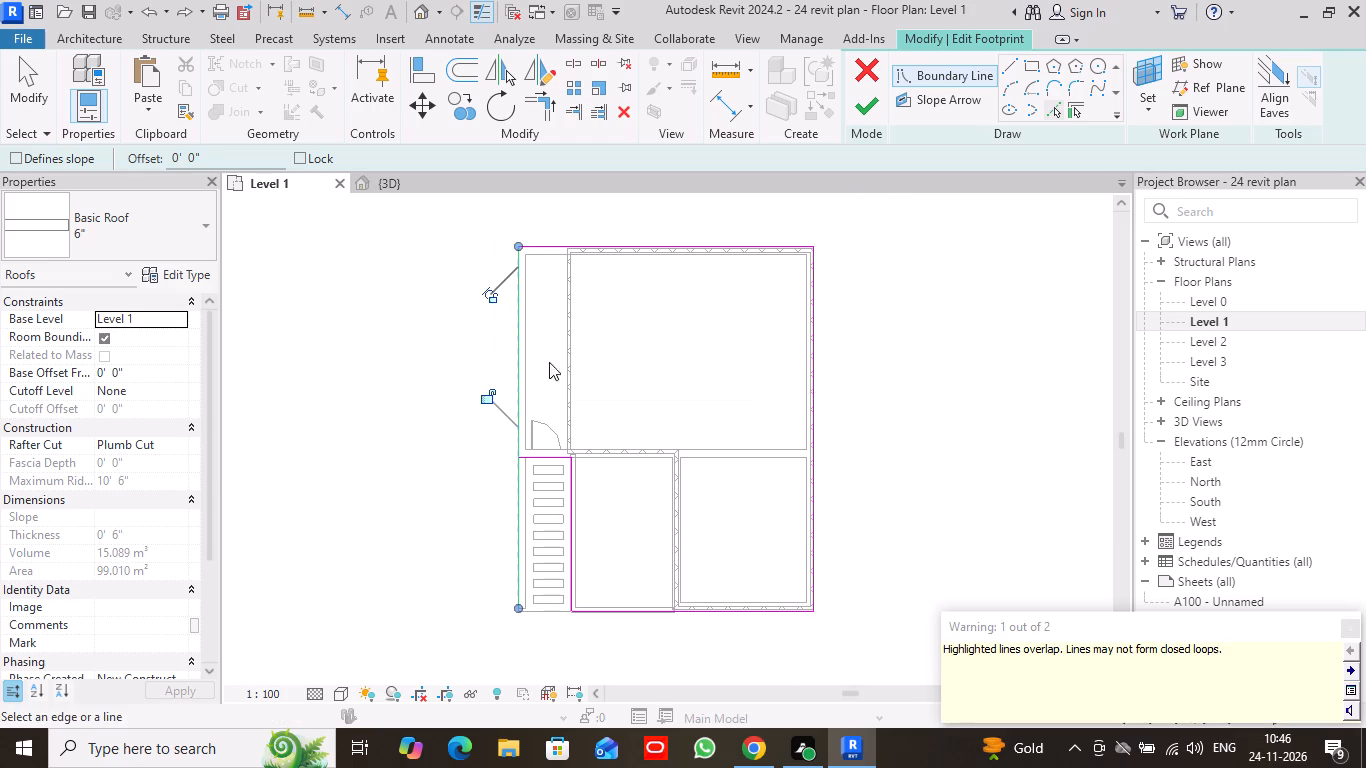
left_click_drag(549, 362, 575, 363)
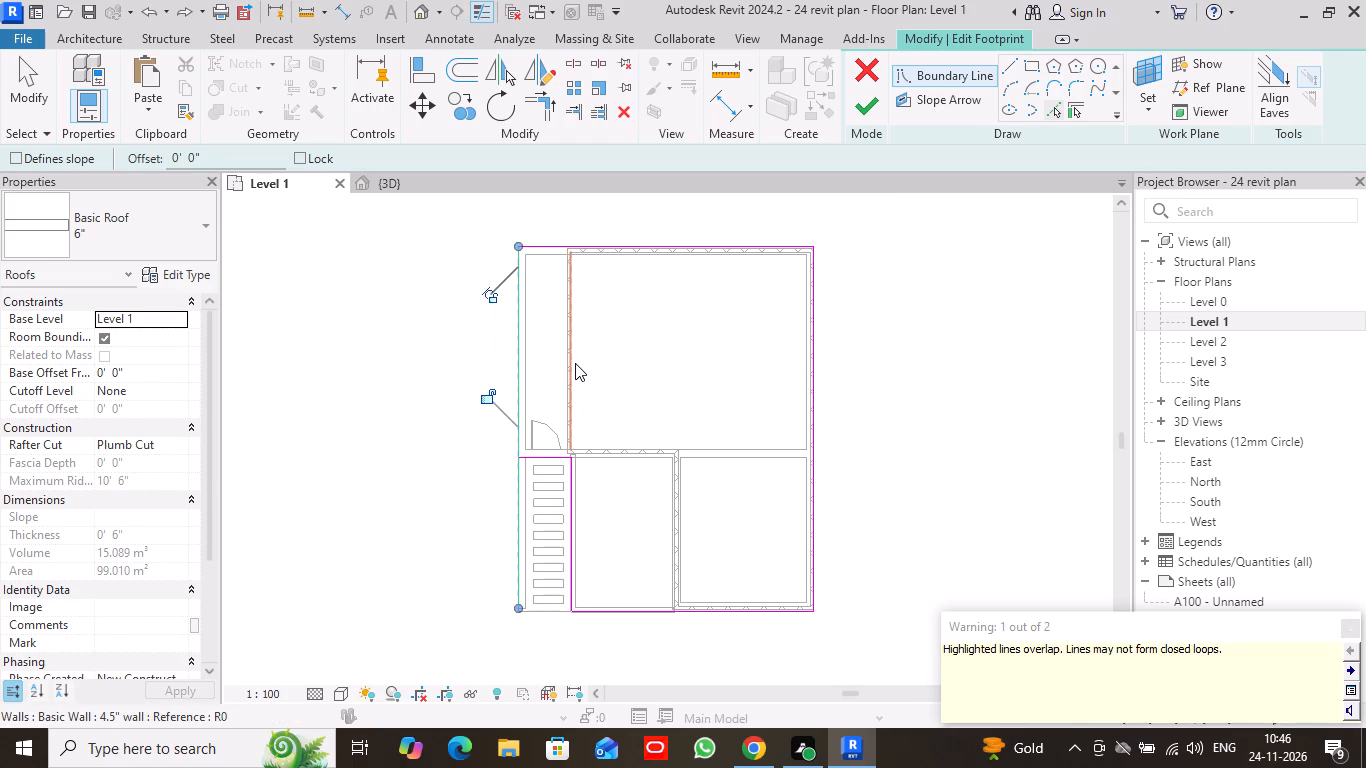
left_click_drag(575, 363, 574, 364)
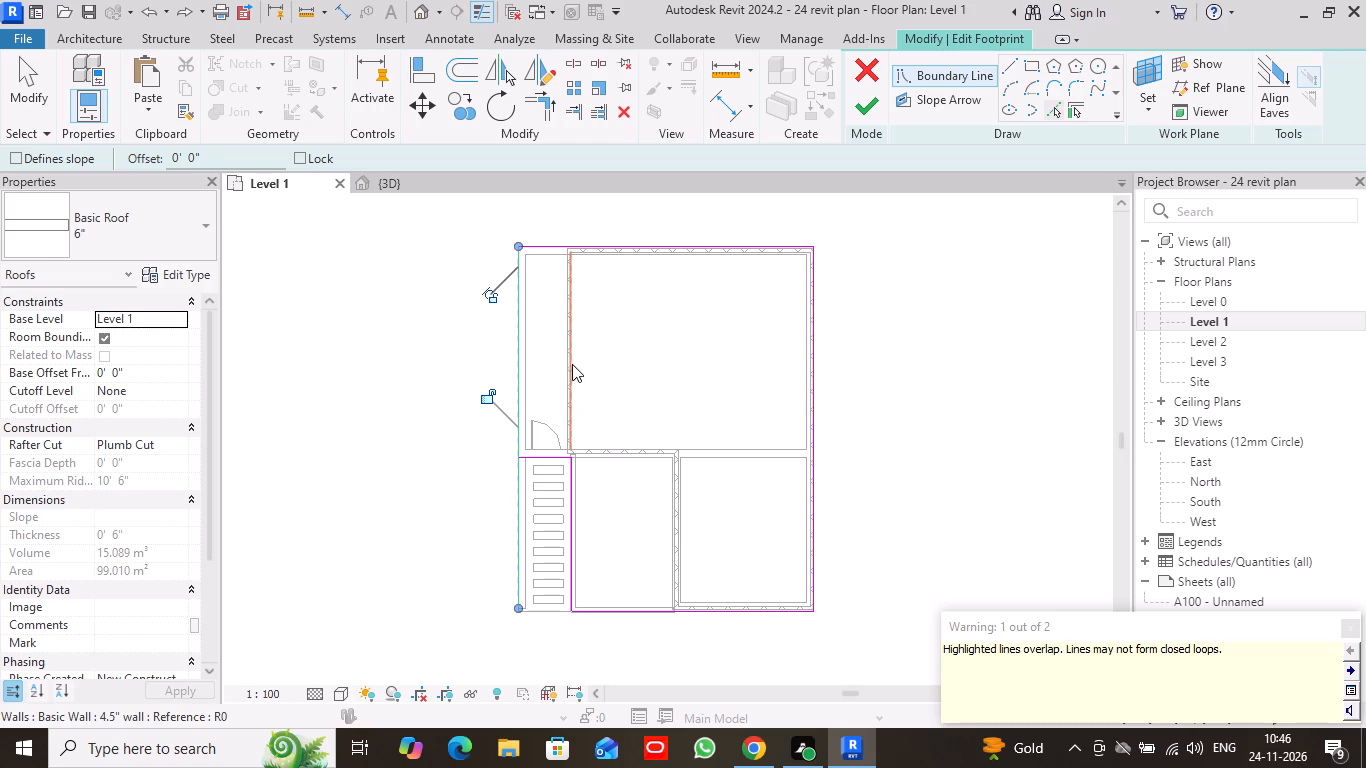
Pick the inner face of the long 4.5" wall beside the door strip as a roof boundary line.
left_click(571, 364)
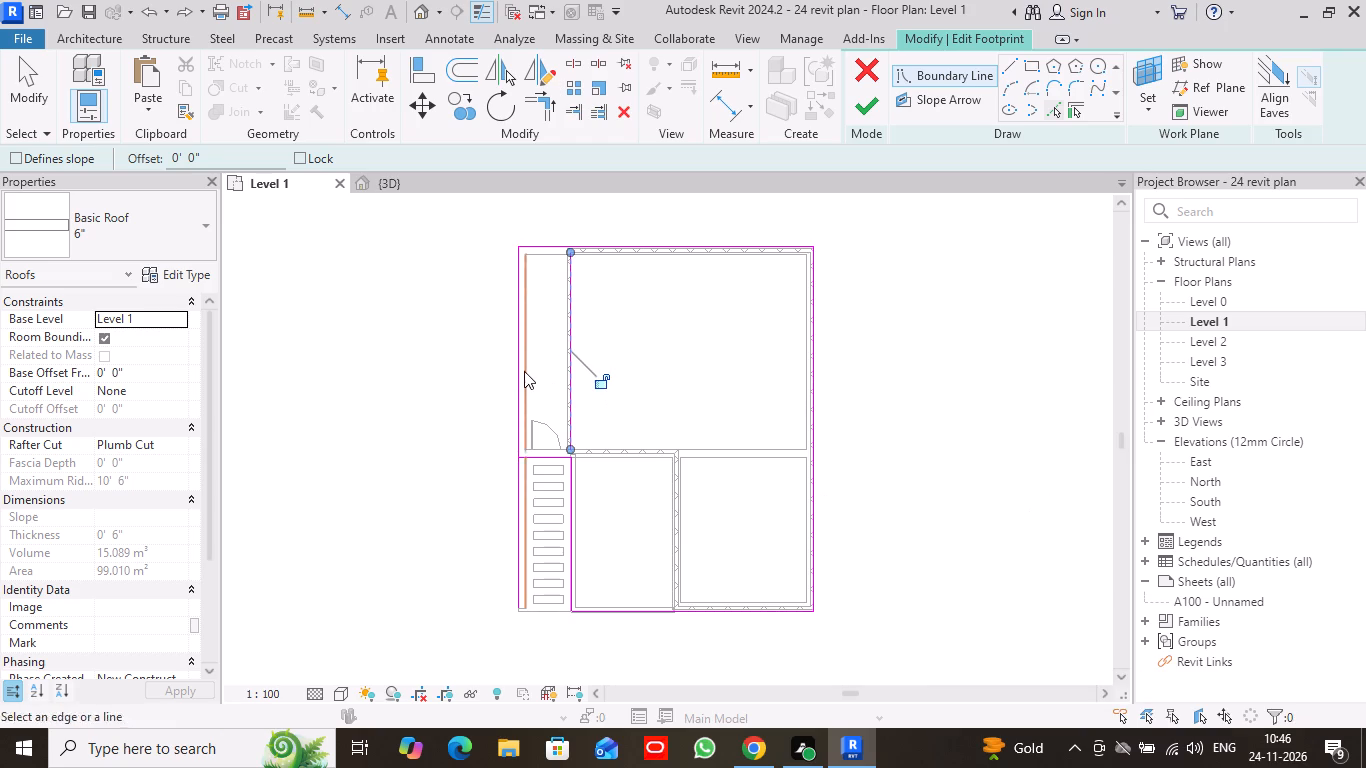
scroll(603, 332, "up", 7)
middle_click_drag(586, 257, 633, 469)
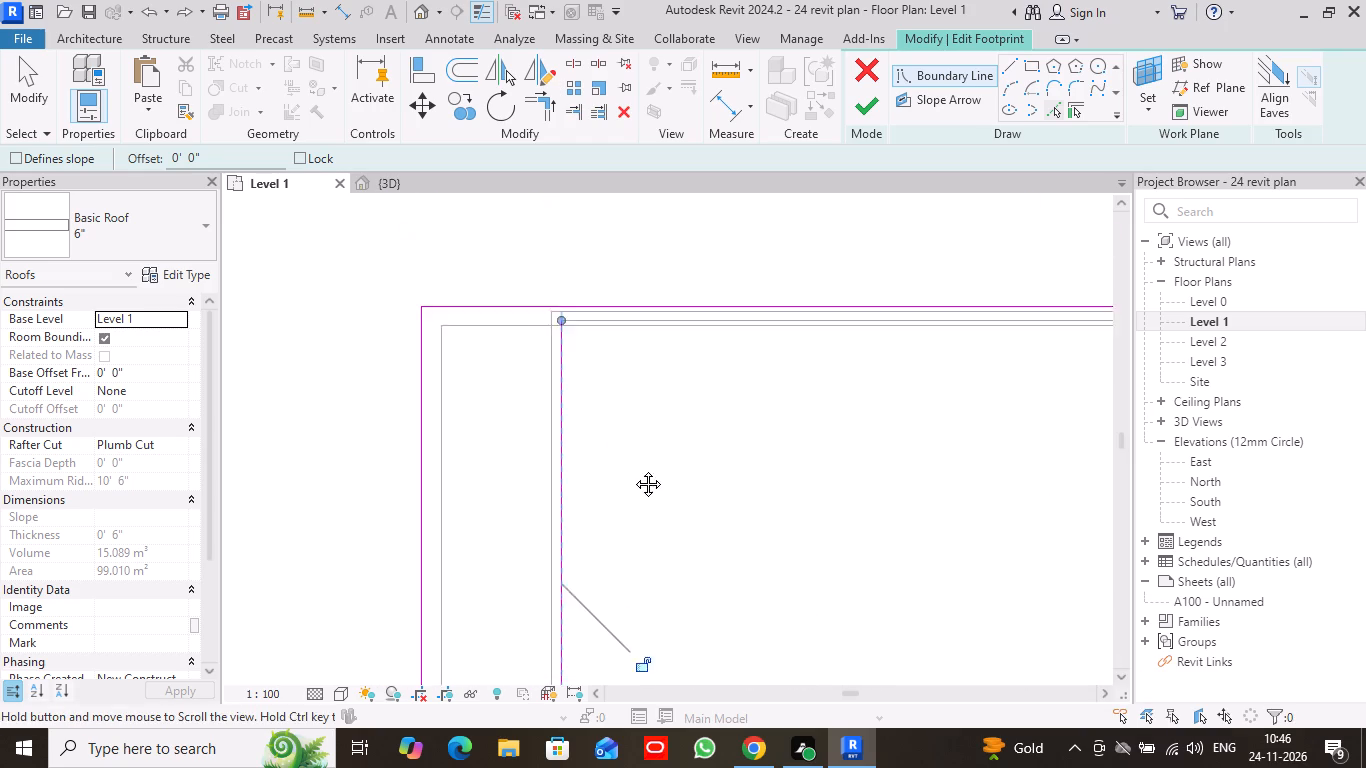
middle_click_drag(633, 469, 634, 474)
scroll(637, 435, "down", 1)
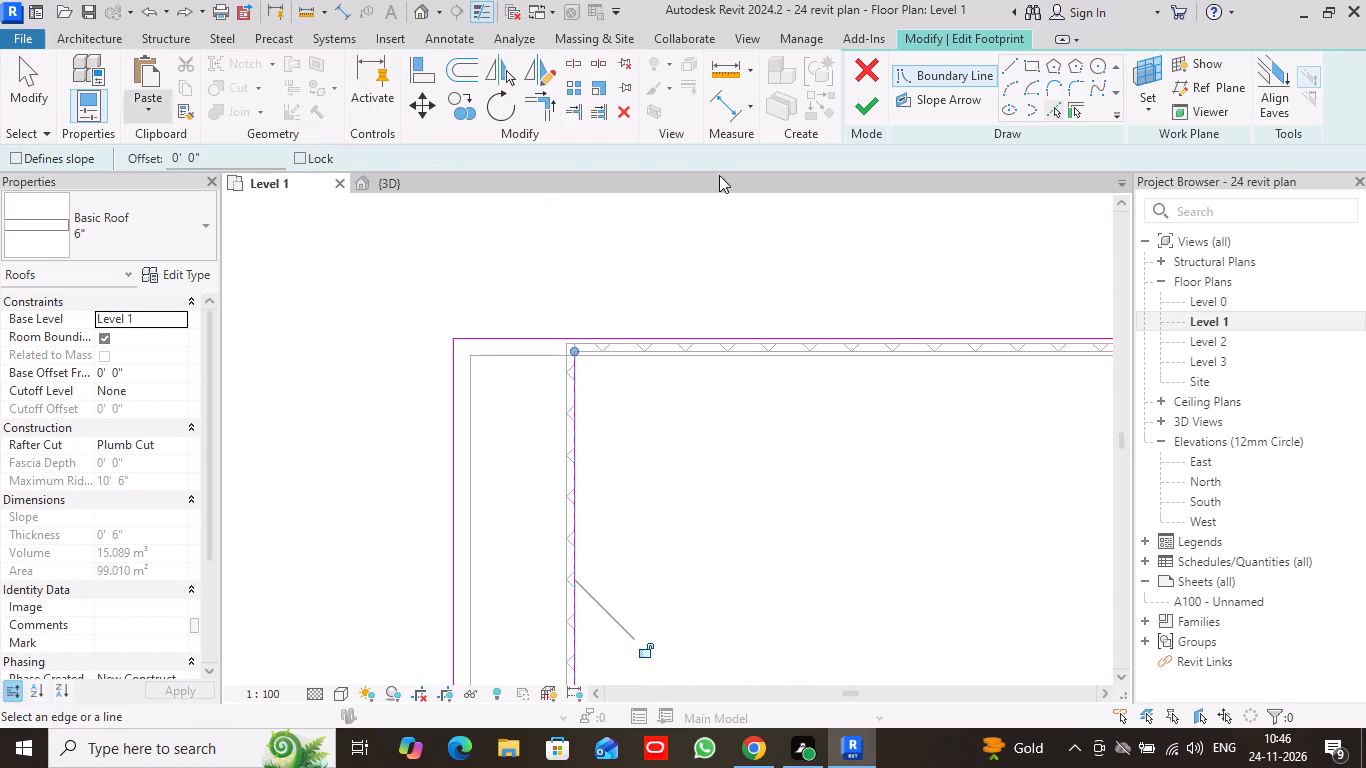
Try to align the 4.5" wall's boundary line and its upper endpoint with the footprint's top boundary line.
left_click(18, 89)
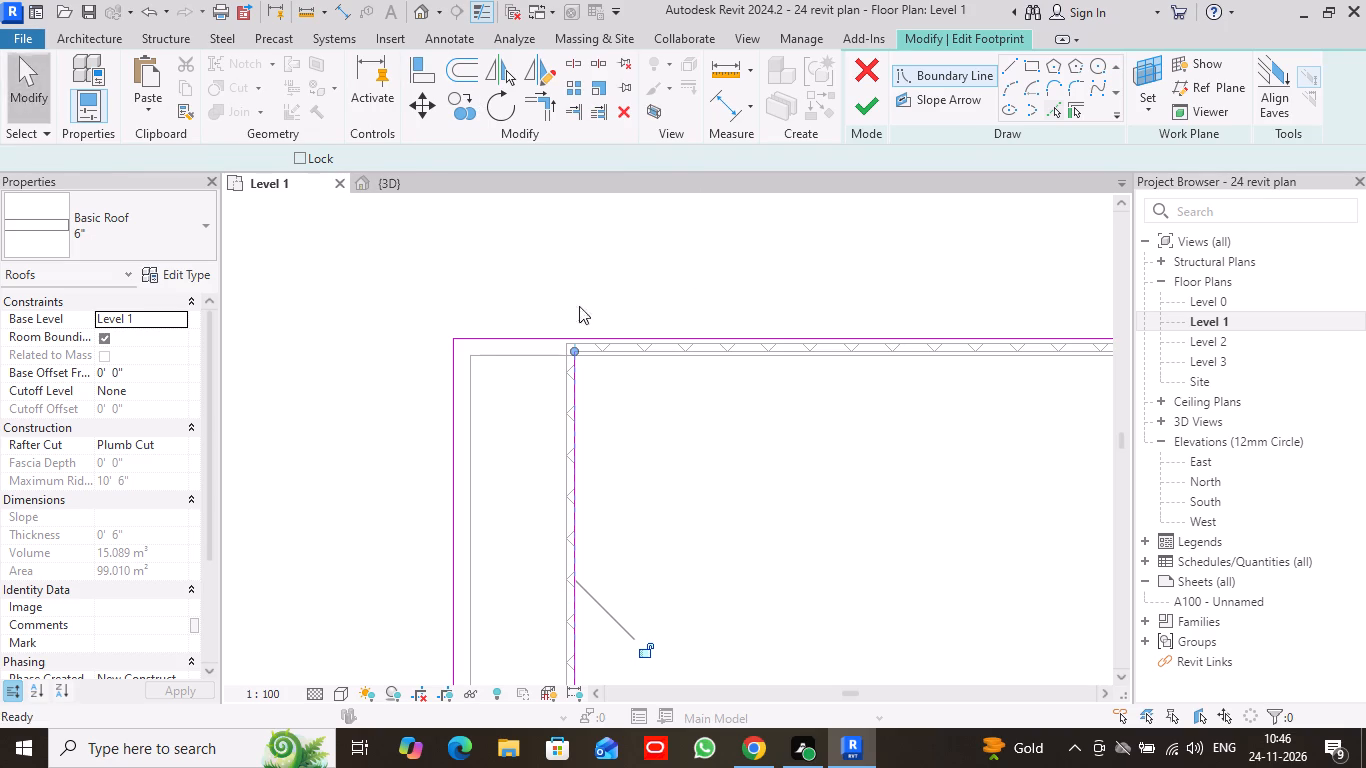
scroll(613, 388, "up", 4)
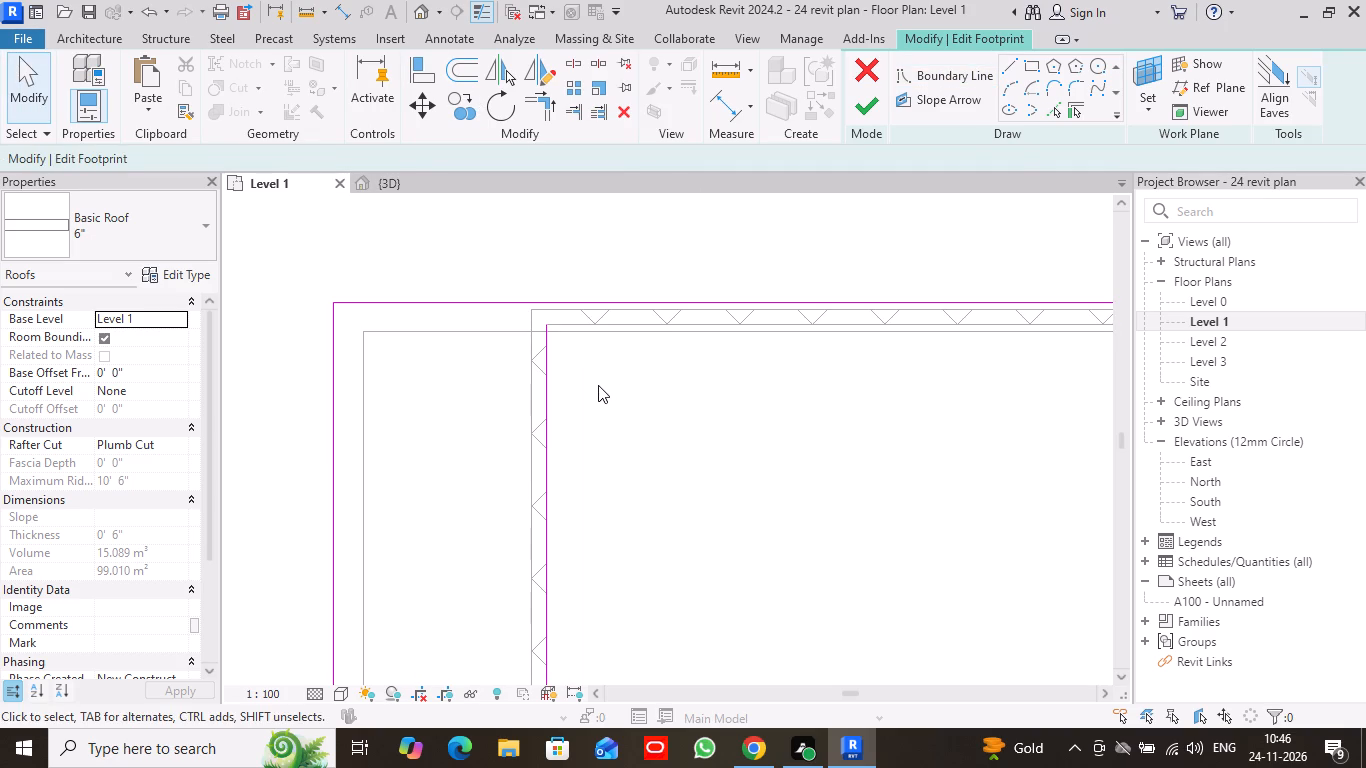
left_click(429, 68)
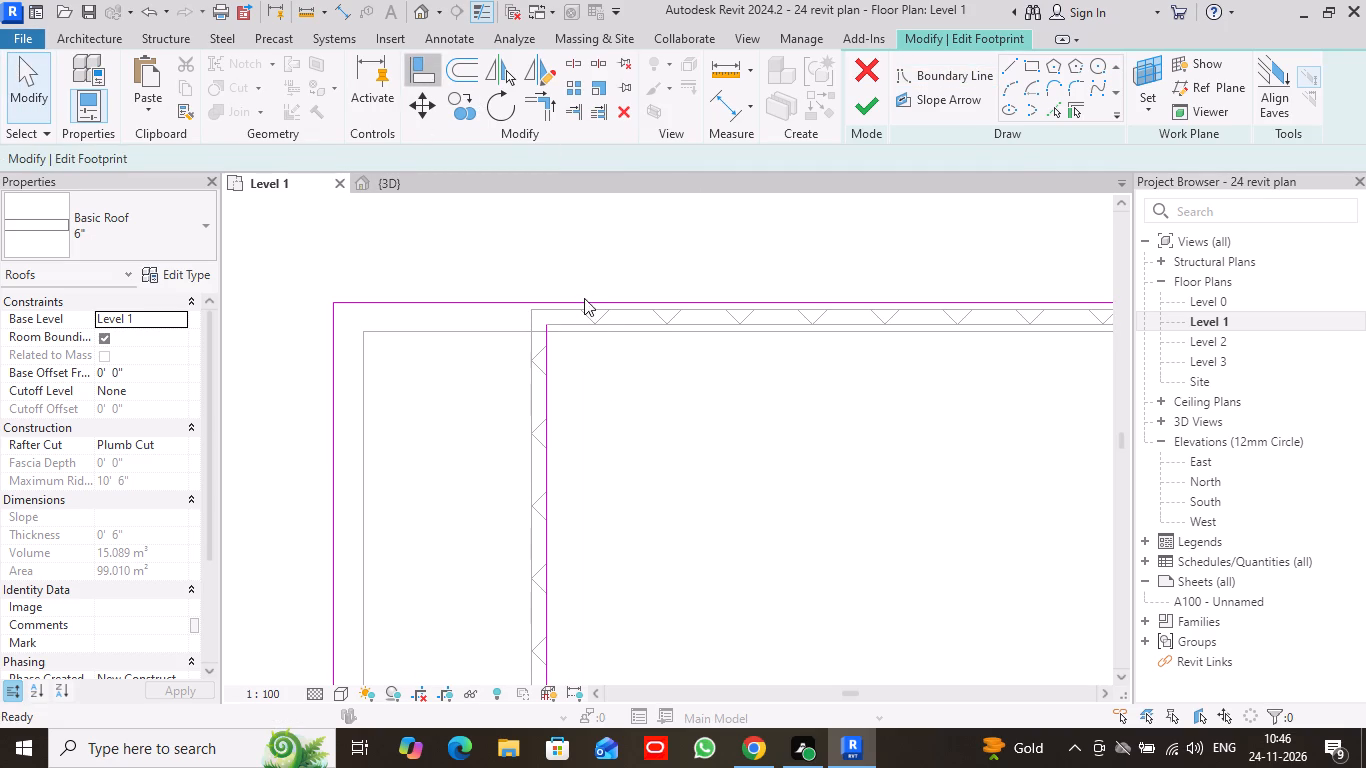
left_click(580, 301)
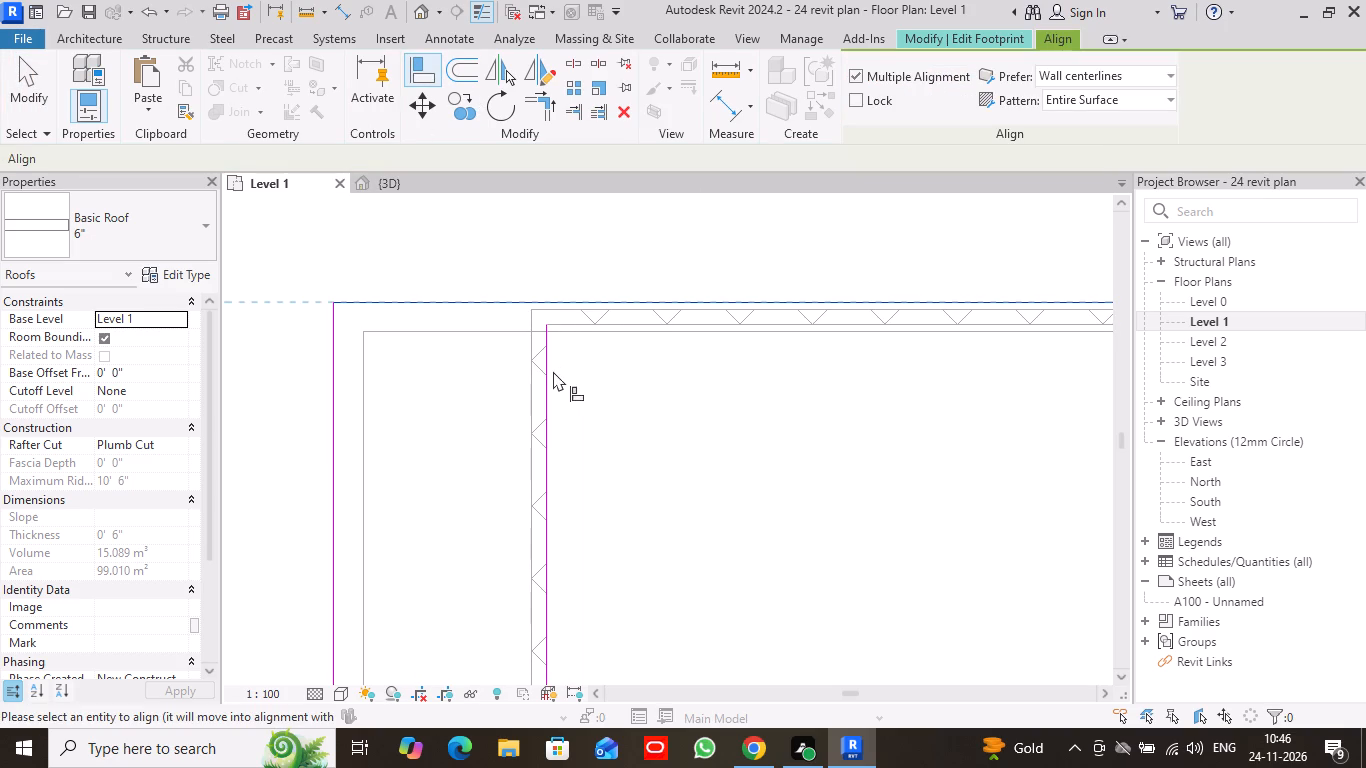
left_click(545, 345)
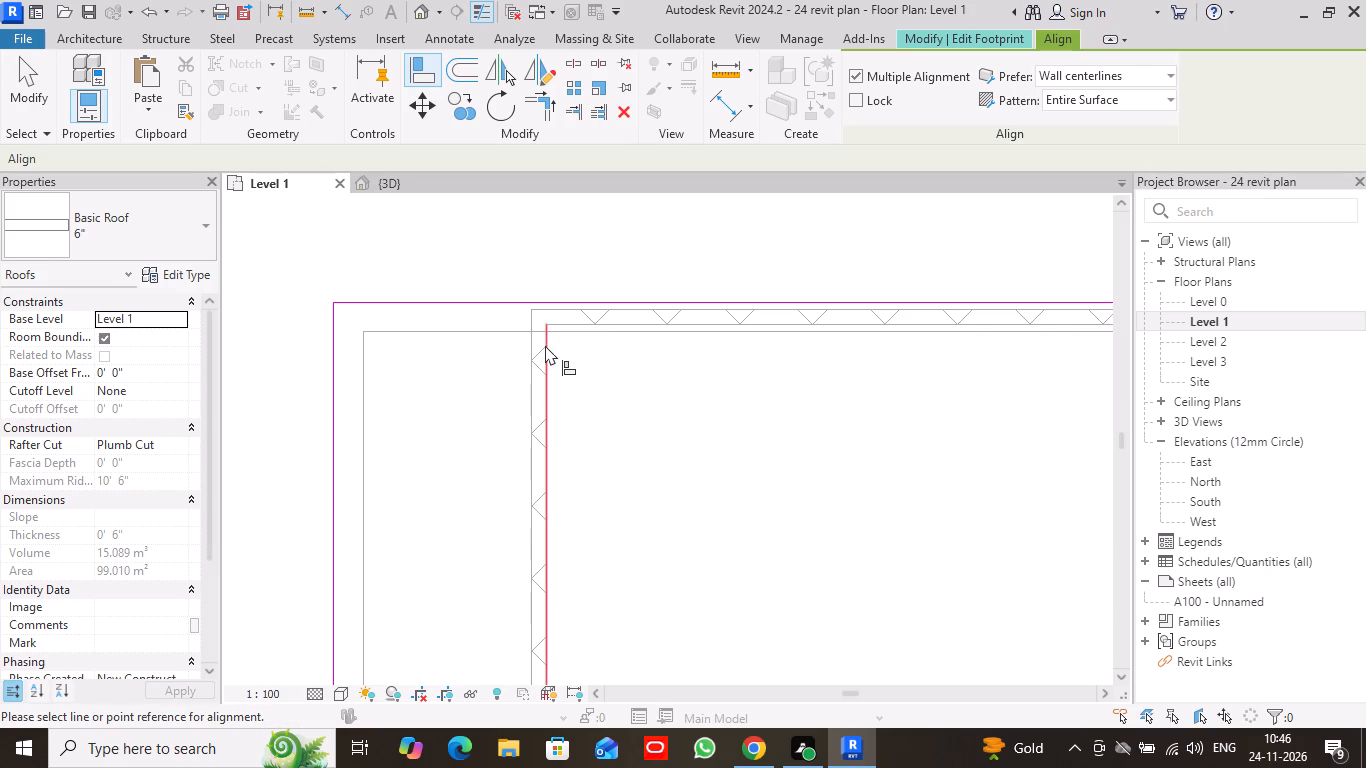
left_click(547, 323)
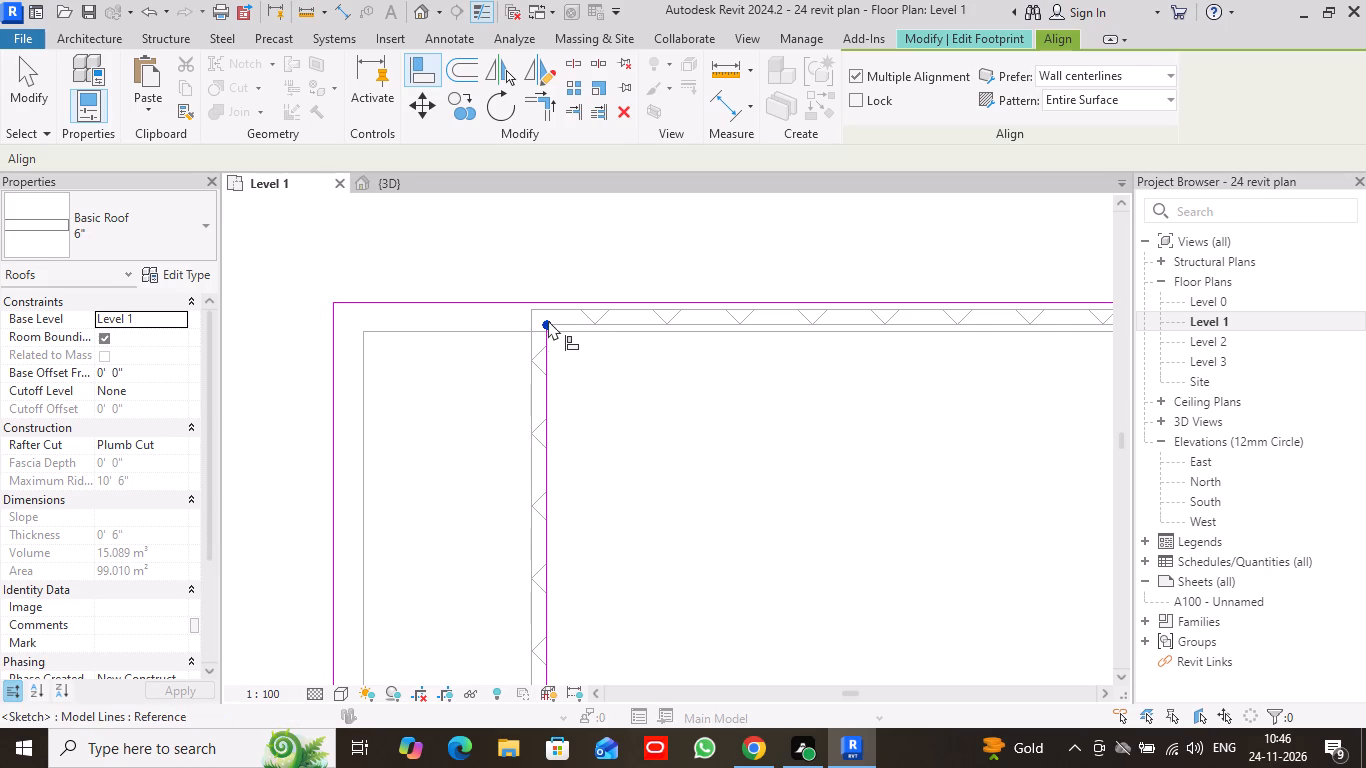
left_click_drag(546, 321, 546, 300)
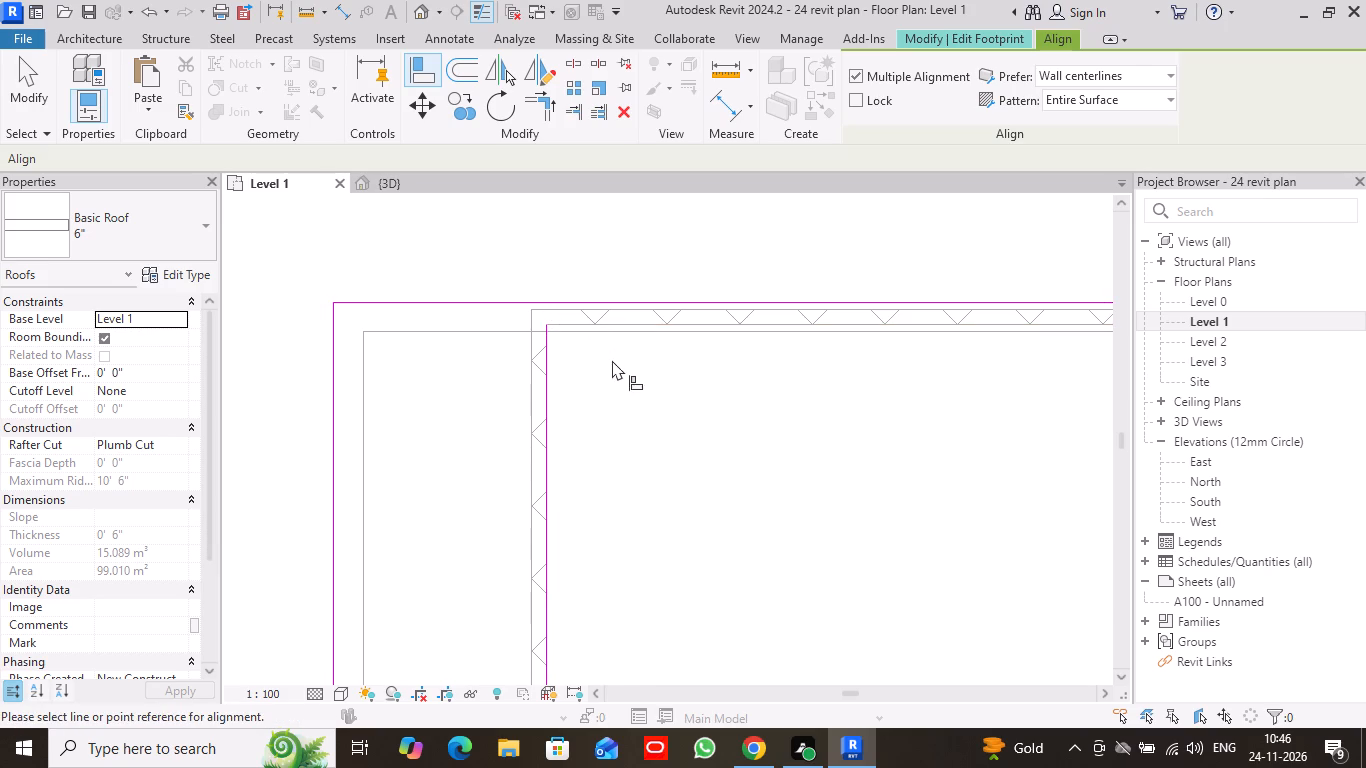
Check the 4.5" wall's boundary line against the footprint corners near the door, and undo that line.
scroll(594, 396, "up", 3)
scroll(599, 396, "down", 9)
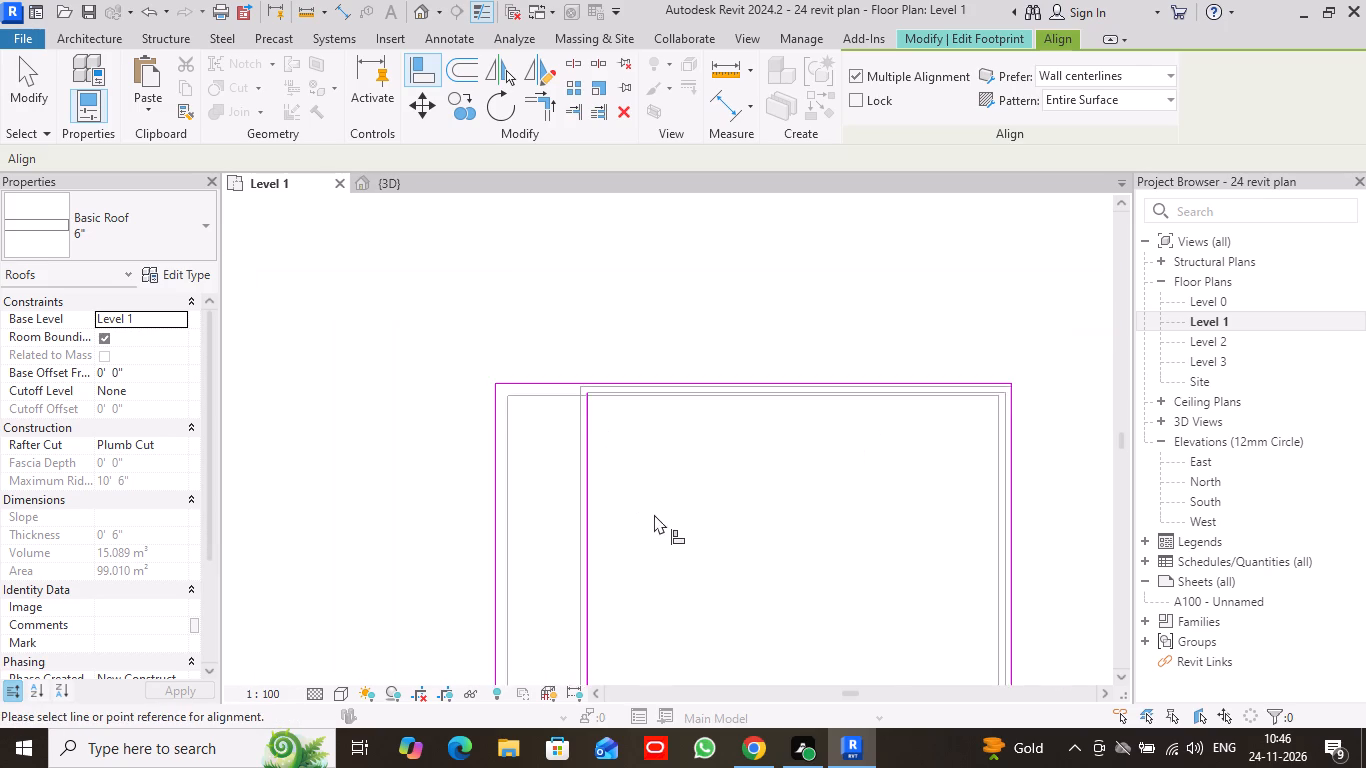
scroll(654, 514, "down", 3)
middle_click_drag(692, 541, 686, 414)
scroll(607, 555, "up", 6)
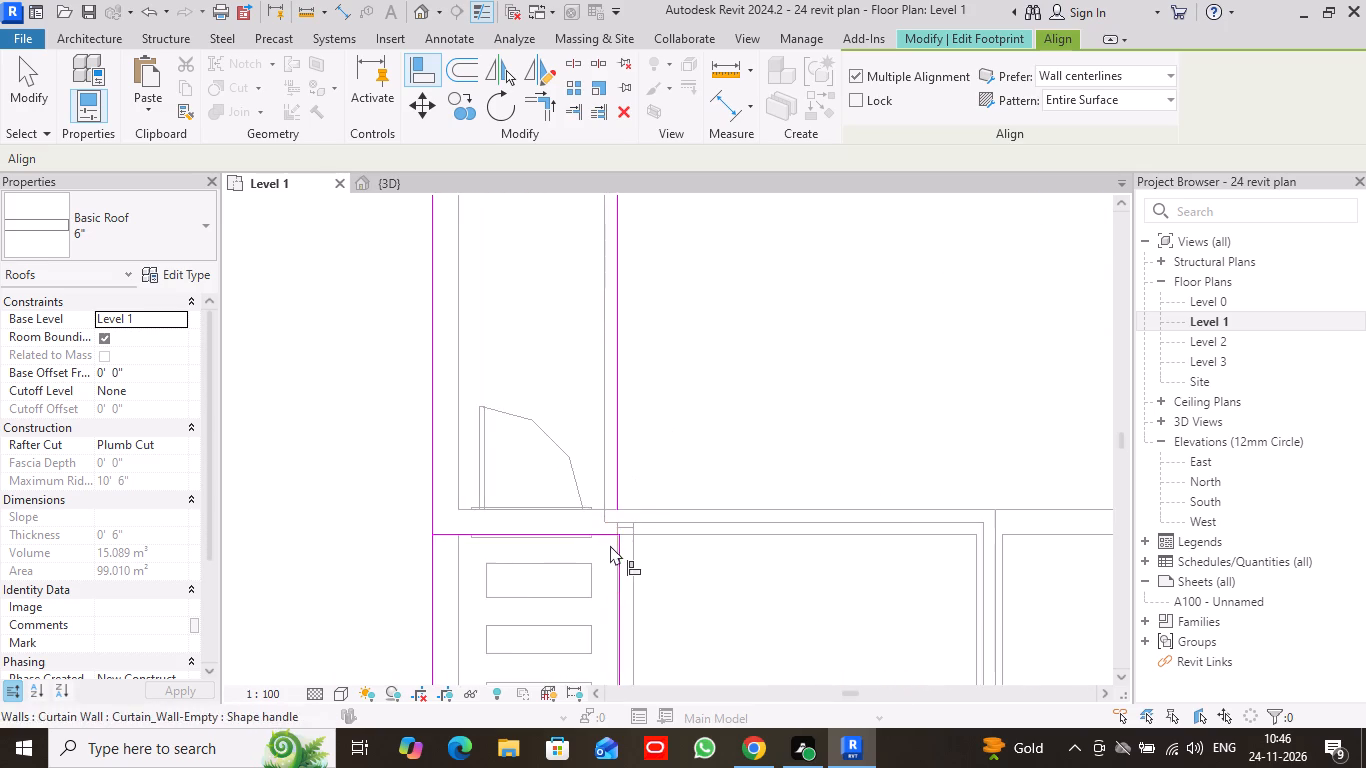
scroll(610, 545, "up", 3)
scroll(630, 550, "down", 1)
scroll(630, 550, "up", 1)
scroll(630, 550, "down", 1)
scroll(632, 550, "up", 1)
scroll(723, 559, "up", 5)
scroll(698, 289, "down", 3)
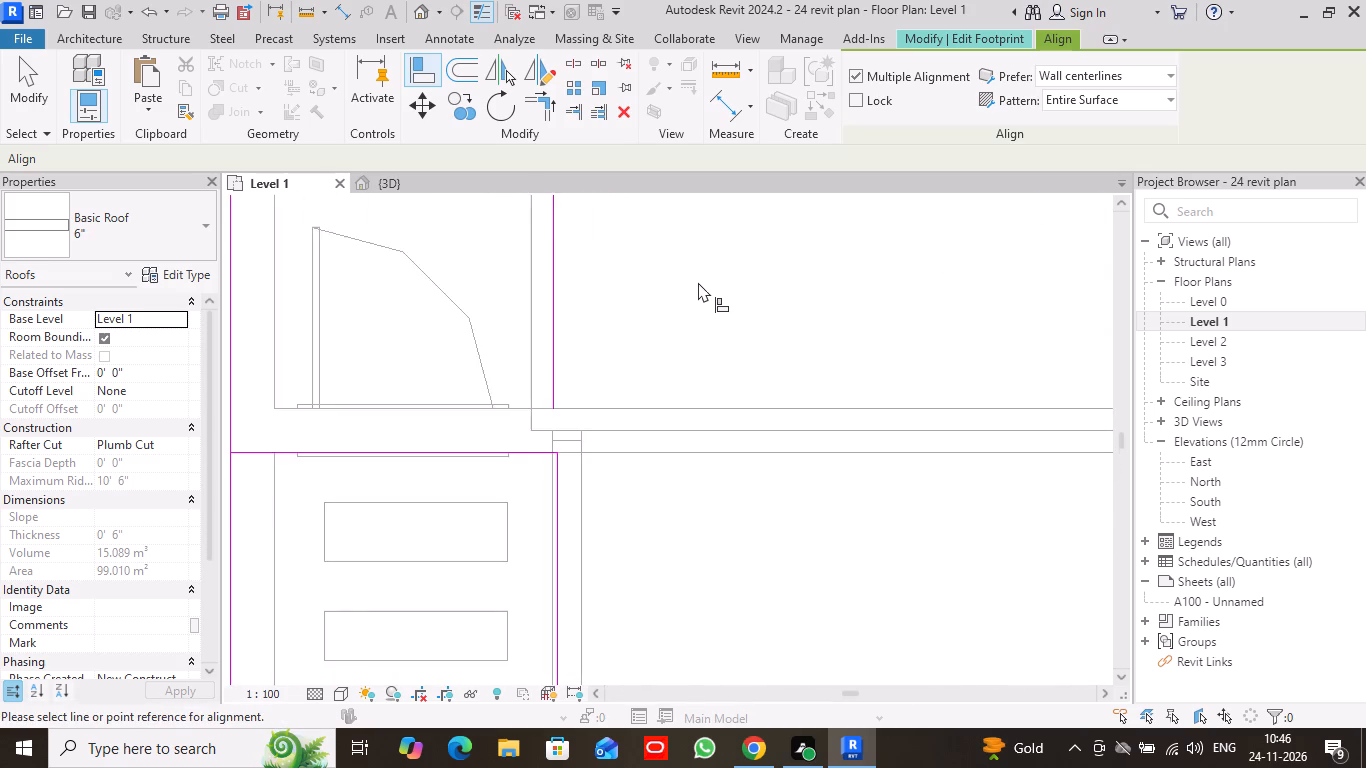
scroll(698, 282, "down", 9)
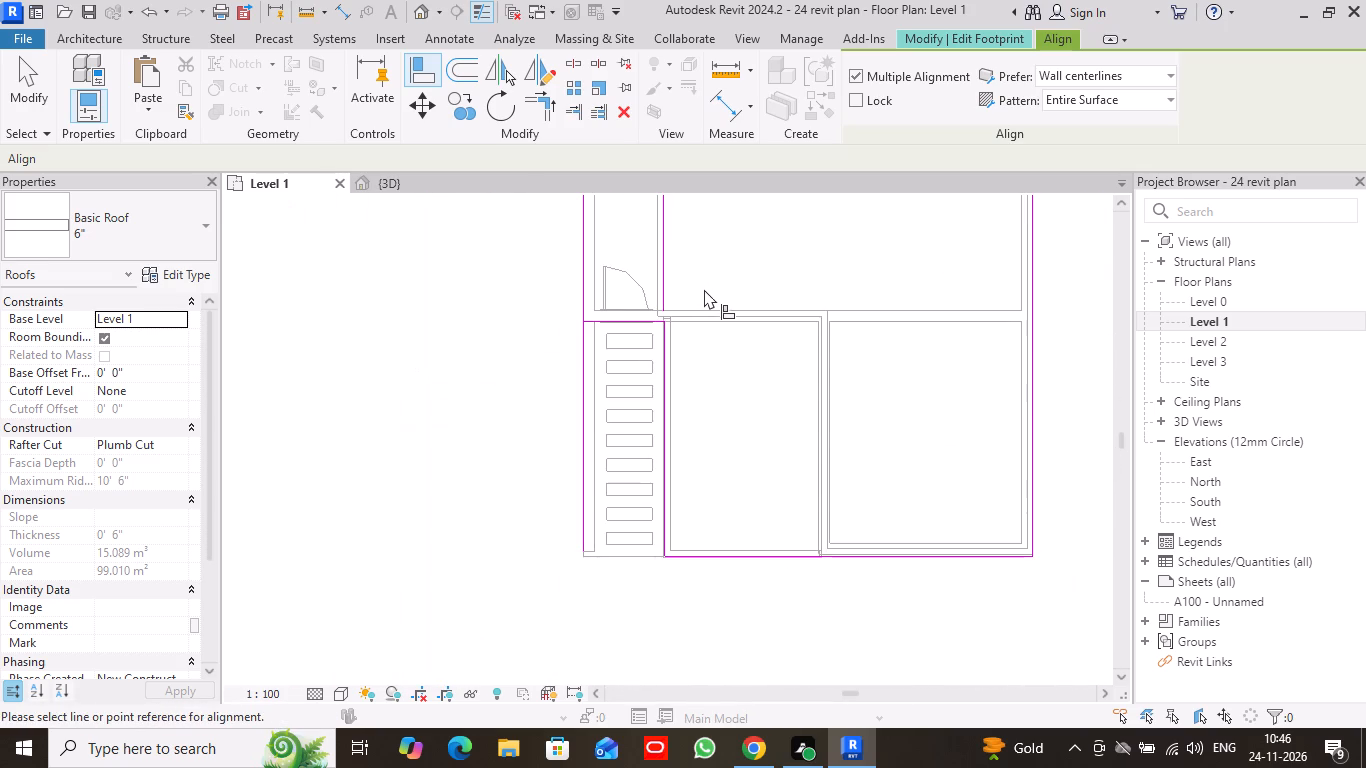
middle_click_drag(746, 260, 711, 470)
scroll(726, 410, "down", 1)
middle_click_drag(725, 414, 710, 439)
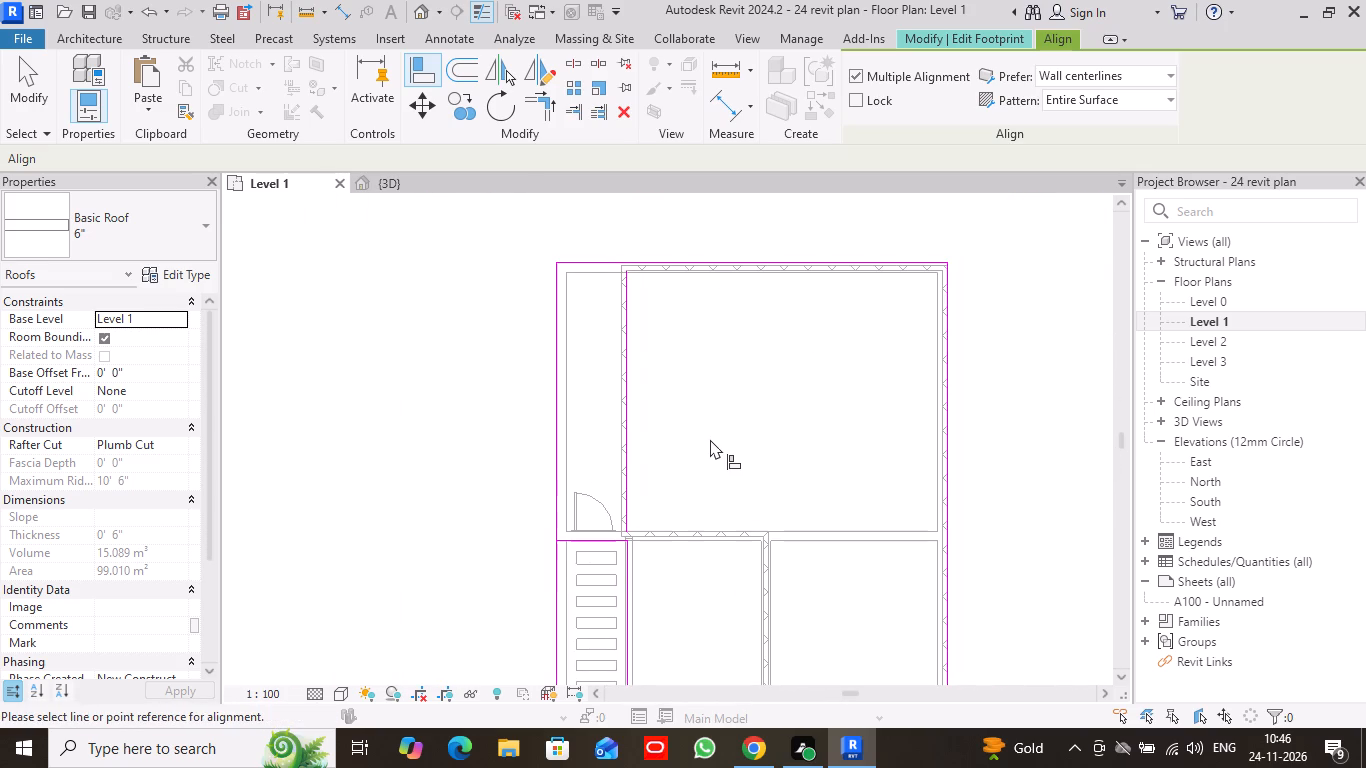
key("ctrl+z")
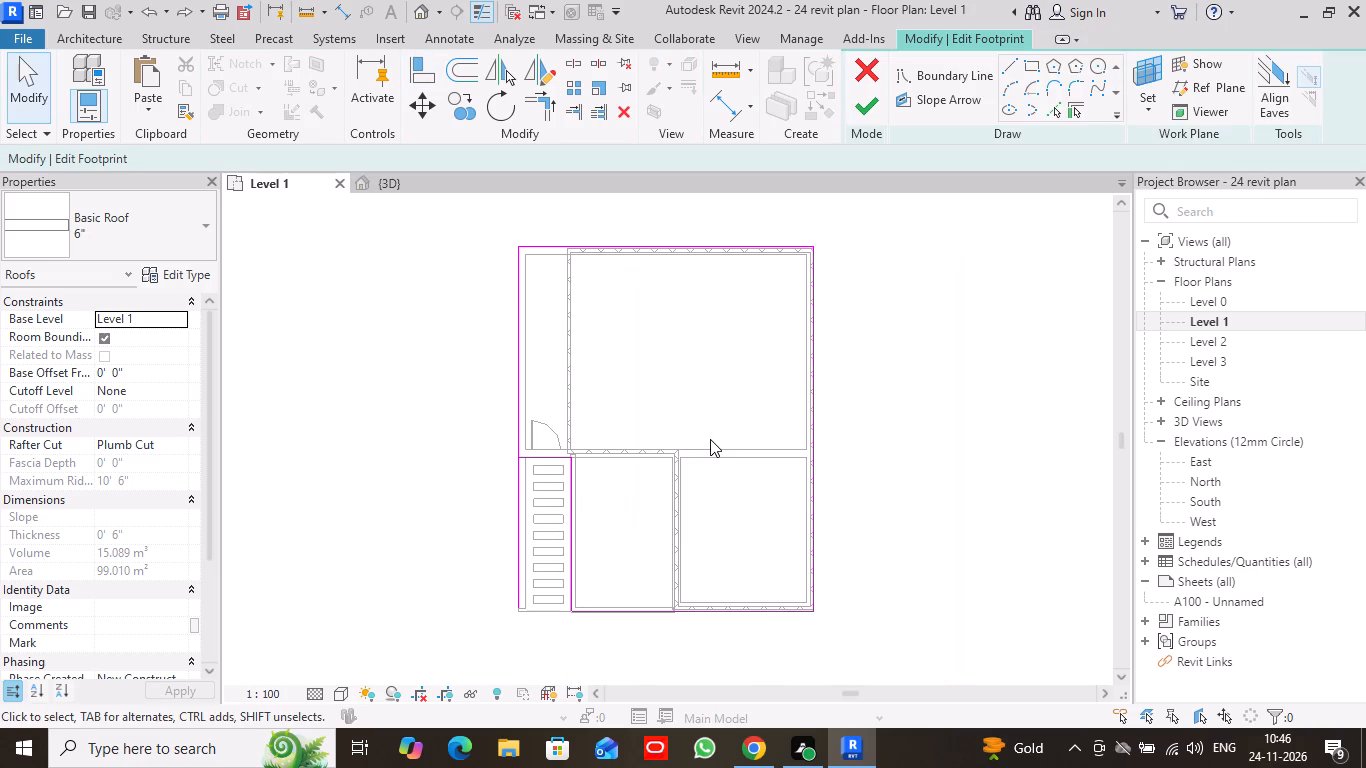
Pick the inner face of the long 4.5" wall again as a roof boundary line.
left_click(1052, 112)
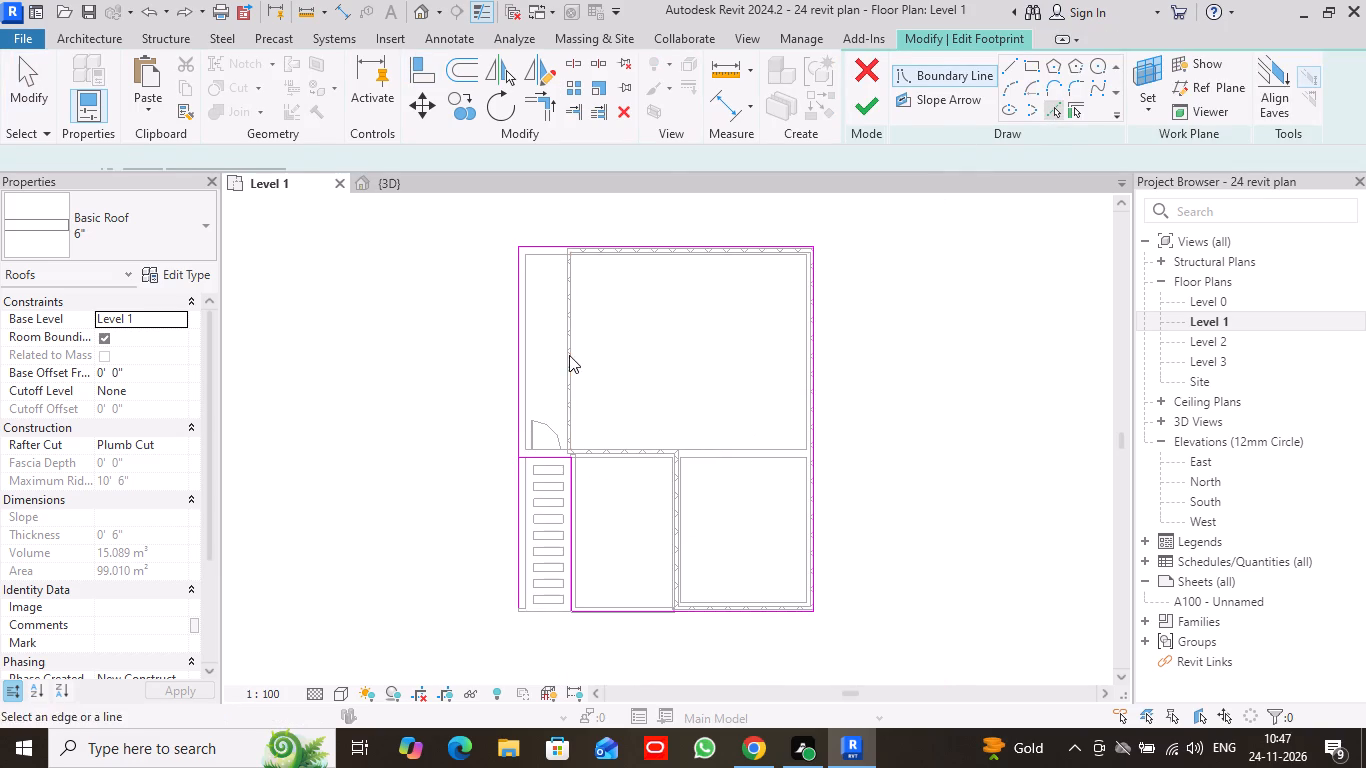
left_click(568, 356)
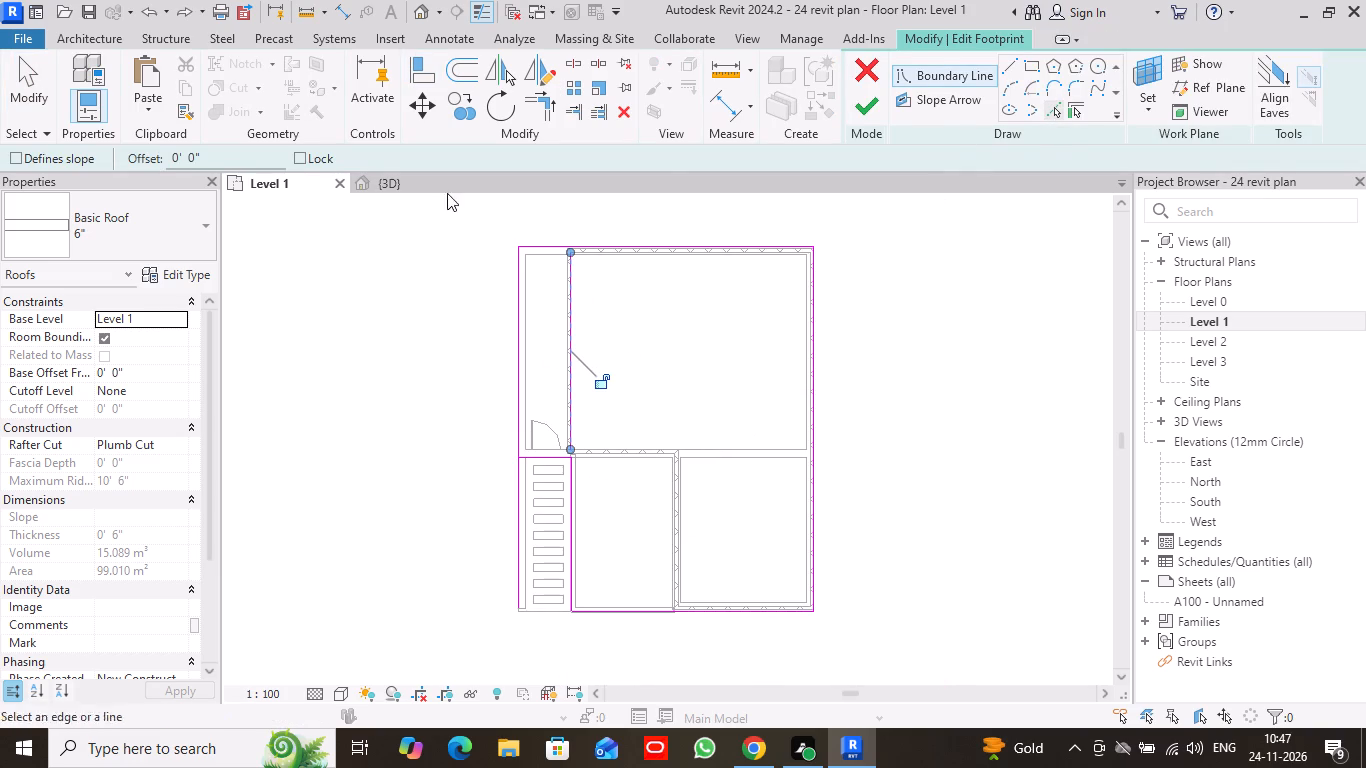
Delete the boundary line picked on the inner face of the long 4.5" wall.
left_click(29, 93)
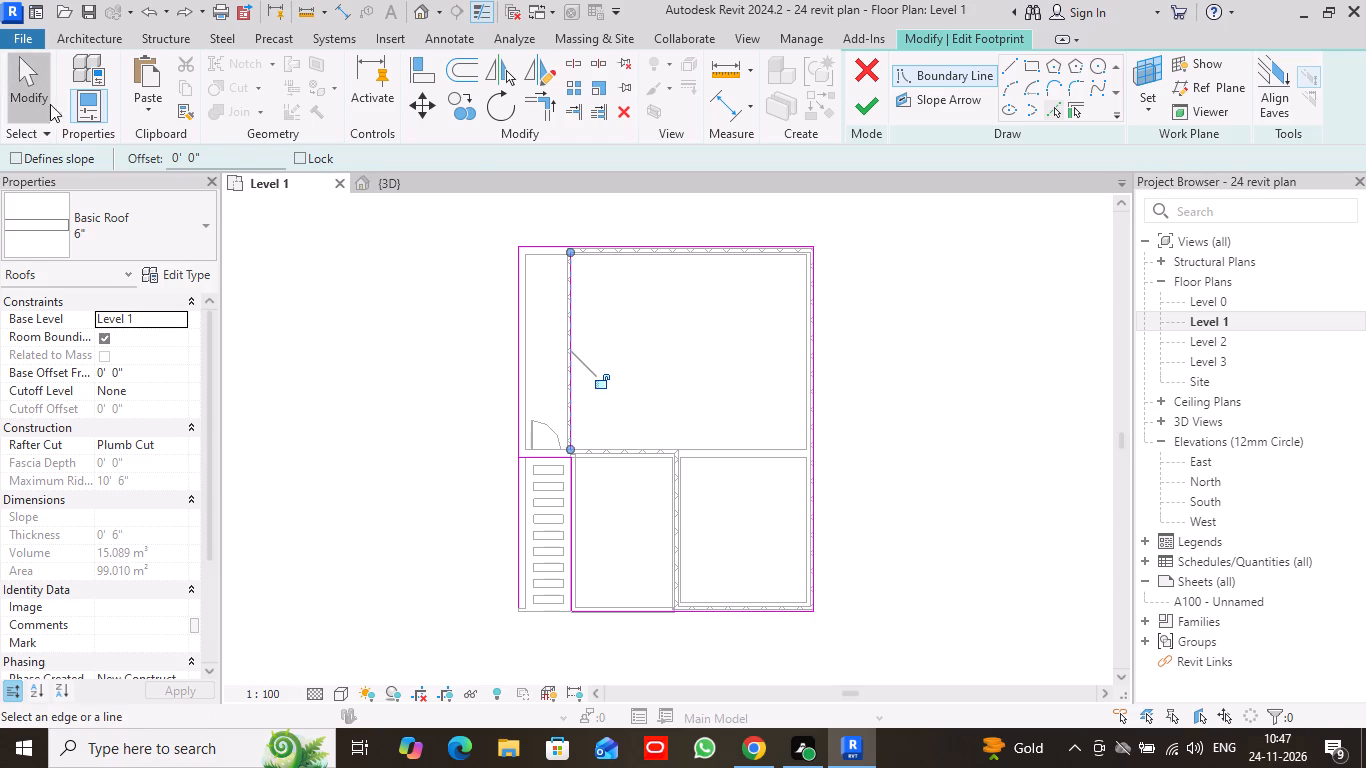
scroll(574, 292, "up", 4)
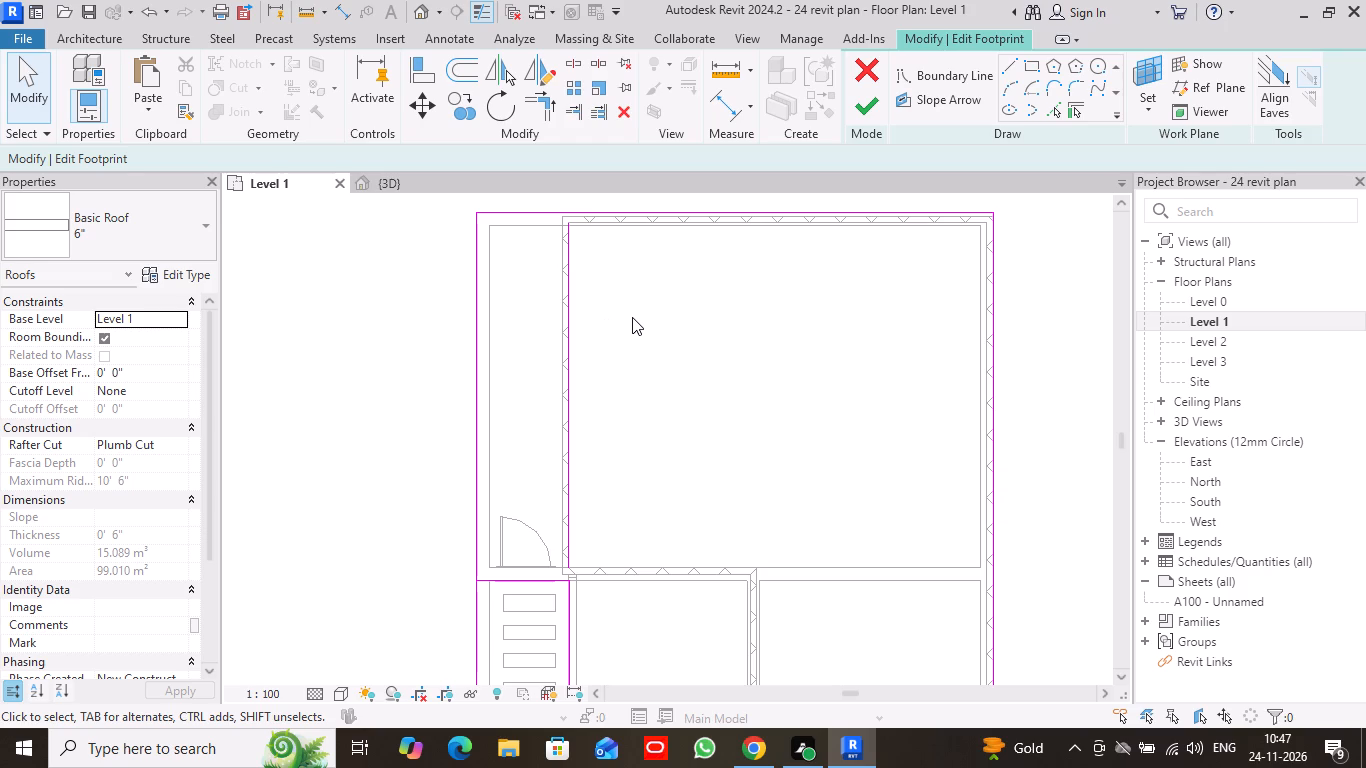
right_click(566, 356)
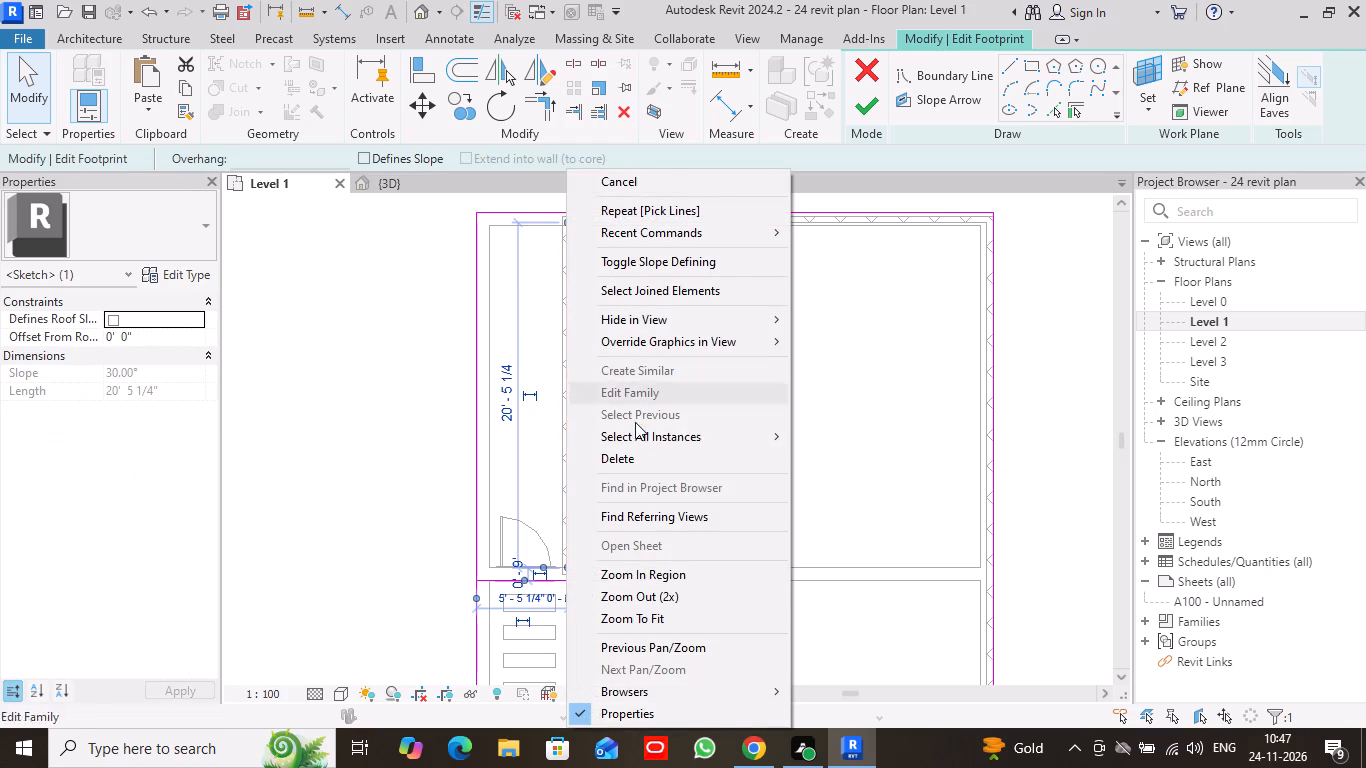
left_click(633, 451)
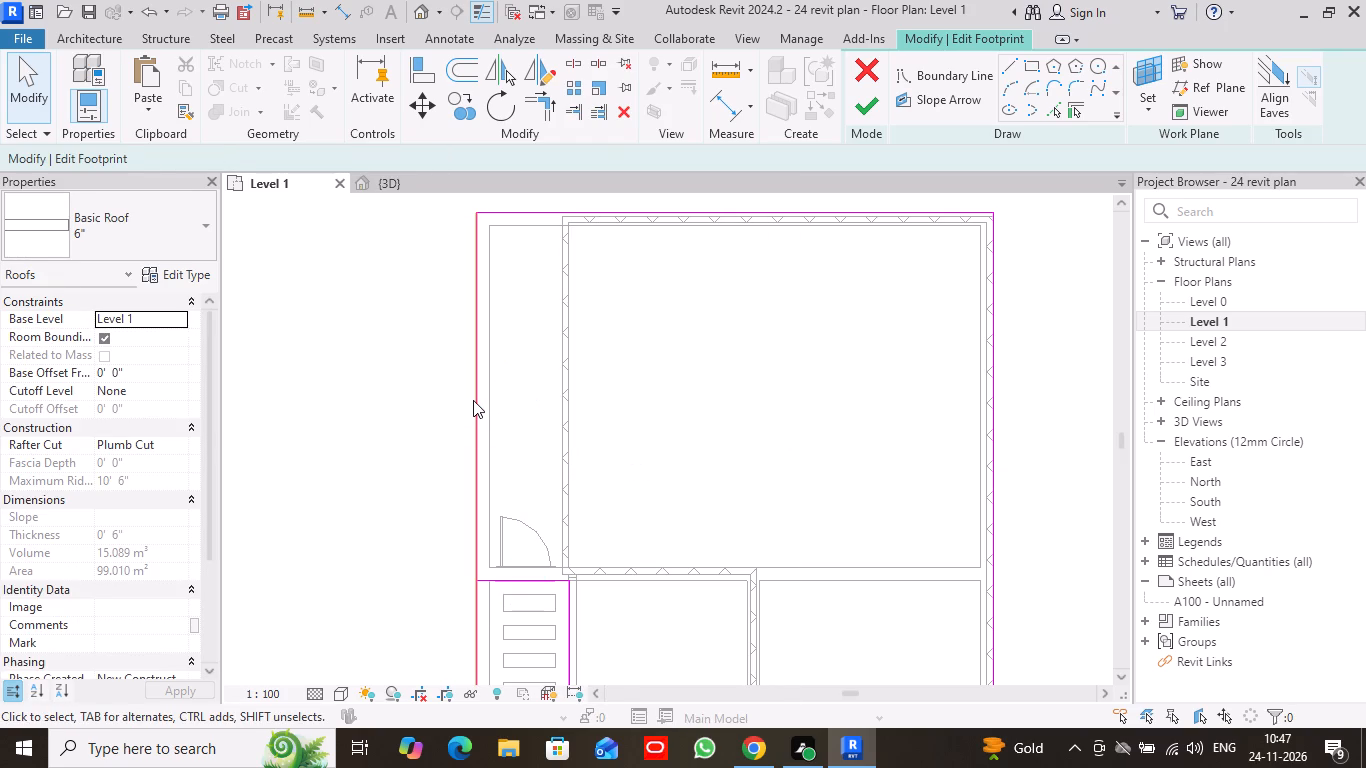
Draw a straight boundary line along the 4.5" wall's door-strip face, from the top boundary line down to the boundary line above the stairs.
scroll(511, 444, "down", 2)
middle_click_drag(532, 454, 546, 369)
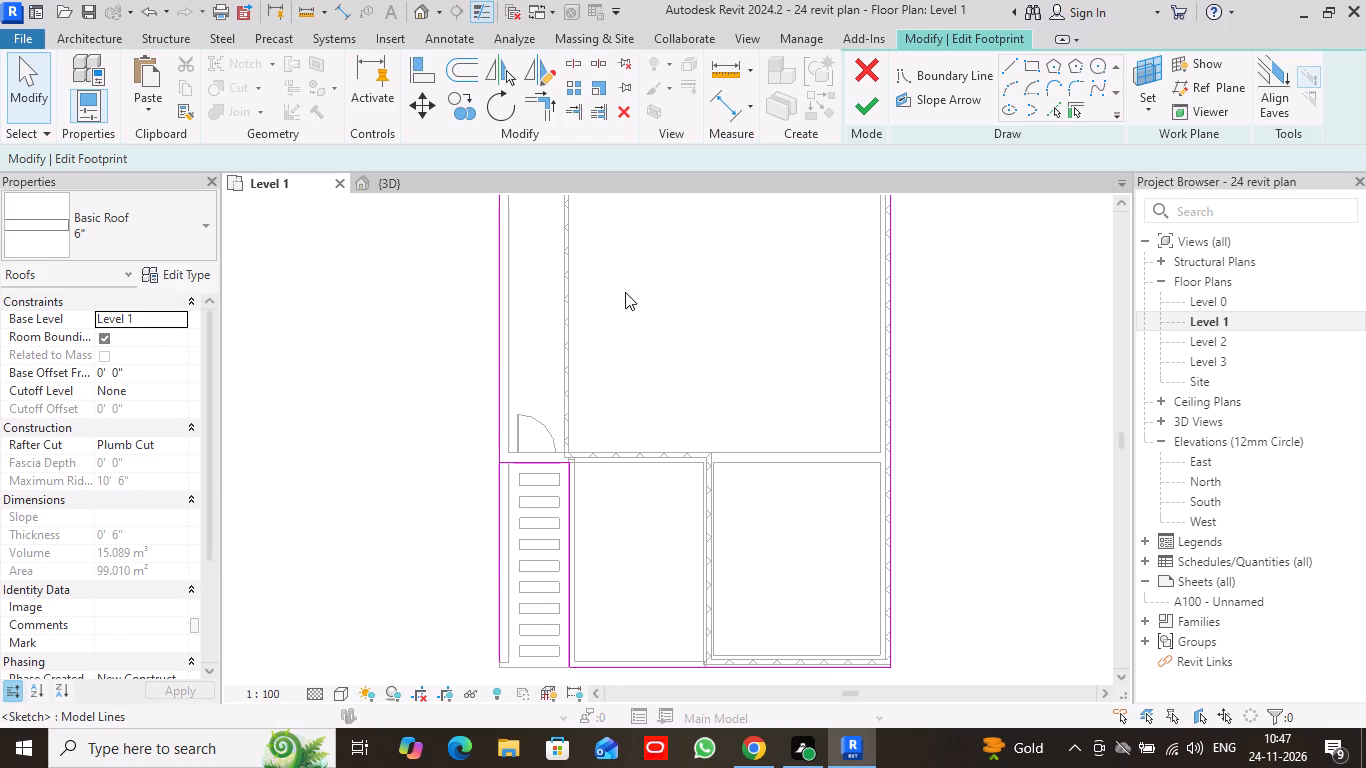
scroll(625, 302, "down", 1)
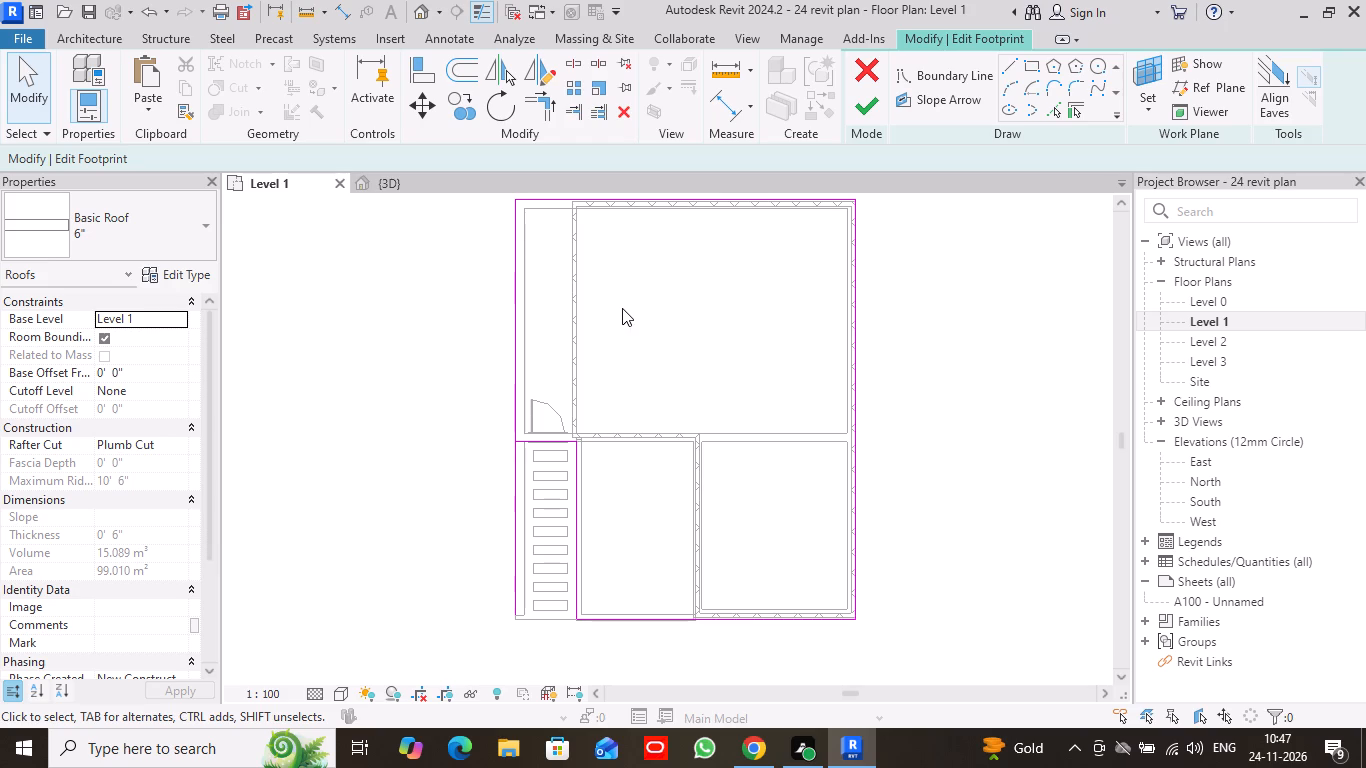
left_click(1013, 62)
scroll(601, 251, "up", 3)
middle_click_drag(595, 236, 610, 510)
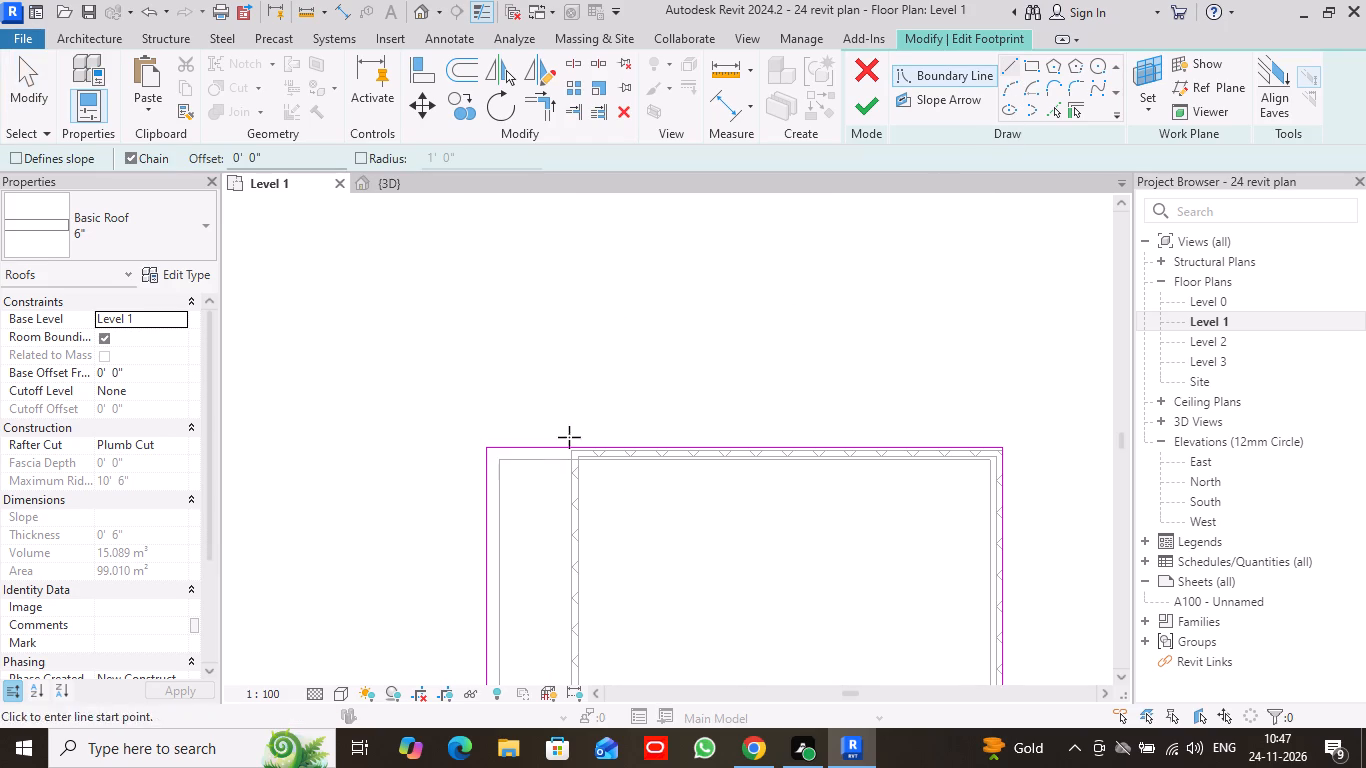
scroll(579, 480, "up", 4)
middle_click_drag(616, 526, 620, 497)
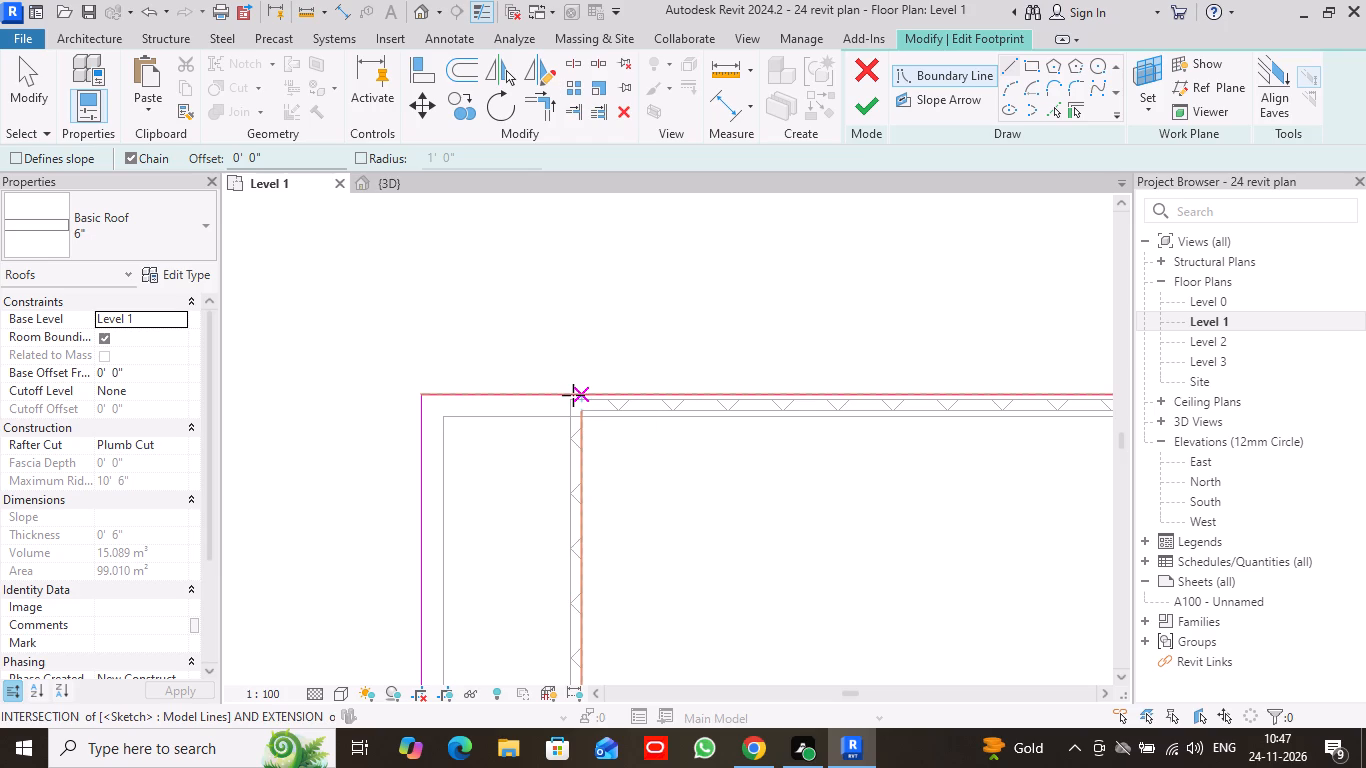
left_click(573, 395)
middle_click_drag(569, 598, 569, 367)
scroll(566, 373, "down", 4)
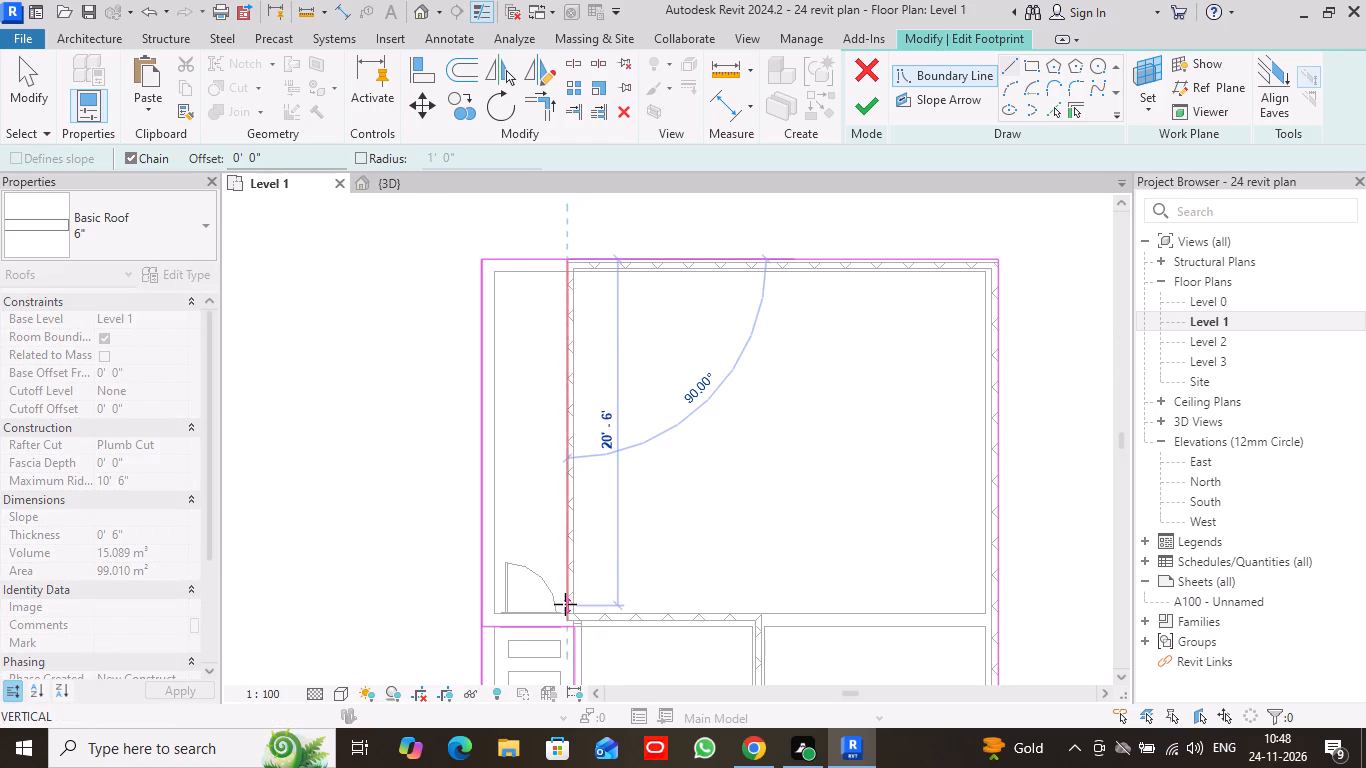
scroll(565, 604, "up", 7)
middle_click_drag(565, 604, 562, 453)
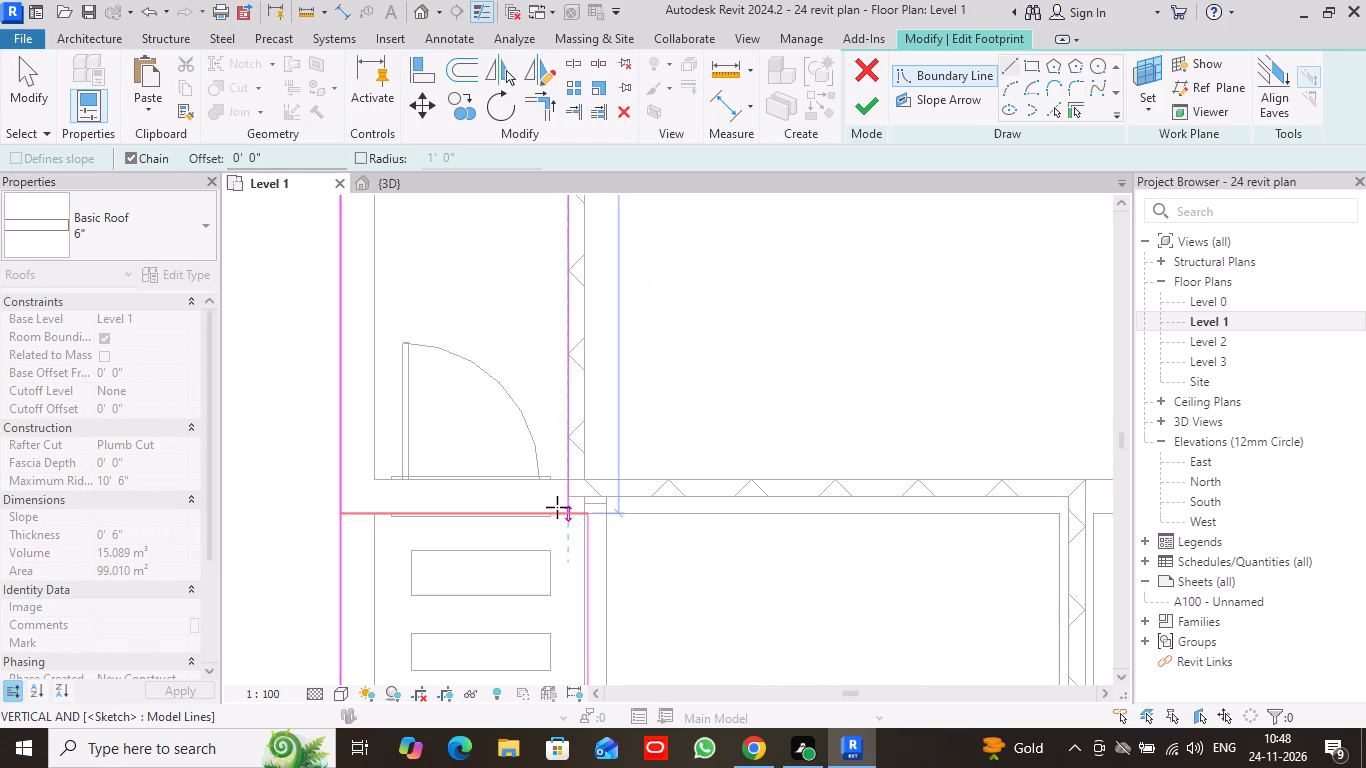
left_click(567, 514)
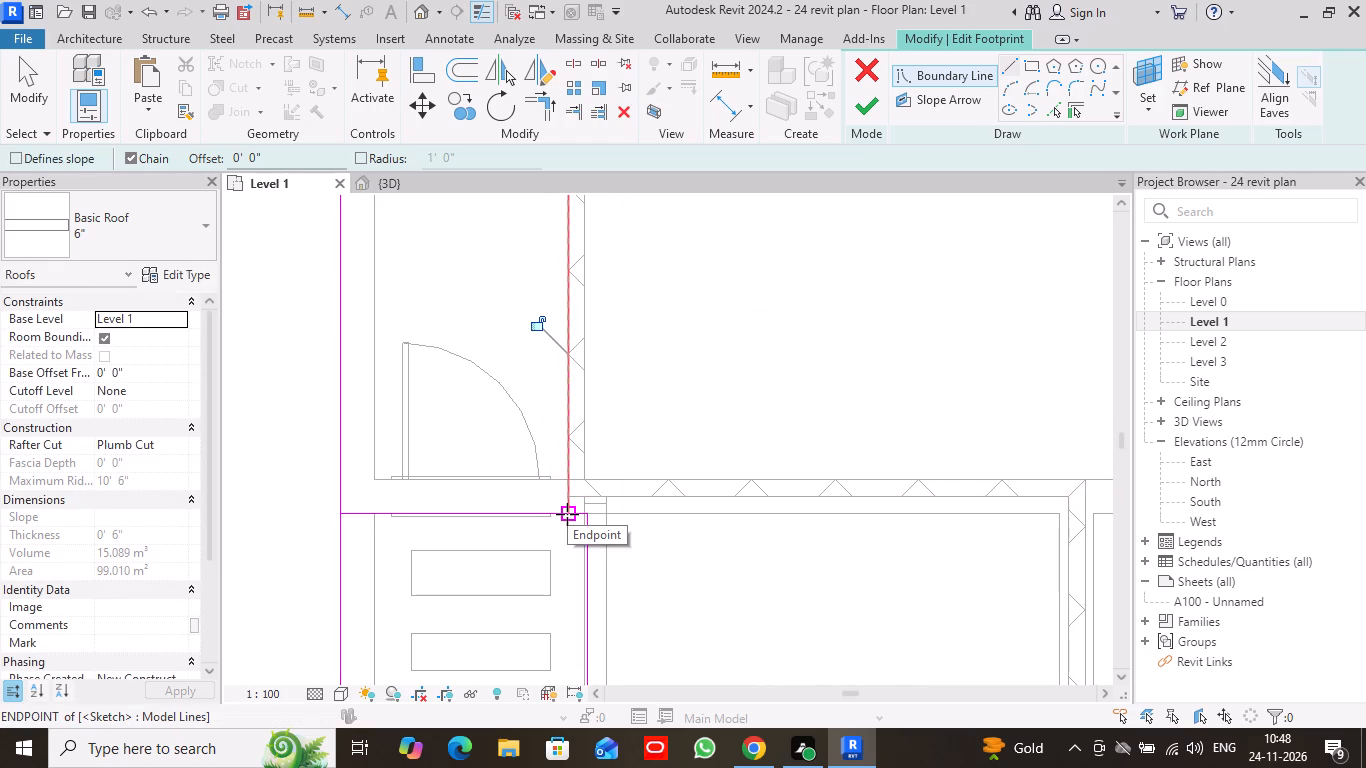
key("Escape")
Trim the new wall-face line and the top boundary line to a corner, removing the segment over the door strip.
scroll(677, 321, "down", 1)
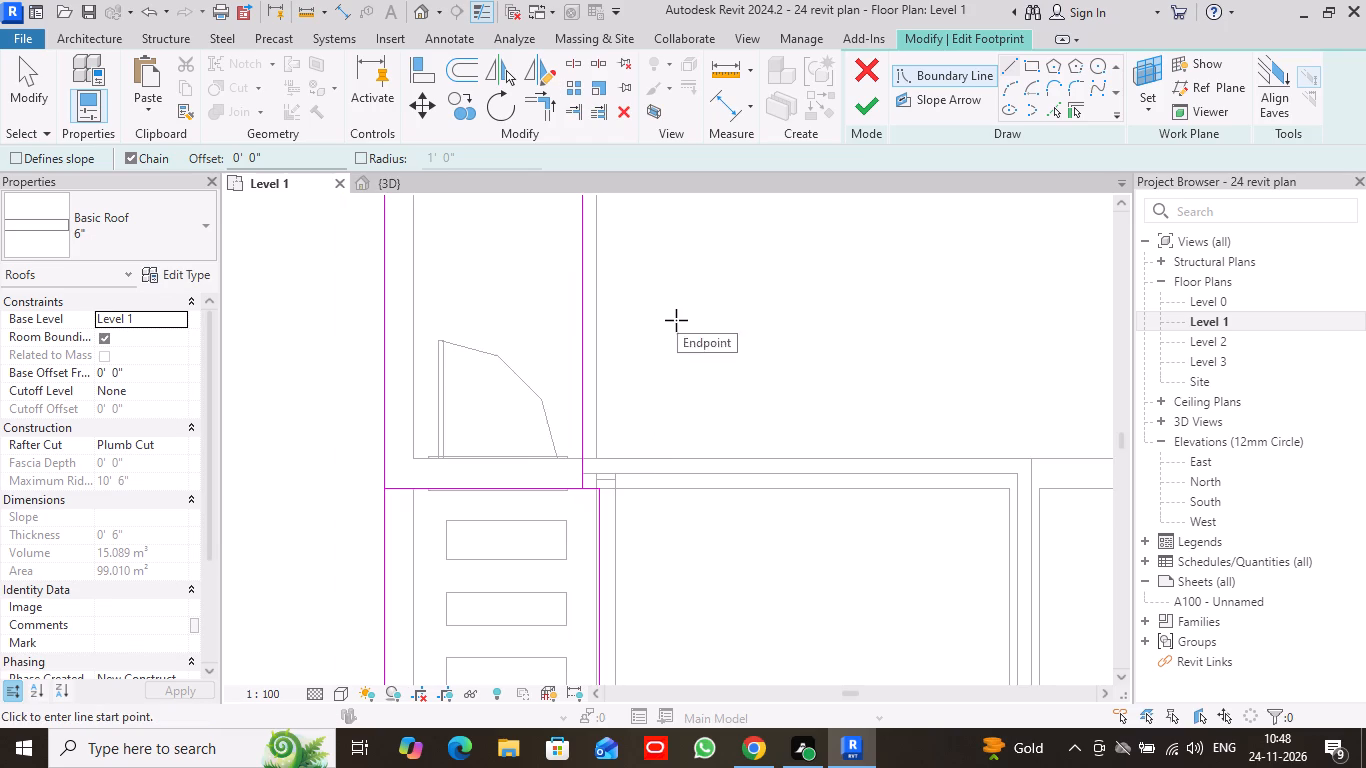
scroll(657, 276, "down", 2)
middle_click_drag(658, 279, 681, 486)
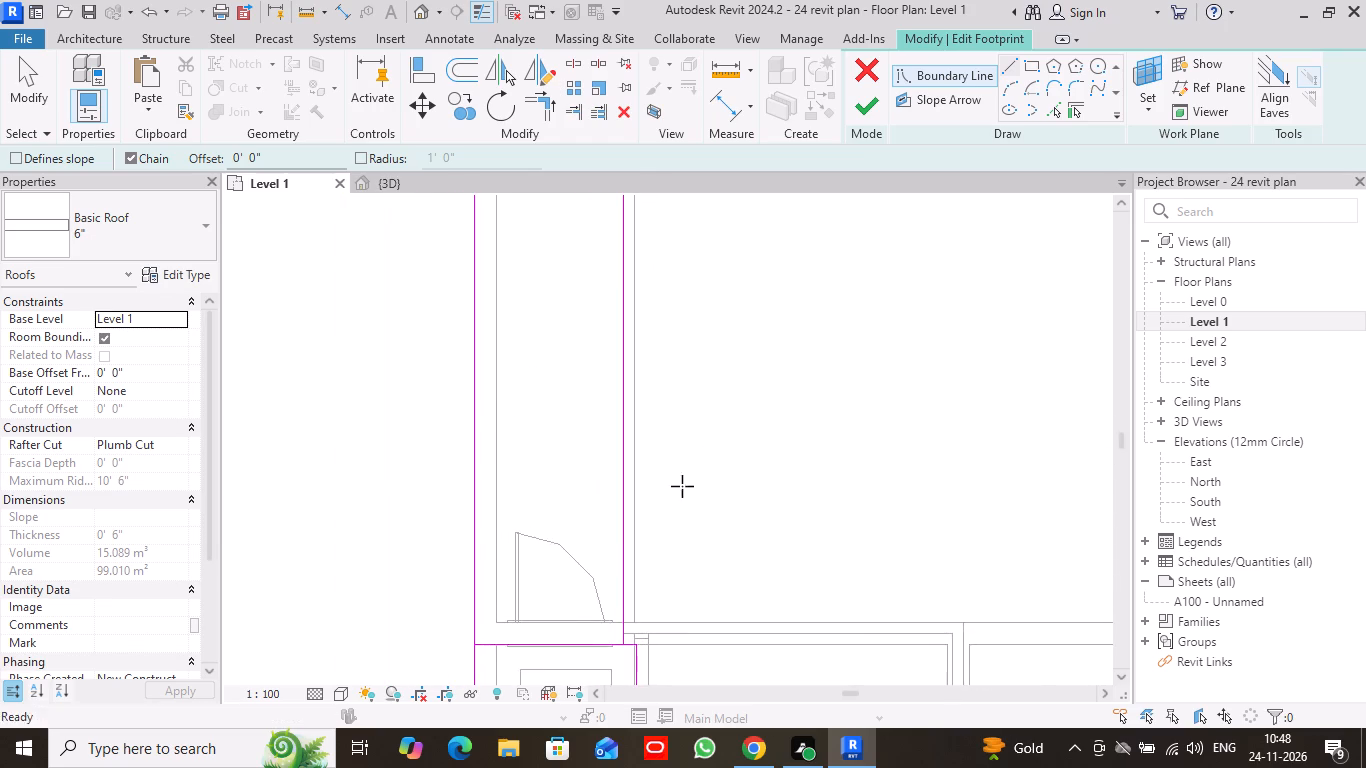
scroll(703, 370, "down", 1)
middle_click_drag(701, 284, 684, 515)
scroll(652, 396, "up", 3)
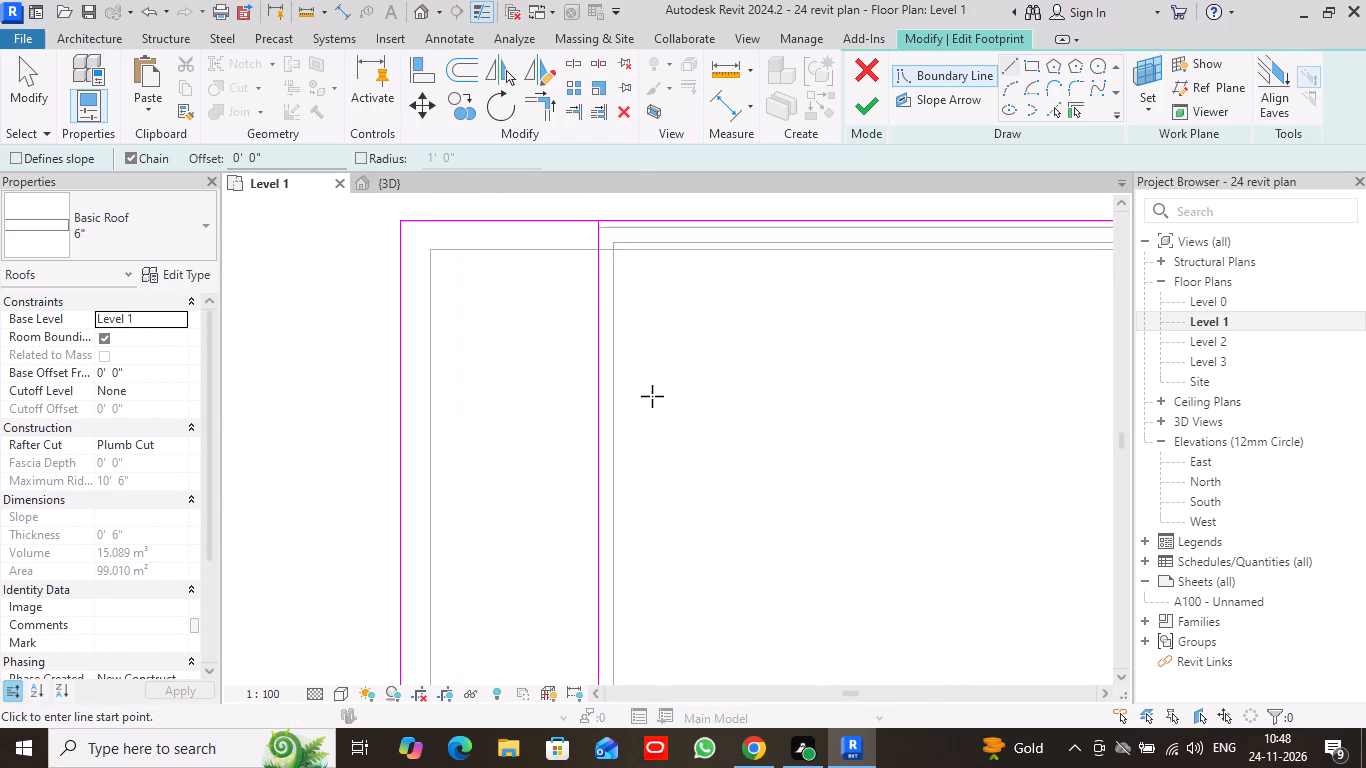
middle_click_drag(683, 304, 697, 396)
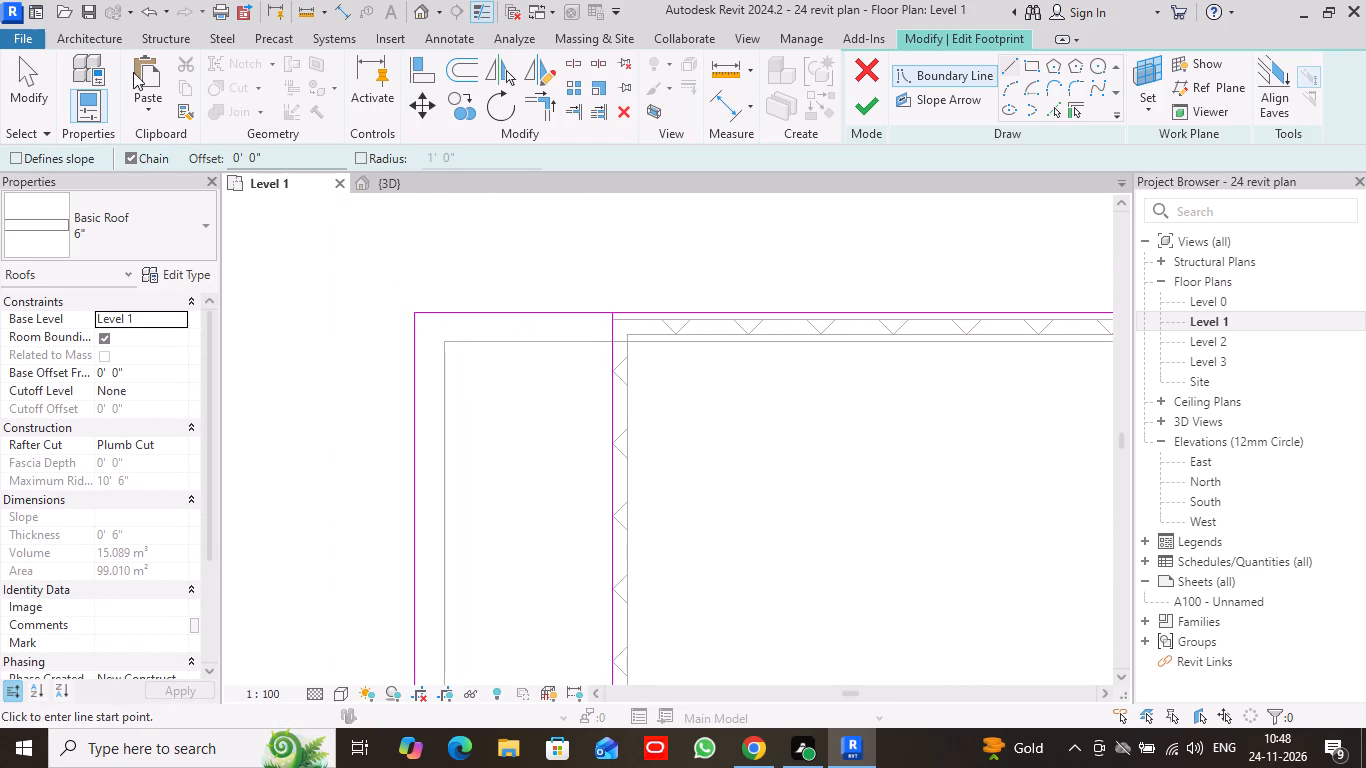
left_click(23, 83)
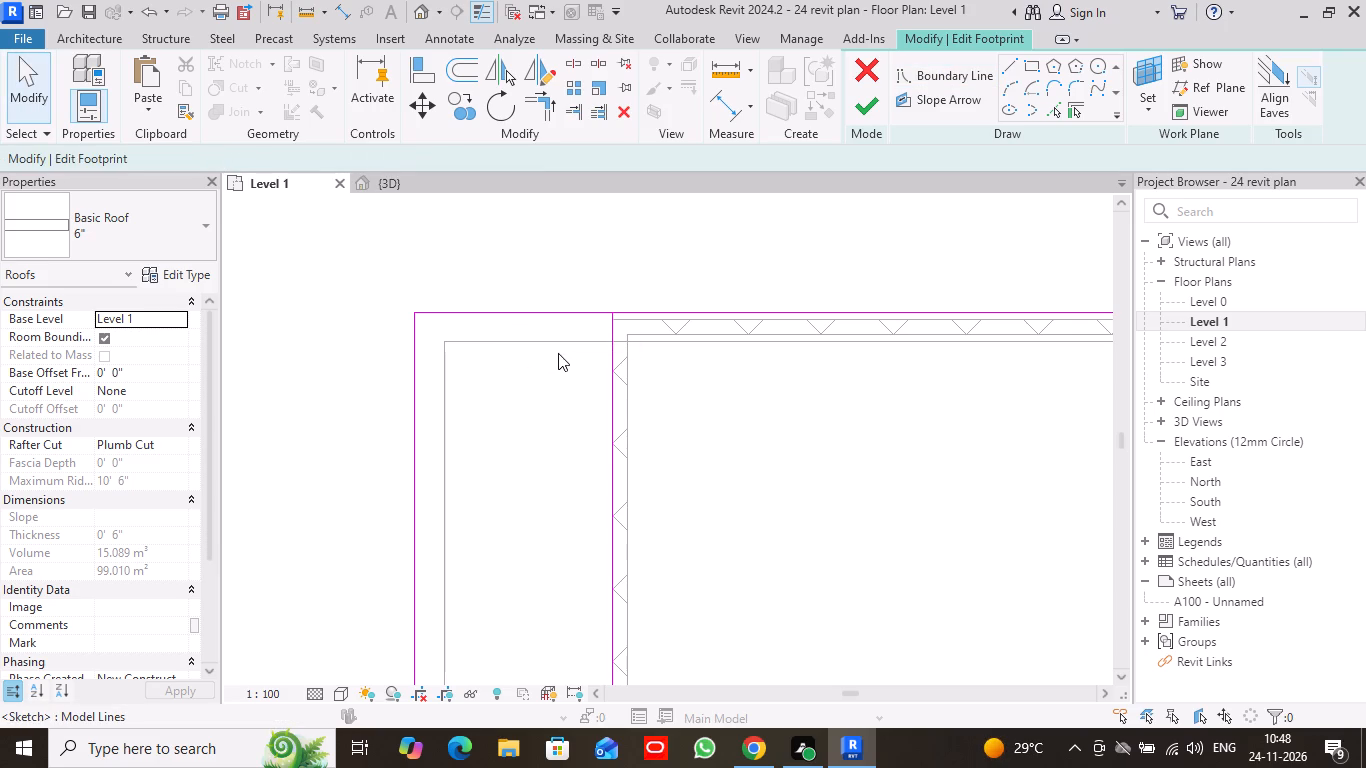
left_click(537, 103)
left_click(611, 363)
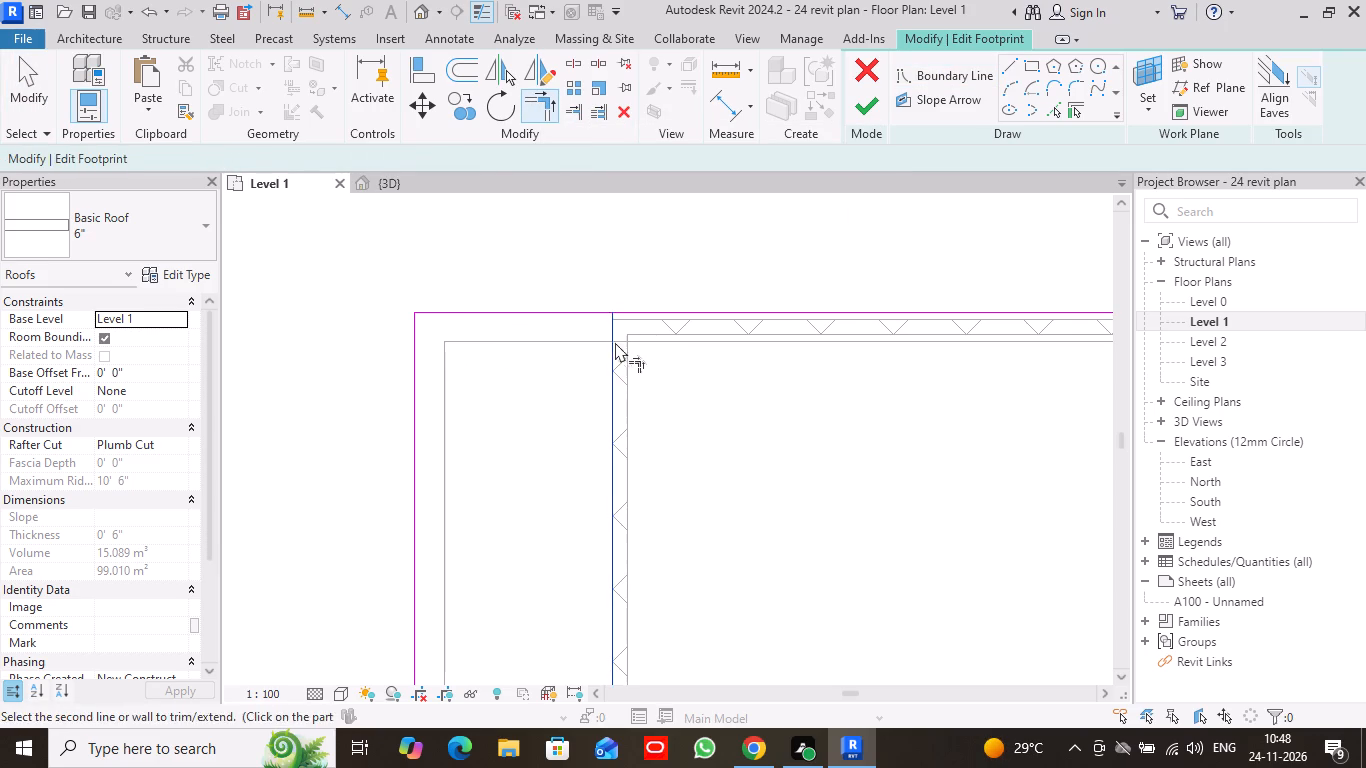
left_click(627, 313)
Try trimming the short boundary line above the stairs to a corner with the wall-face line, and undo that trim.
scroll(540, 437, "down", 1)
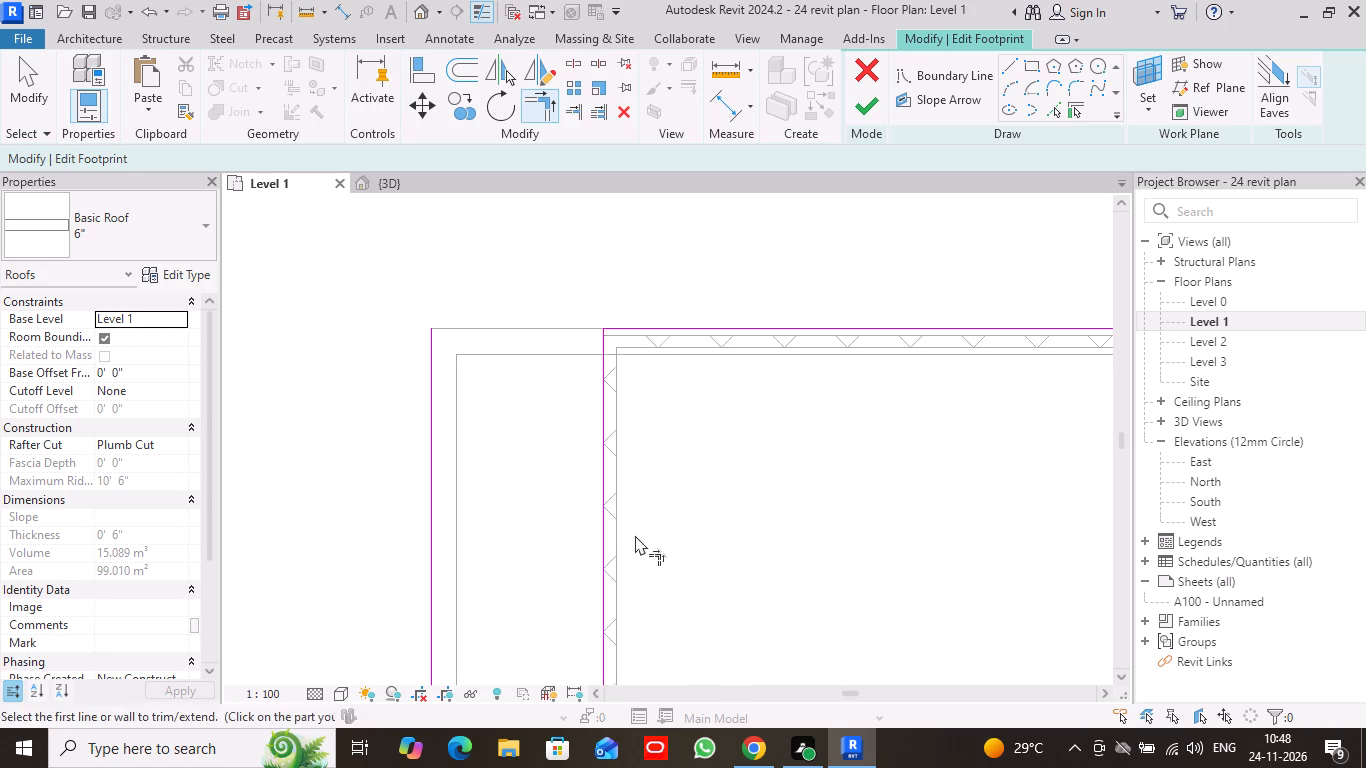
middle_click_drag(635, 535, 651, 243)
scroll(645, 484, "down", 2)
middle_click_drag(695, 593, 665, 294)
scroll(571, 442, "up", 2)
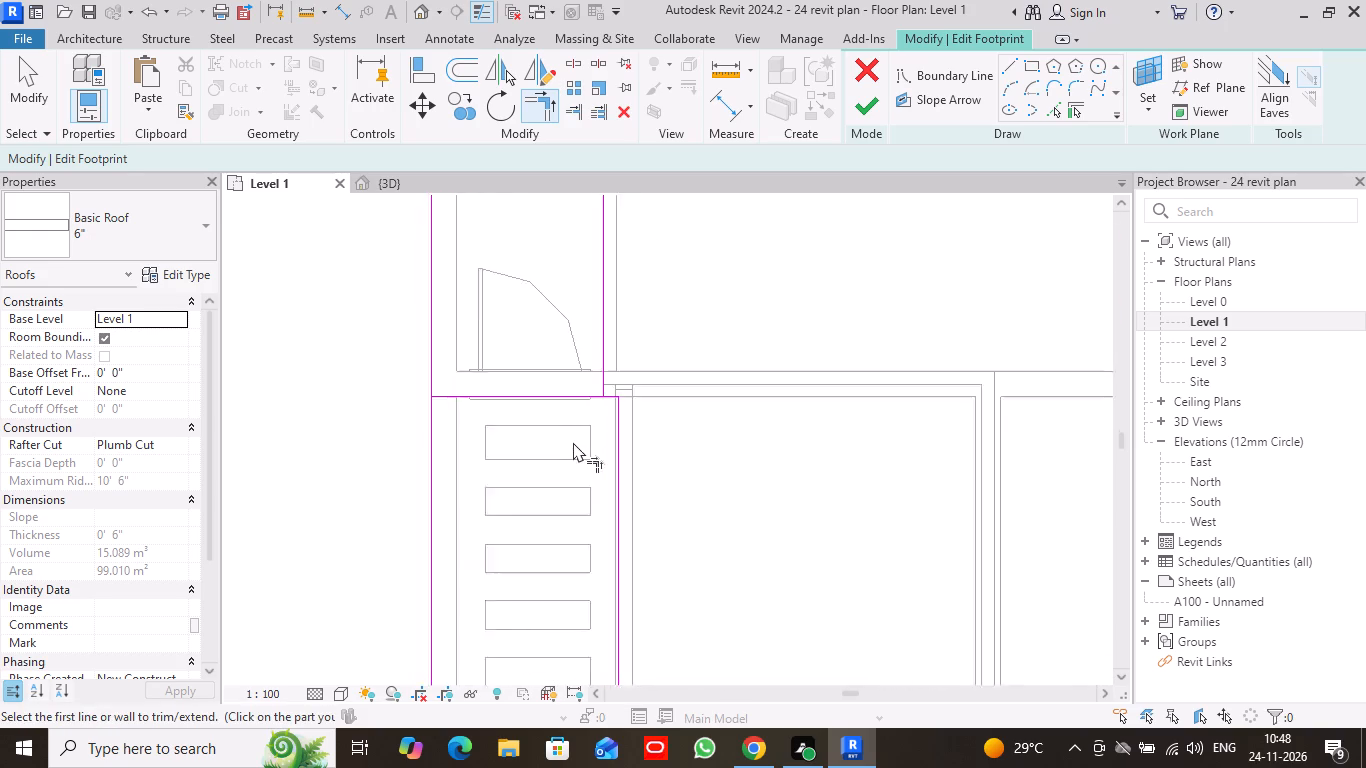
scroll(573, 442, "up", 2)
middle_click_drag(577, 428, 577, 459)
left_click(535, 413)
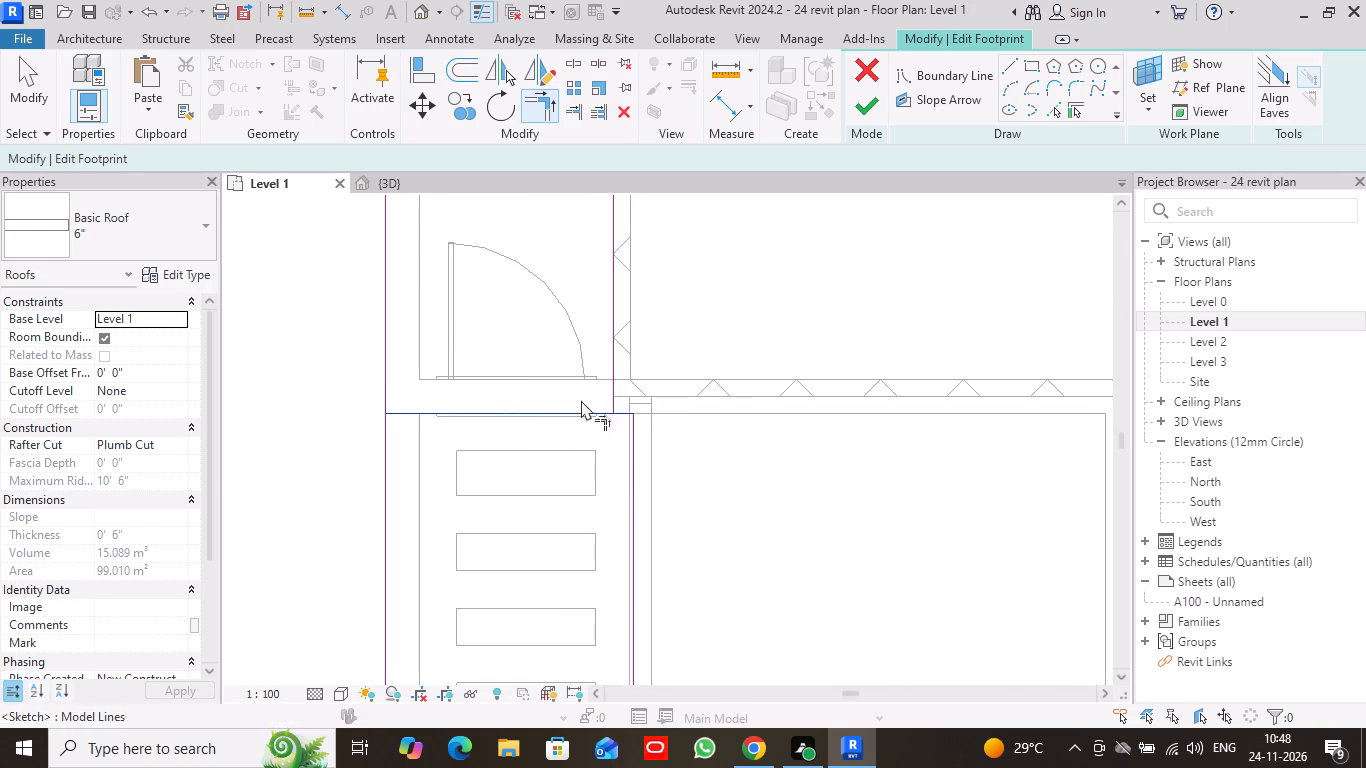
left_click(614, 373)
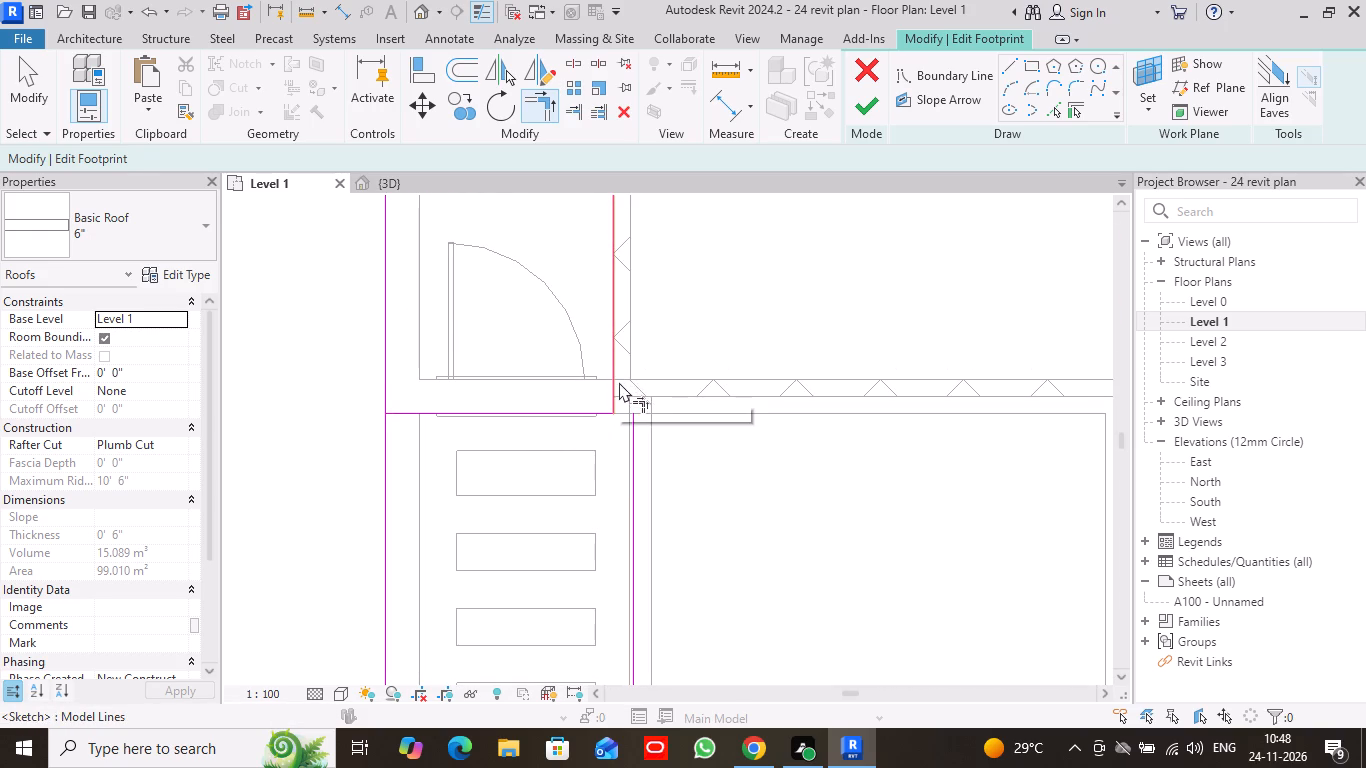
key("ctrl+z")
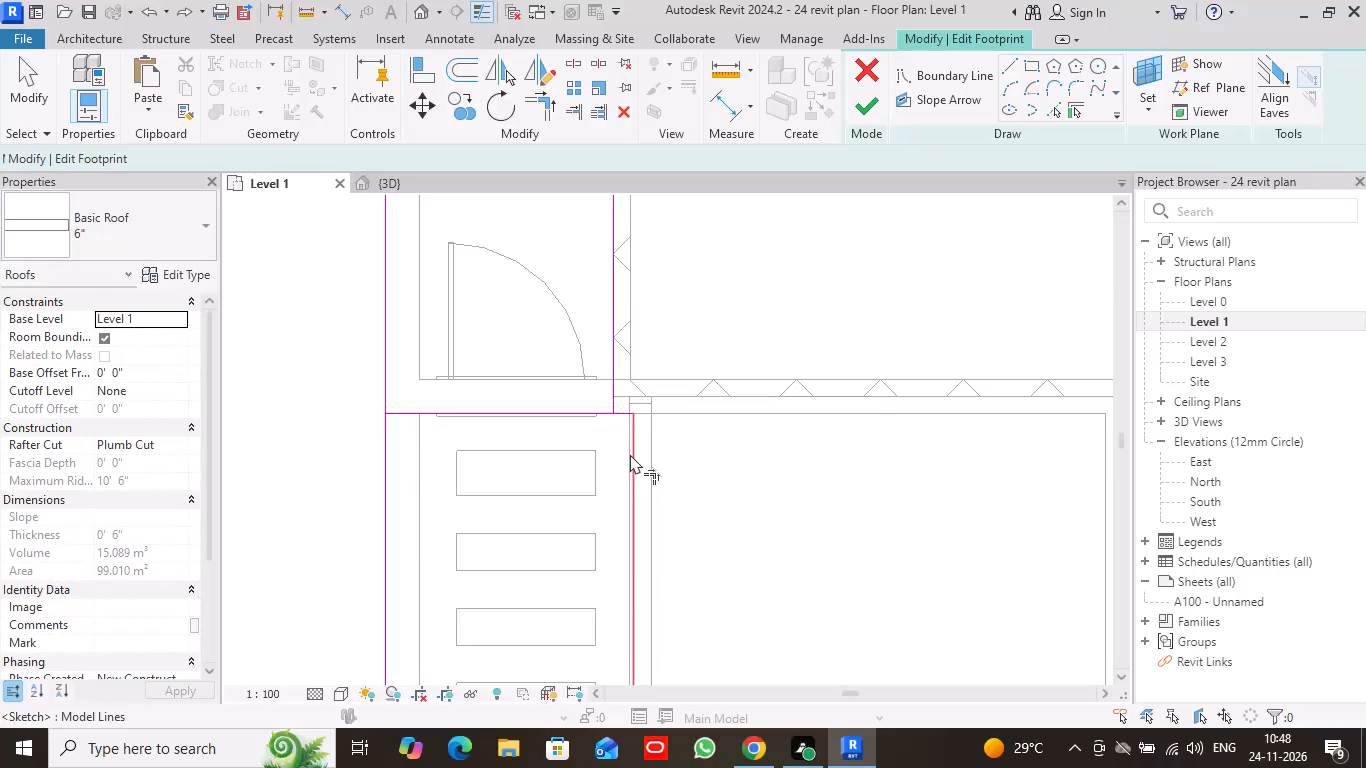
Delete the short horizontal boundary line between the door and the stairs.
scroll(625, 414, "up", 5)
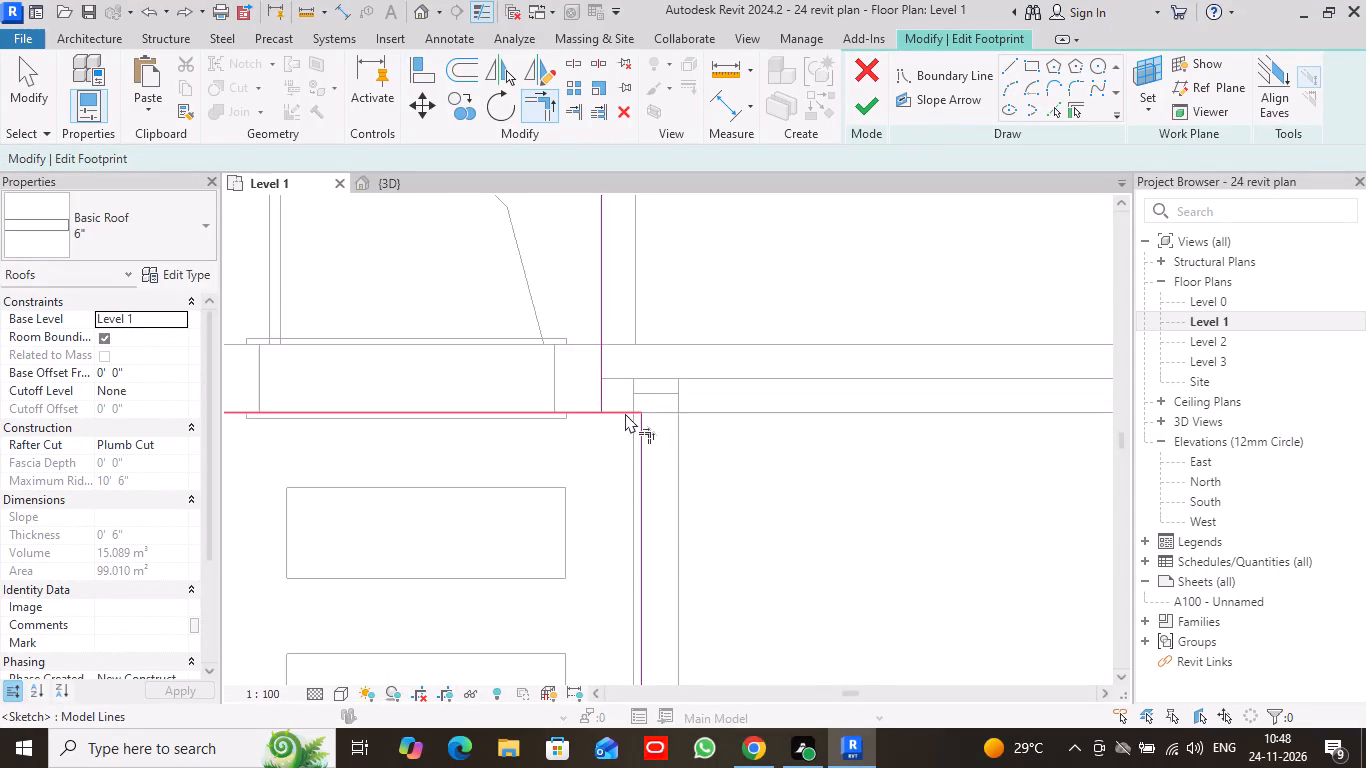
scroll(625, 413, "up", 3)
scroll(625, 406, "down", 2)
scroll(626, 406, "up", 1)
scroll(626, 406, "down", 8)
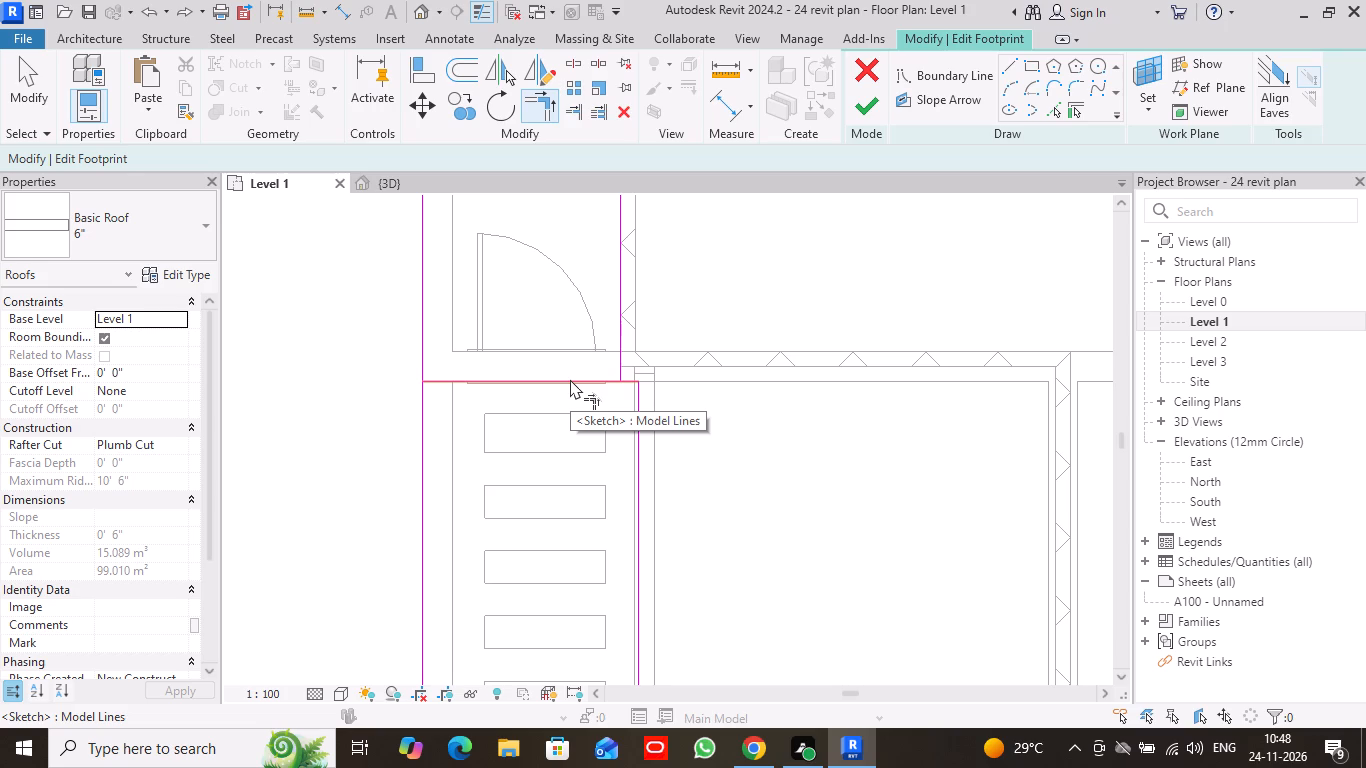
left_click(27, 93)
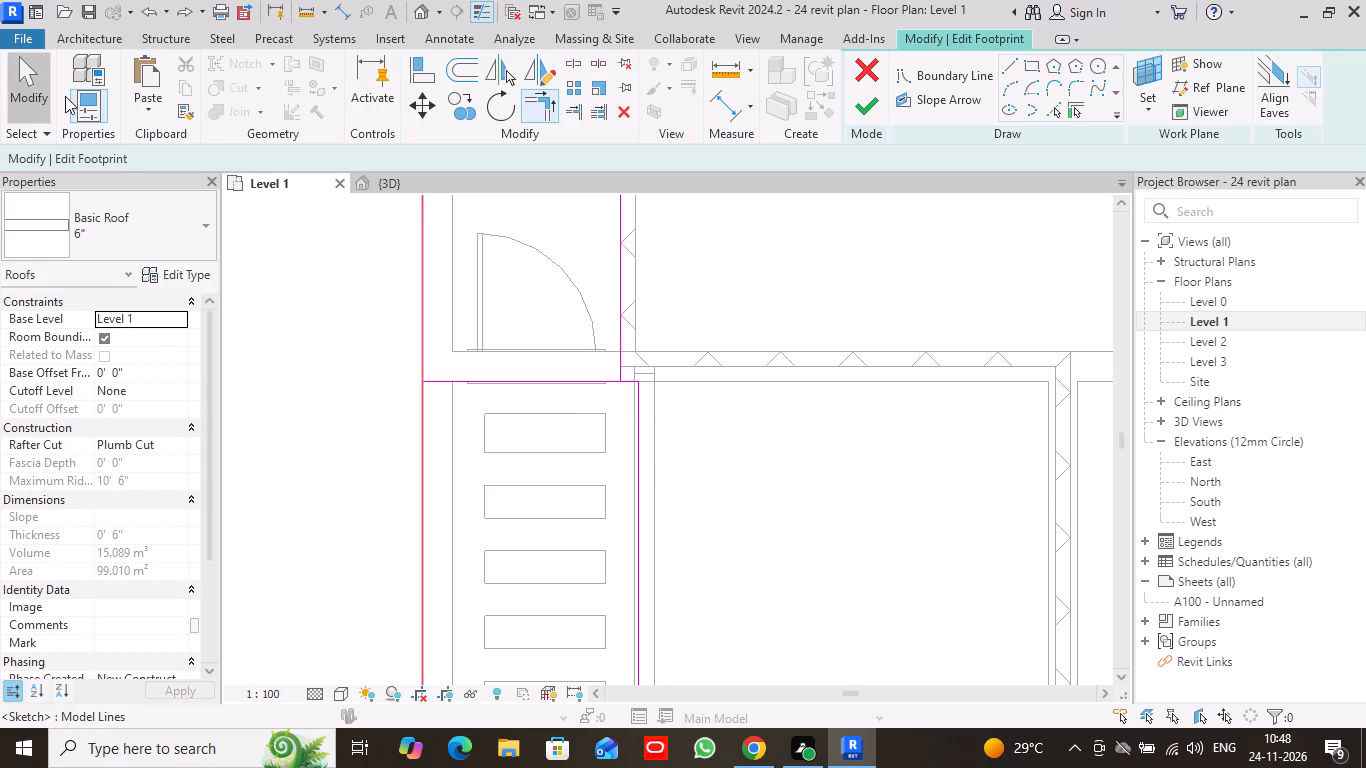
left_click(573, 381)
right_click(573, 381)
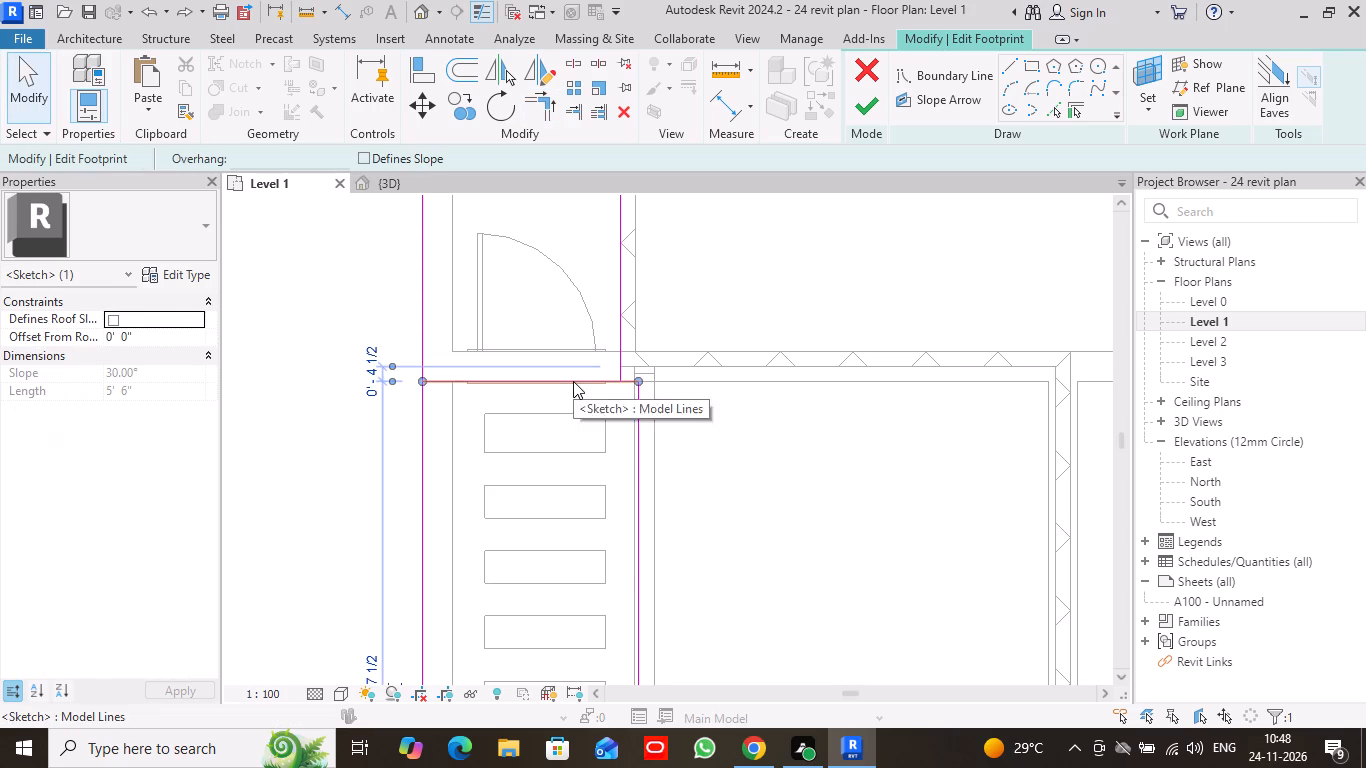
left_click(636, 465)
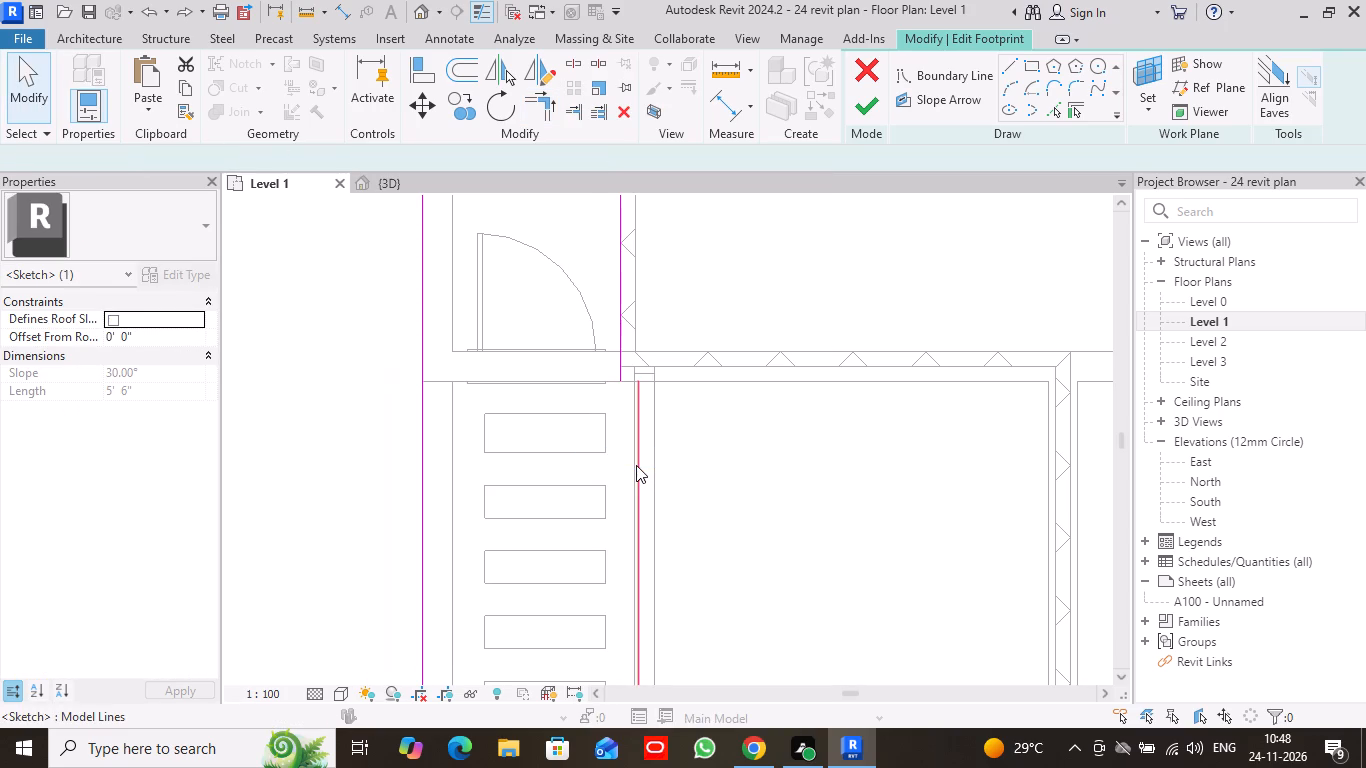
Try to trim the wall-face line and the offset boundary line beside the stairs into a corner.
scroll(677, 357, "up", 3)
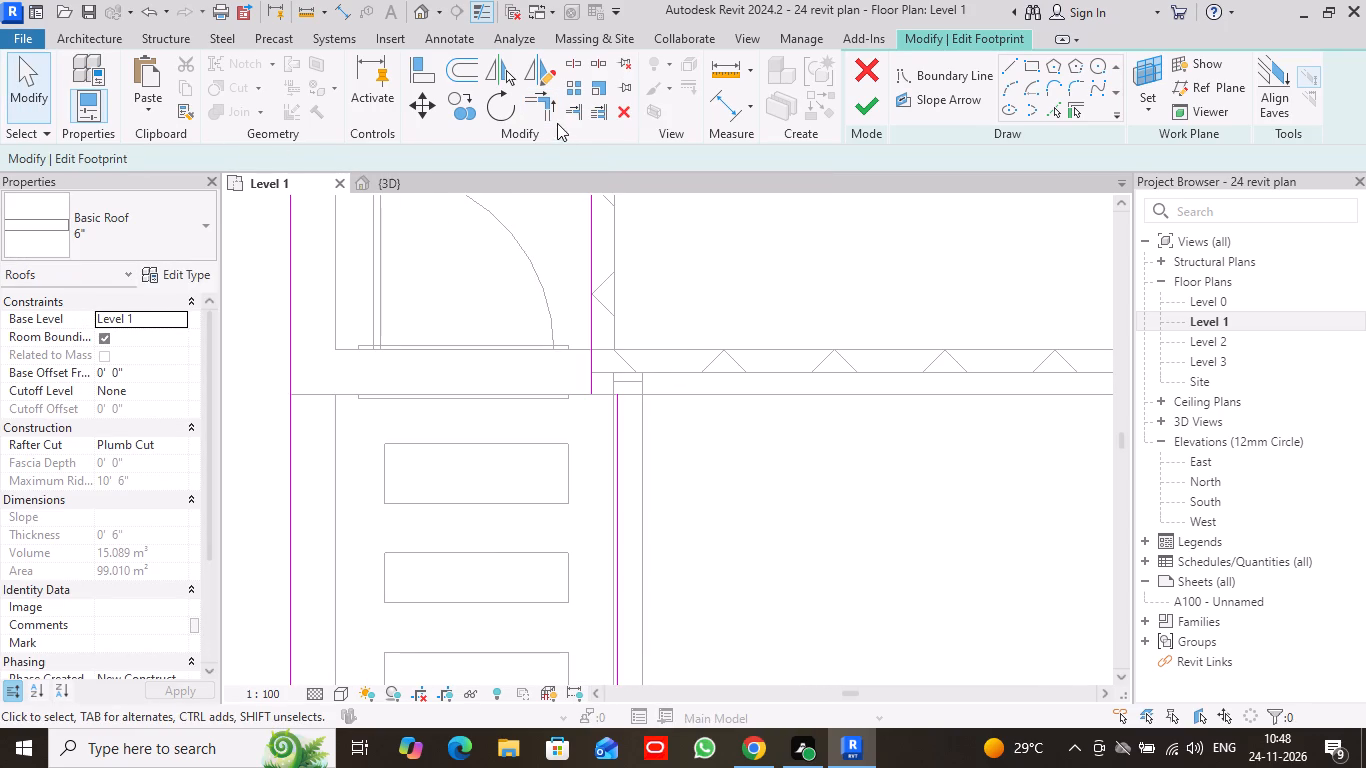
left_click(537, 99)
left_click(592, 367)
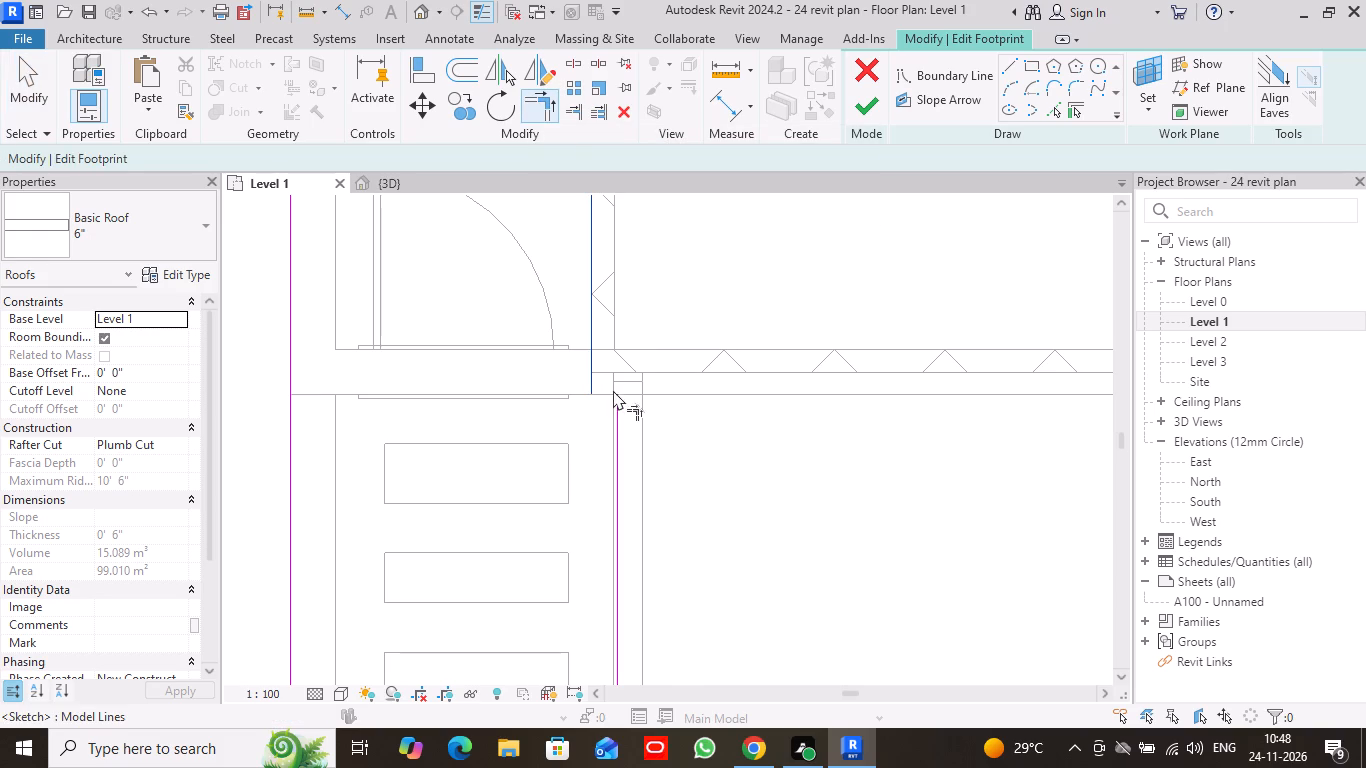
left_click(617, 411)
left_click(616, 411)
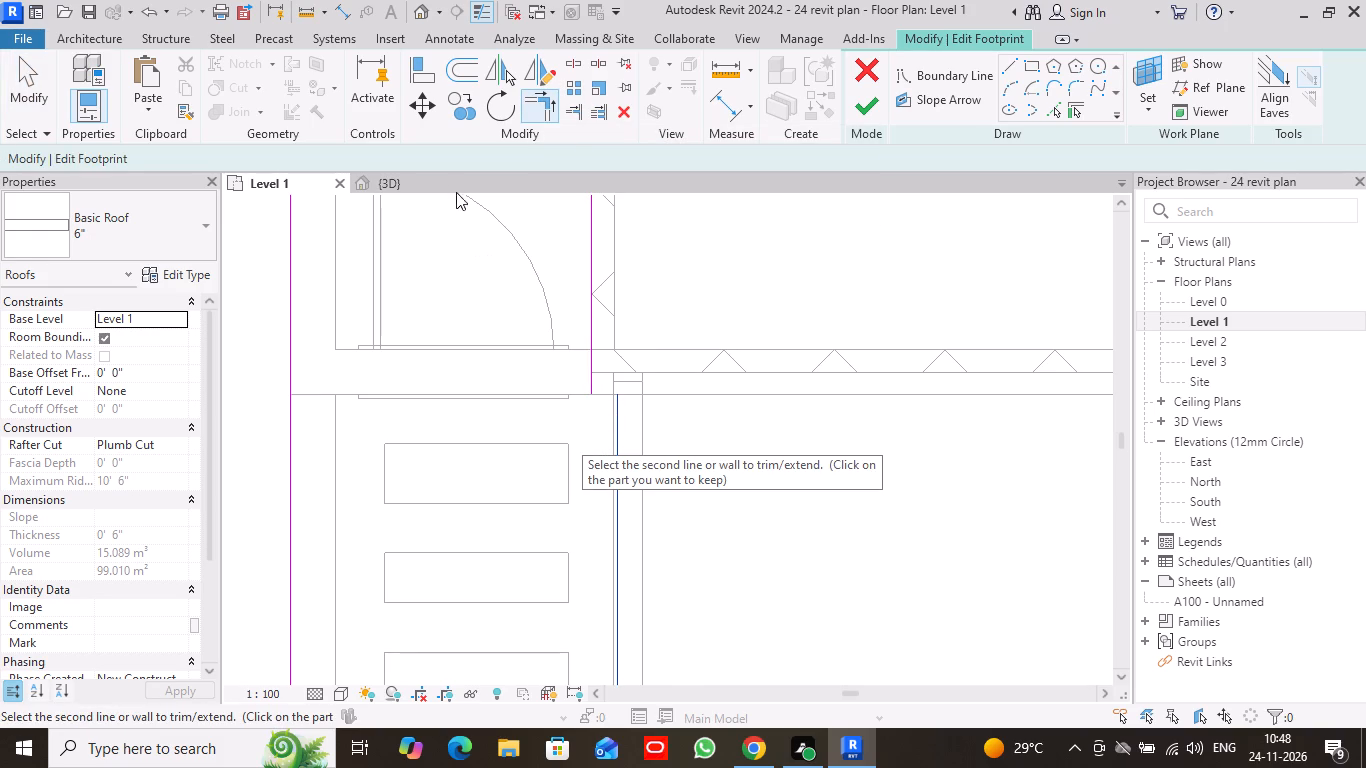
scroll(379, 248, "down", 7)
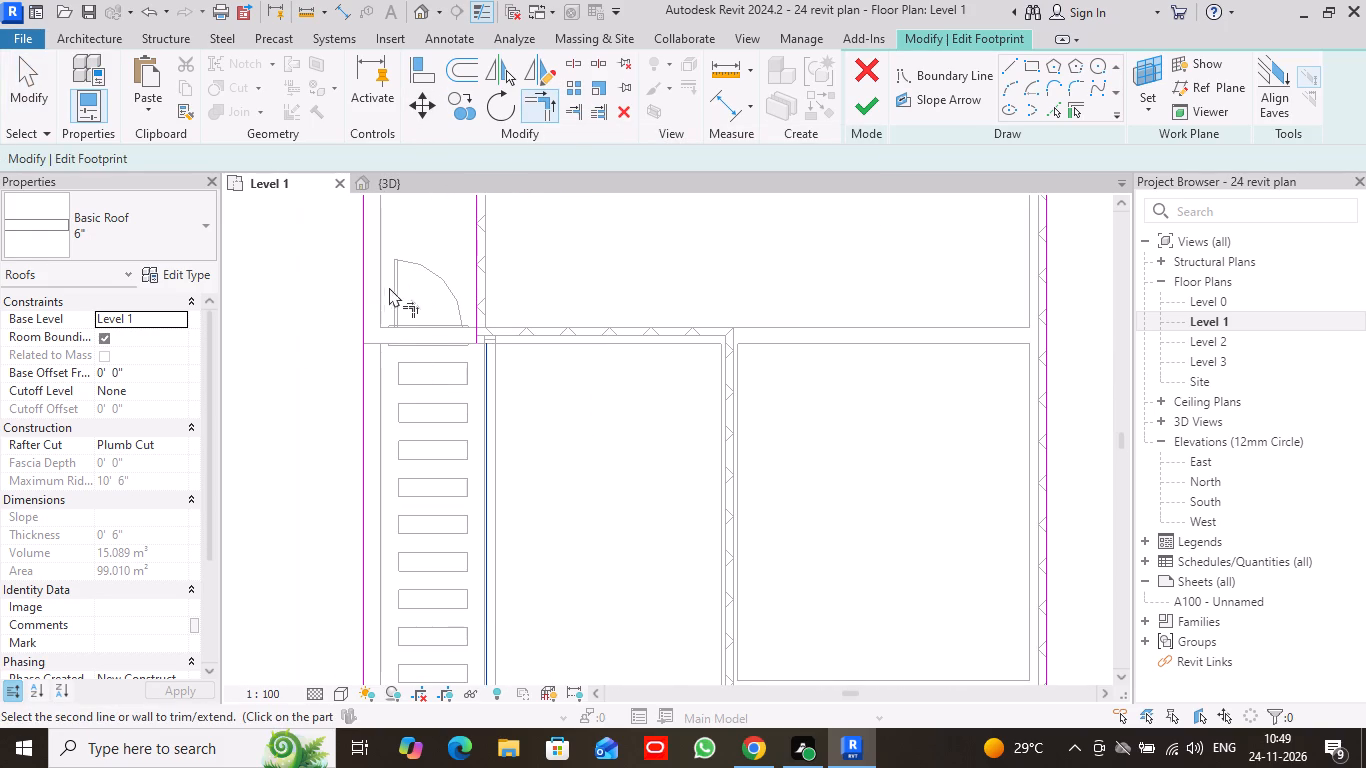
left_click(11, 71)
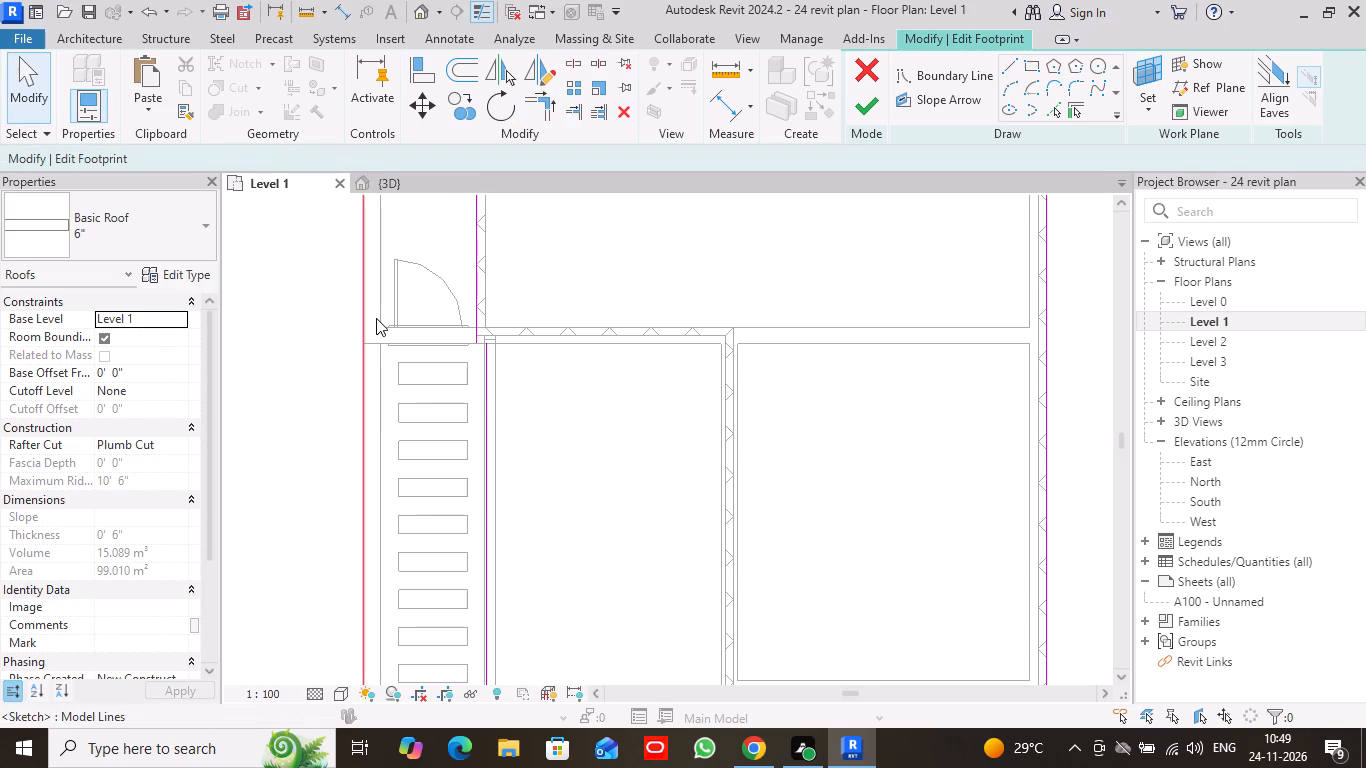
Delete the 37' 4 1/2" boundary line along the outer edge of the door strip and stairs.
right_click(364, 326)
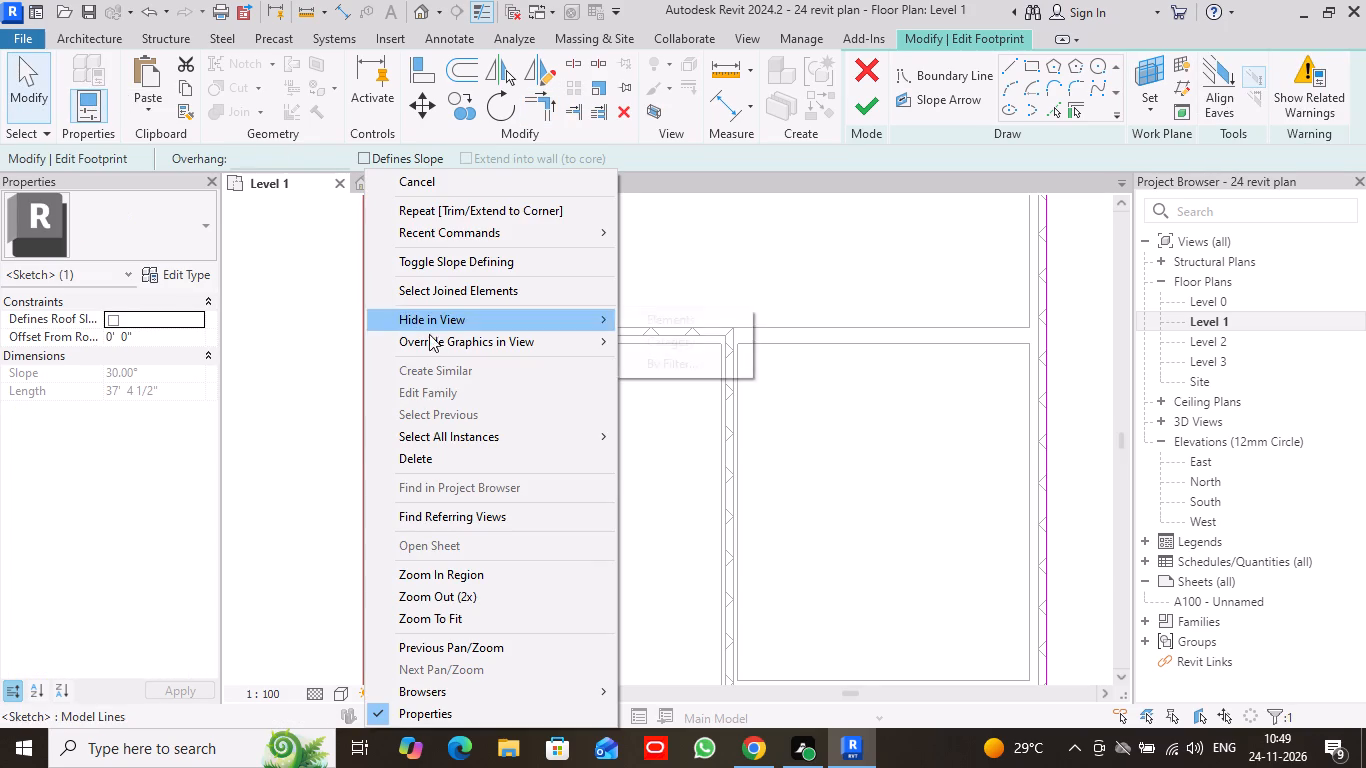
left_click(454, 458)
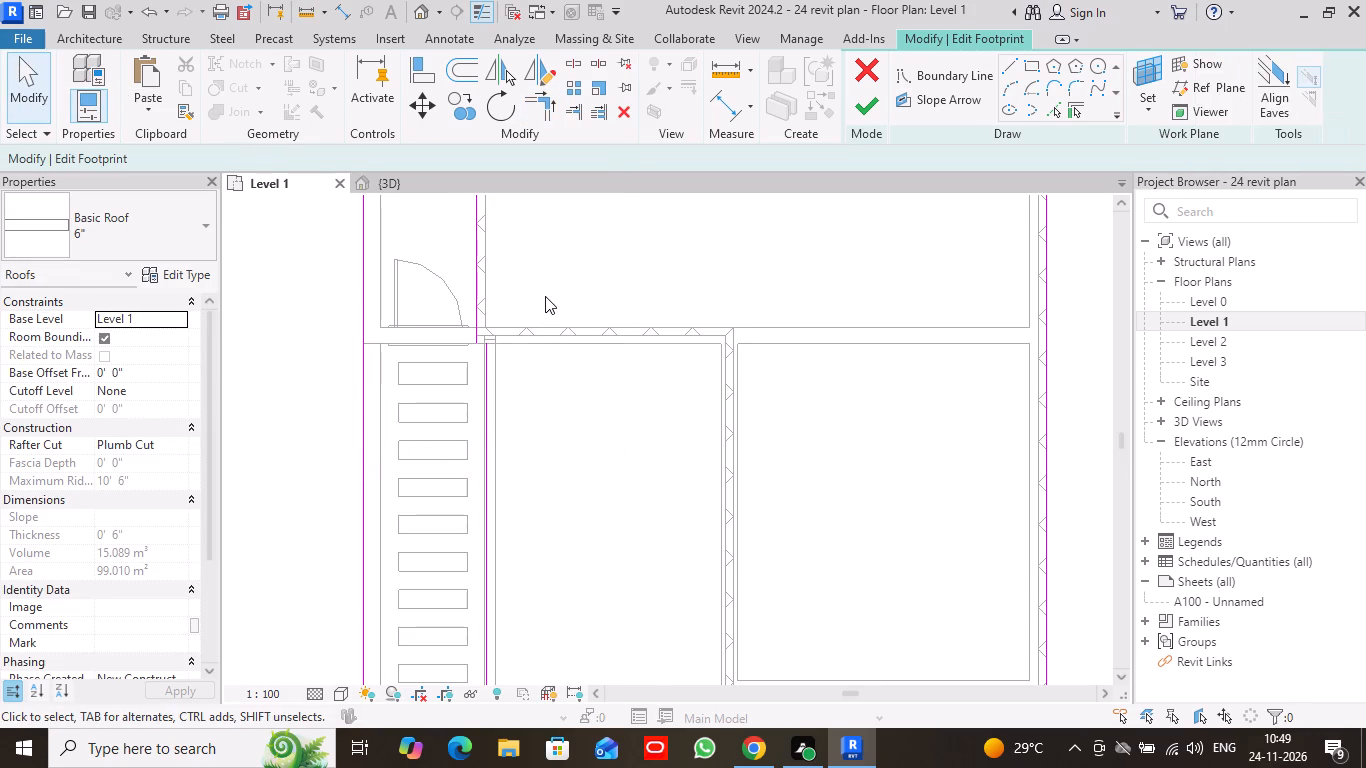
scroll(545, 296, "down", 4)
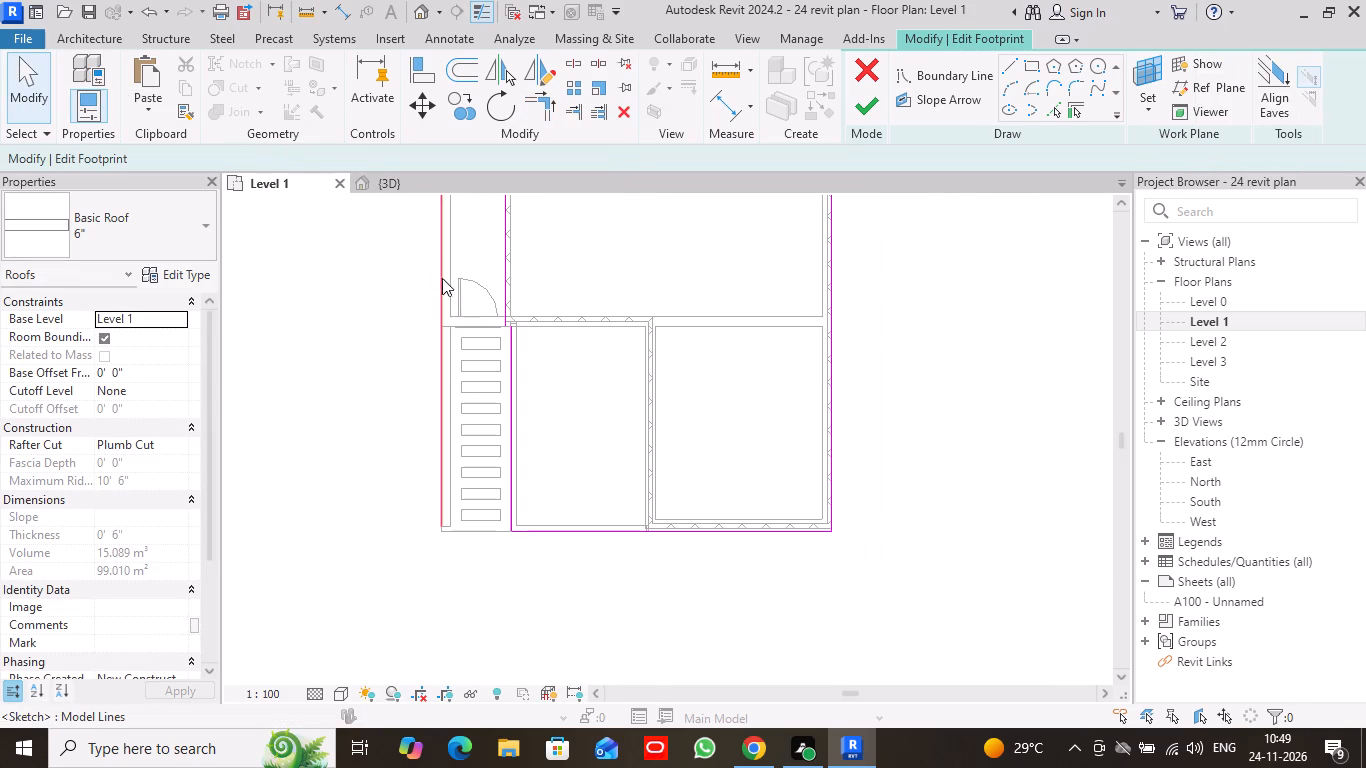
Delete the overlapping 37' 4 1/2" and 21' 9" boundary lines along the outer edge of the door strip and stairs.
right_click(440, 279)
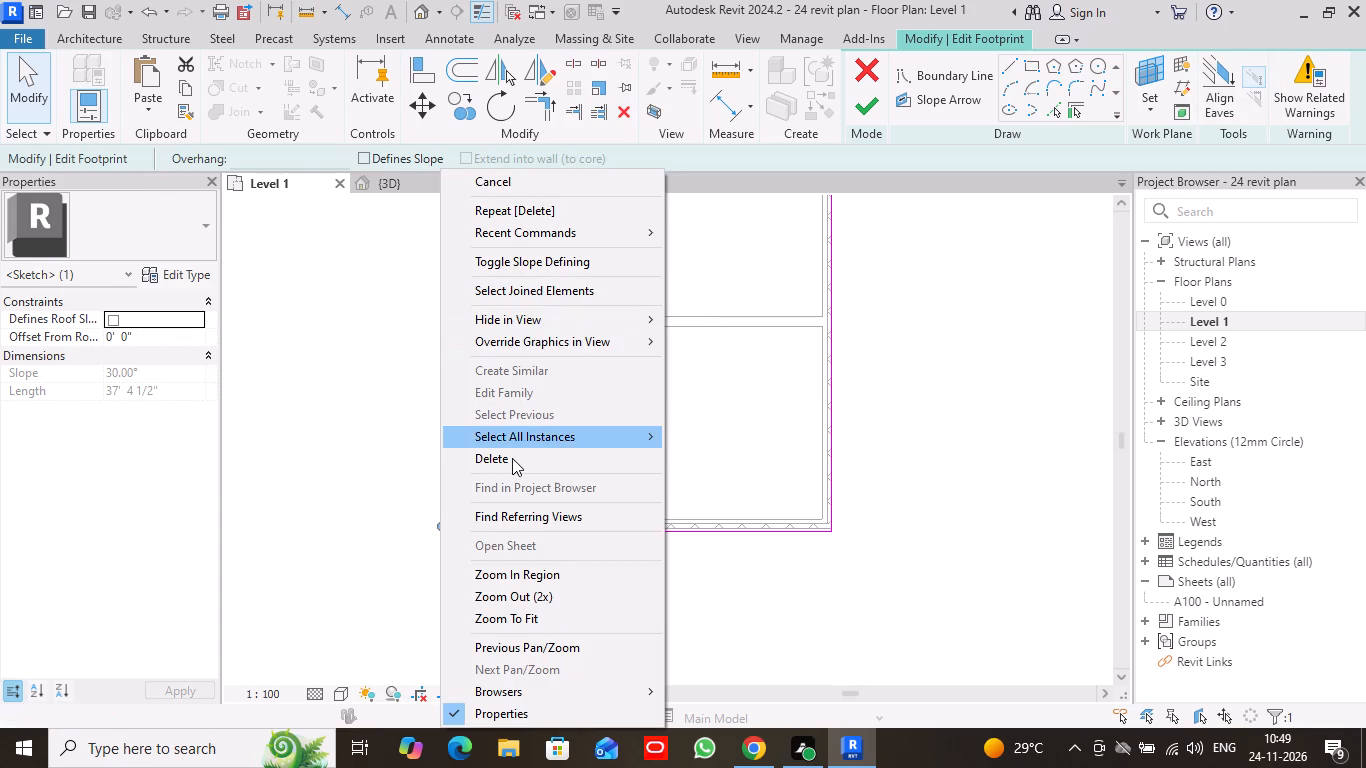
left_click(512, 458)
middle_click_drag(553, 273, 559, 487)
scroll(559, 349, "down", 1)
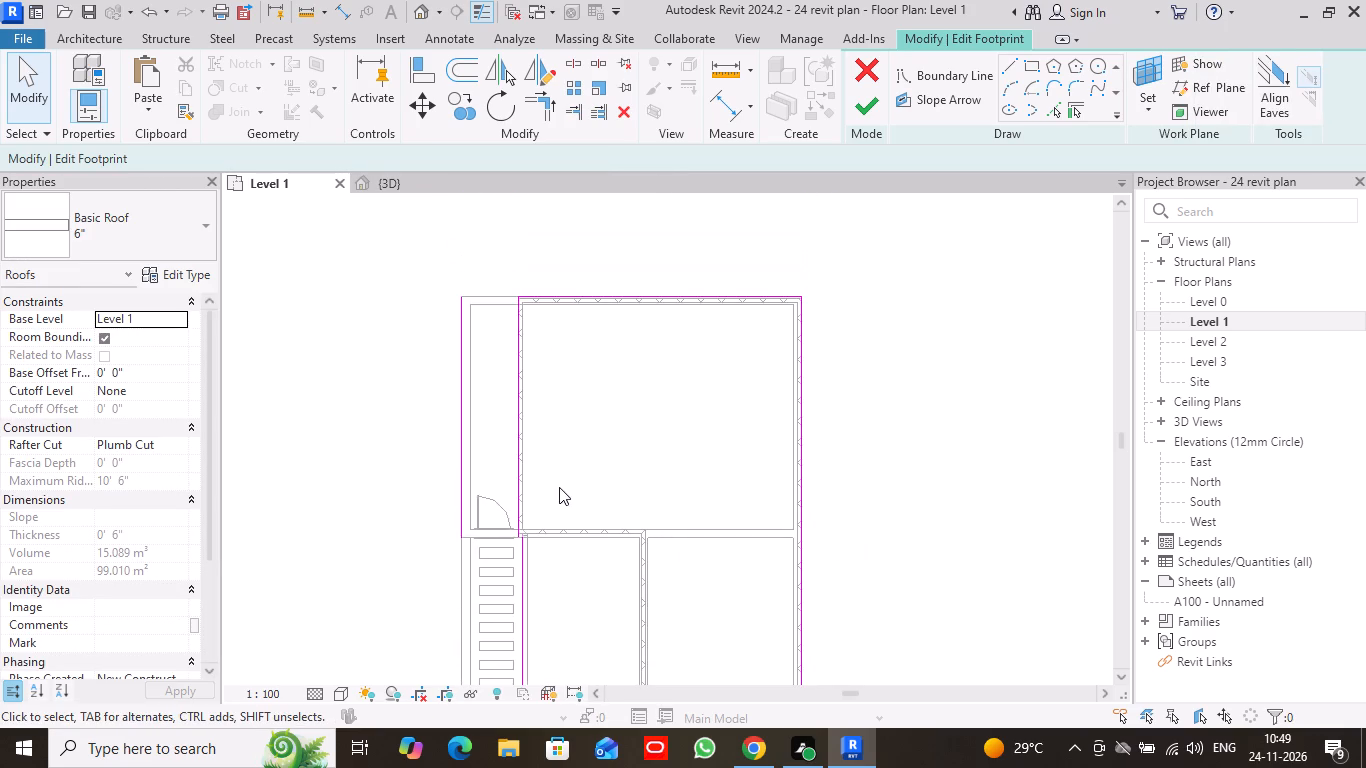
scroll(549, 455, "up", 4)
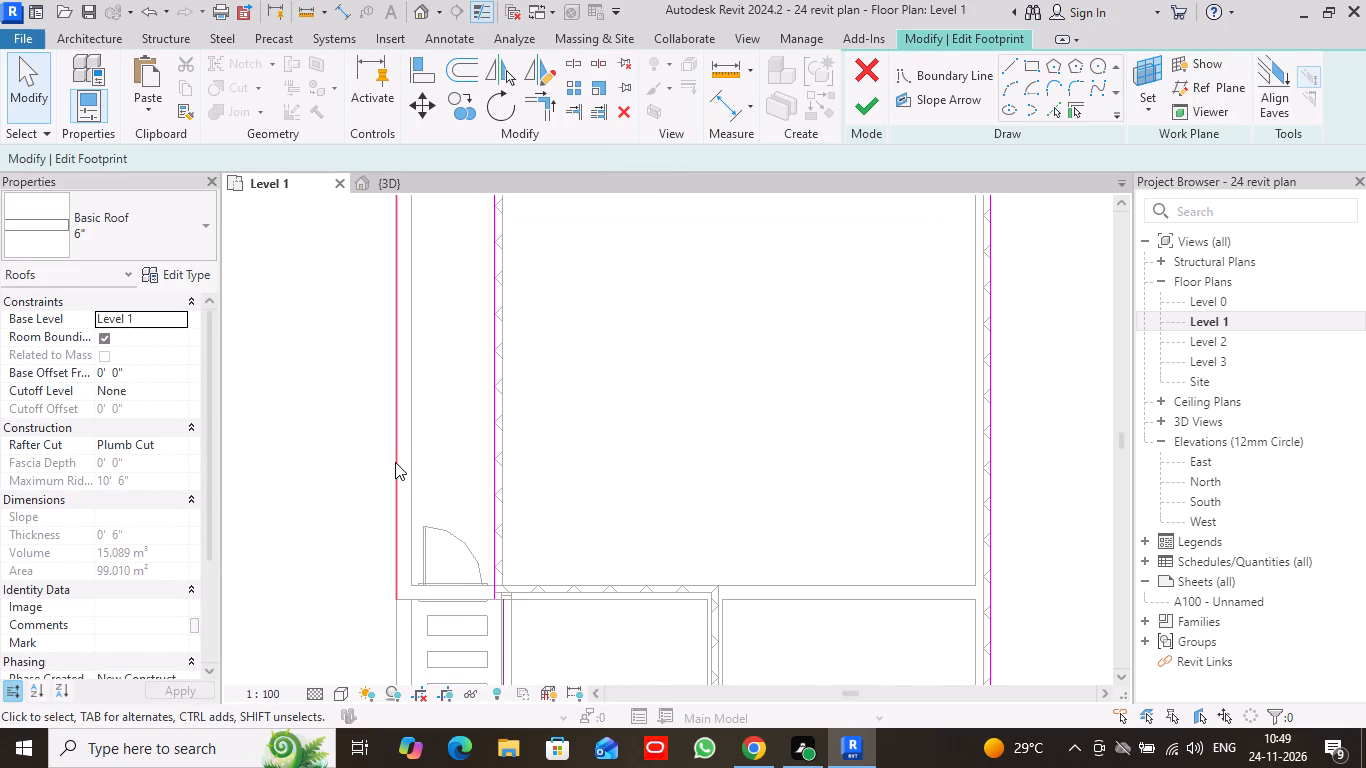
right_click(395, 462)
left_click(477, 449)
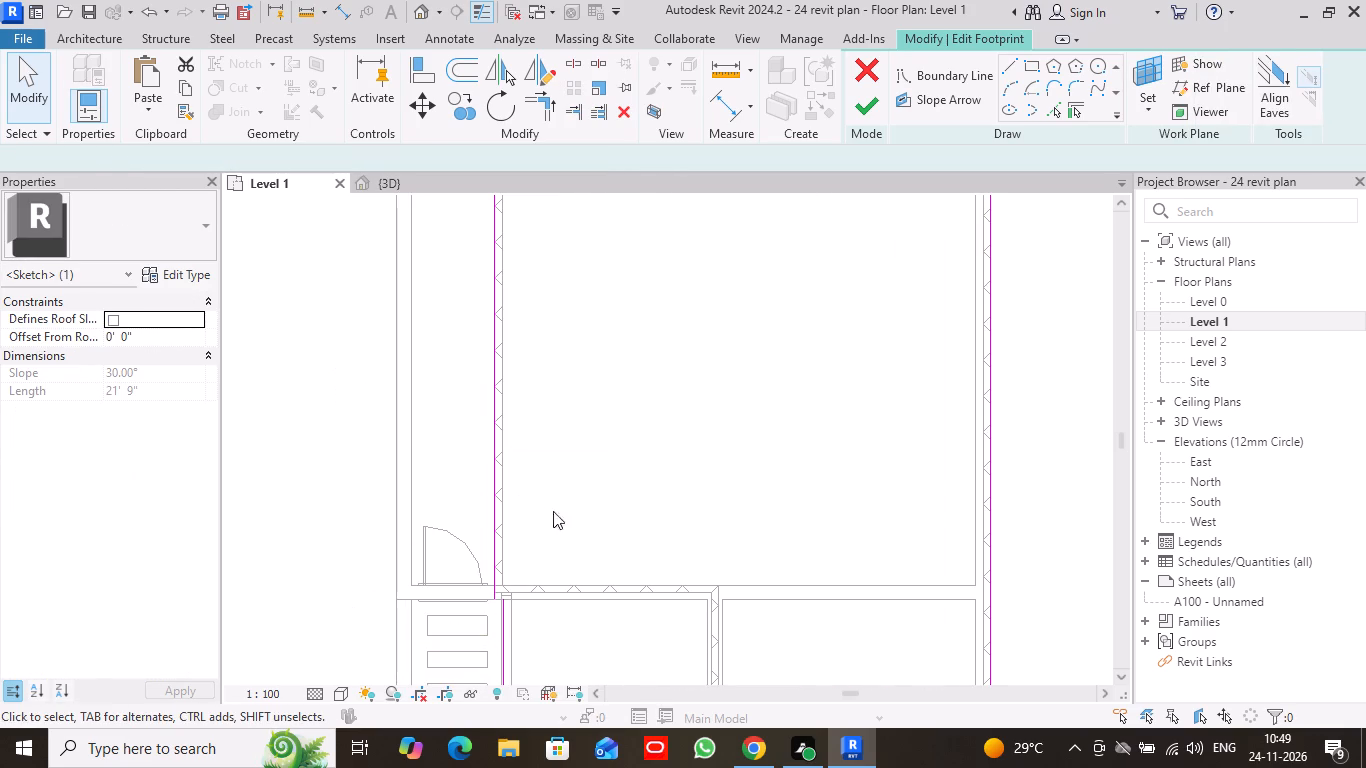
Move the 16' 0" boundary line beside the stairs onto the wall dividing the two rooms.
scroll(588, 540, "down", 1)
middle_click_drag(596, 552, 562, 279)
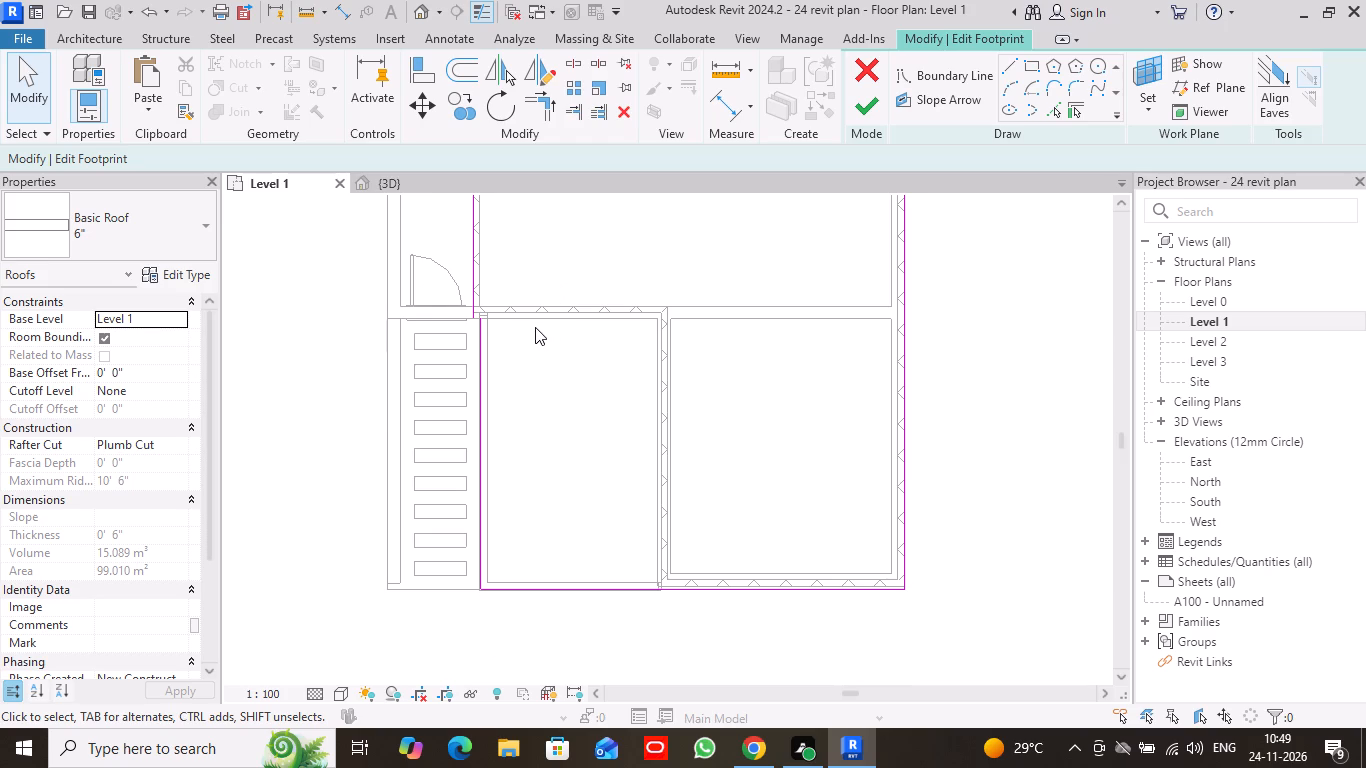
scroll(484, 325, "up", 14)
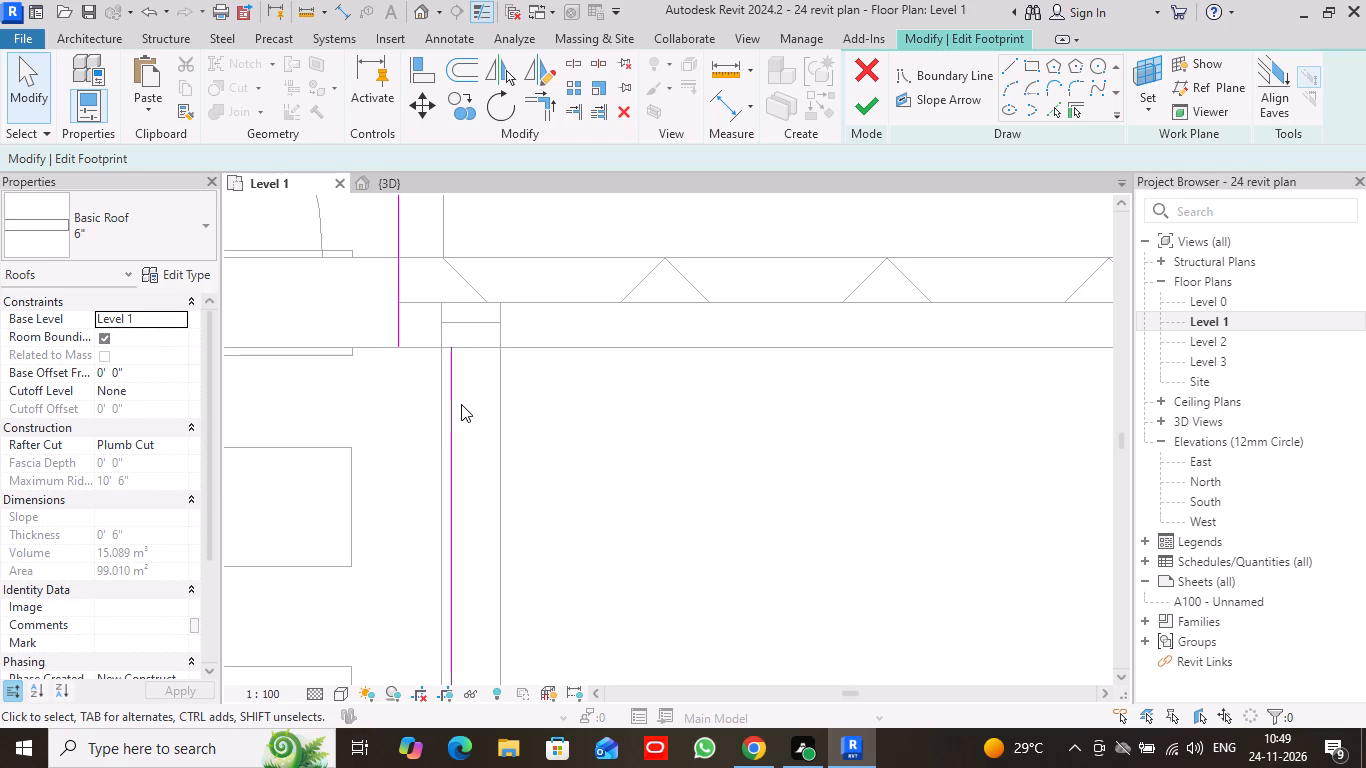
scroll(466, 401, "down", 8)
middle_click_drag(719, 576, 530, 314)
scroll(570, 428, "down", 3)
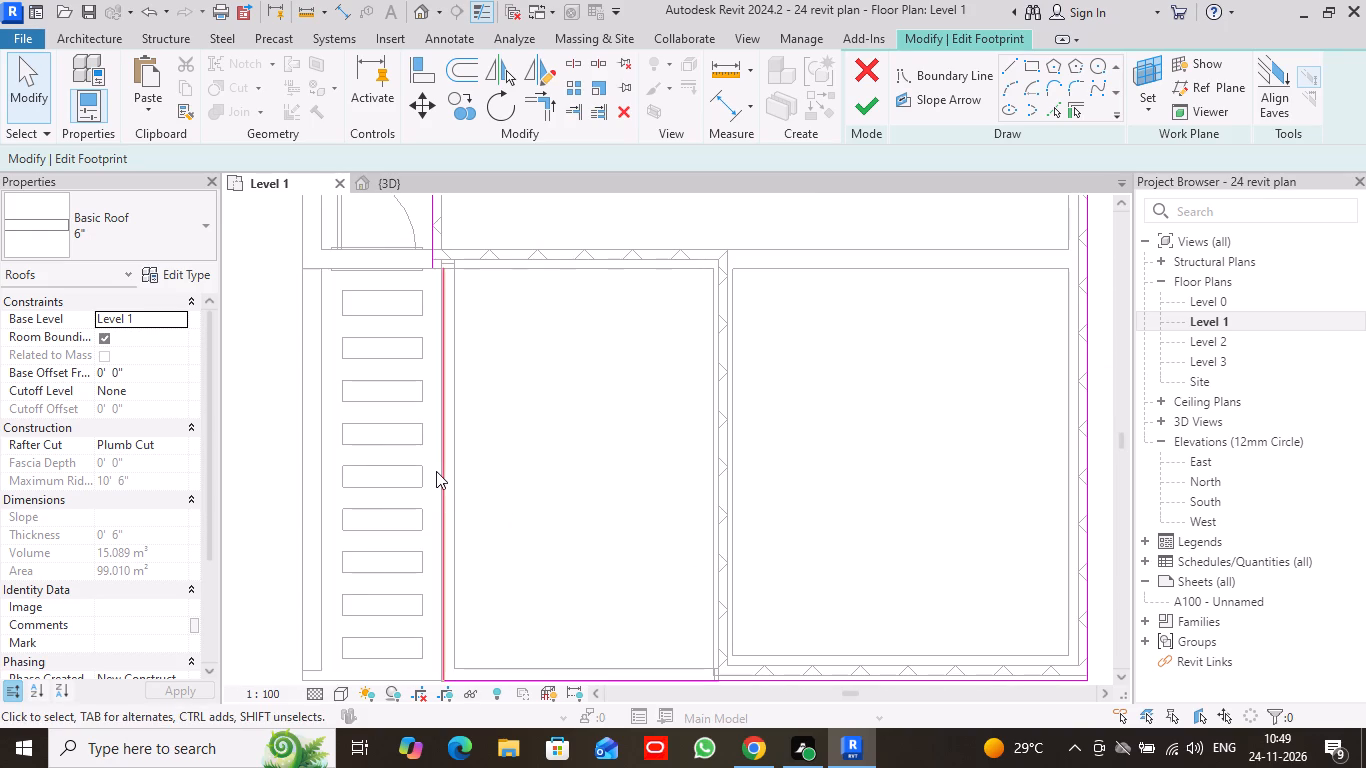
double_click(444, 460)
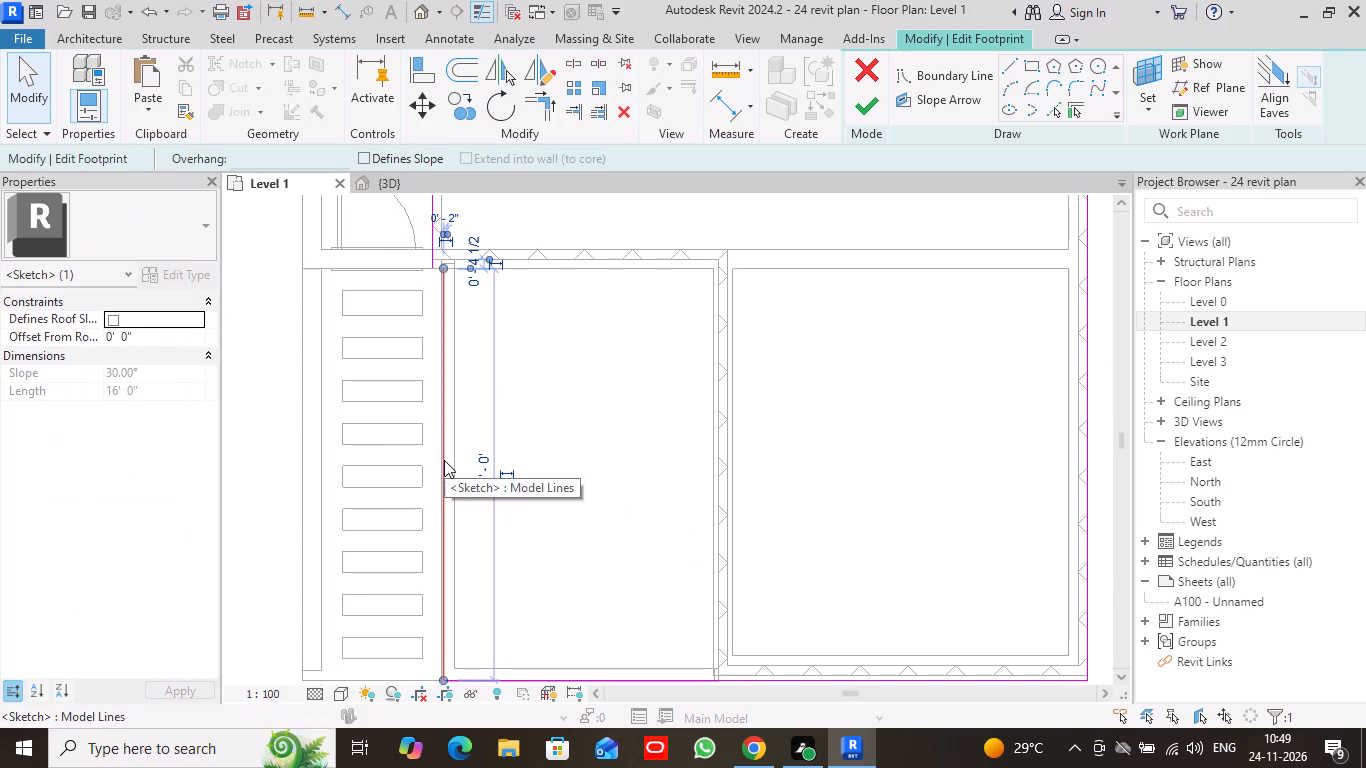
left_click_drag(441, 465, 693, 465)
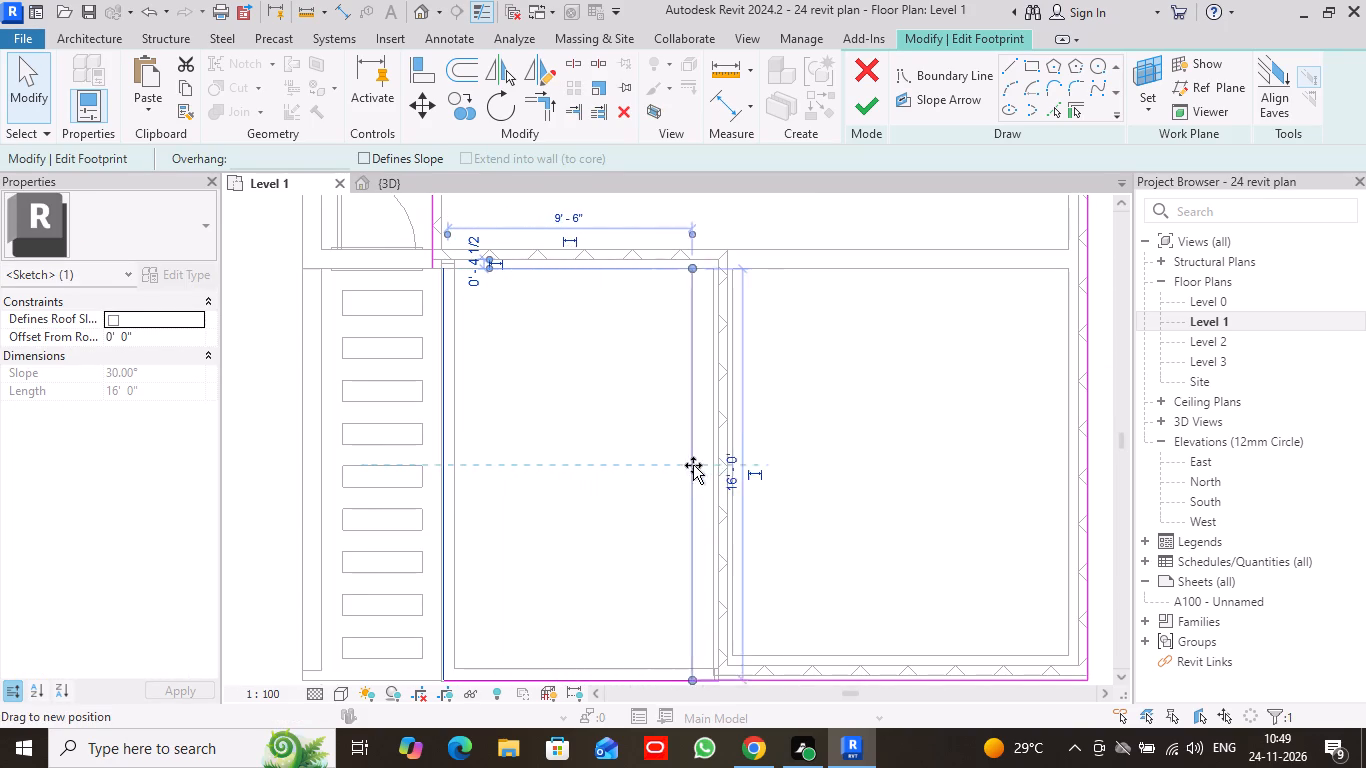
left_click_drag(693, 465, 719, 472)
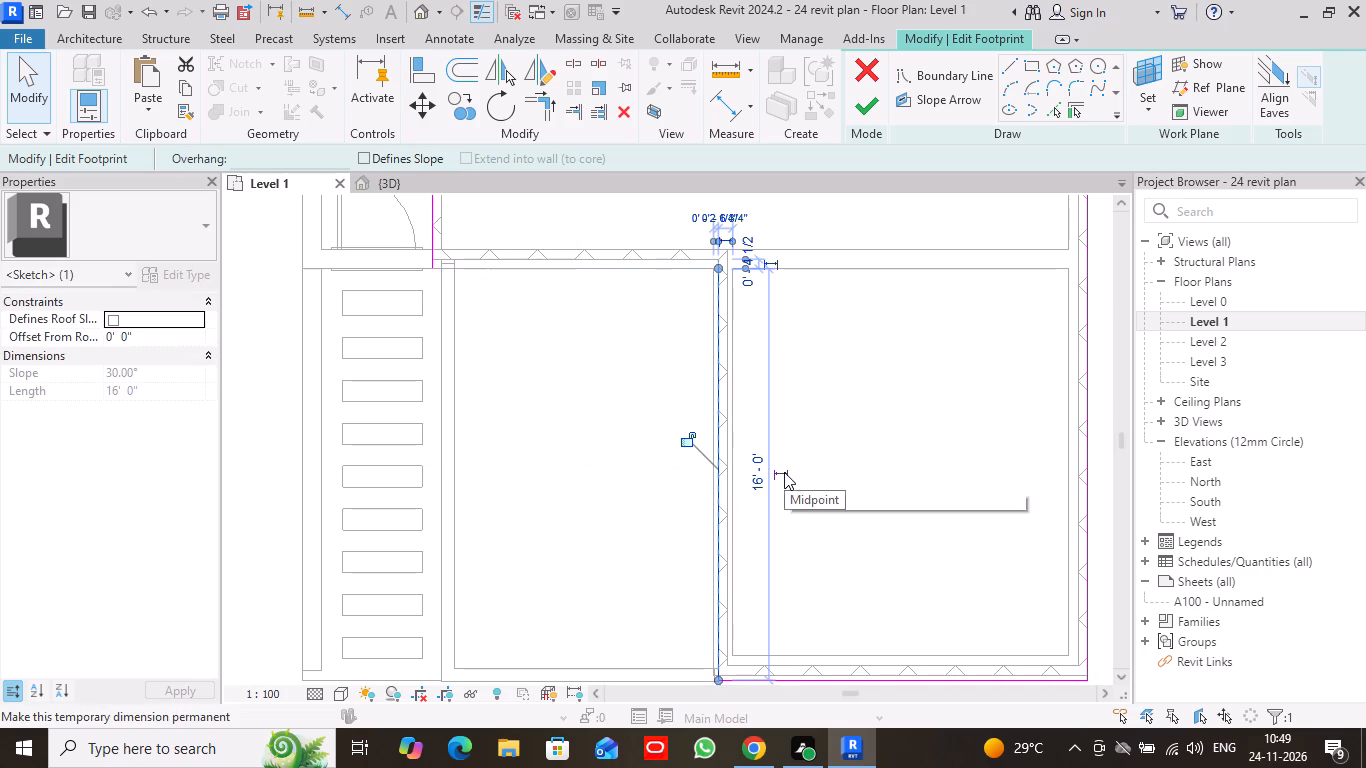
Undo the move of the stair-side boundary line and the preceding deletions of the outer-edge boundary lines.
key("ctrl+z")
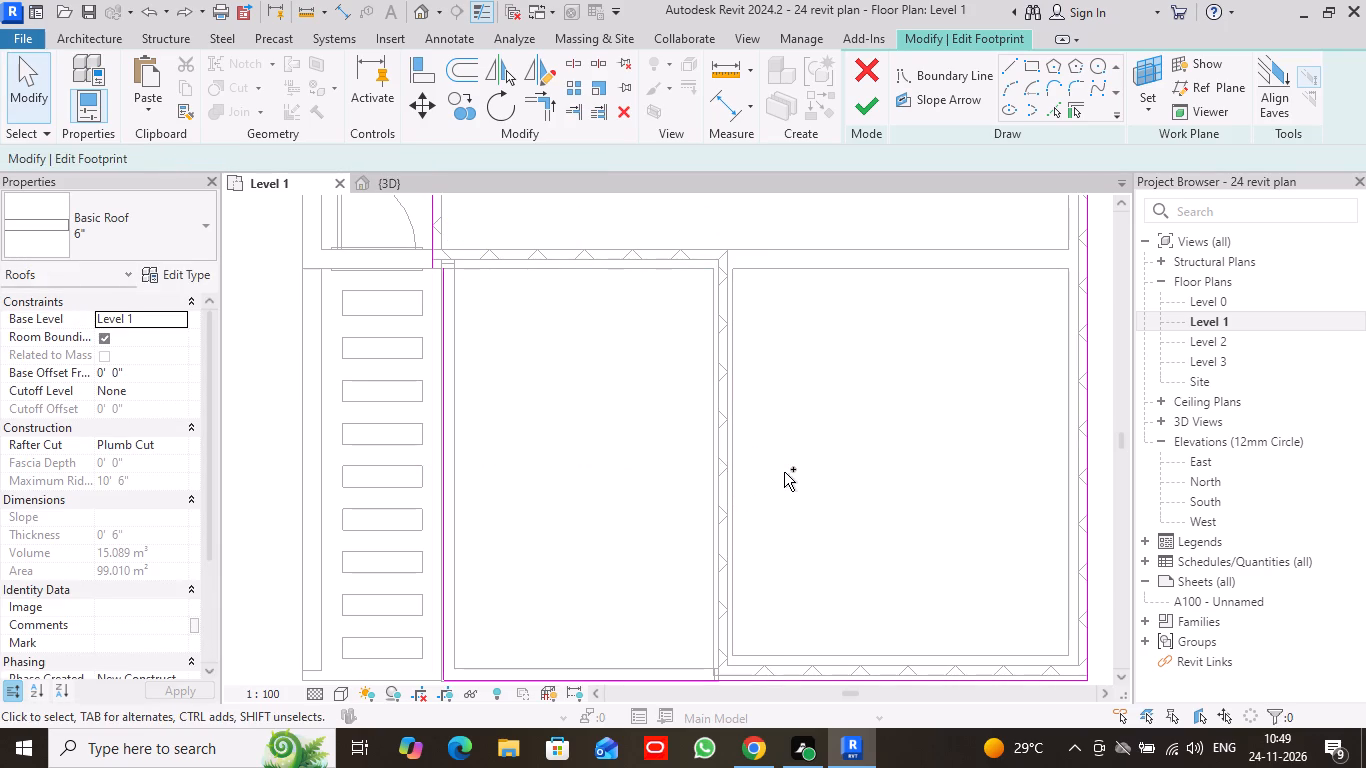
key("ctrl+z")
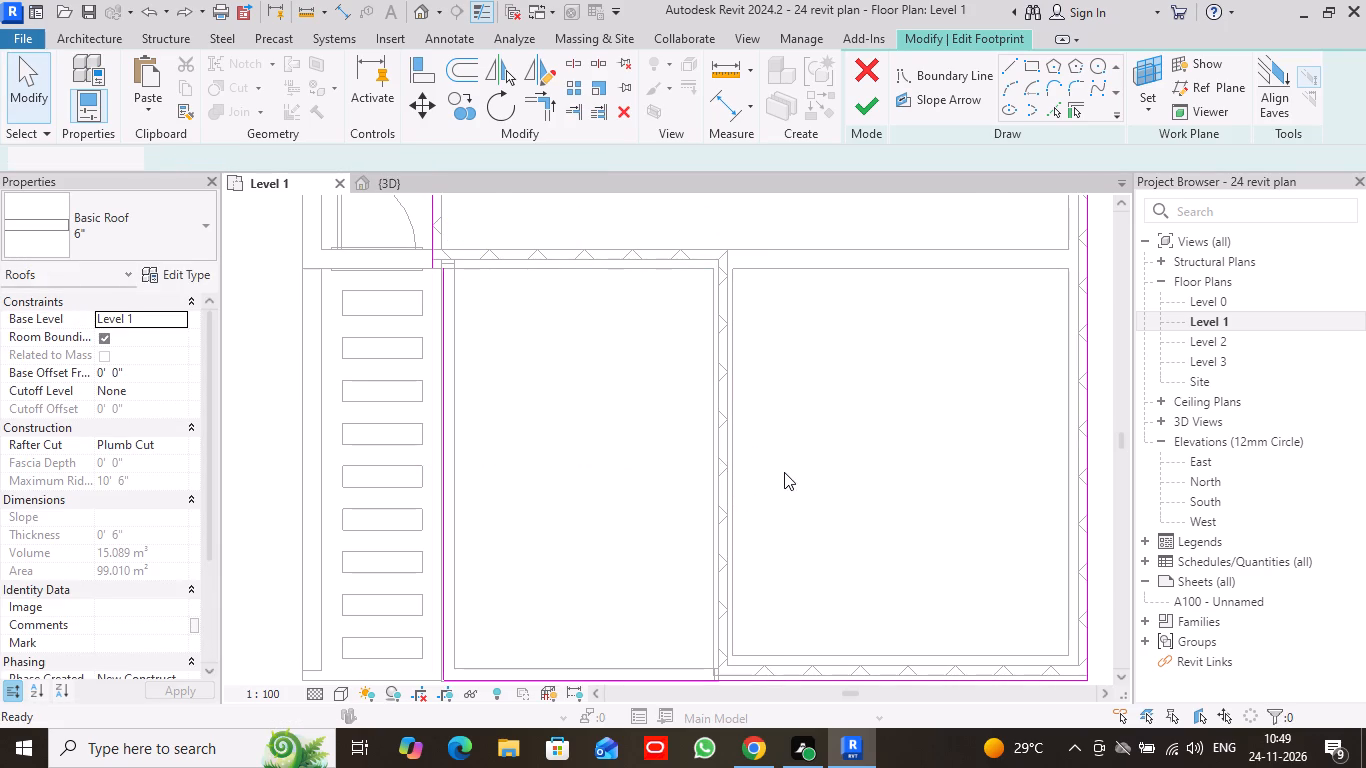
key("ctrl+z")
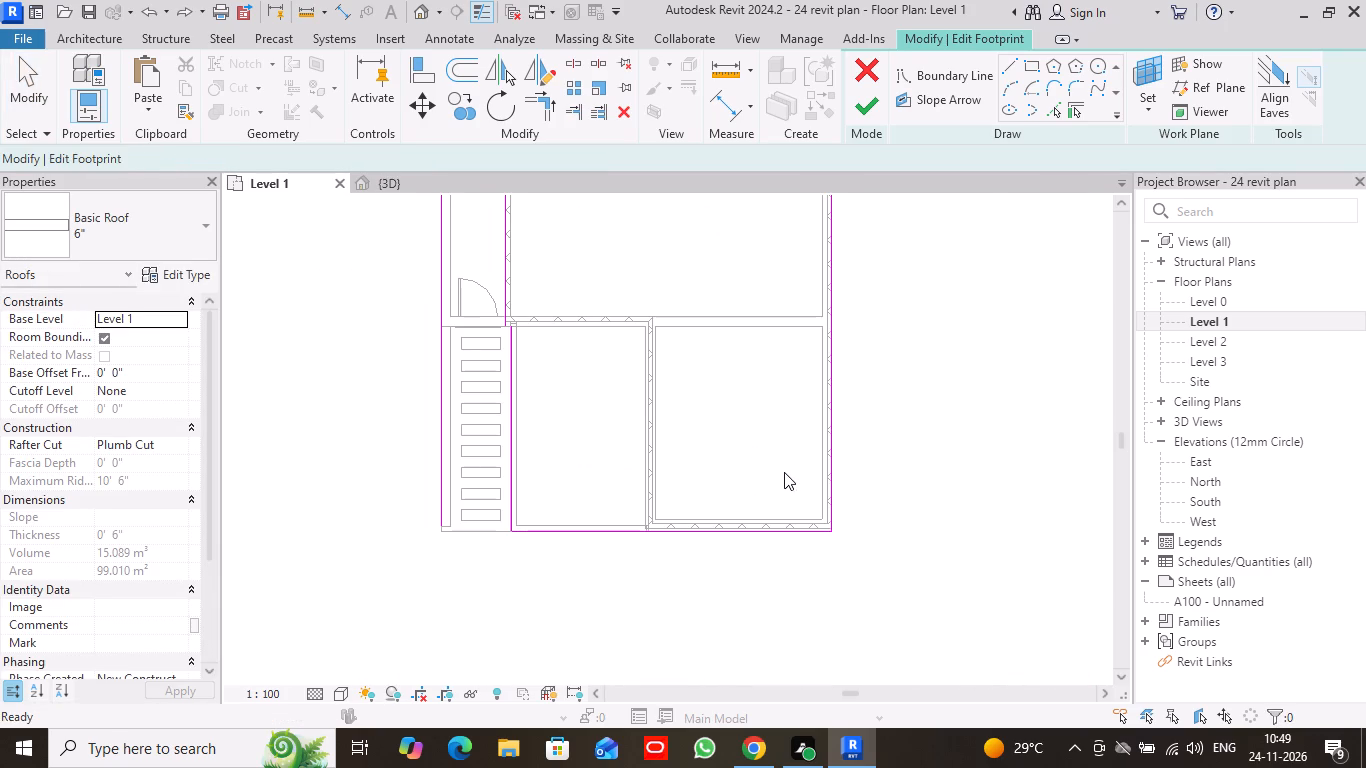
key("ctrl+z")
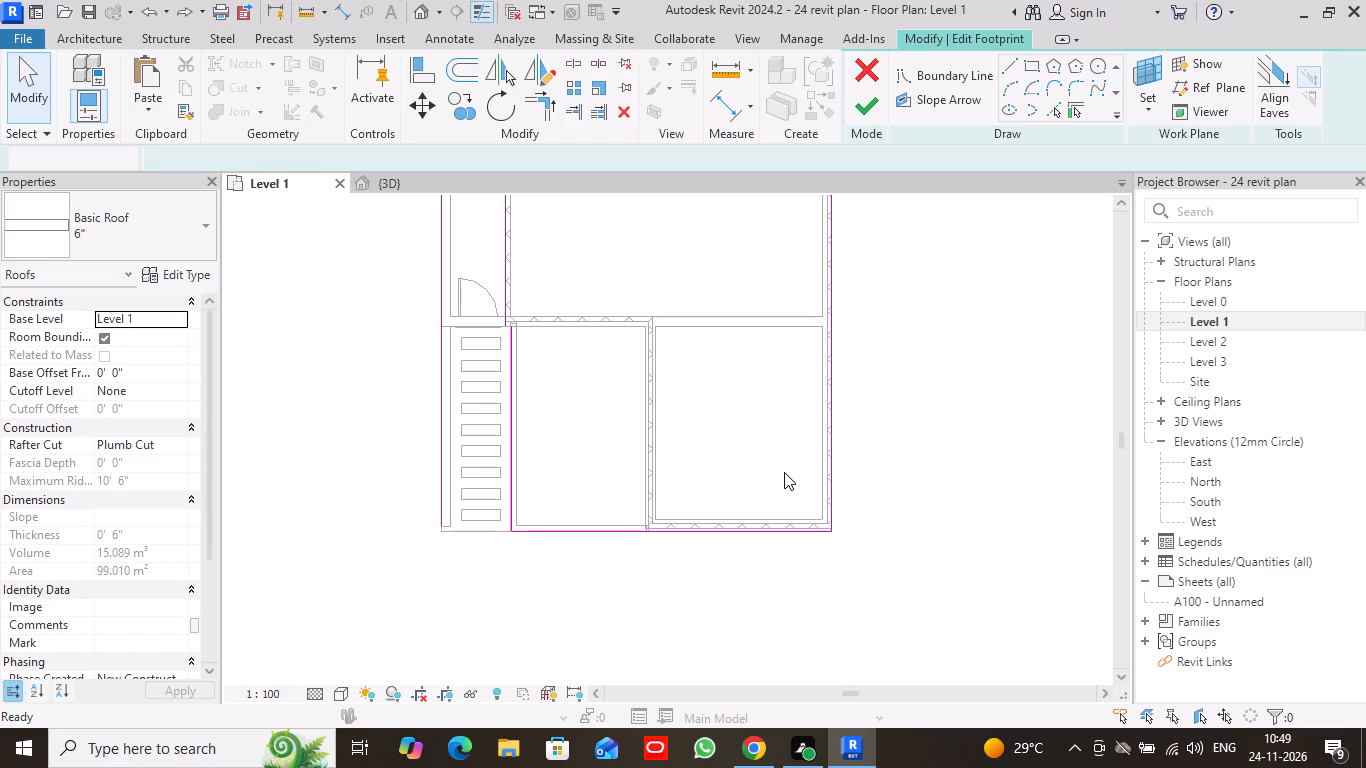
Delete every overlapping boundary line along the outer edge of the door strip and stairs, including the 37' 4 1/2" and 21' 9" lines.
scroll(758, 482, "down", 4)
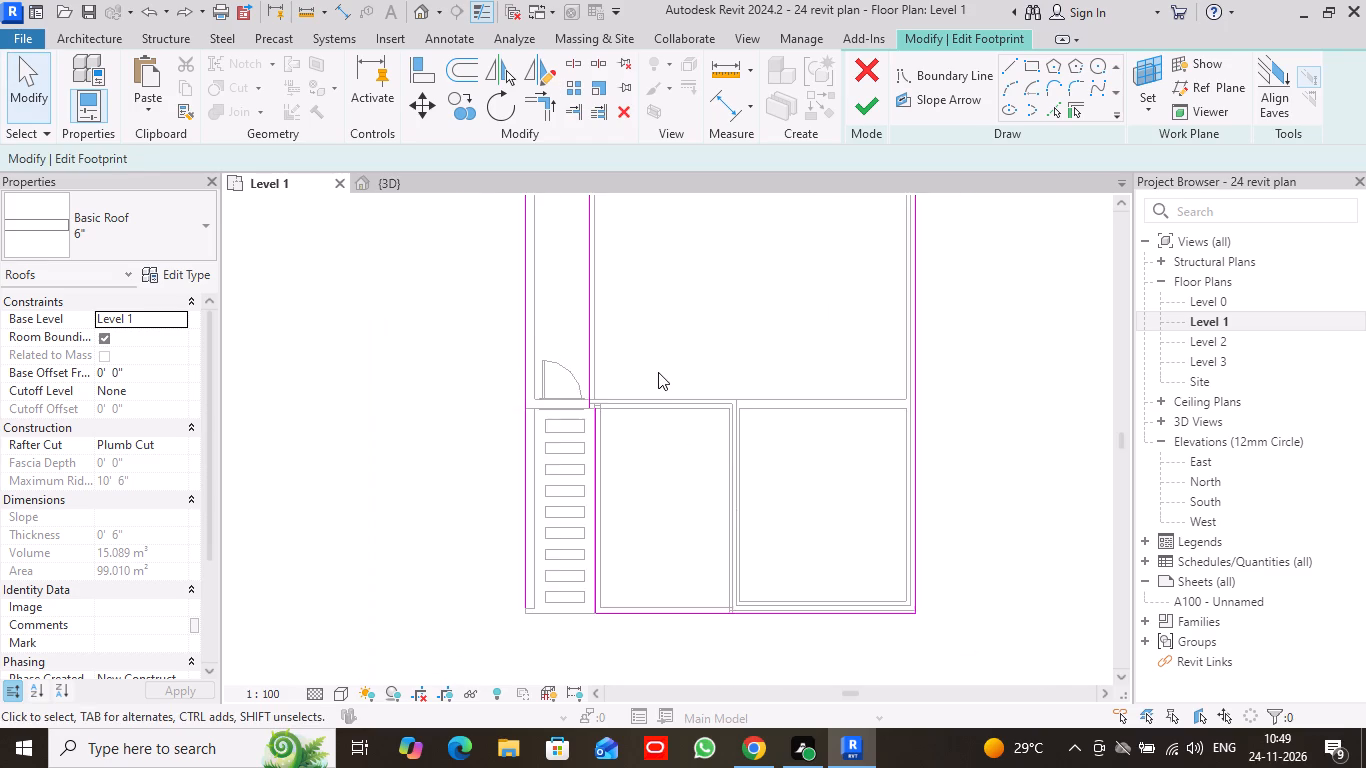
scroll(658, 372, "down", 2)
middle_click_drag(673, 324, 647, 548)
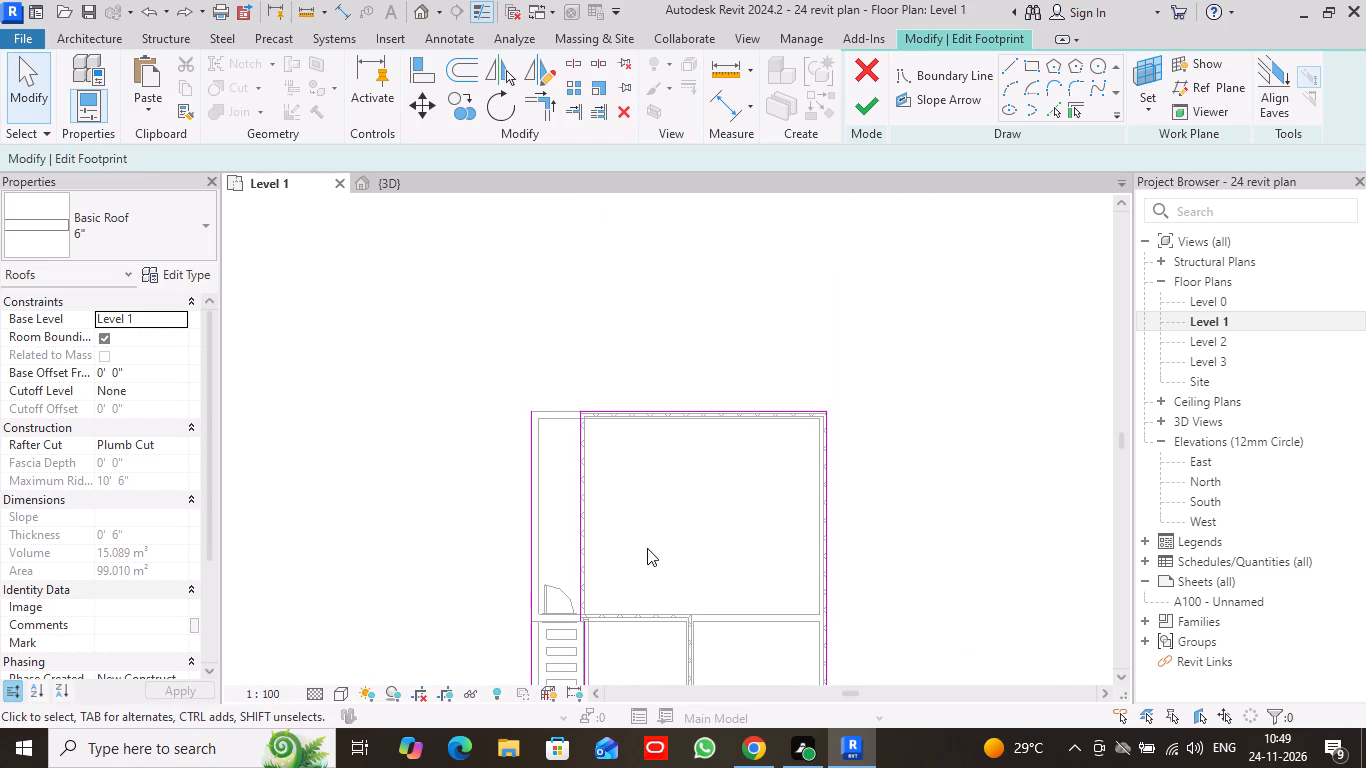
right_click(530, 553)
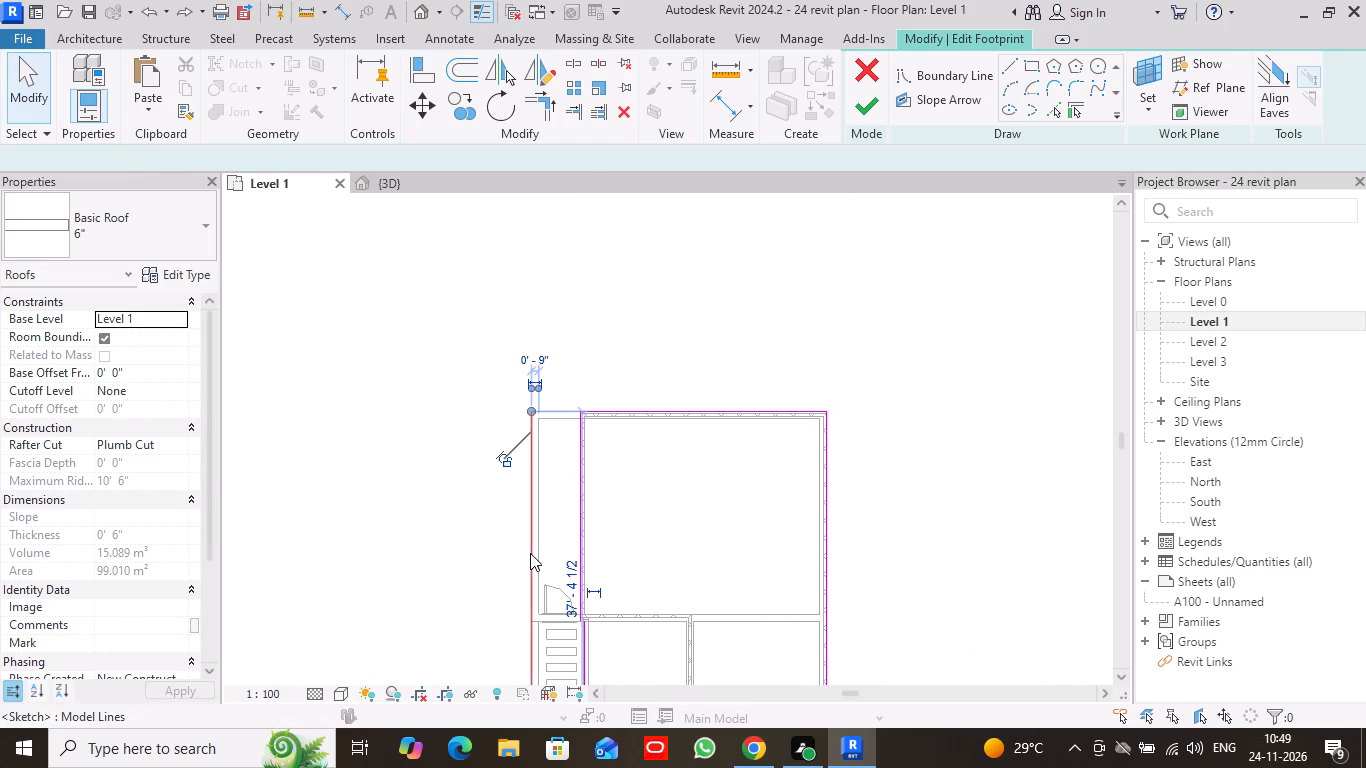
left_click(612, 461)
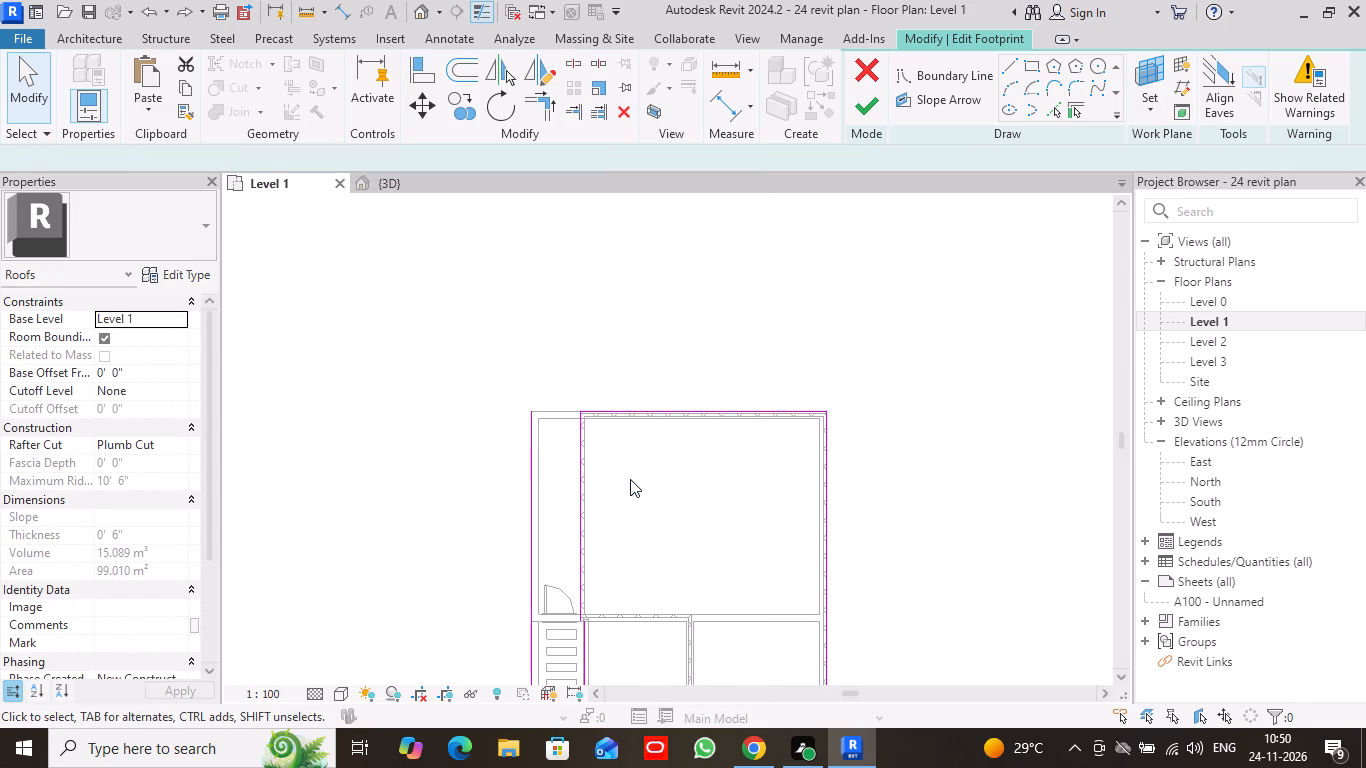
right_click(534, 528)
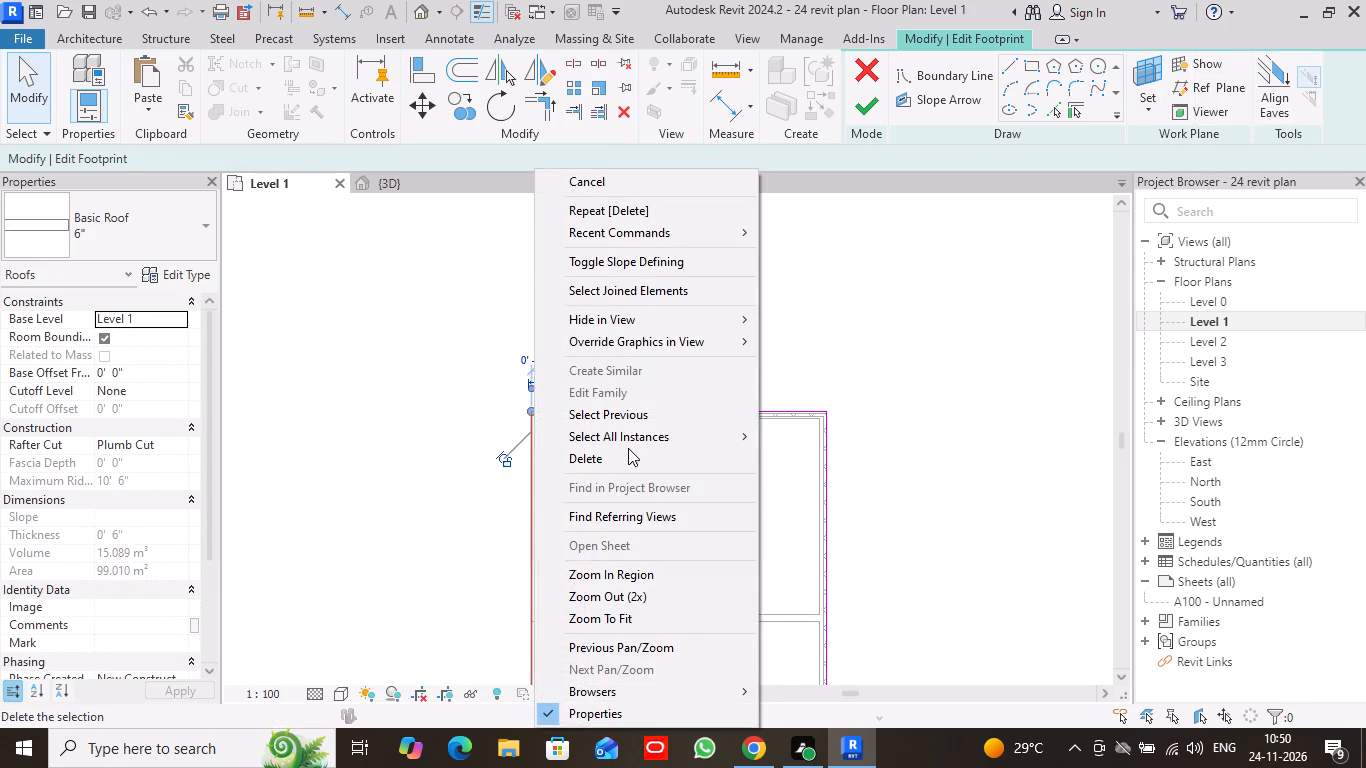
left_click(626, 453)
right_click(529, 534)
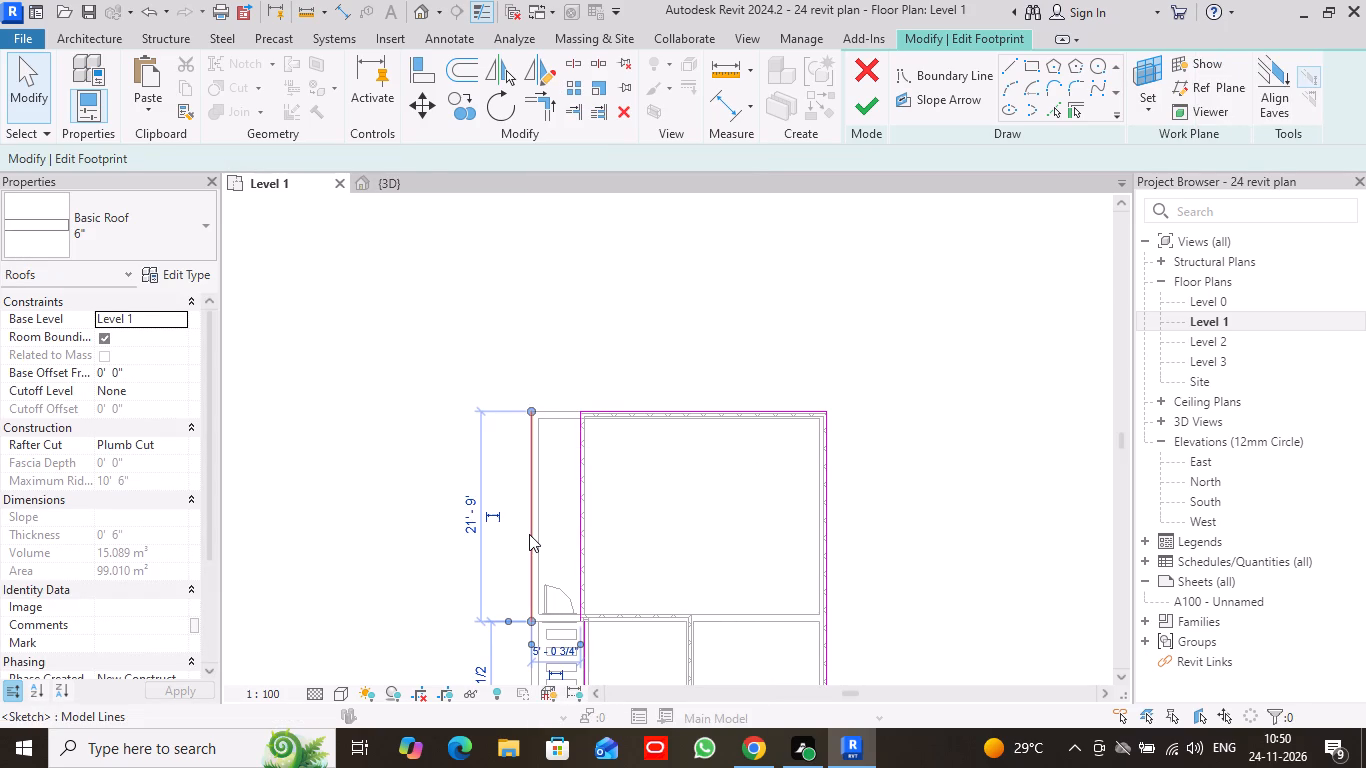
left_click(603, 458)
Move the 16' 0" boundary line beside the stairs onto the internal layer line of the wall dividing the two rooms.
scroll(599, 581, "up", 2)
middle_click_drag(615, 574, 622, 291)
scroll(643, 487, "up", 4)
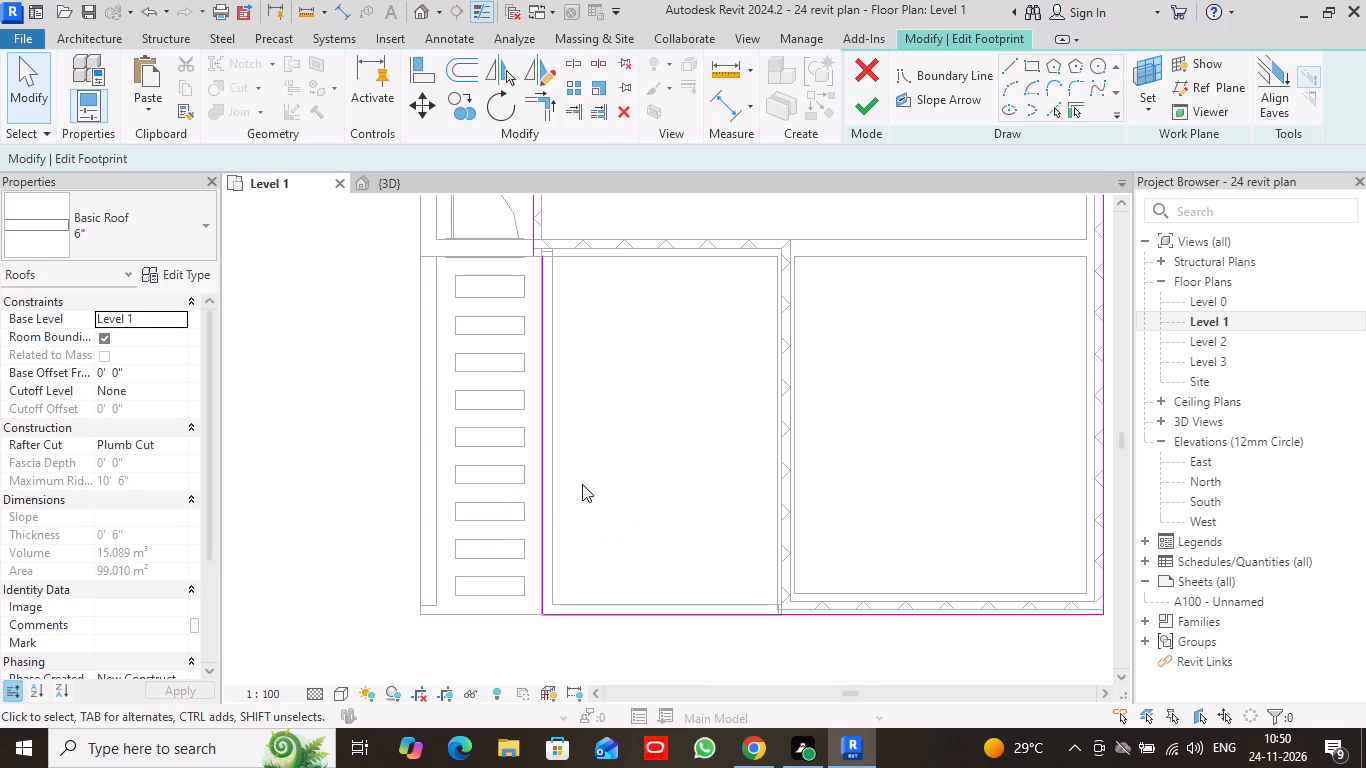
double_click(541, 494)
left_click_drag(542, 472, 768, 462)
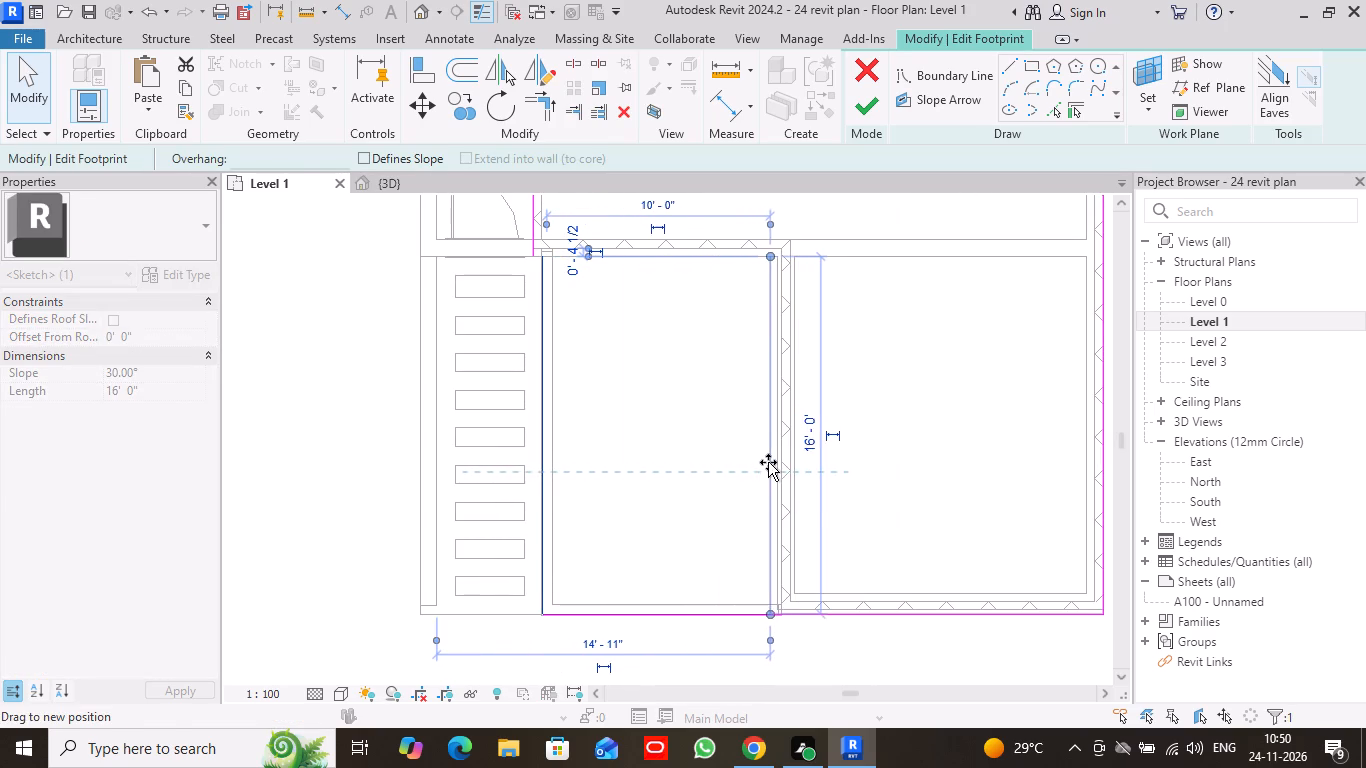
left_click_drag(768, 462, 786, 464)
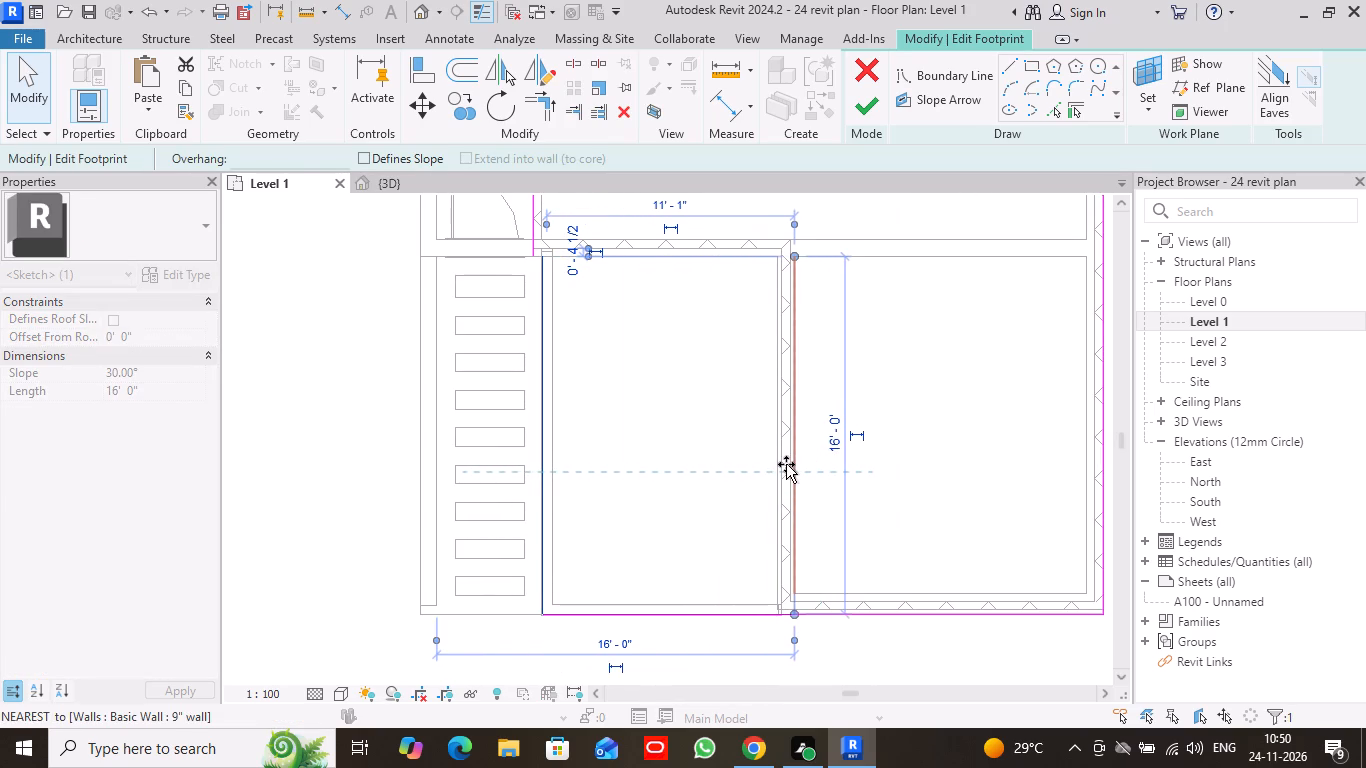
left_click_drag(786, 464, 782, 468)
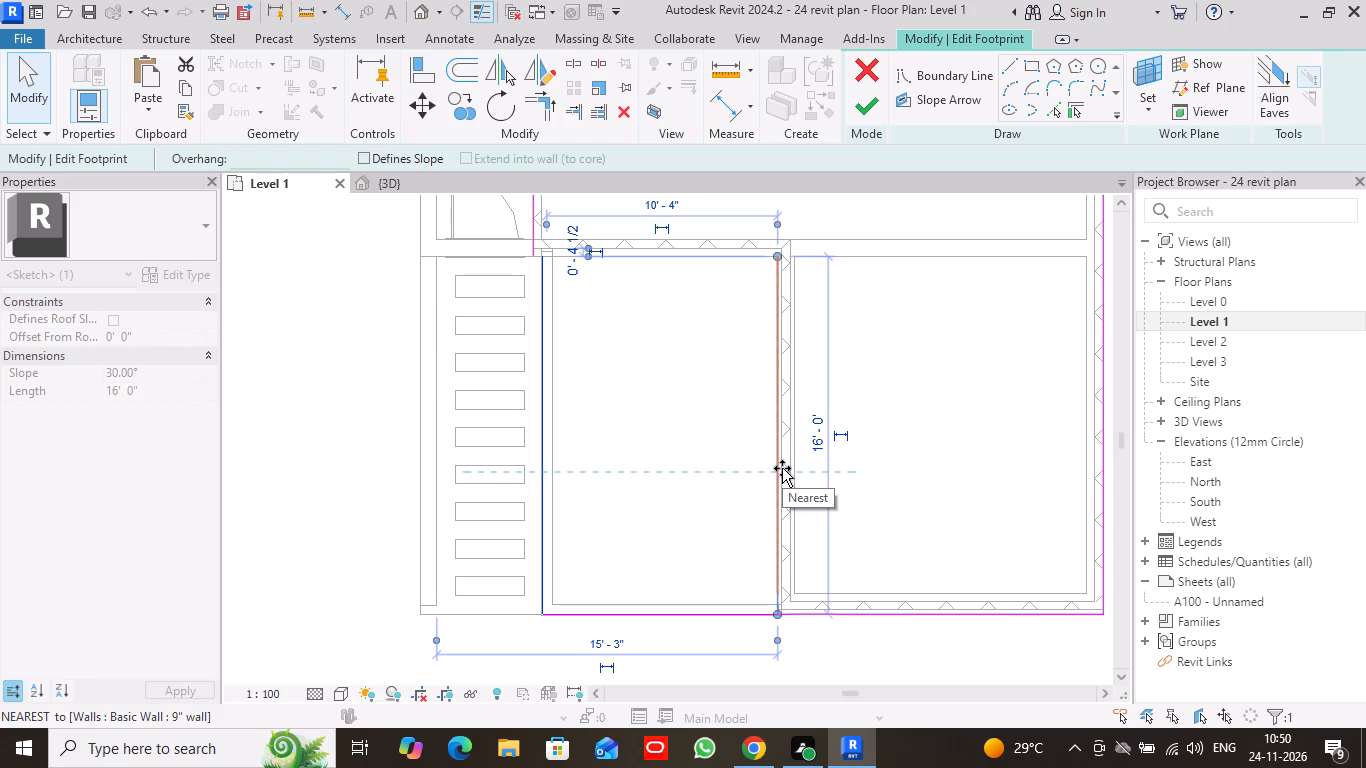
left_click_drag(782, 468, 790, 459)
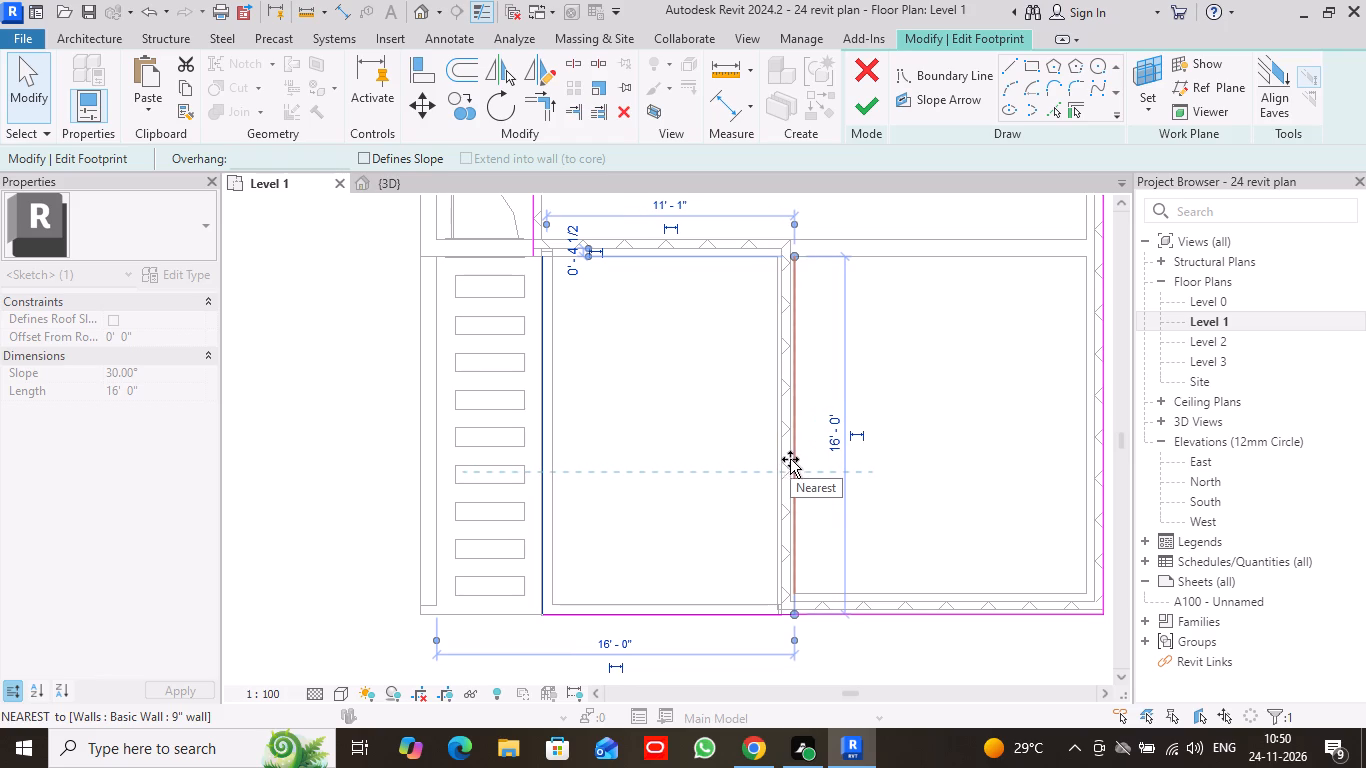
left_click_drag(790, 459, 784, 467)
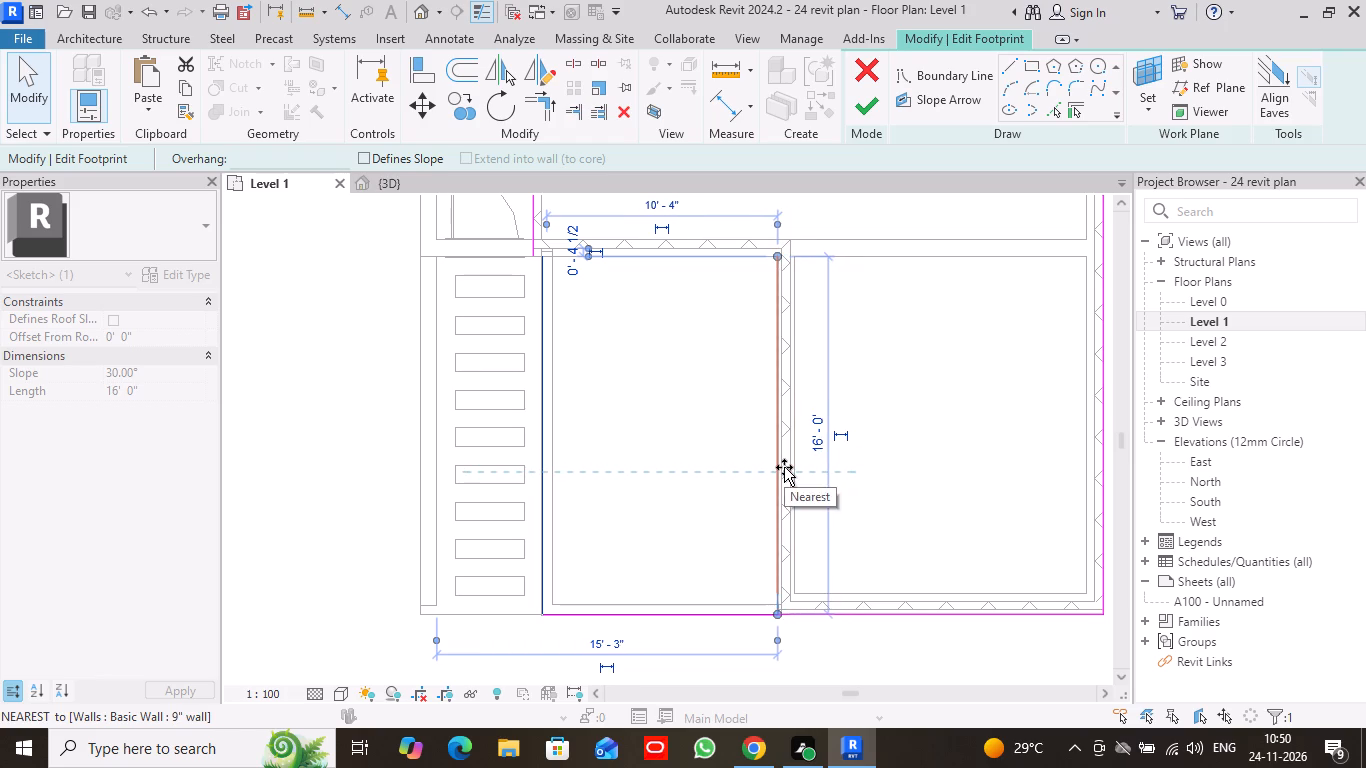
left_click_drag(784, 467, 788, 466)
scroll(788, 466, "up", 5)
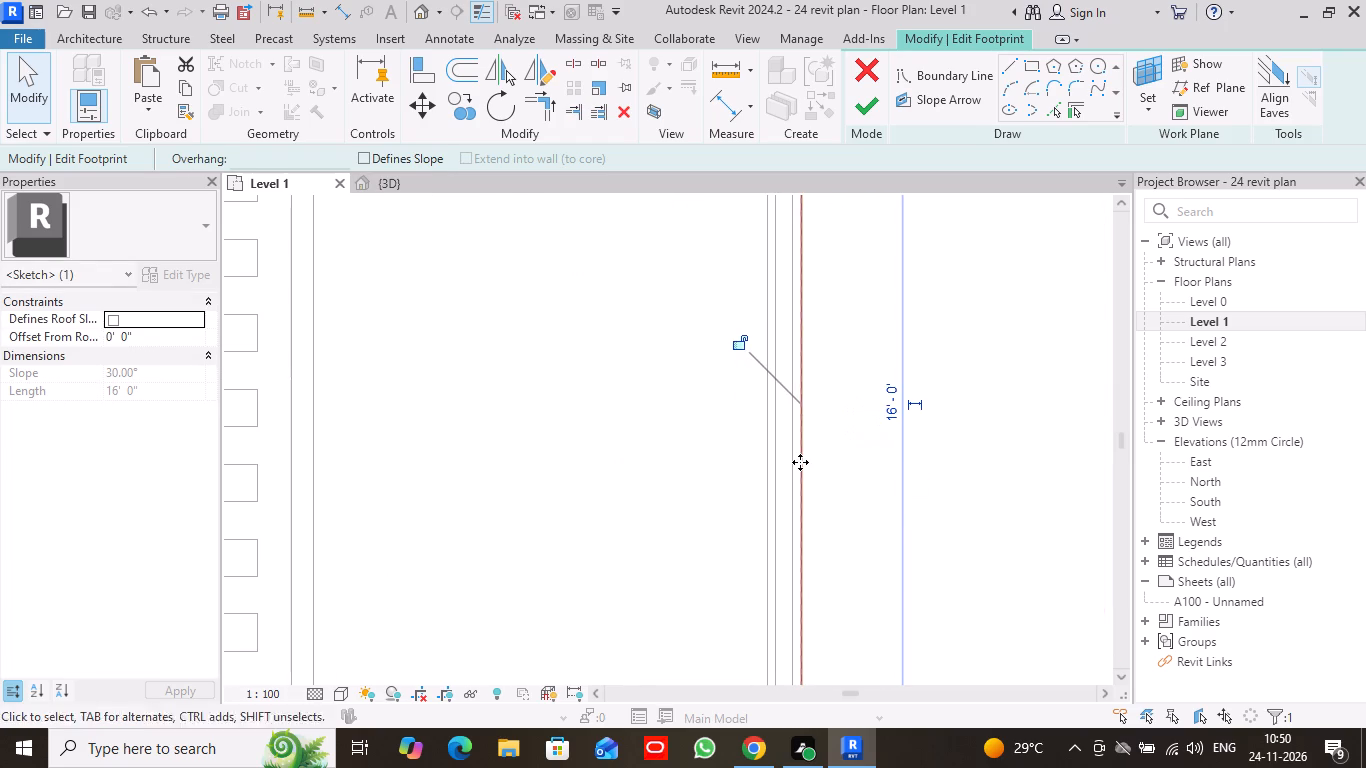
left_click_drag(801, 462, 789, 469)
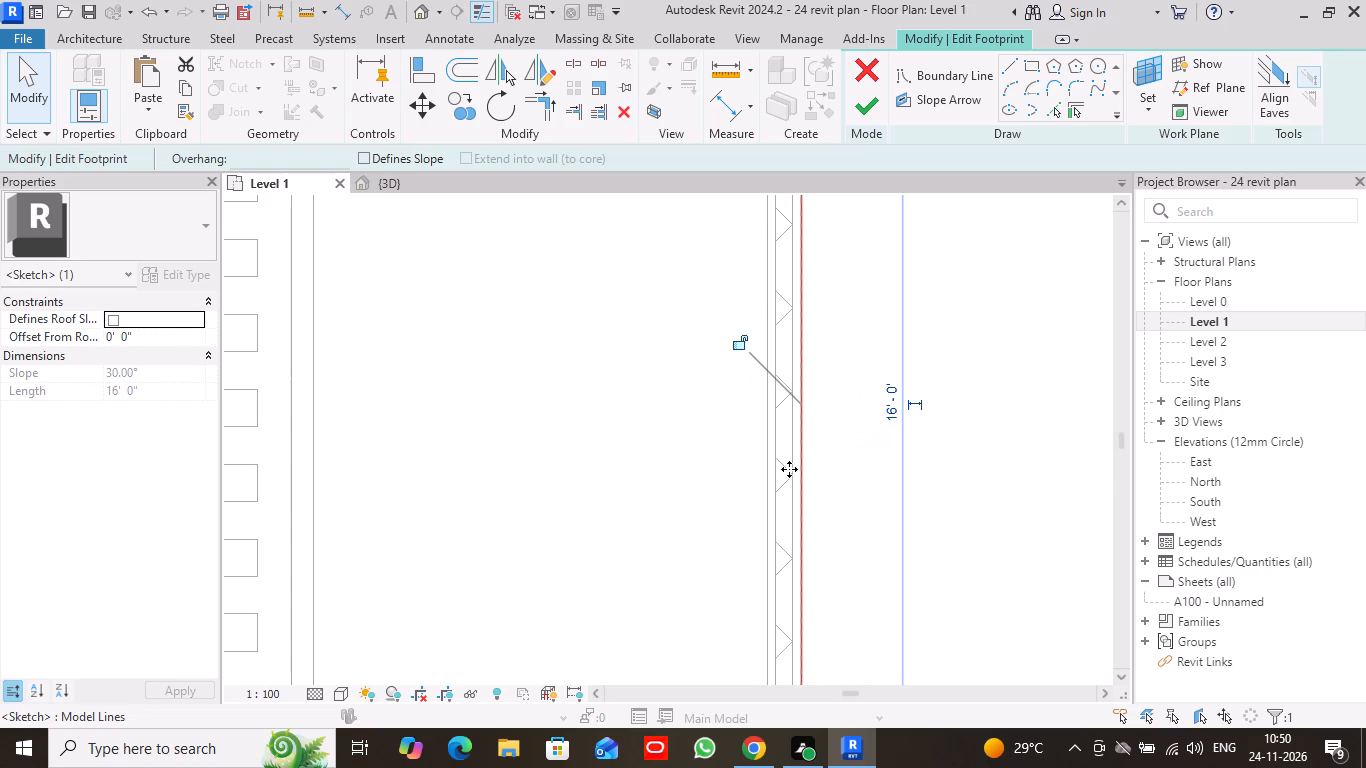
left_click_drag(789, 469, 780, 474)
scroll(818, 520, "down", 3)
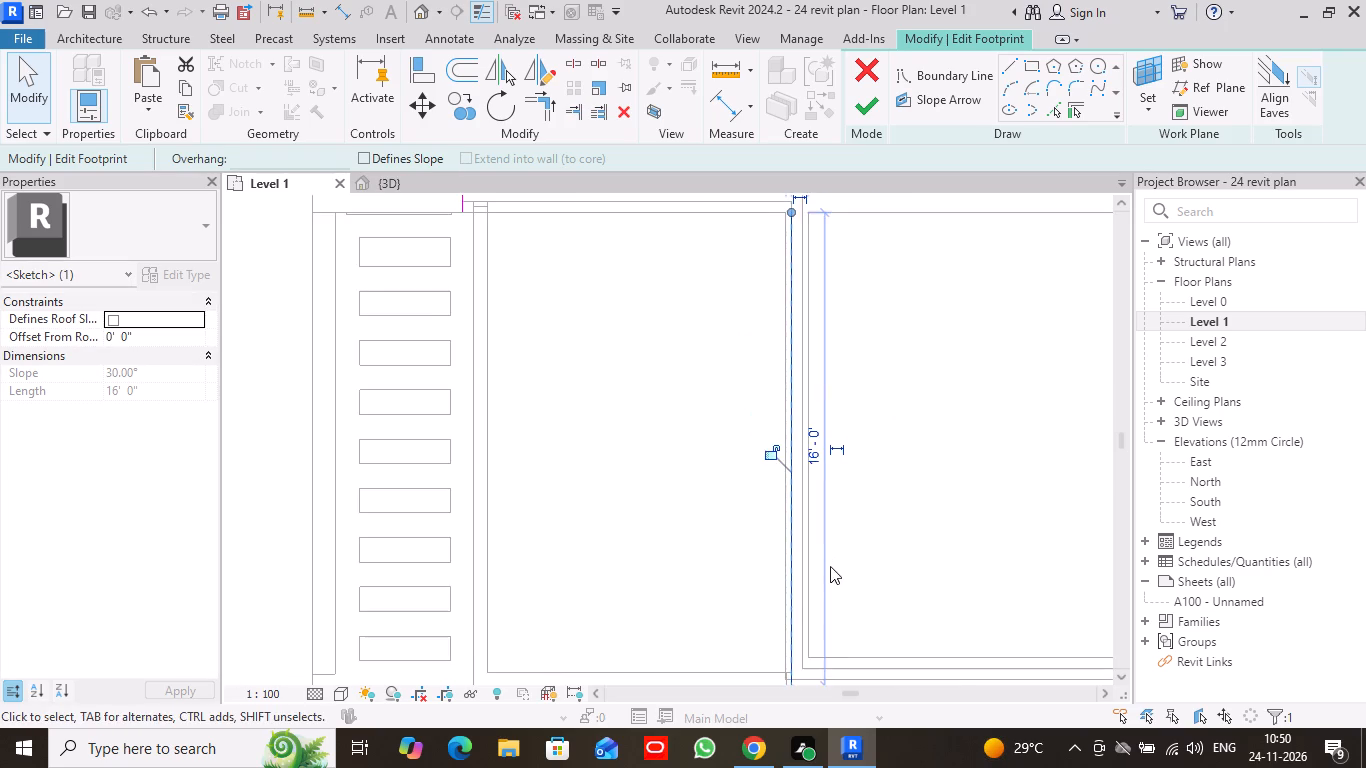
Examine the moved boundary line on the dividing wall and its ends at the horizontal wall and the house's outer edge.
middle_click_drag(840, 572, 795, 447)
middle_click_drag(623, 275, 638, 576)
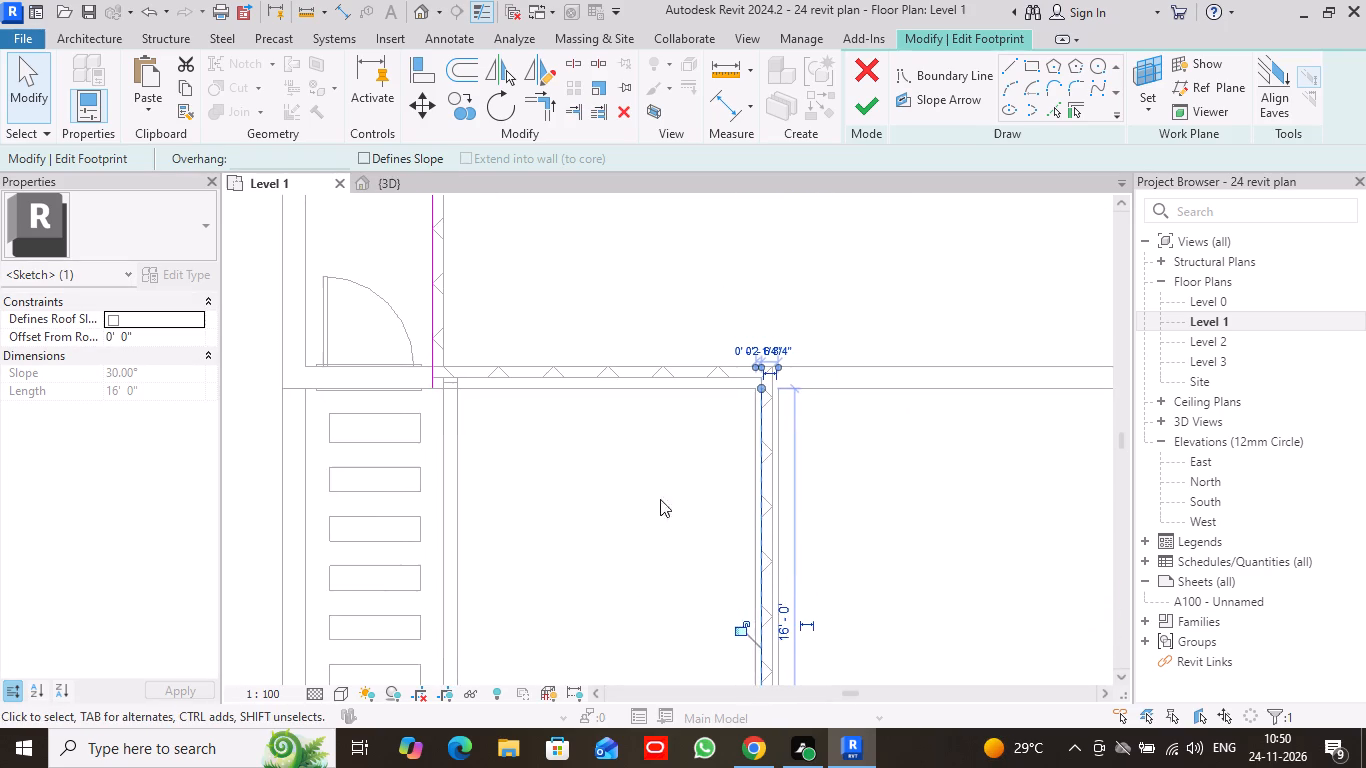
scroll(697, 432, "up", 4)
middle_click_drag(703, 398, 703, 458)
left_click(16, 90)
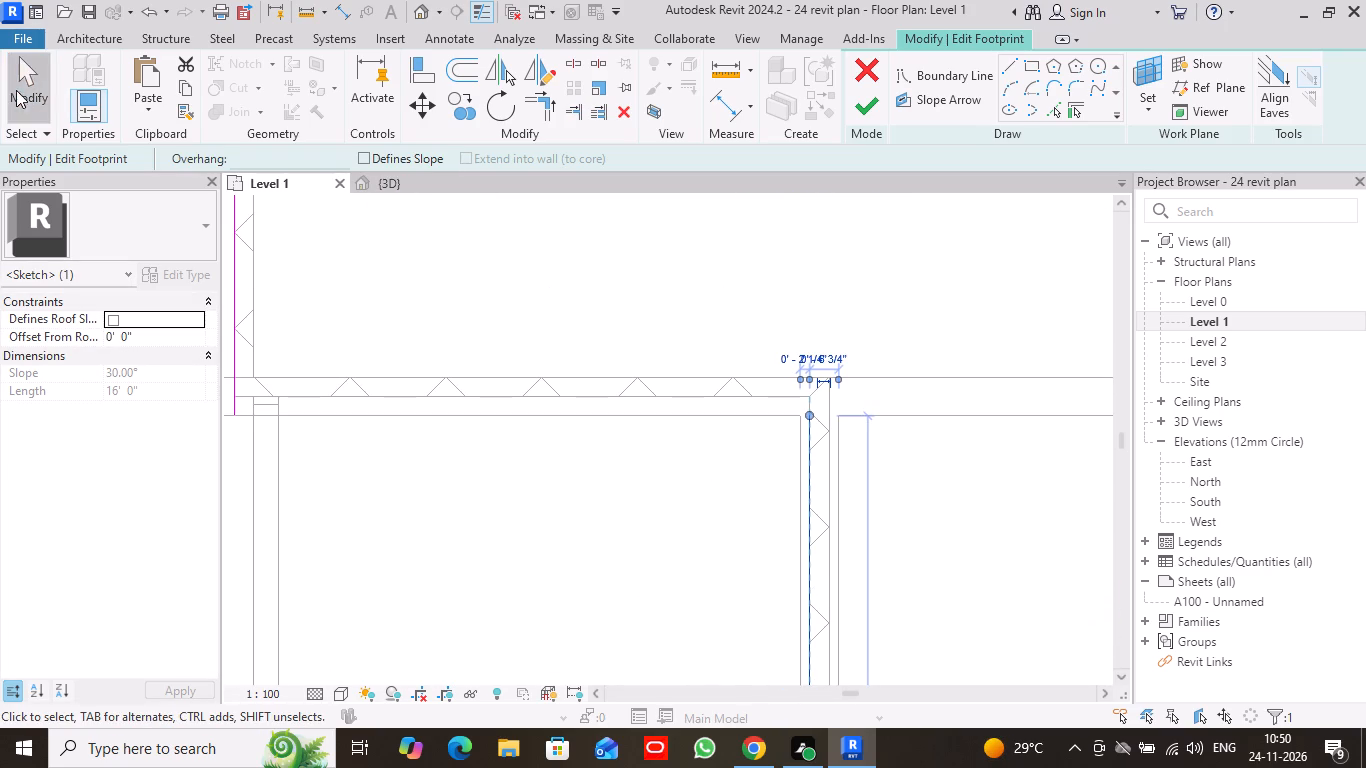
scroll(723, 486, "down", 6)
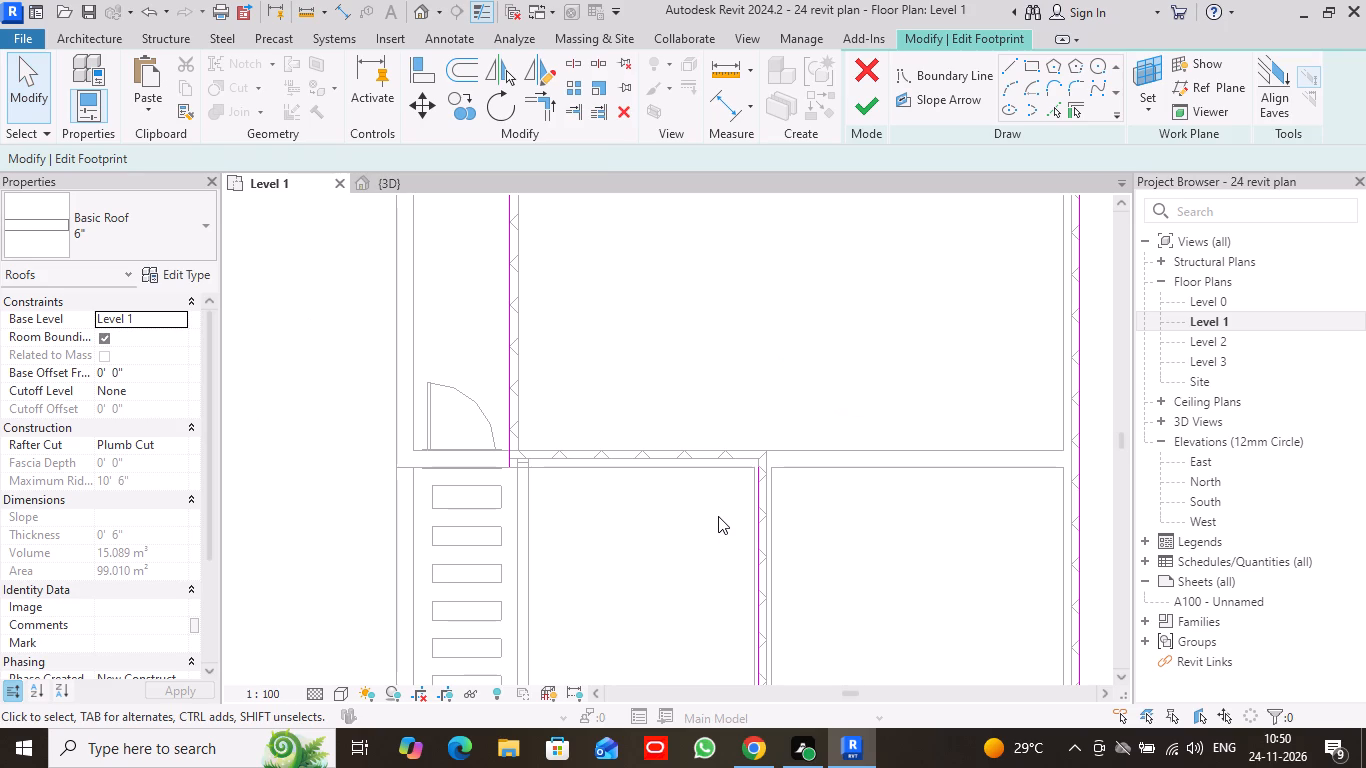
scroll(767, 581, "up", 1)
middle_click_drag(767, 581, 737, 139)
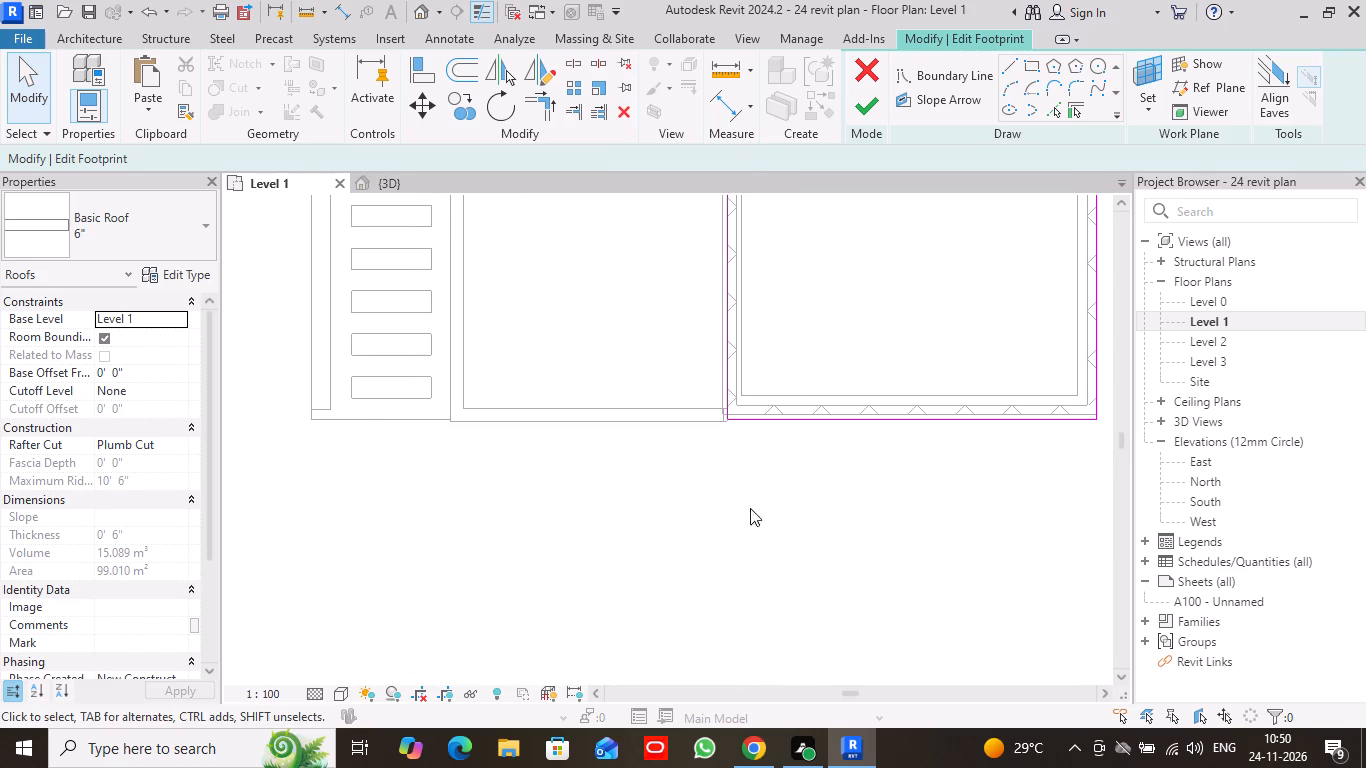
scroll(731, 398, "up", 4)
middle_click_drag(750, 288, 797, 674)
scroll(797, 674, "up", 1)
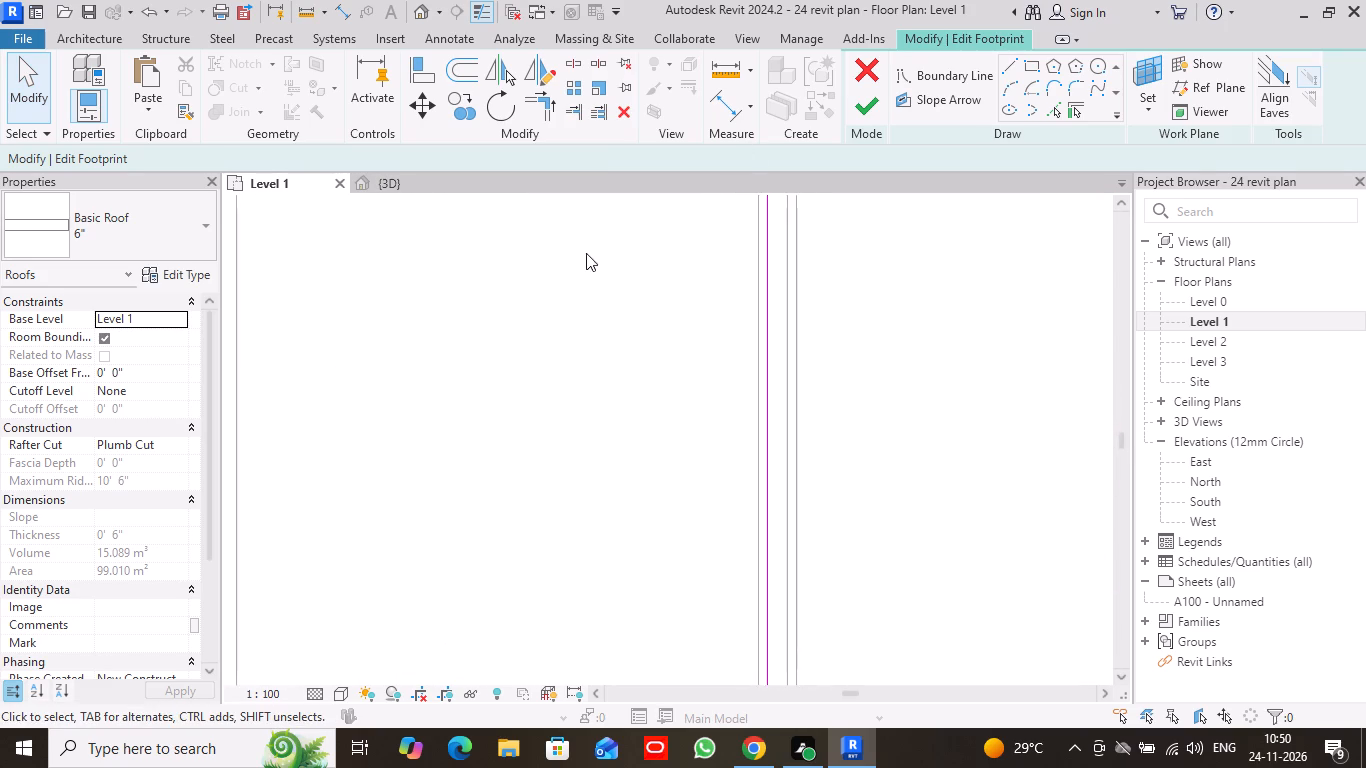
scroll(586, 253, "down", 5)
middle_click_drag(564, 232, 637, 638)
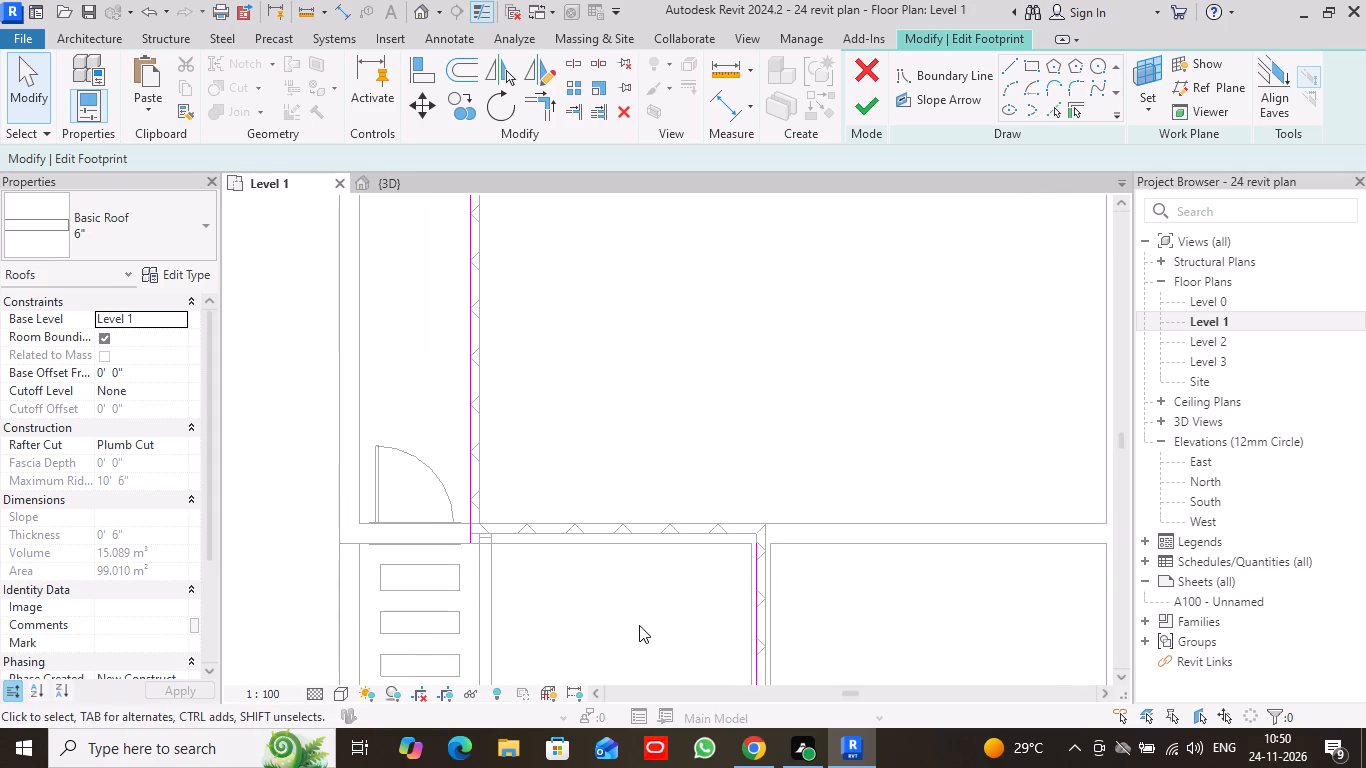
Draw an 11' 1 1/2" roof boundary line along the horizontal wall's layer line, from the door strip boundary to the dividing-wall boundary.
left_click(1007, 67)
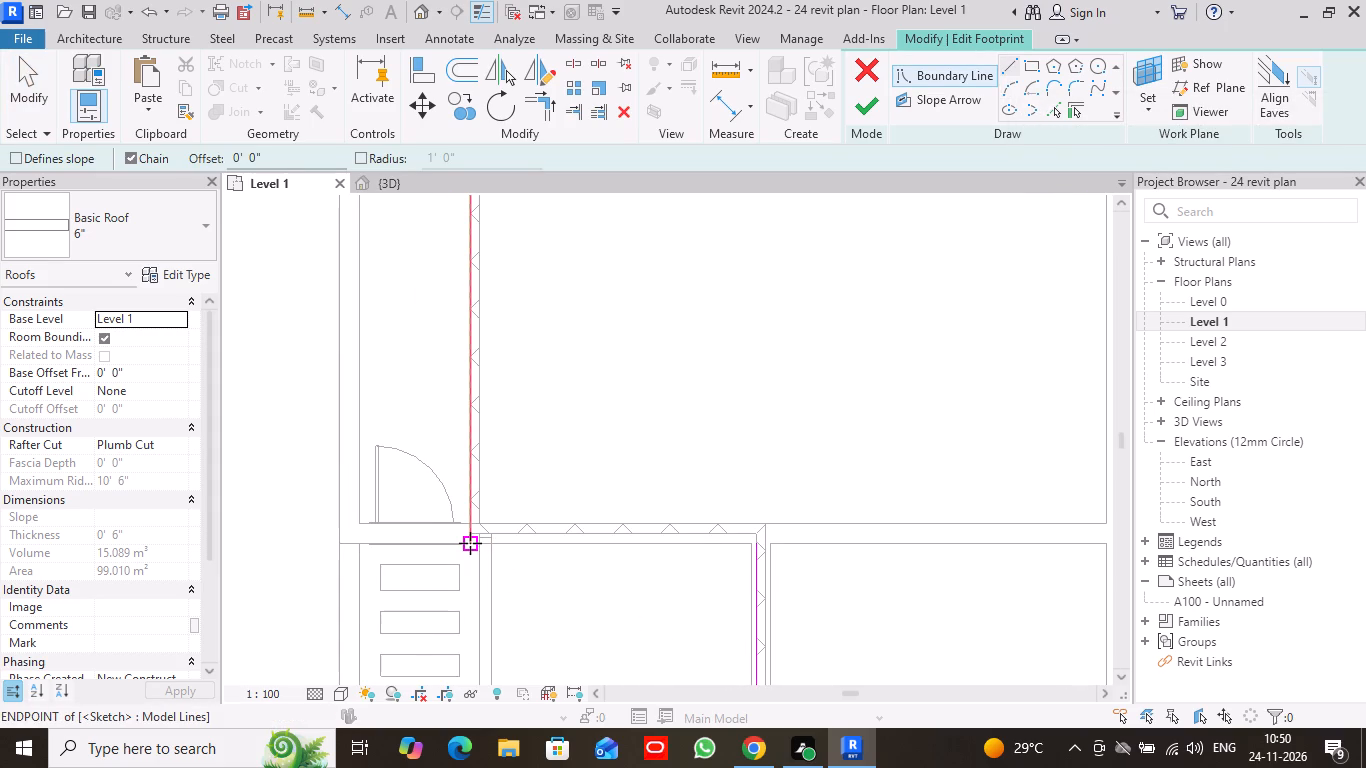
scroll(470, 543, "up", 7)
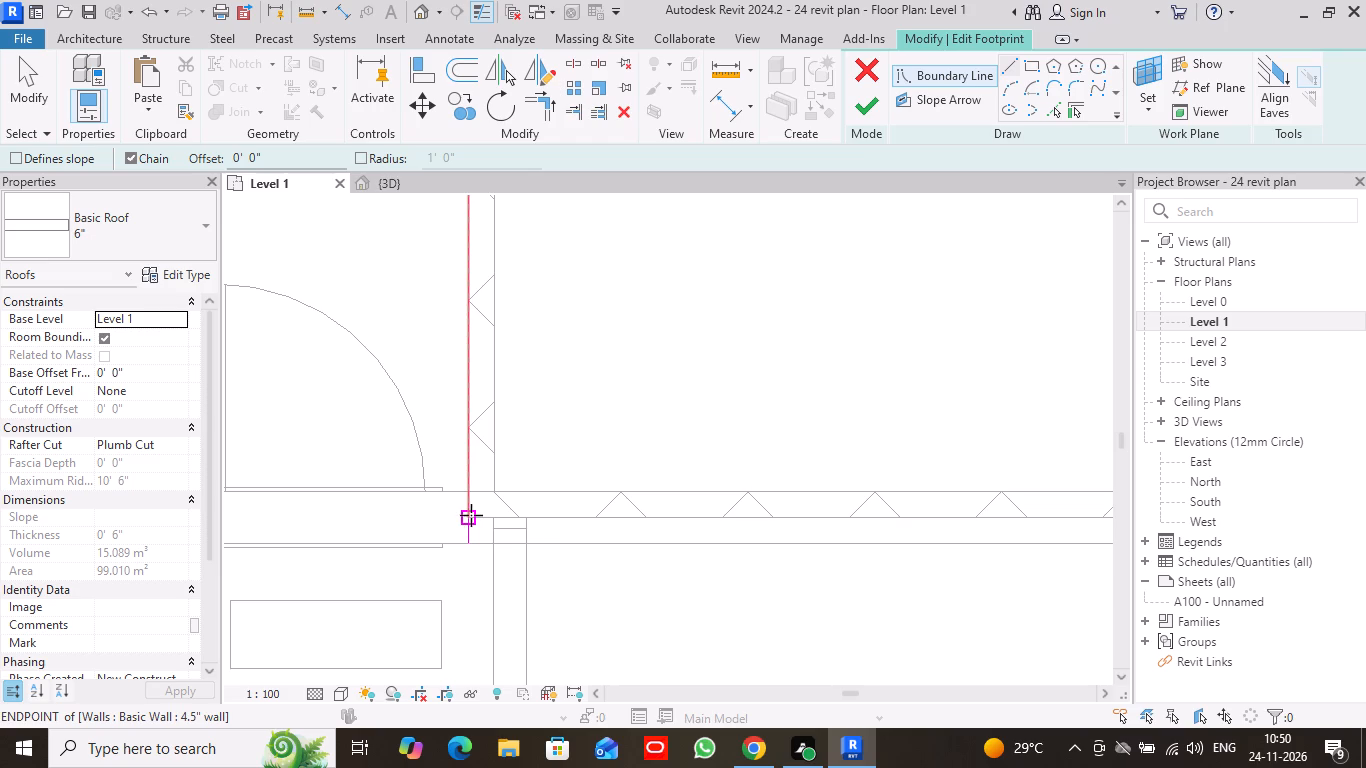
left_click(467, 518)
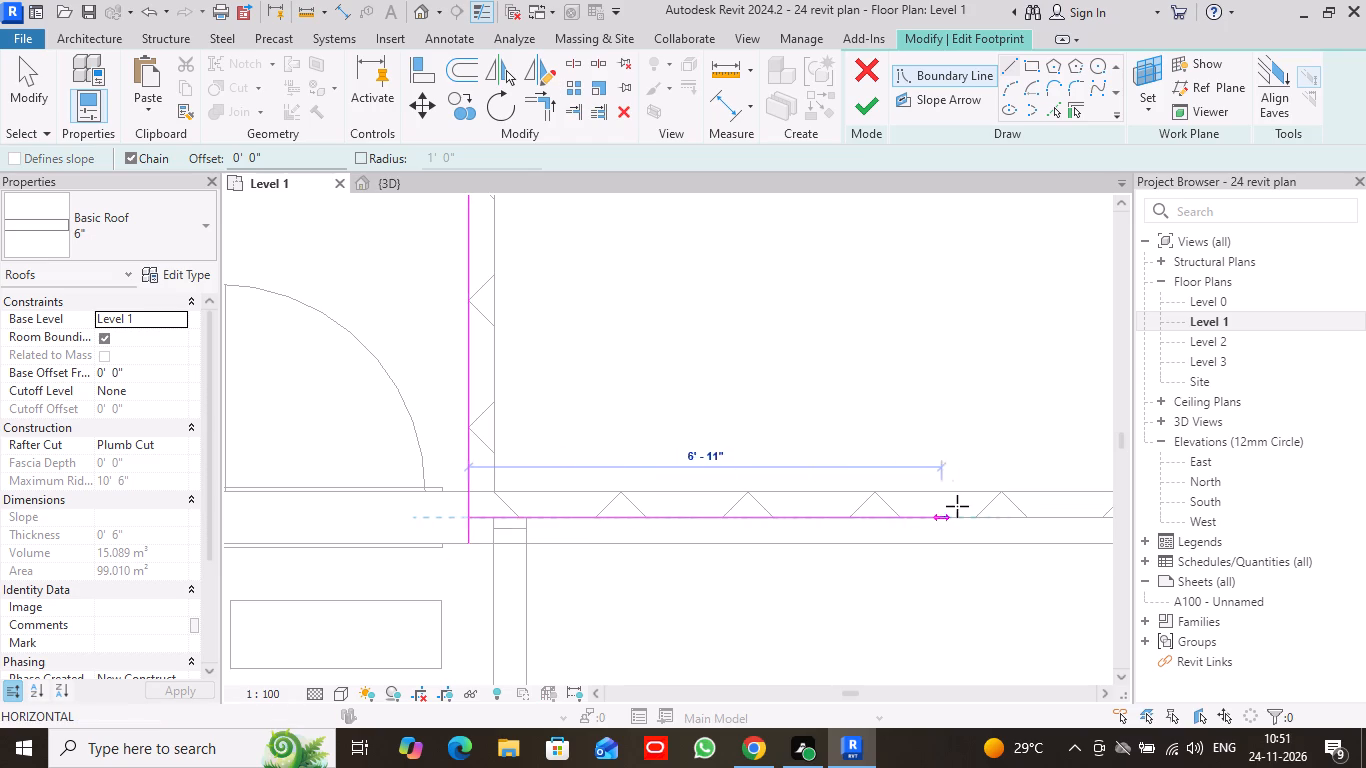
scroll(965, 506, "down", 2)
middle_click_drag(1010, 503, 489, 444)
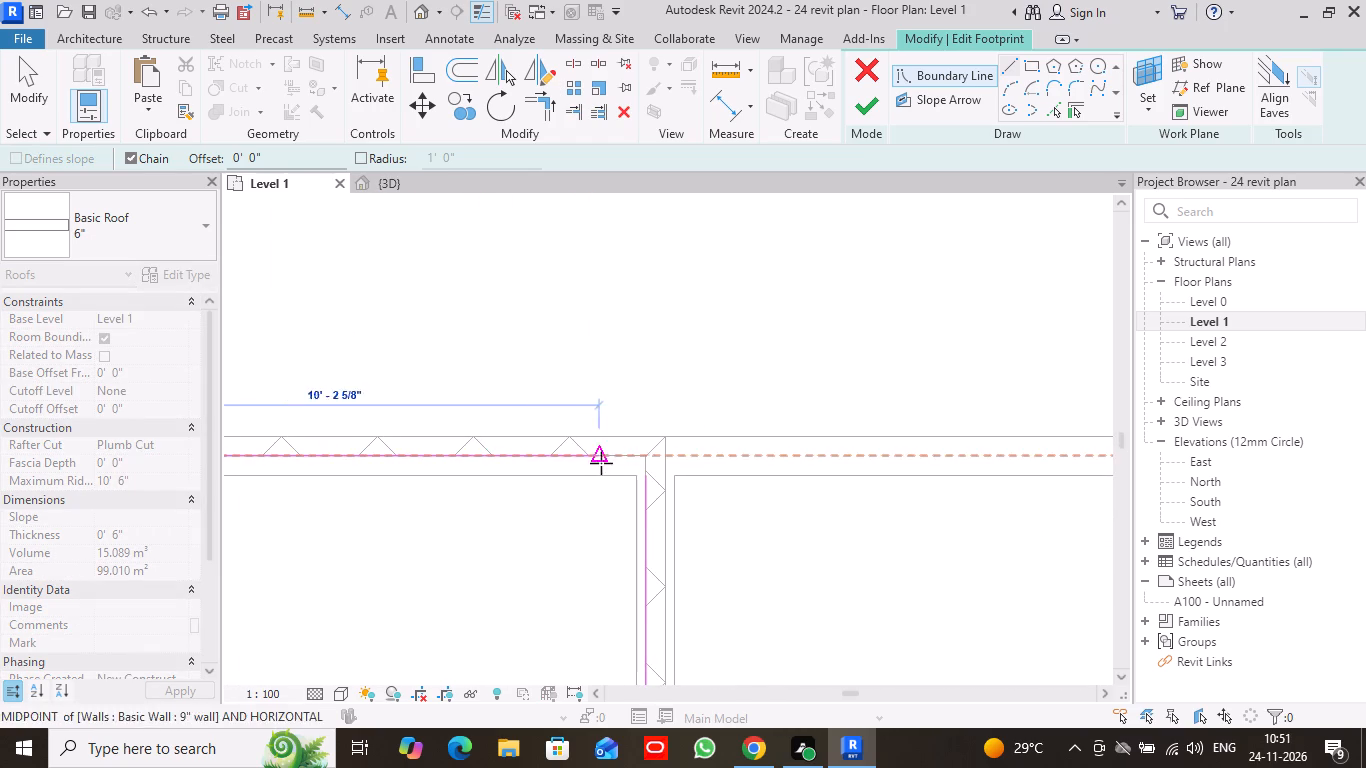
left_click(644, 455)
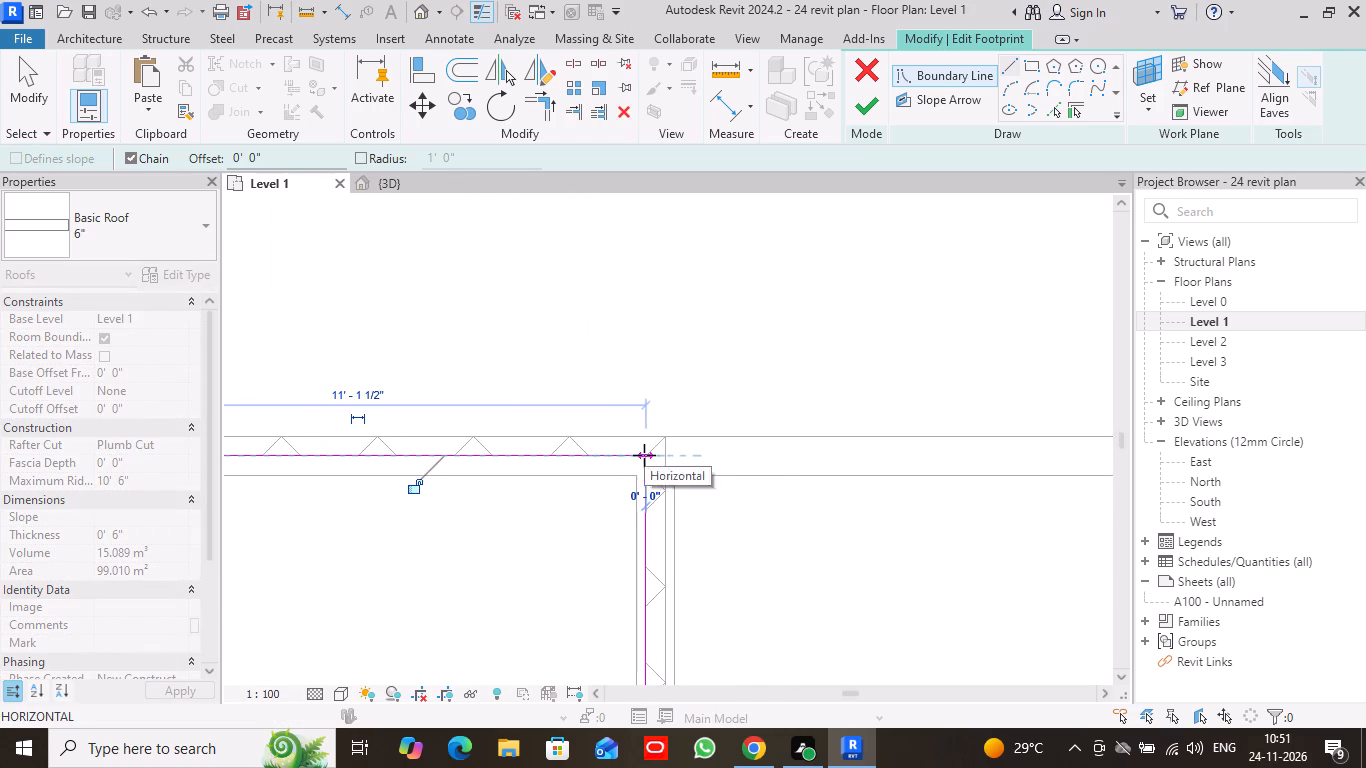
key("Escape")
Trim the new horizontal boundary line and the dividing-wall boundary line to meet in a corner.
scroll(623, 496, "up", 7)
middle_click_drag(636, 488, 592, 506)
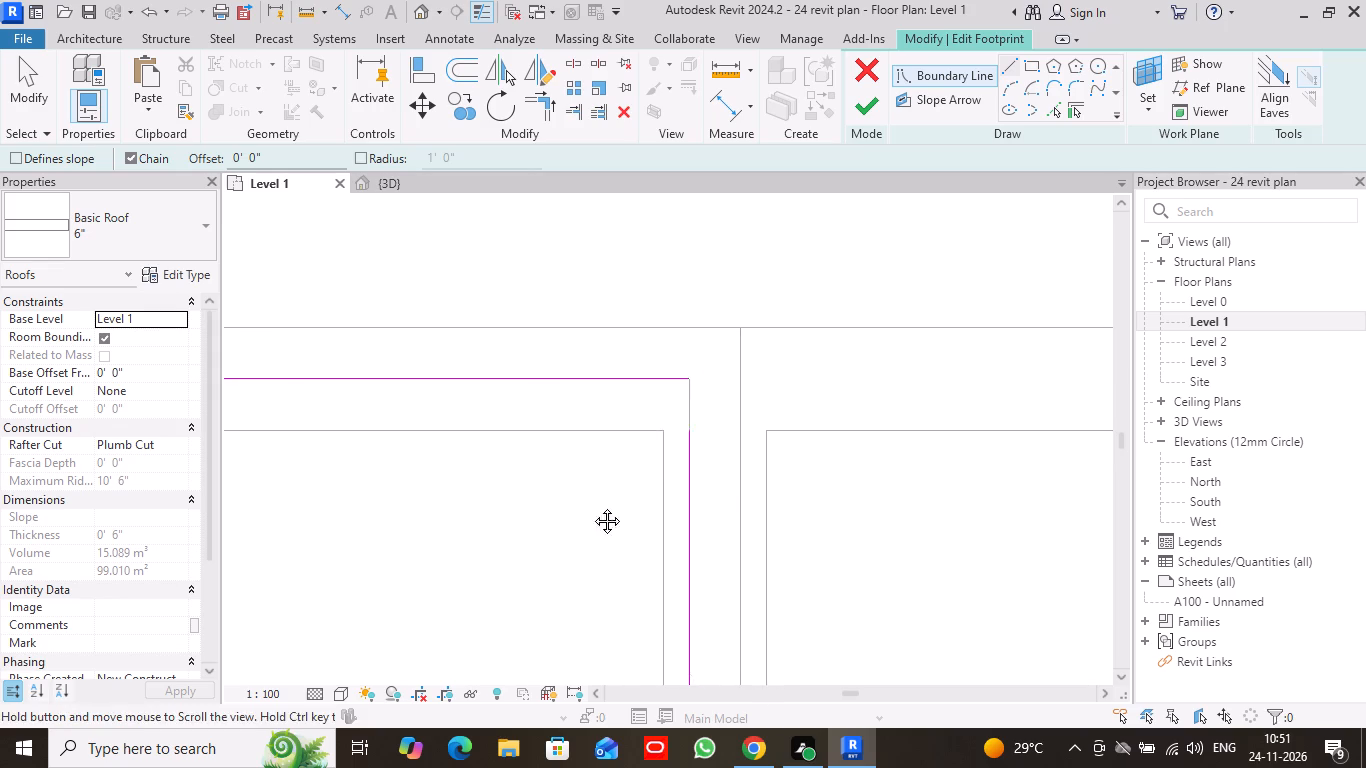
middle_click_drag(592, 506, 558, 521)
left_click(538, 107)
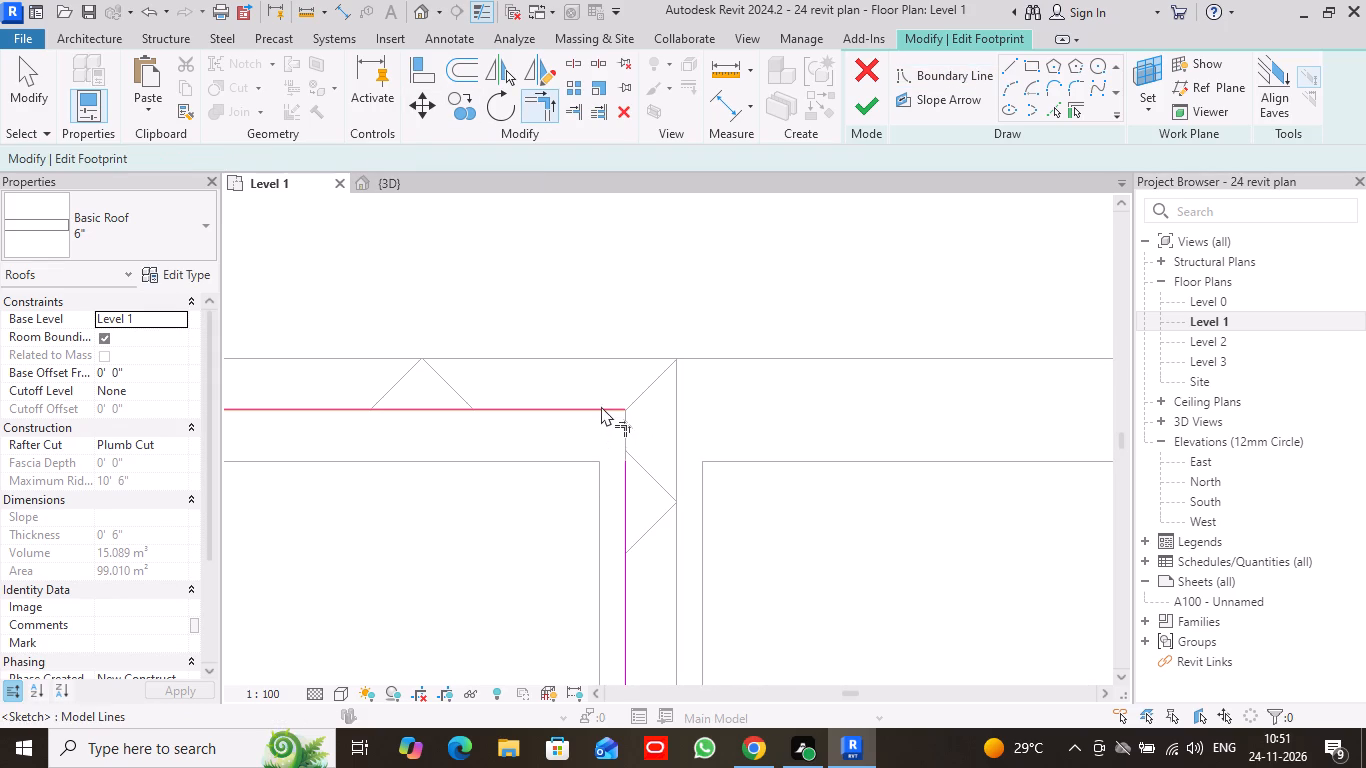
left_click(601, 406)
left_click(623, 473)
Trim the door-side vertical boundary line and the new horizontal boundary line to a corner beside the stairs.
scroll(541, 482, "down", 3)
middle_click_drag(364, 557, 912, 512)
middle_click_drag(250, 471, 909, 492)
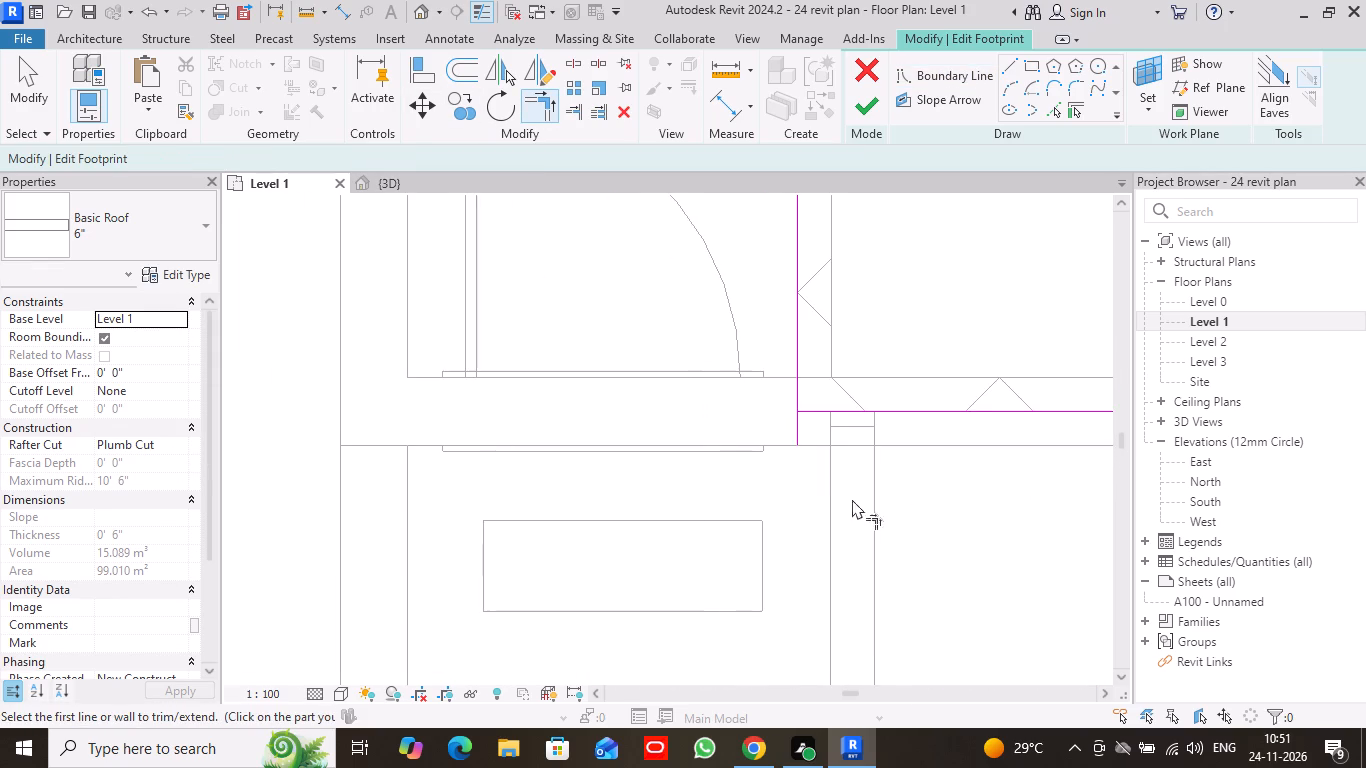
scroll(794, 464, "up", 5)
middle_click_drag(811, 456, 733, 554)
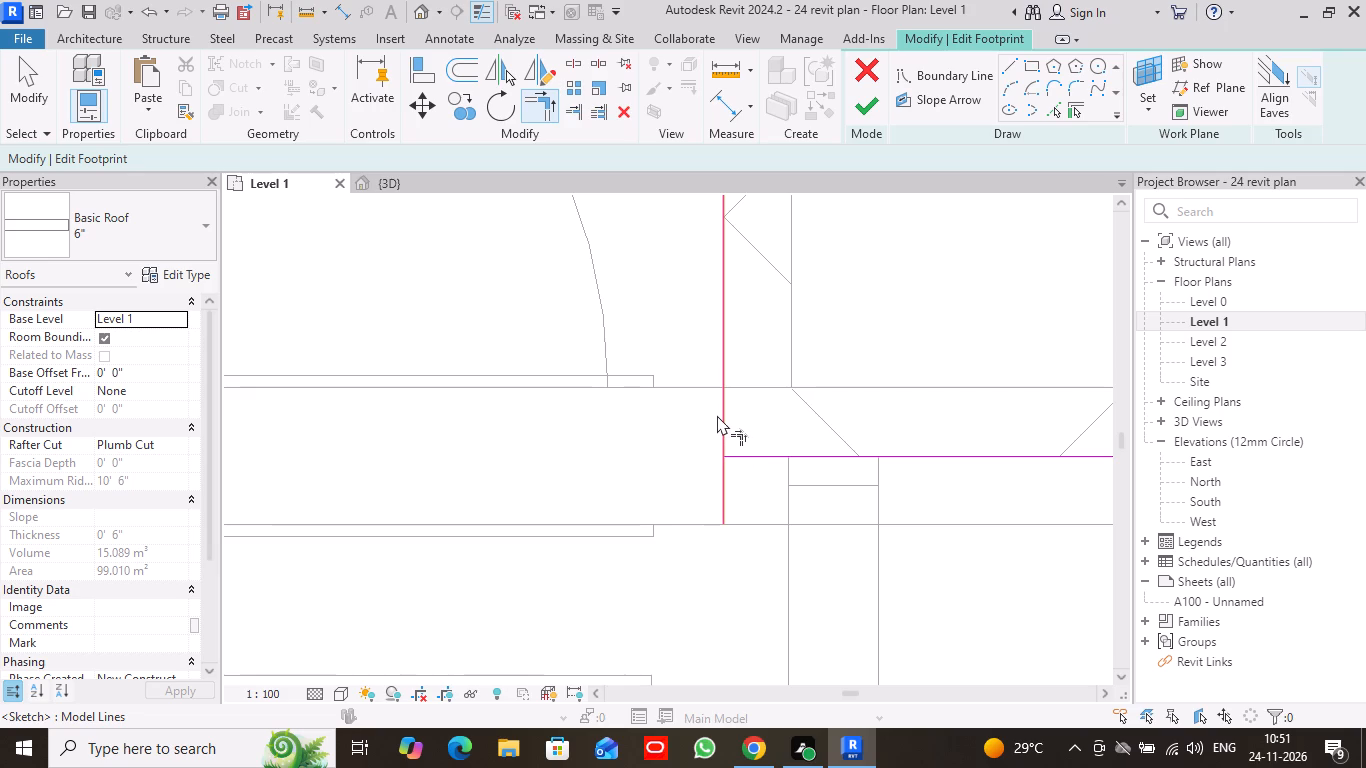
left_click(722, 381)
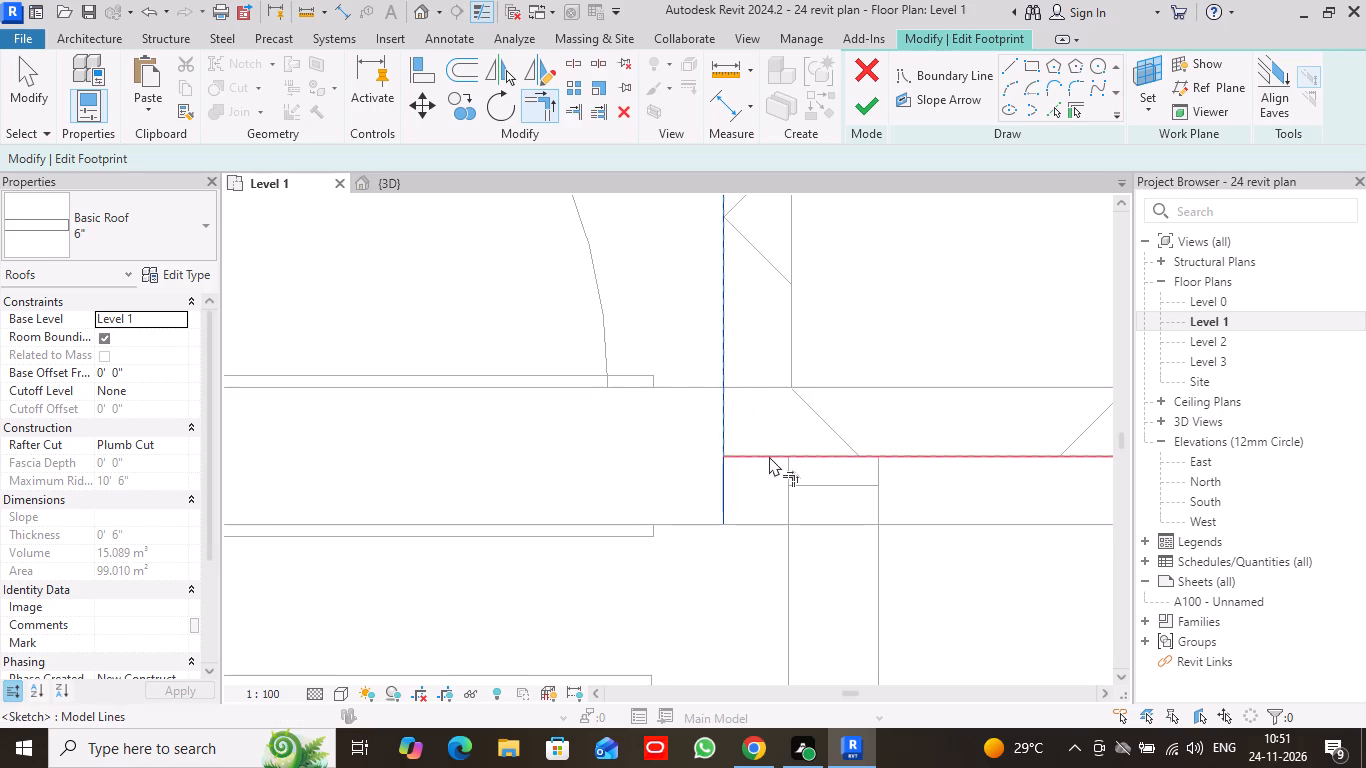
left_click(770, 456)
Examine the whole Level 1 roof boundary around the house to check that the loop is closed.
scroll(780, 490, "down", 11)
scroll(896, 253, "down", 1)
middle_click_drag(859, 307, 710, 556)
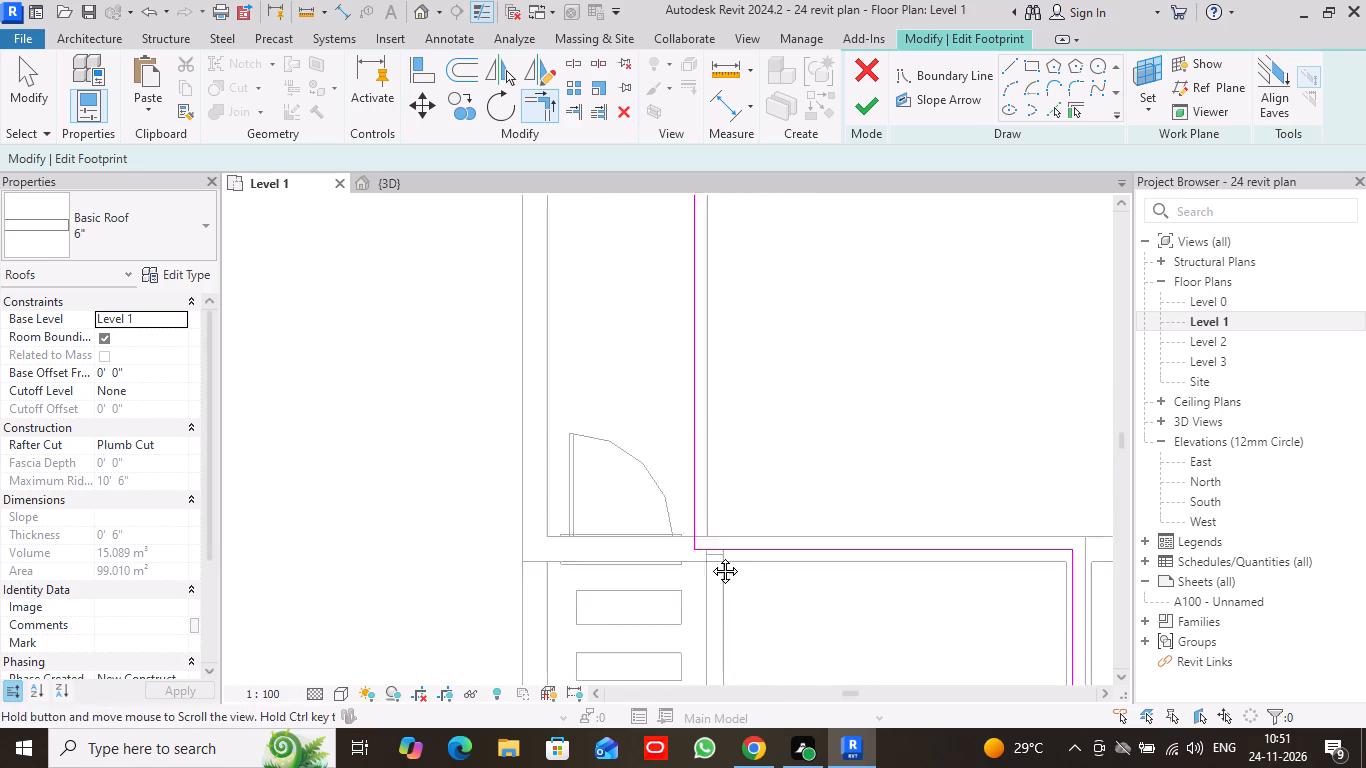
middle_click_drag(710, 556, 658, 655)
scroll(705, 280, "down", 3)
middle_click_drag(756, 293, 592, 617)
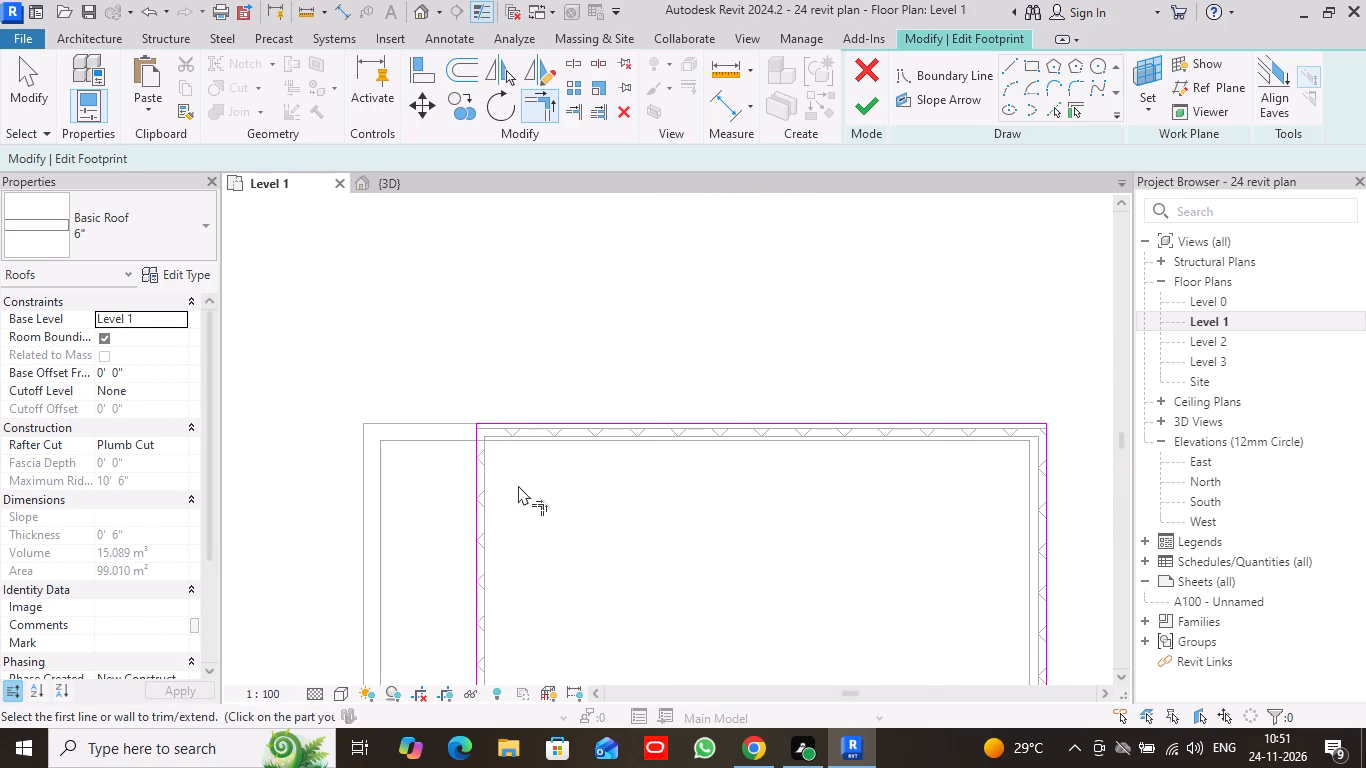
scroll(511, 476, "up", 4)
middle_click_drag(994, 545, 383, 380)
scroll(960, 540, "down", 1)
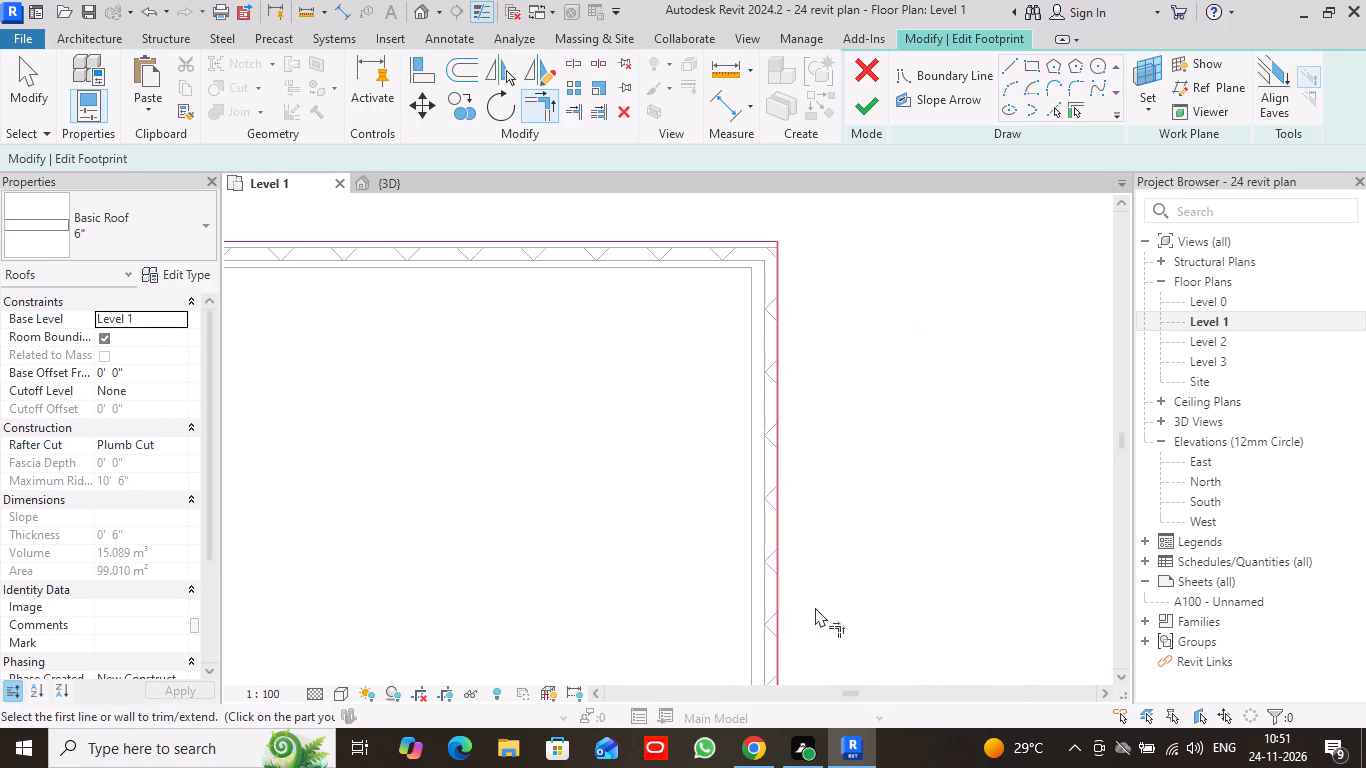
scroll(832, 605, "down", 4)
middle_click_drag(830, 699, 825, 679)
middle_click_drag(844, 652, 729, 11)
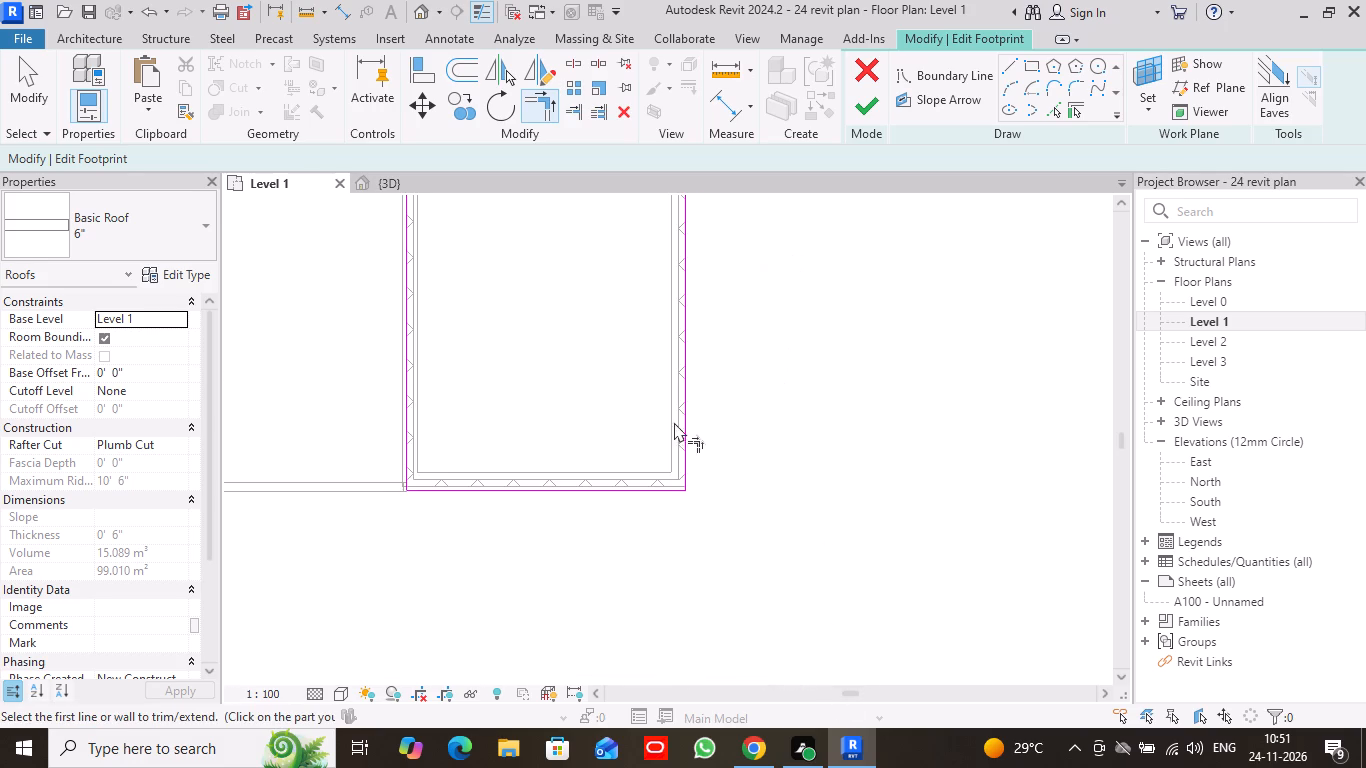
middle_click_drag(496, 317, 603, 430)
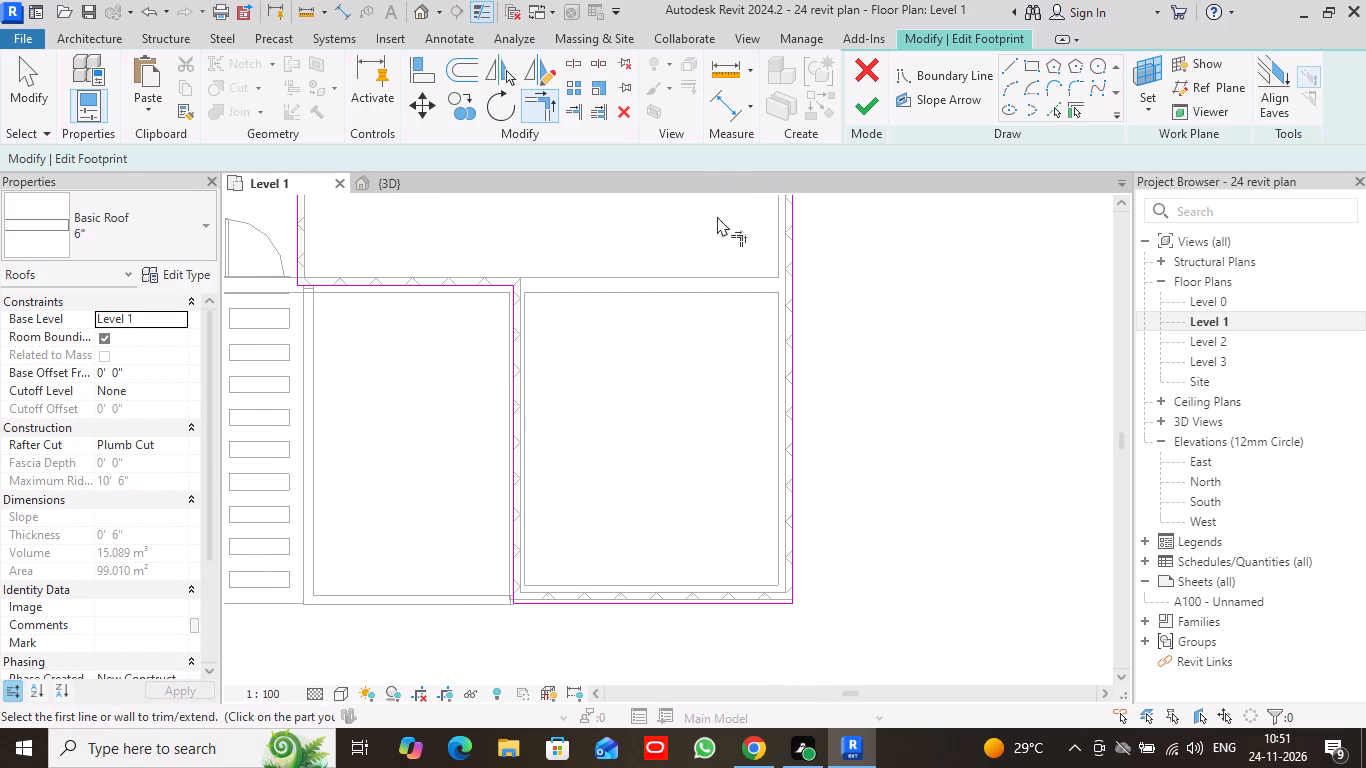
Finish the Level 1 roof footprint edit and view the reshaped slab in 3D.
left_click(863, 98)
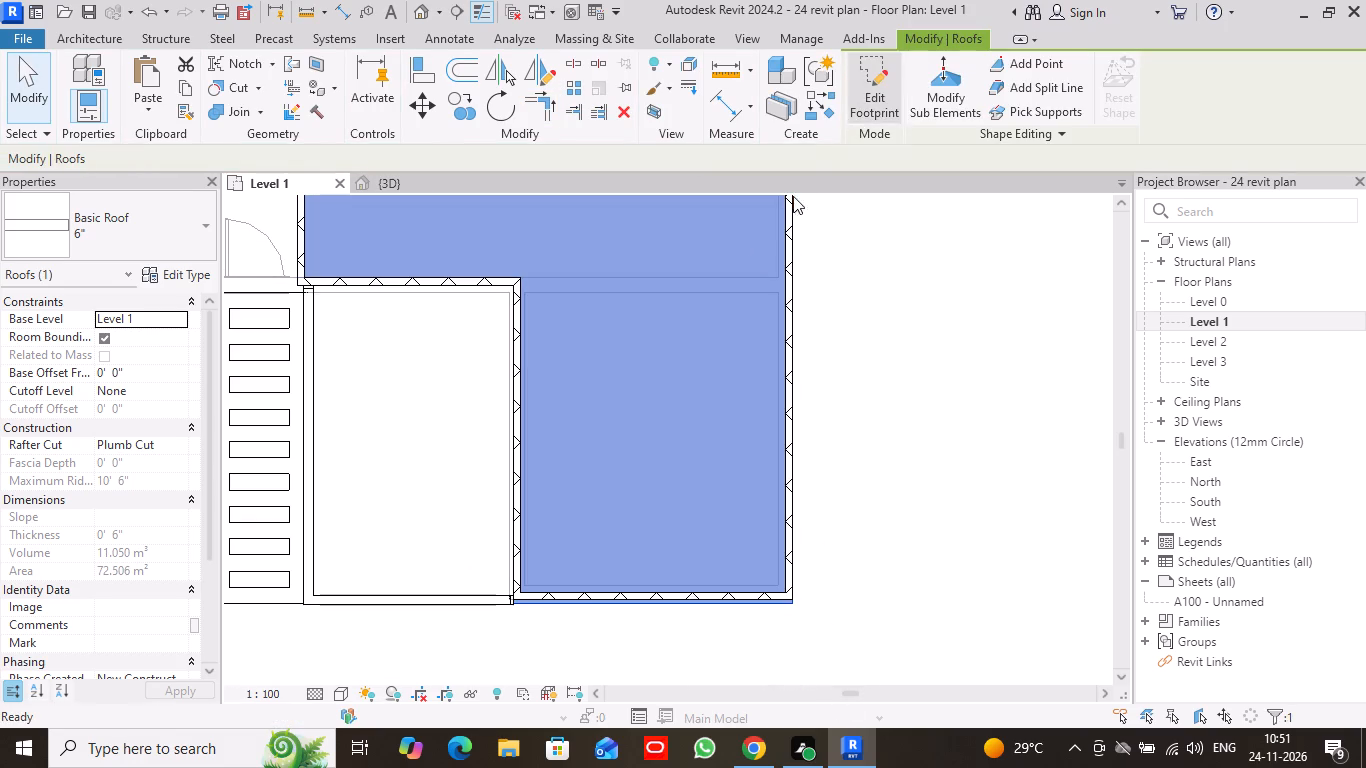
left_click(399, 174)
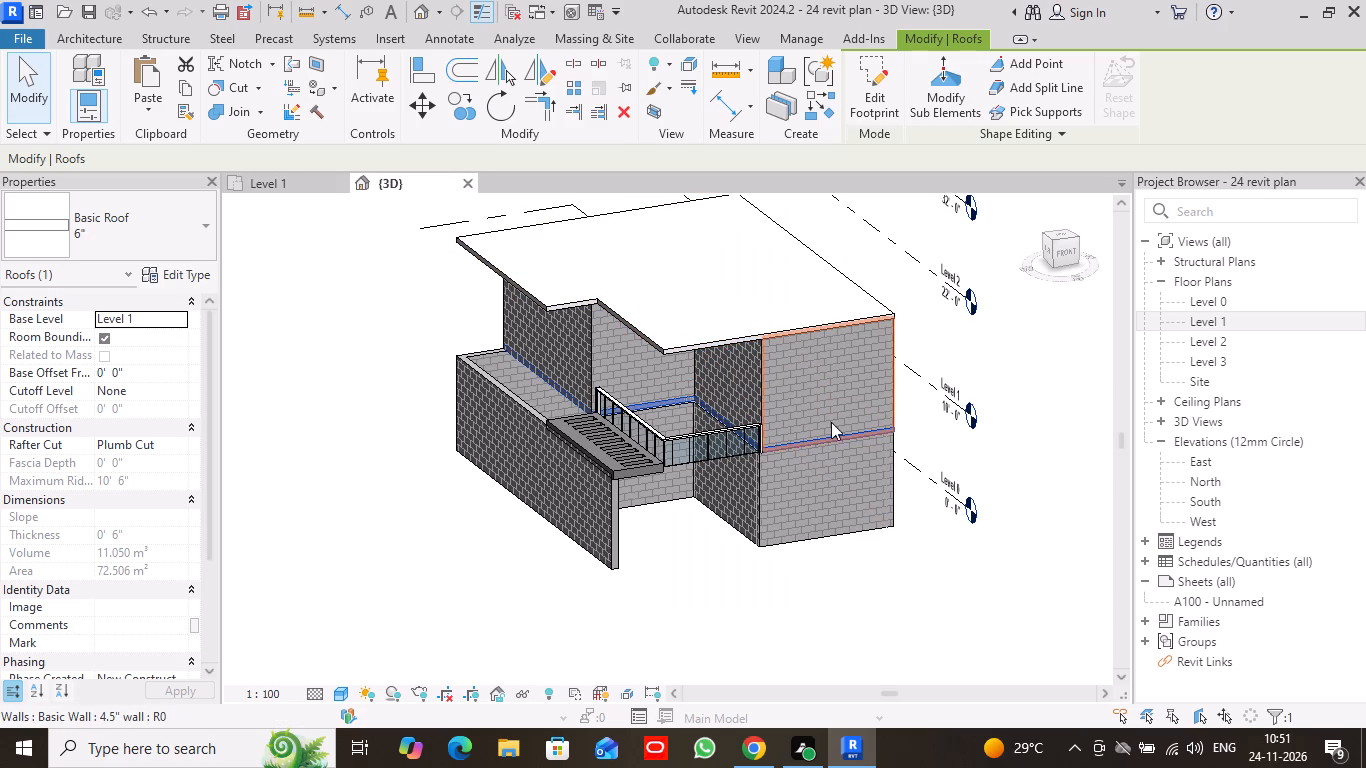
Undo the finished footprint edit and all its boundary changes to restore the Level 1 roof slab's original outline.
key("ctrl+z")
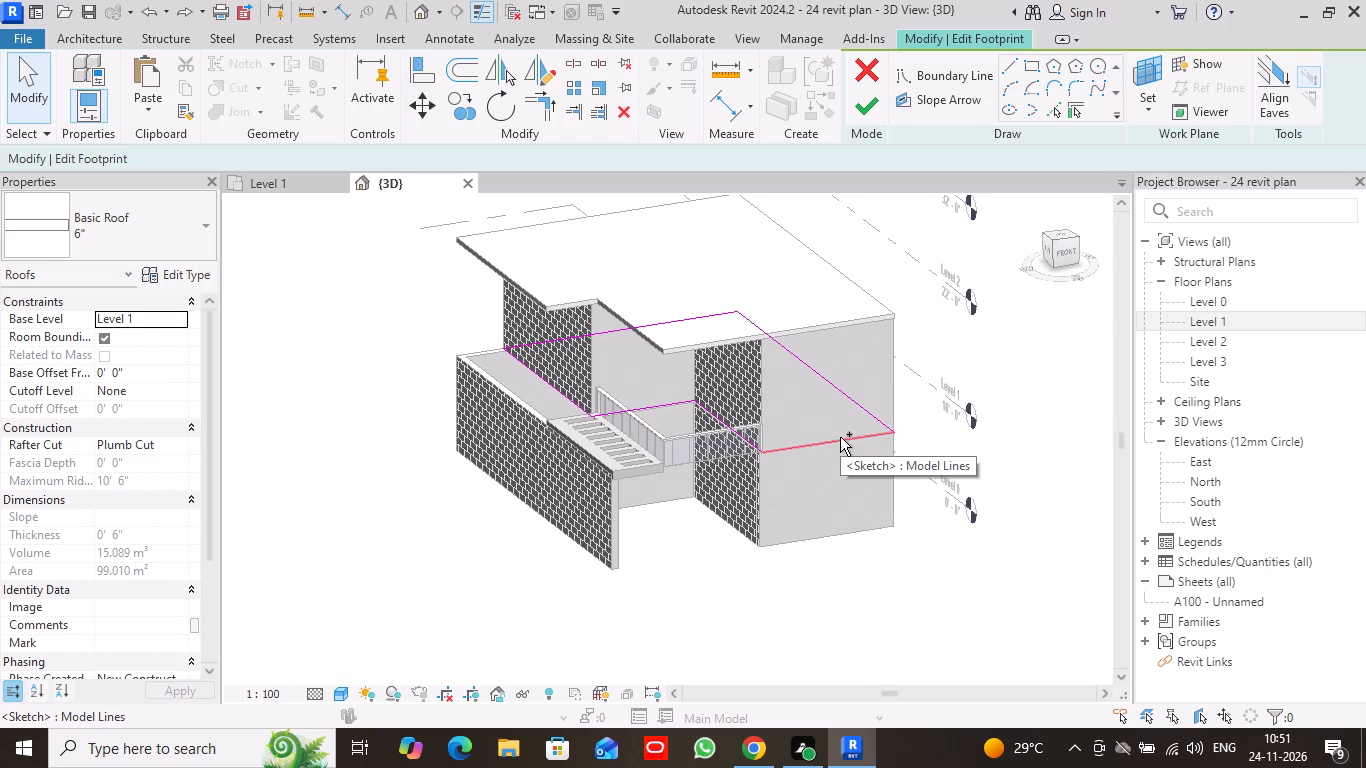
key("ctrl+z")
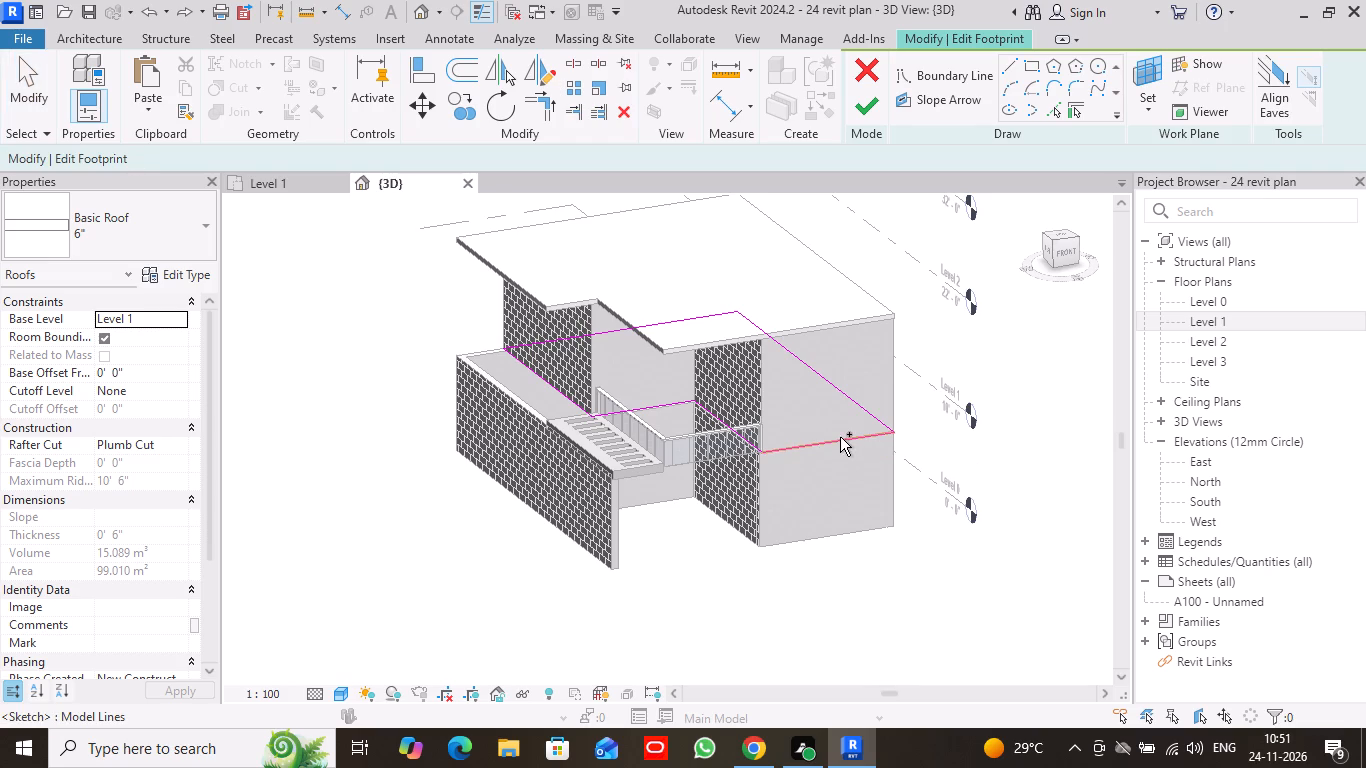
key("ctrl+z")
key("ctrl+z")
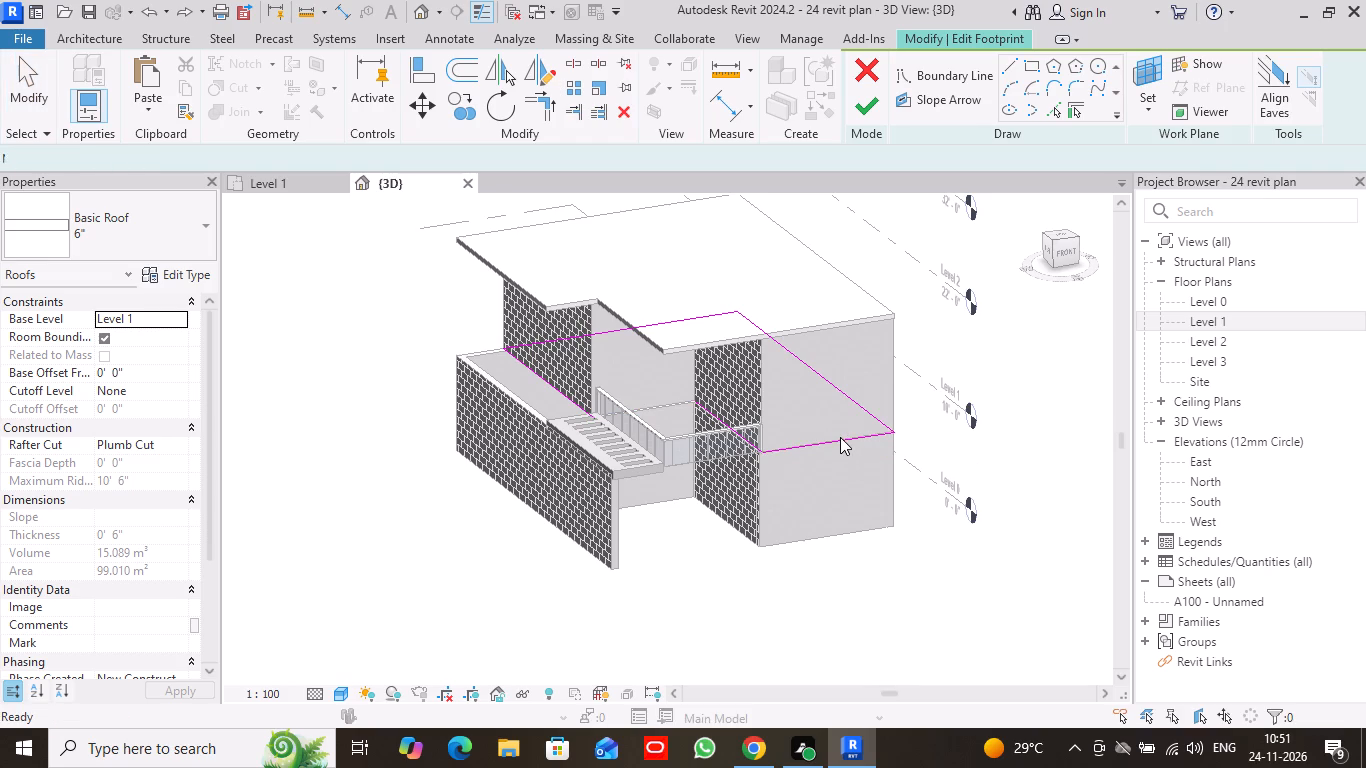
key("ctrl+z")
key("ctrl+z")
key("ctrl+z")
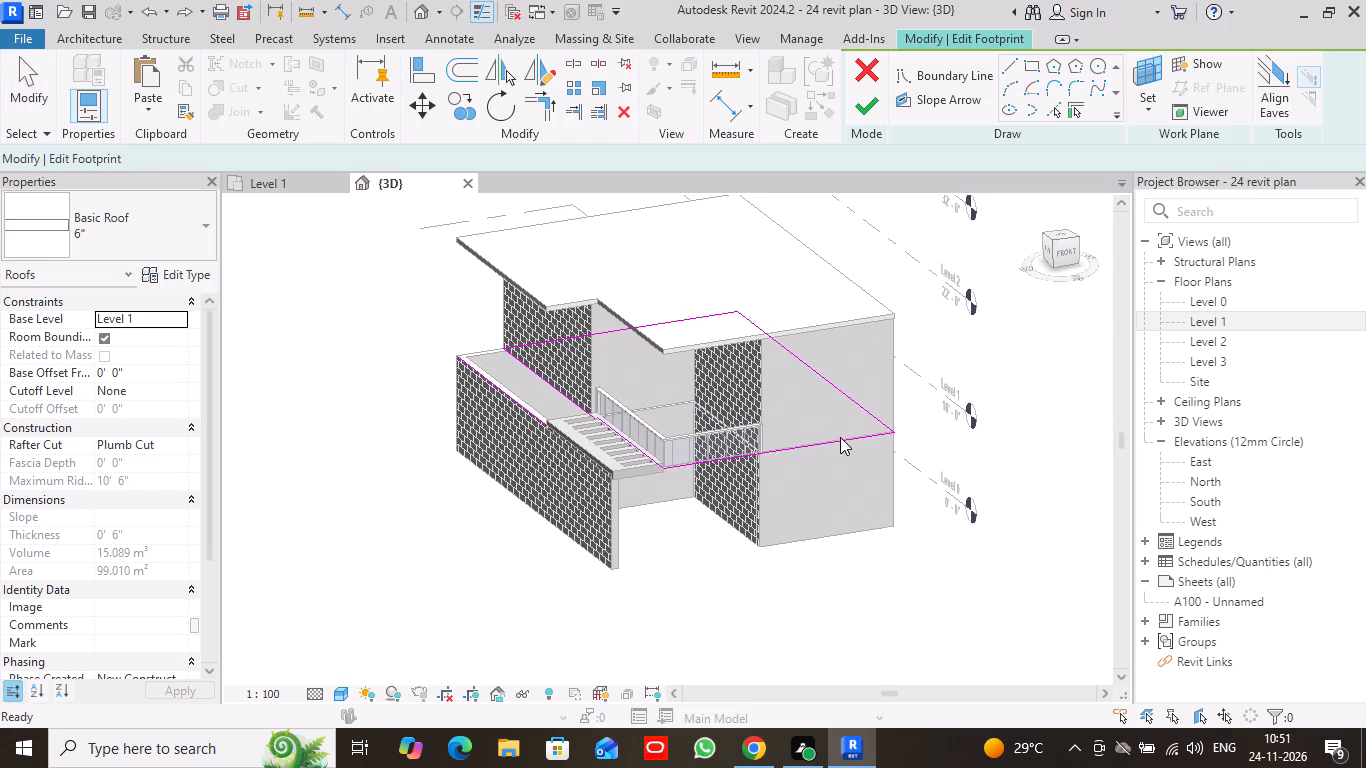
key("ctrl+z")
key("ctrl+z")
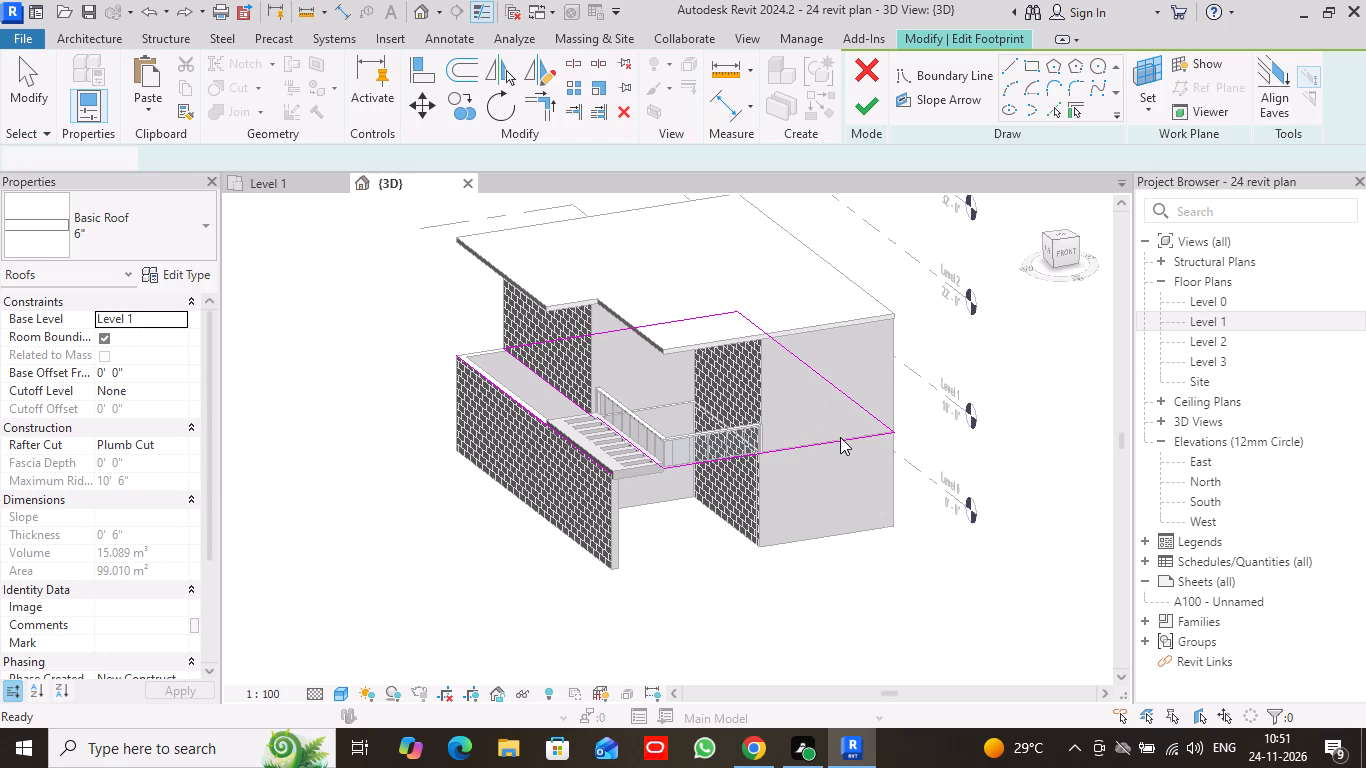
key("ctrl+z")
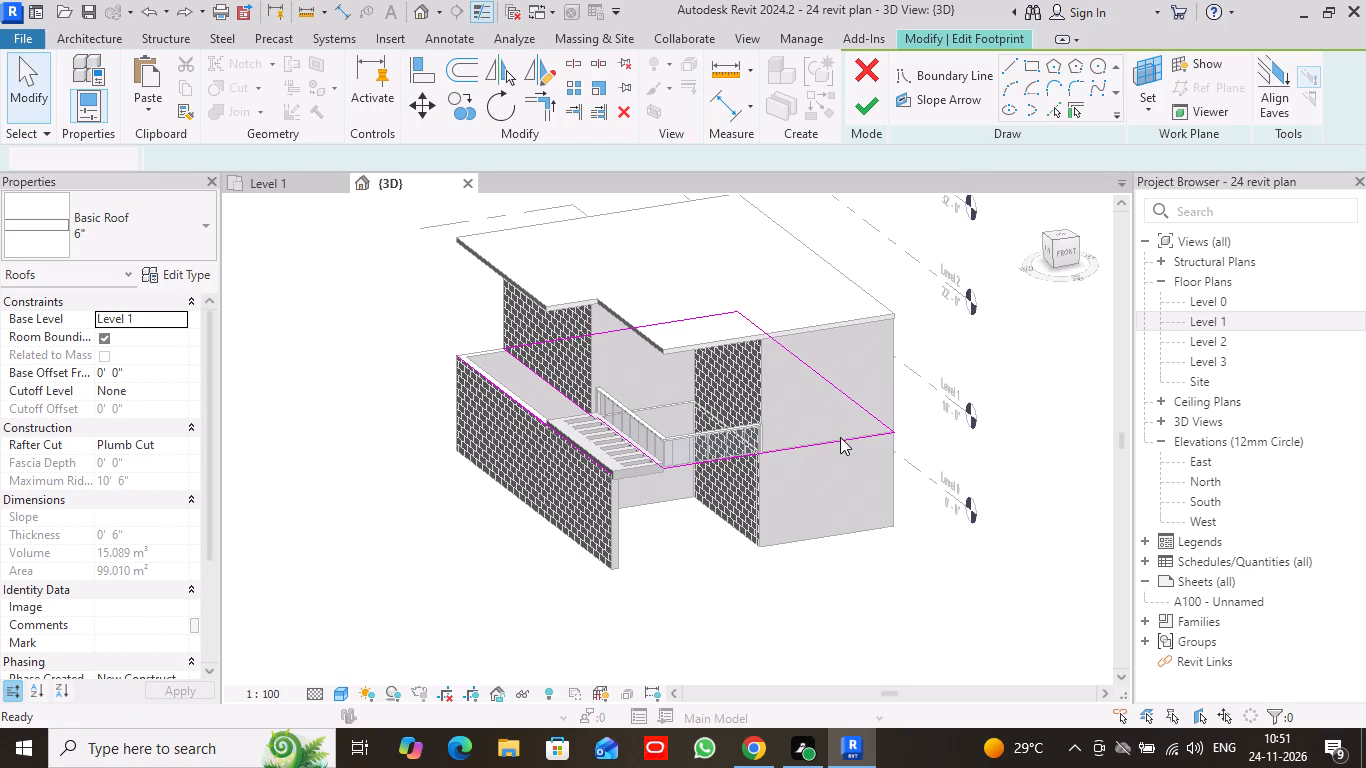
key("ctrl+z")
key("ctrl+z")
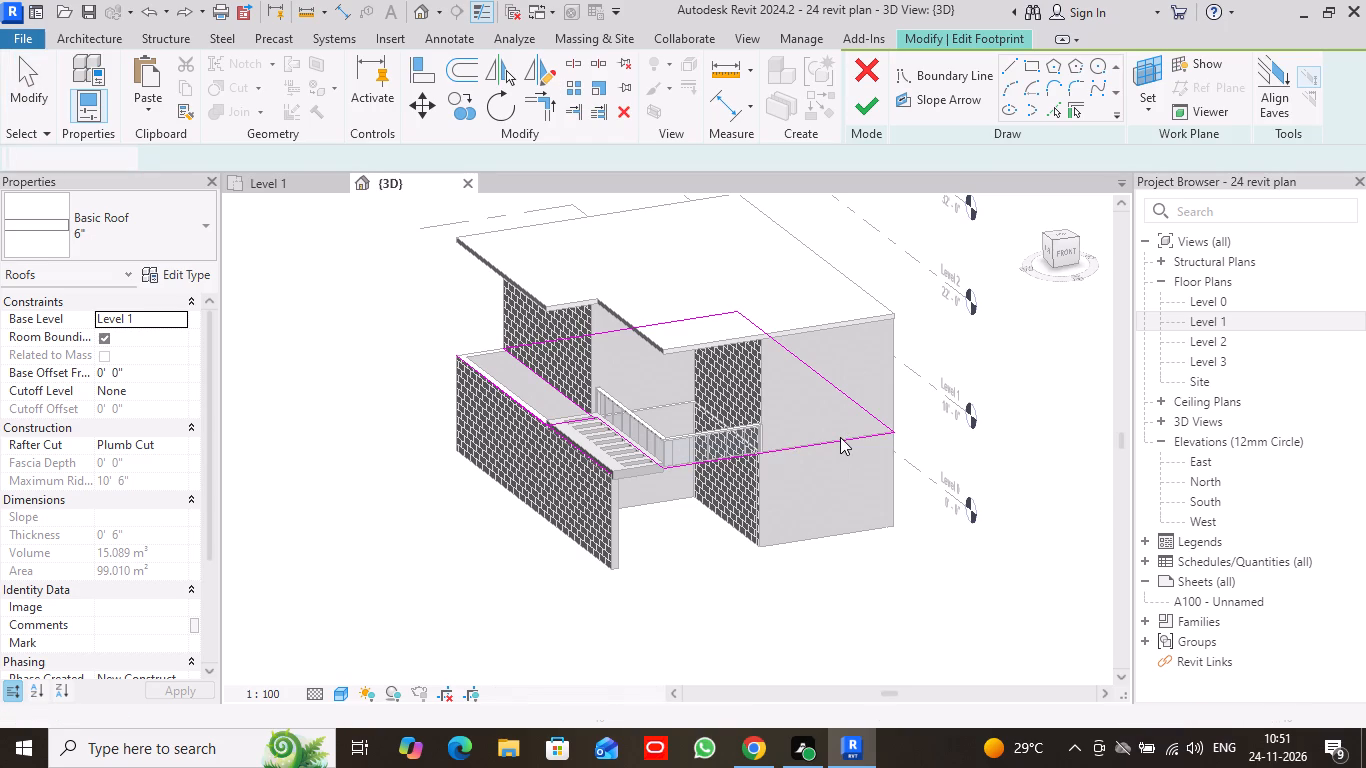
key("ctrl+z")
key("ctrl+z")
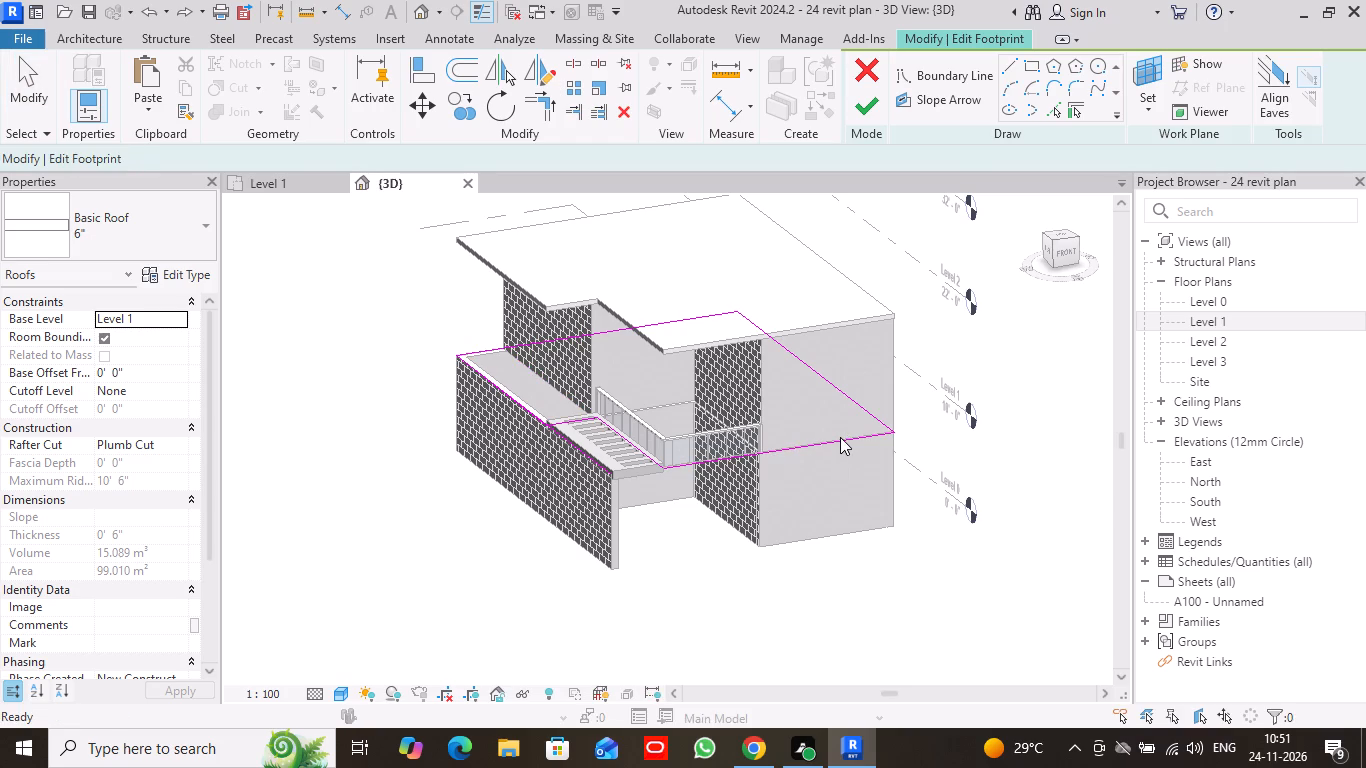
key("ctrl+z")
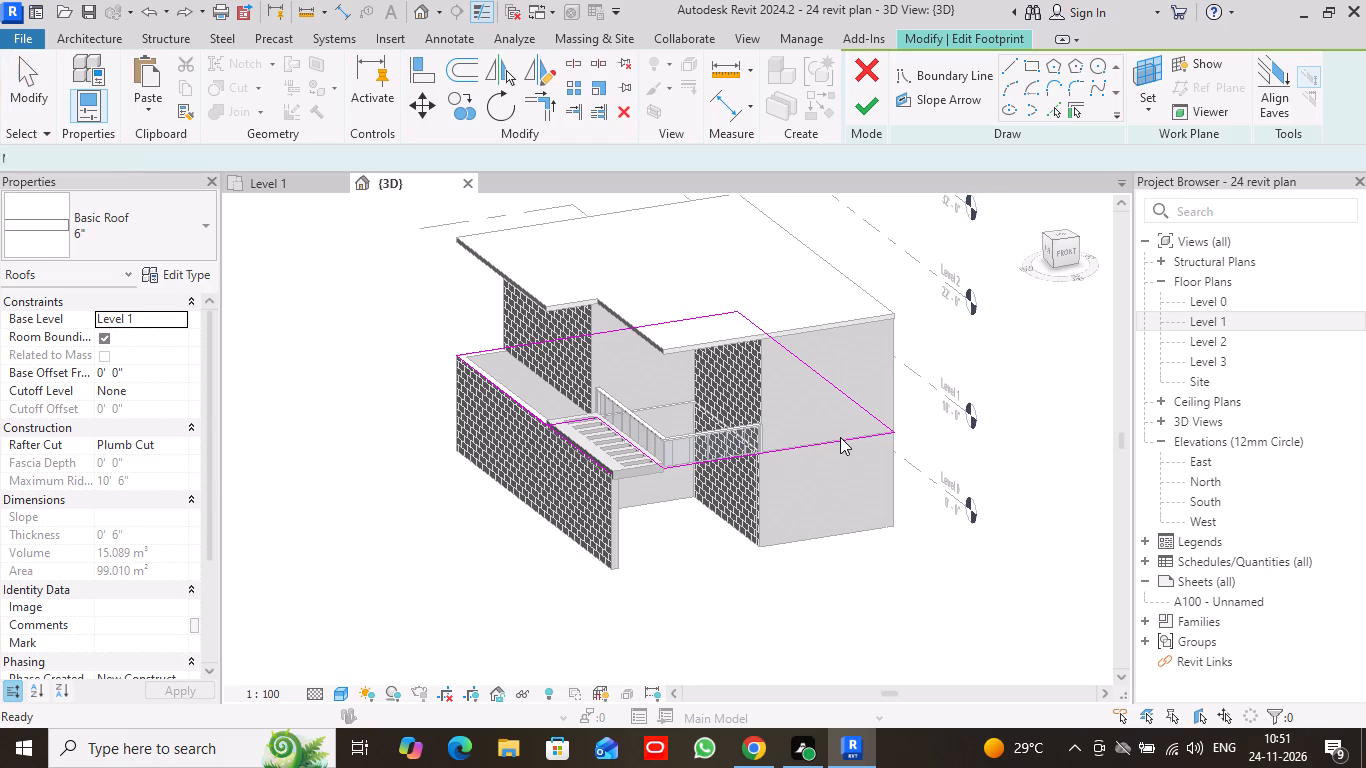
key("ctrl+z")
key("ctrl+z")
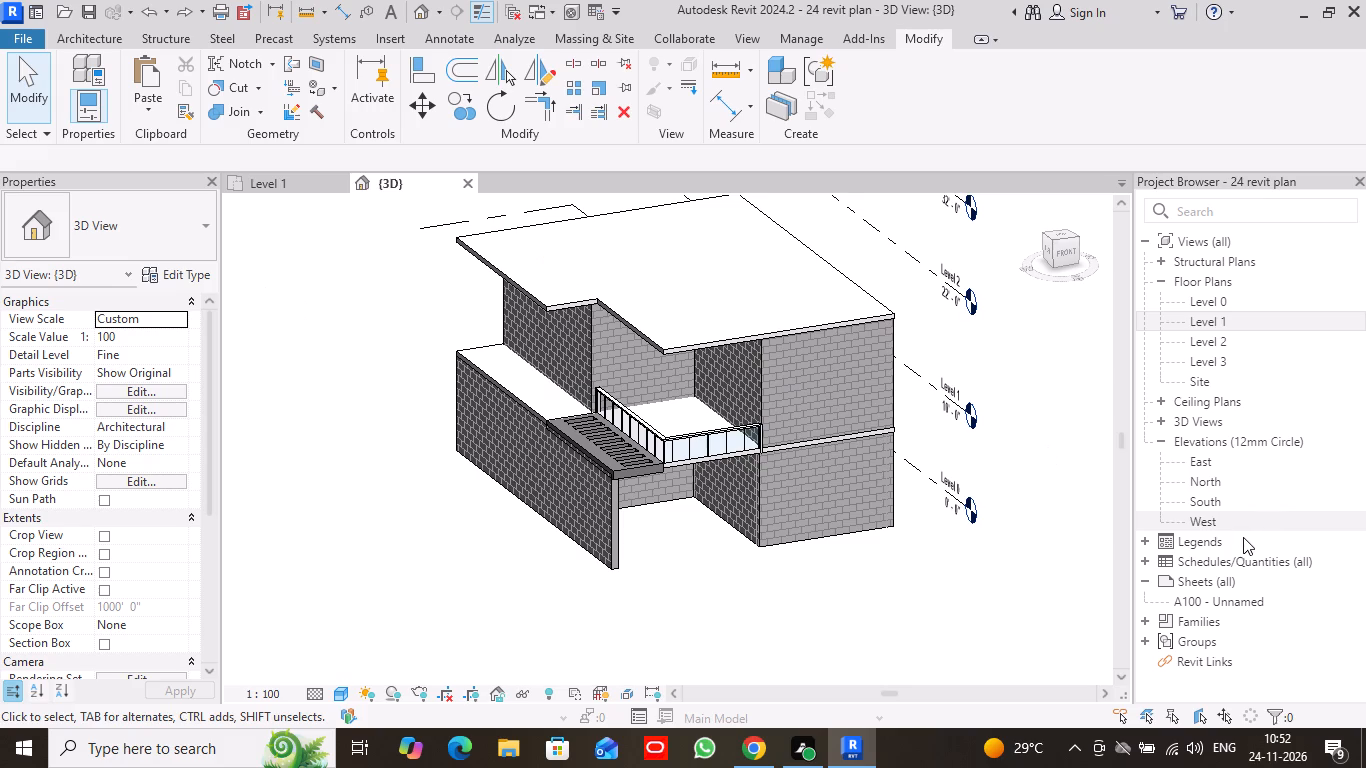
Open the Level 2 floor plan and start editing the footprint of its roof slab.
double_click(1232, 347)
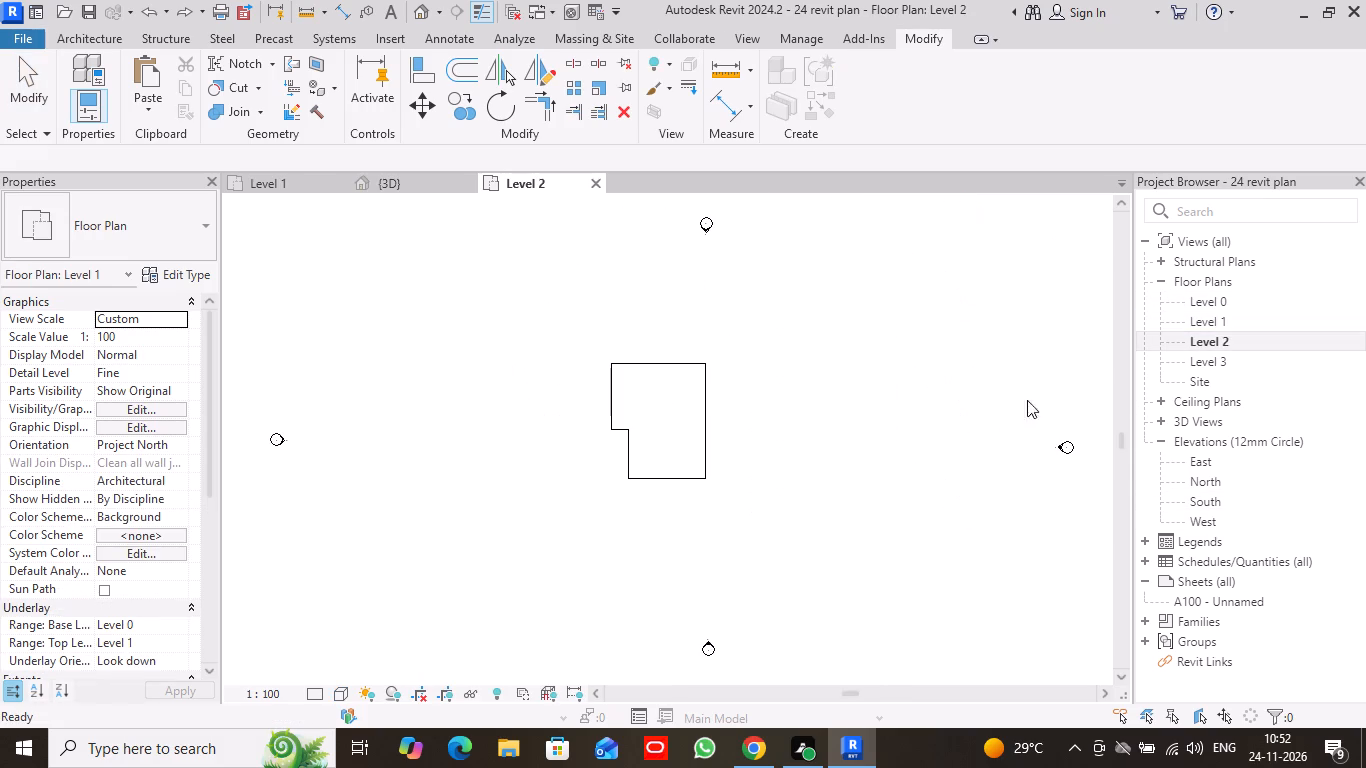
scroll(689, 451, "up", 7)
middle_click_drag(822, 354, 841, 411)
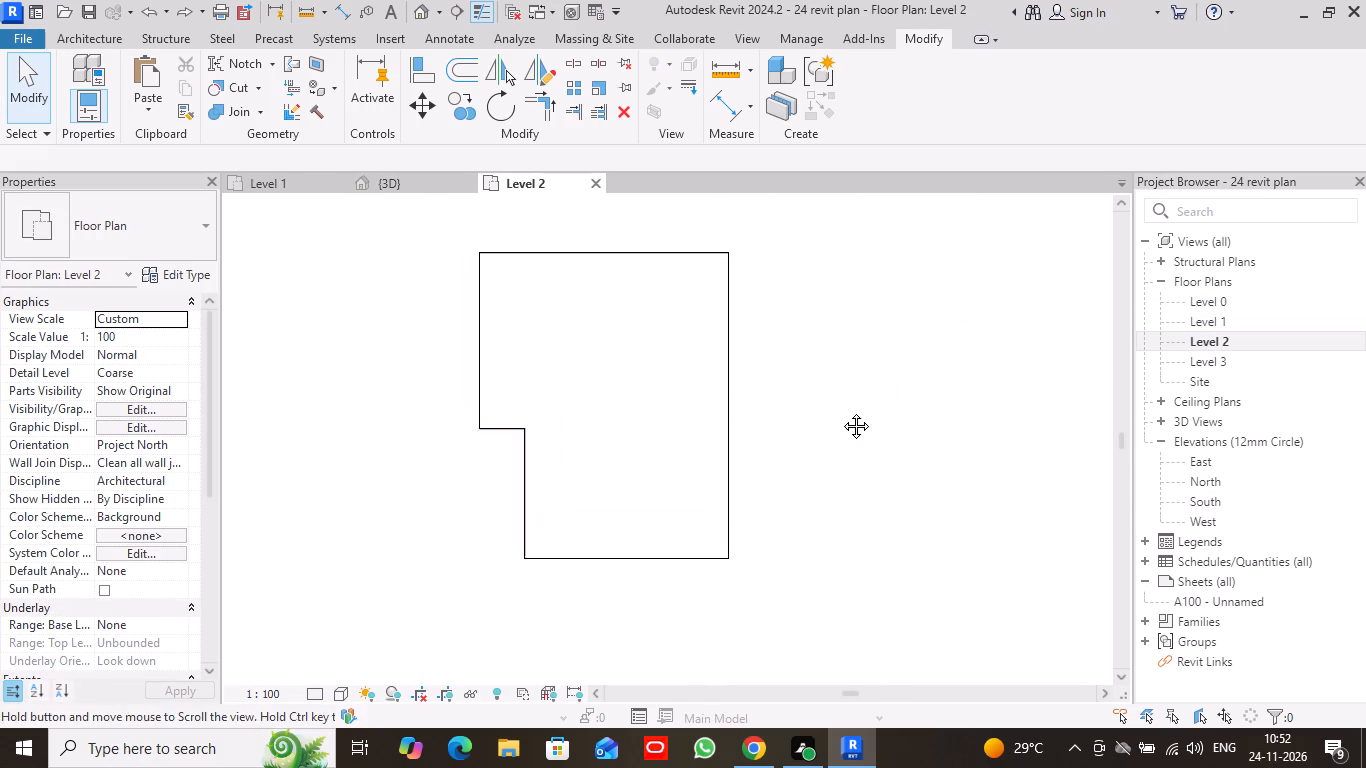
middle_click_drag(841, 411, 841, 417)
double_click(732, 384)
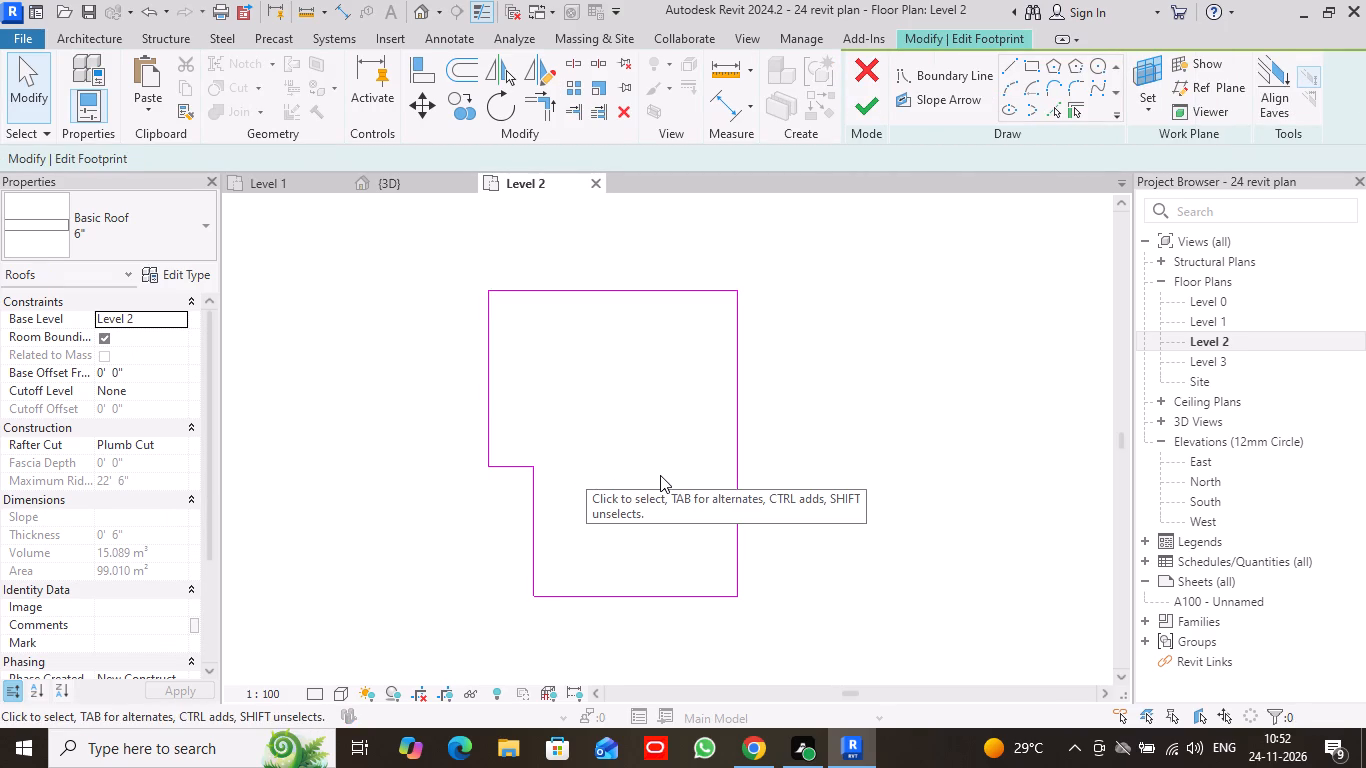
Close all inactive views, keeping only the Level 2 plan open.
left_click(513, 9)
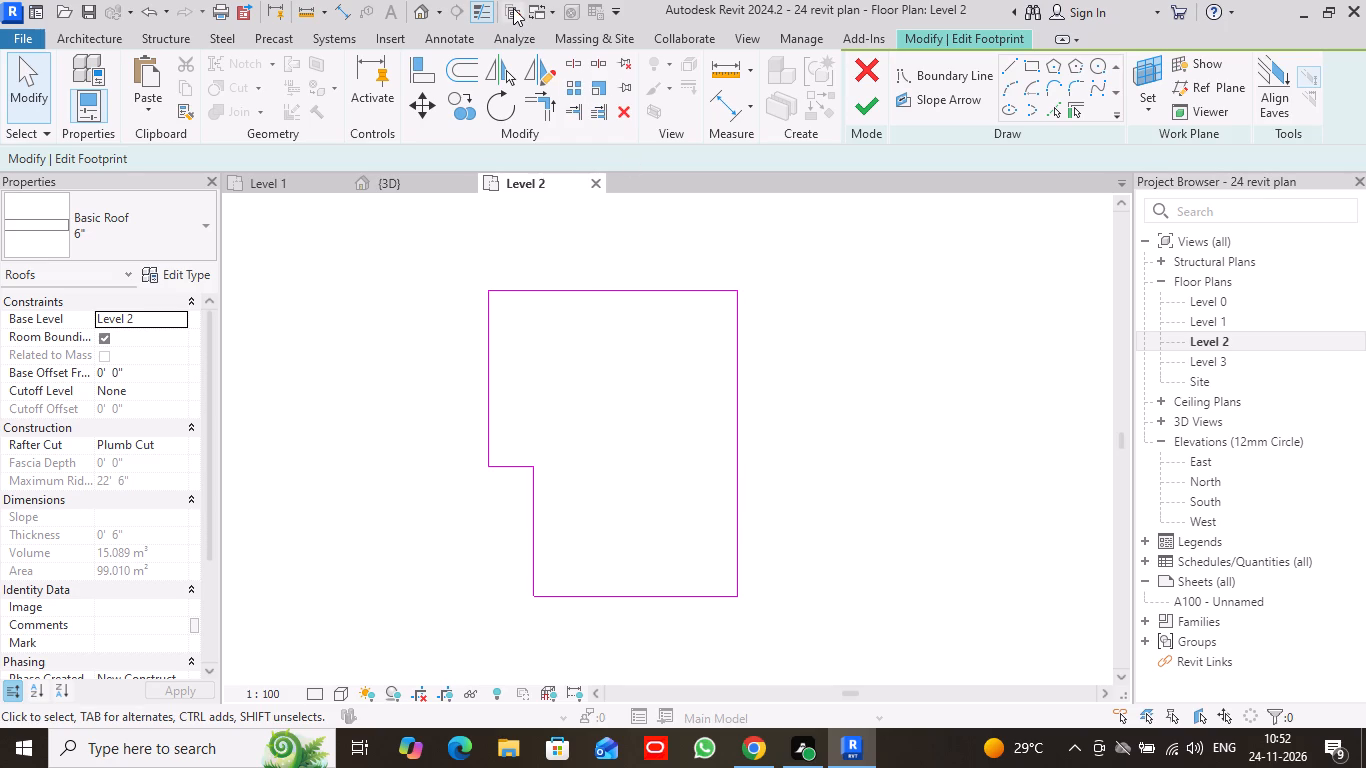
scroll(678, 431, "down", 1)
middle_click_drag(677, 462, 668, 431)
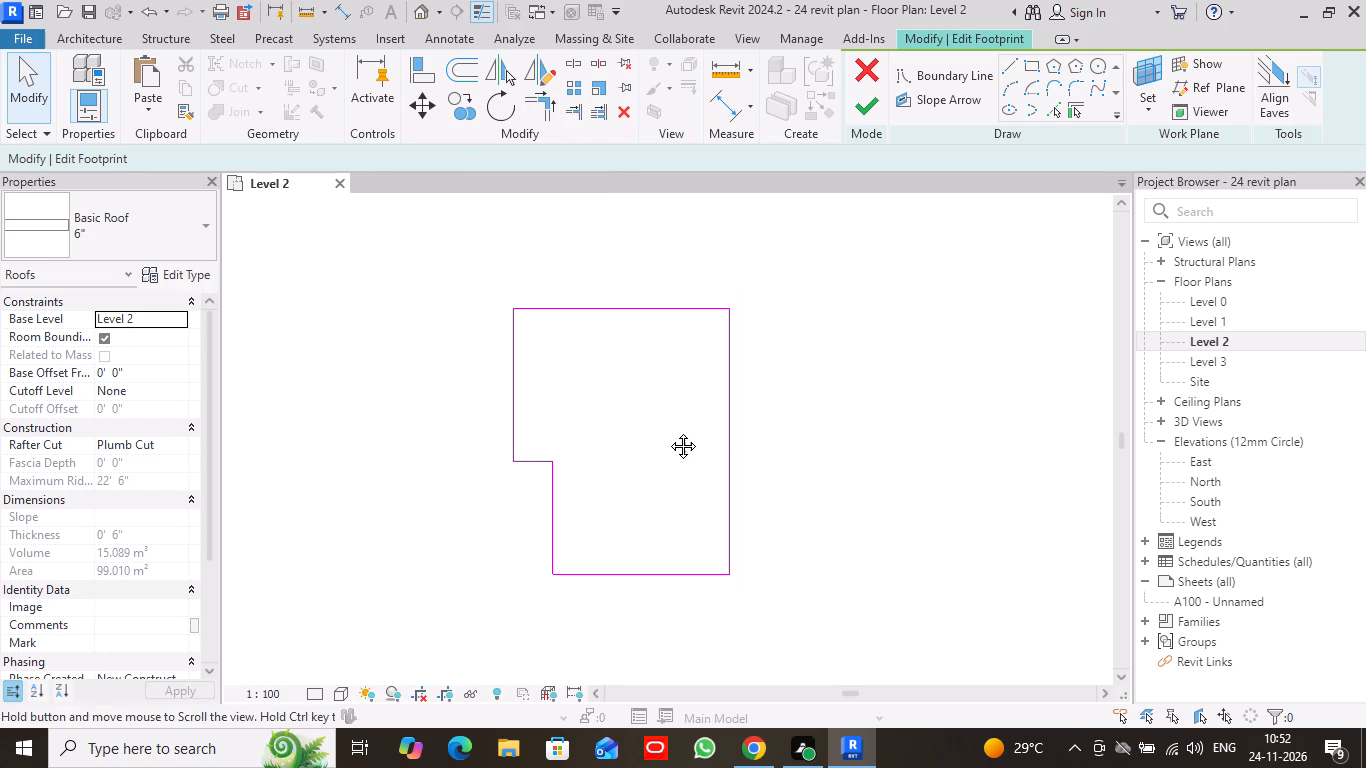
middle_click_drag(668, 431, 665, 415)
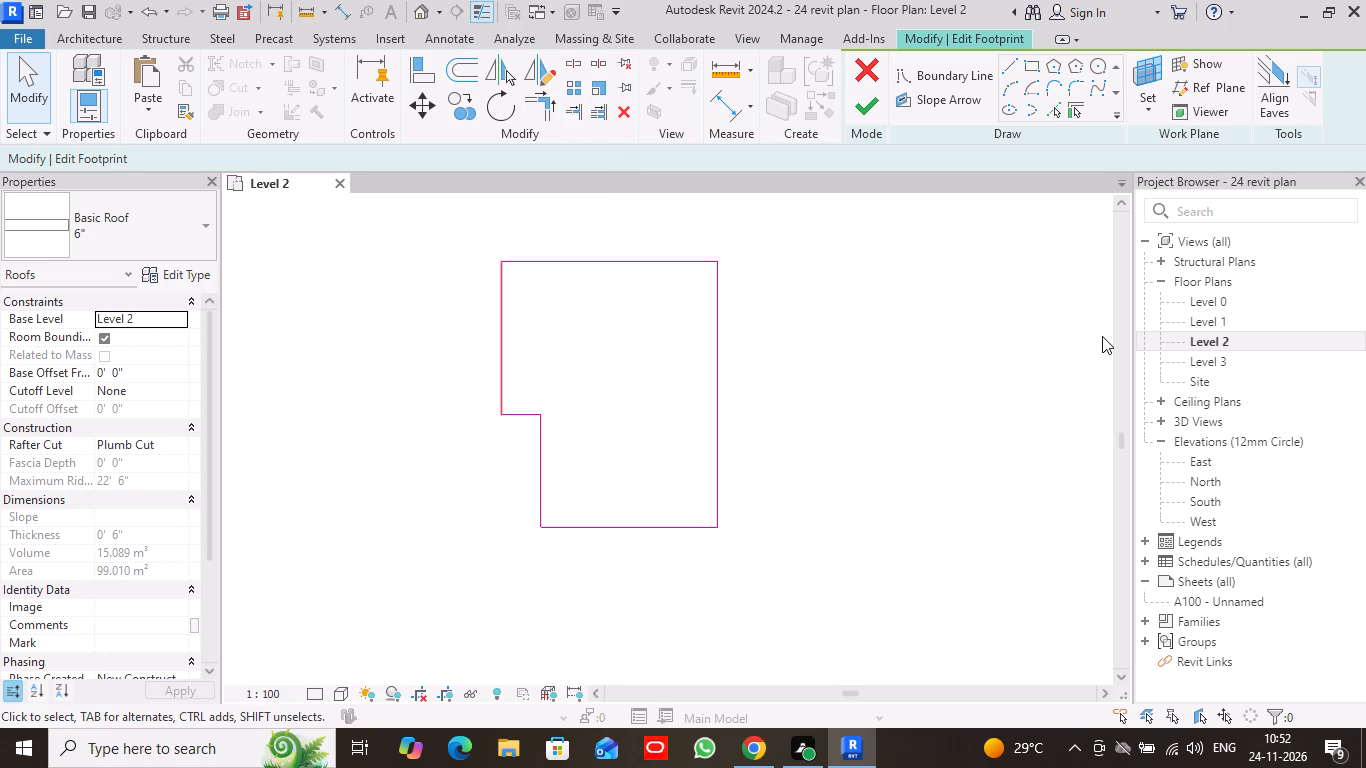
Open the default 3D view to look at the Level 2 roof footprint sketch above the walls.
left_click(1218, 315)
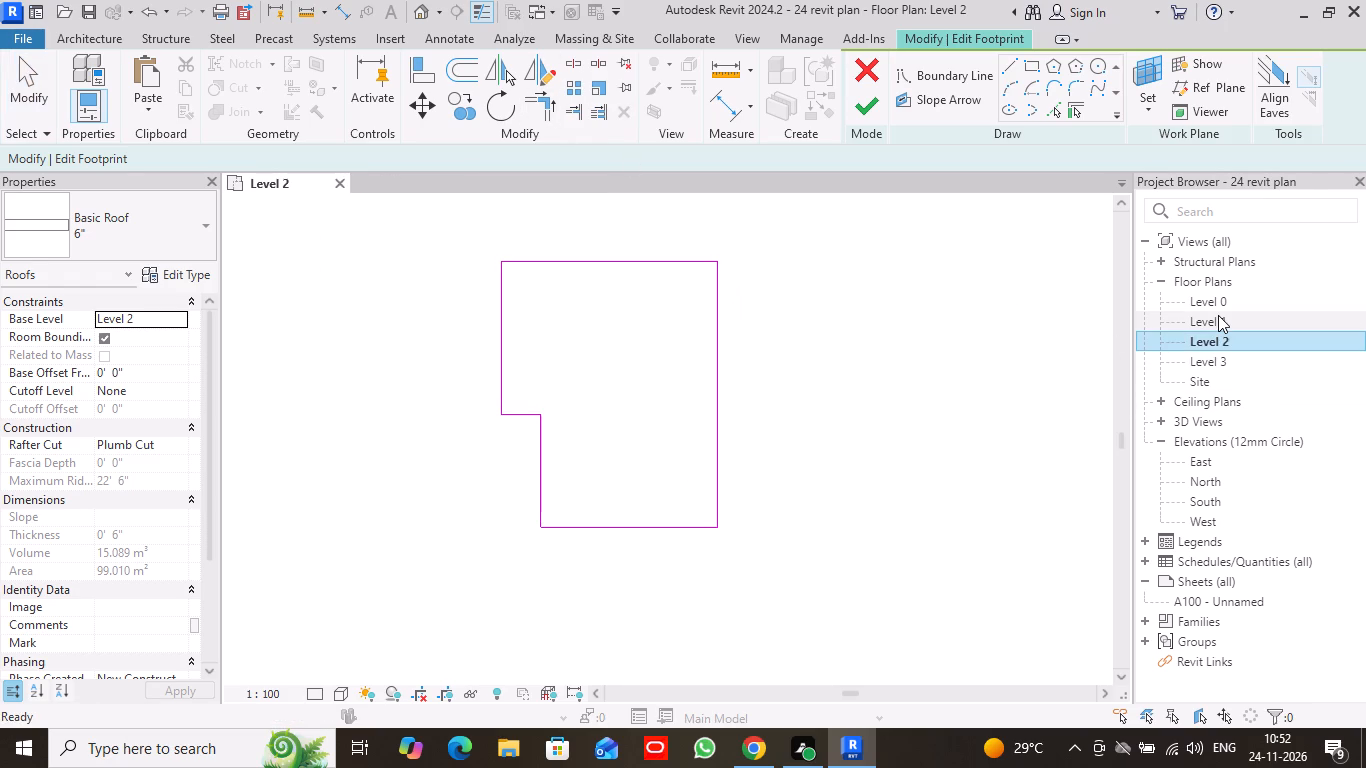
left_click(421, 12)
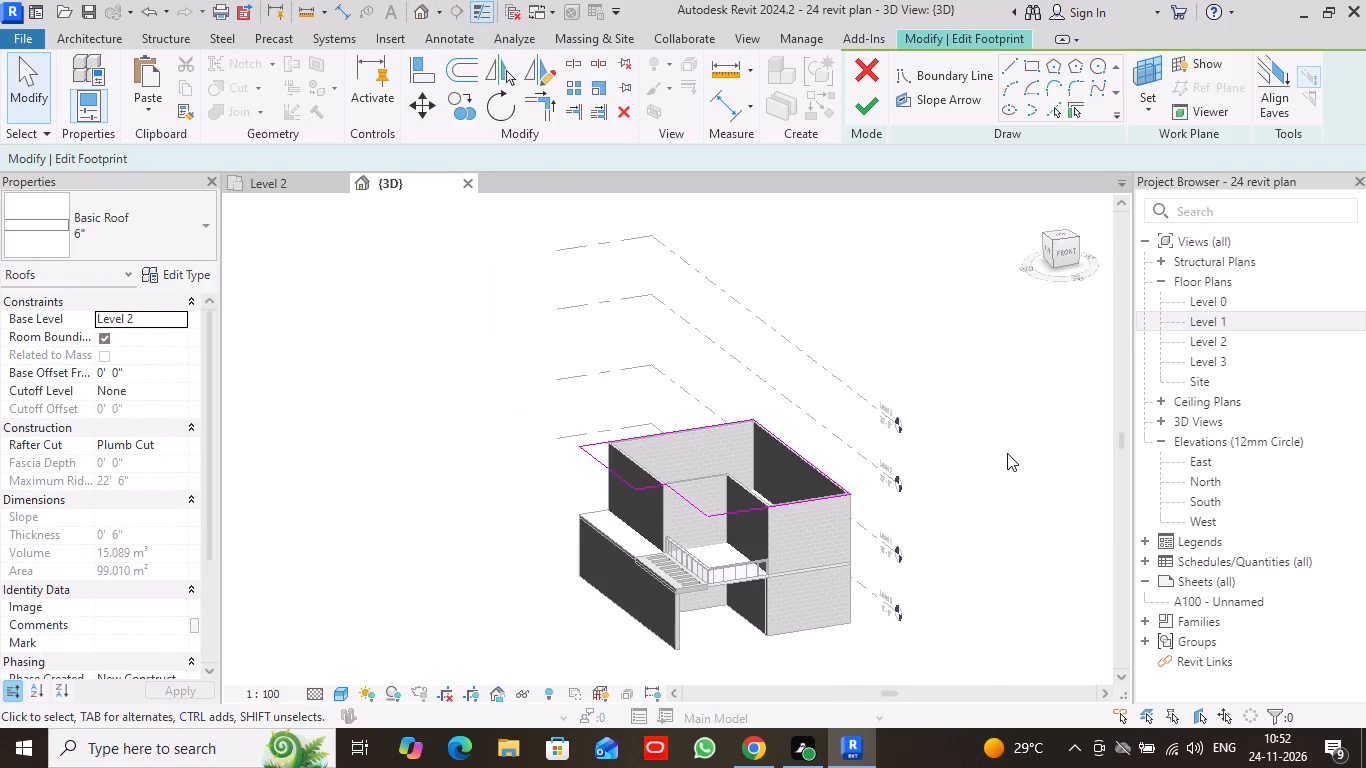
Return to the Level 2 floor plan.
left_click(314, 179)
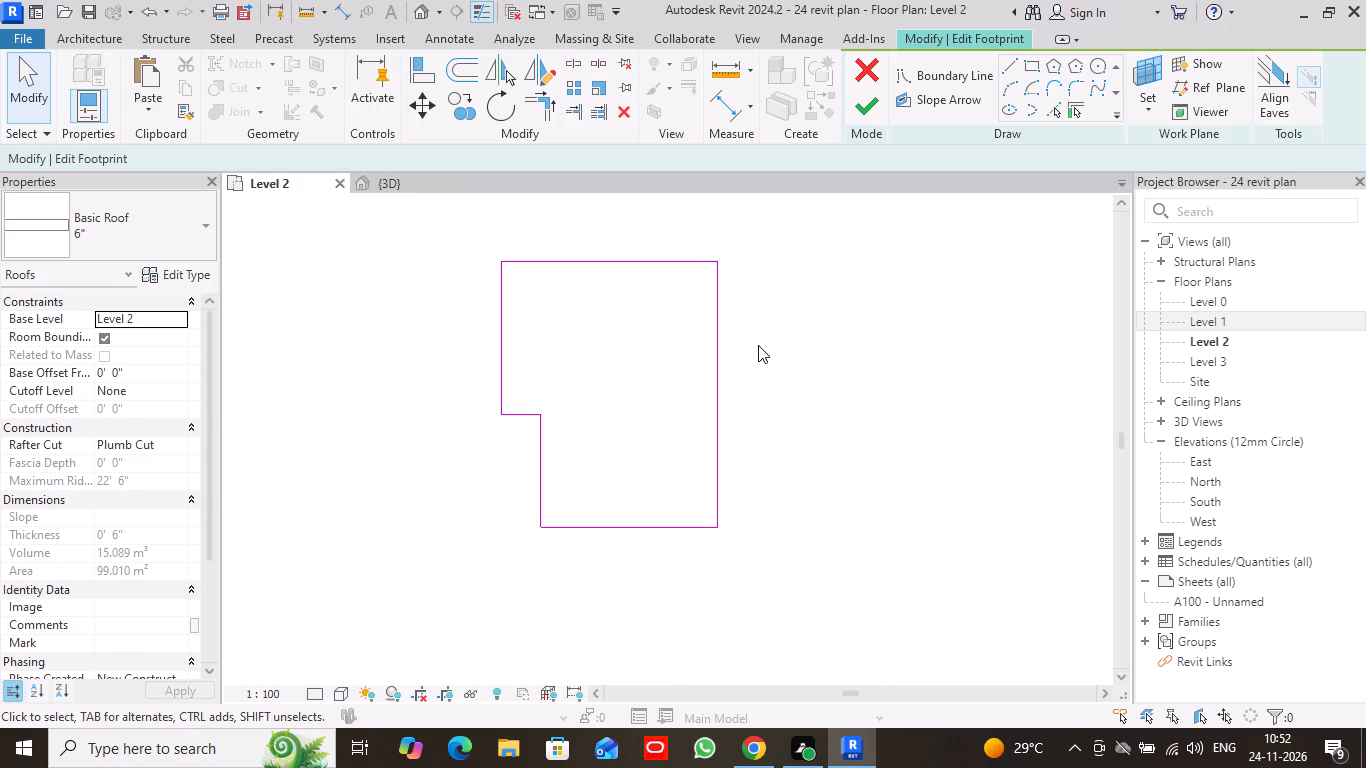
Look through the properties of the Level 2 roof slab.
scroll(158, 453, "down", 6)
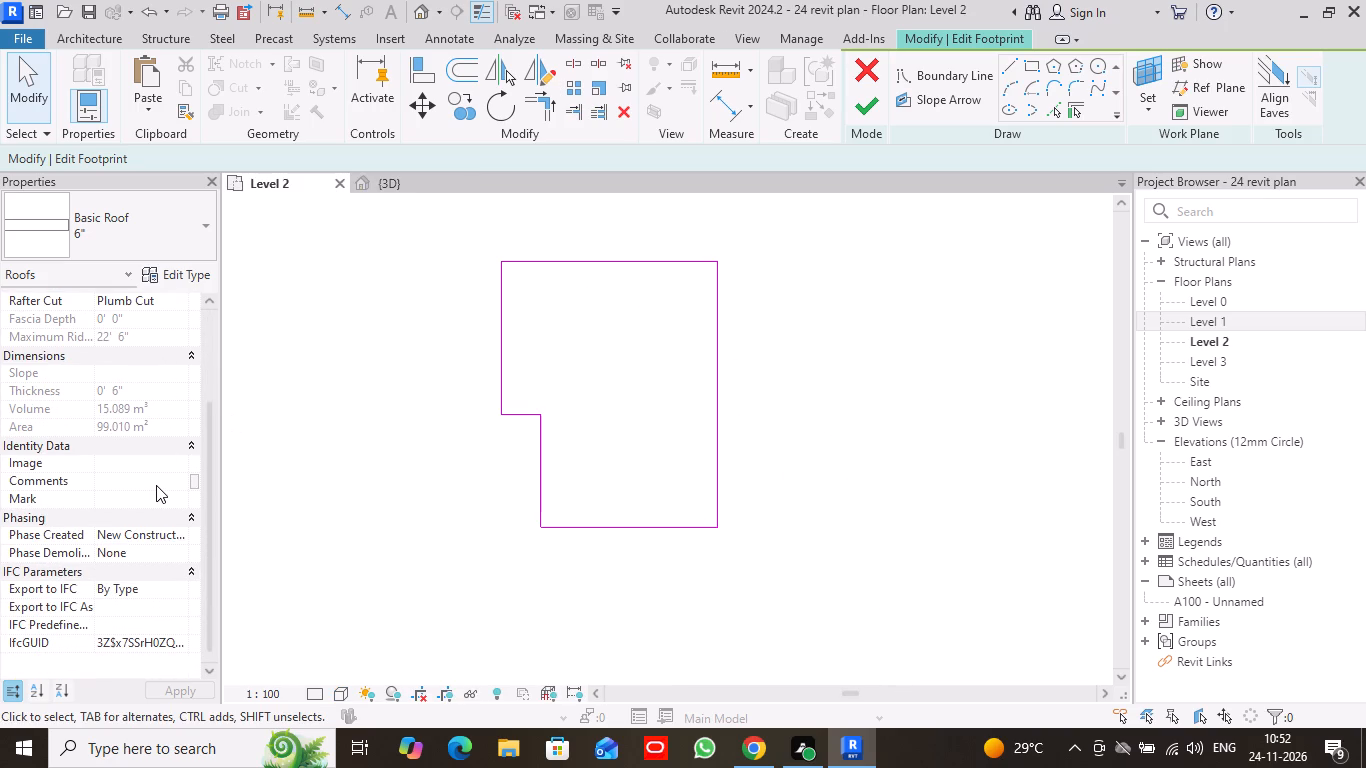
scroll(128, 454, "up", 2)
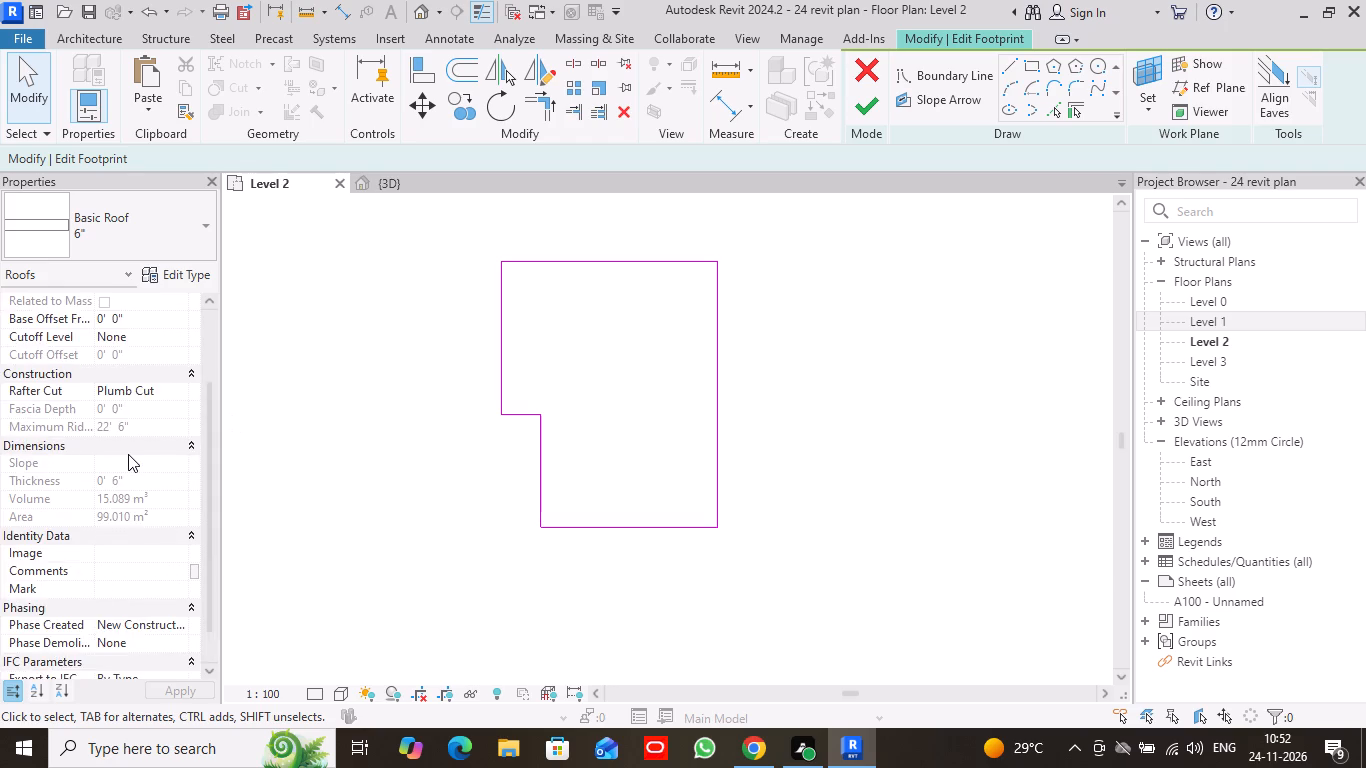
scroll(128, 454, "up", 5)
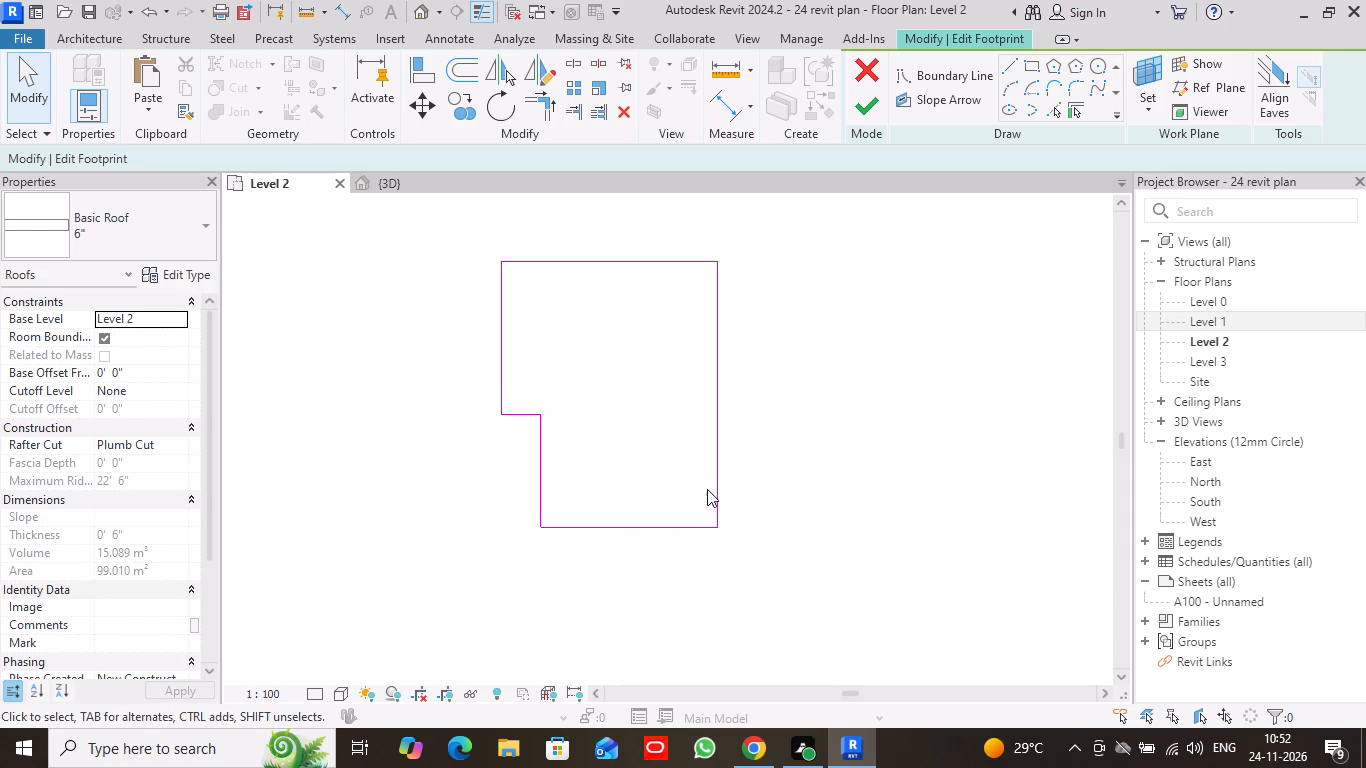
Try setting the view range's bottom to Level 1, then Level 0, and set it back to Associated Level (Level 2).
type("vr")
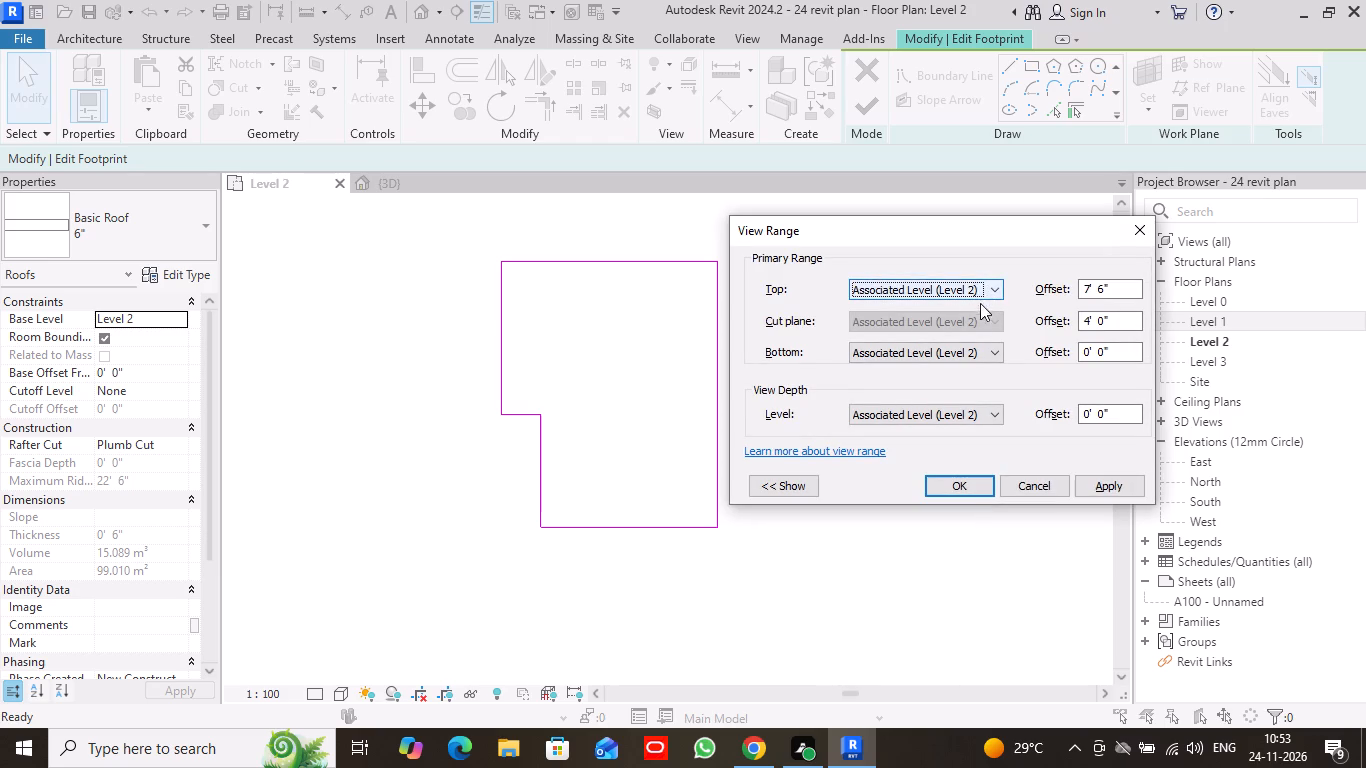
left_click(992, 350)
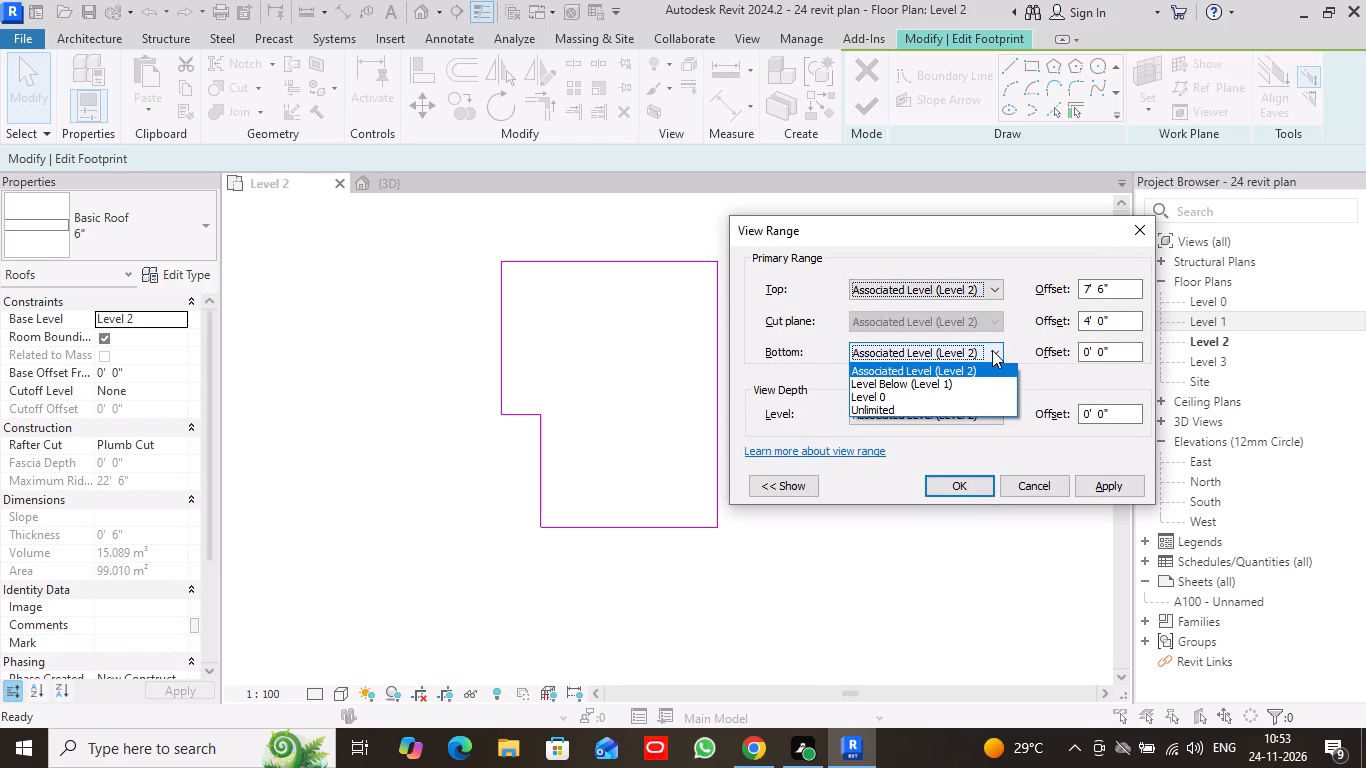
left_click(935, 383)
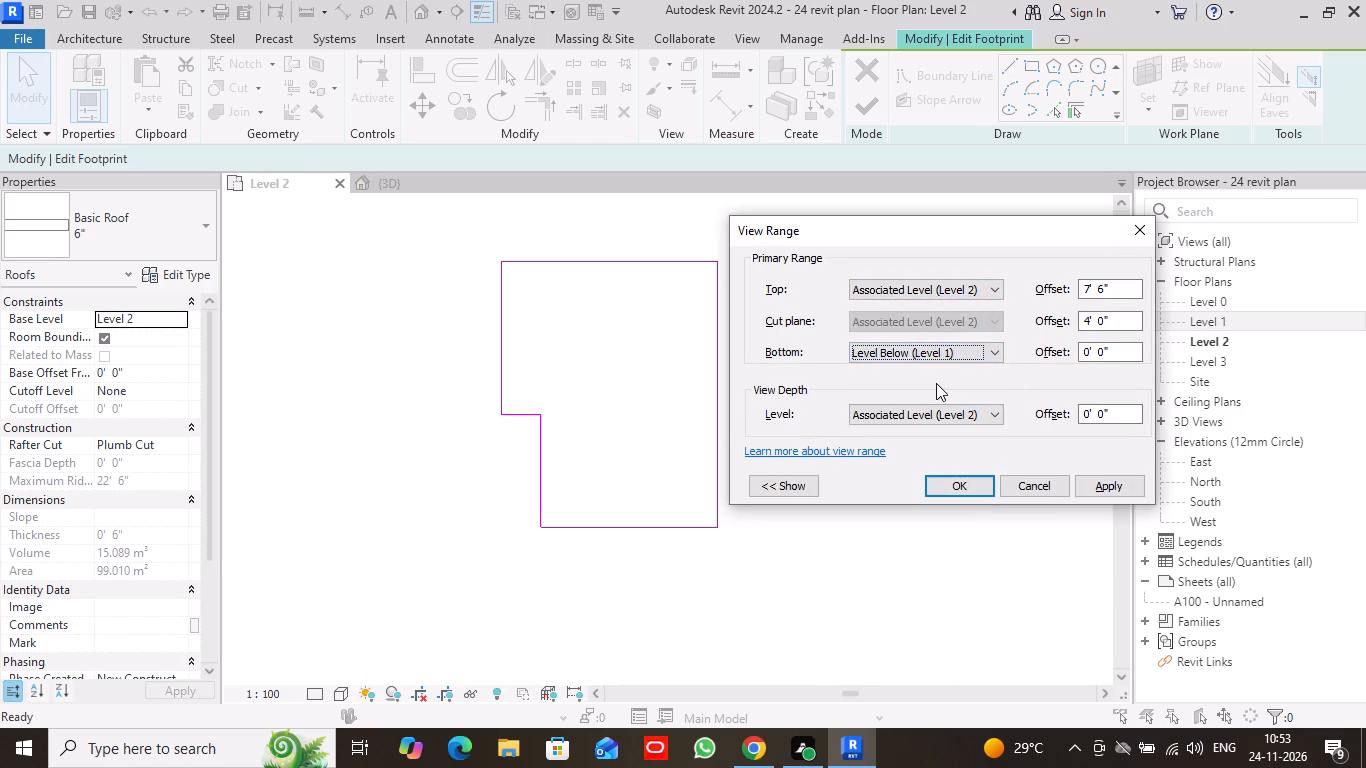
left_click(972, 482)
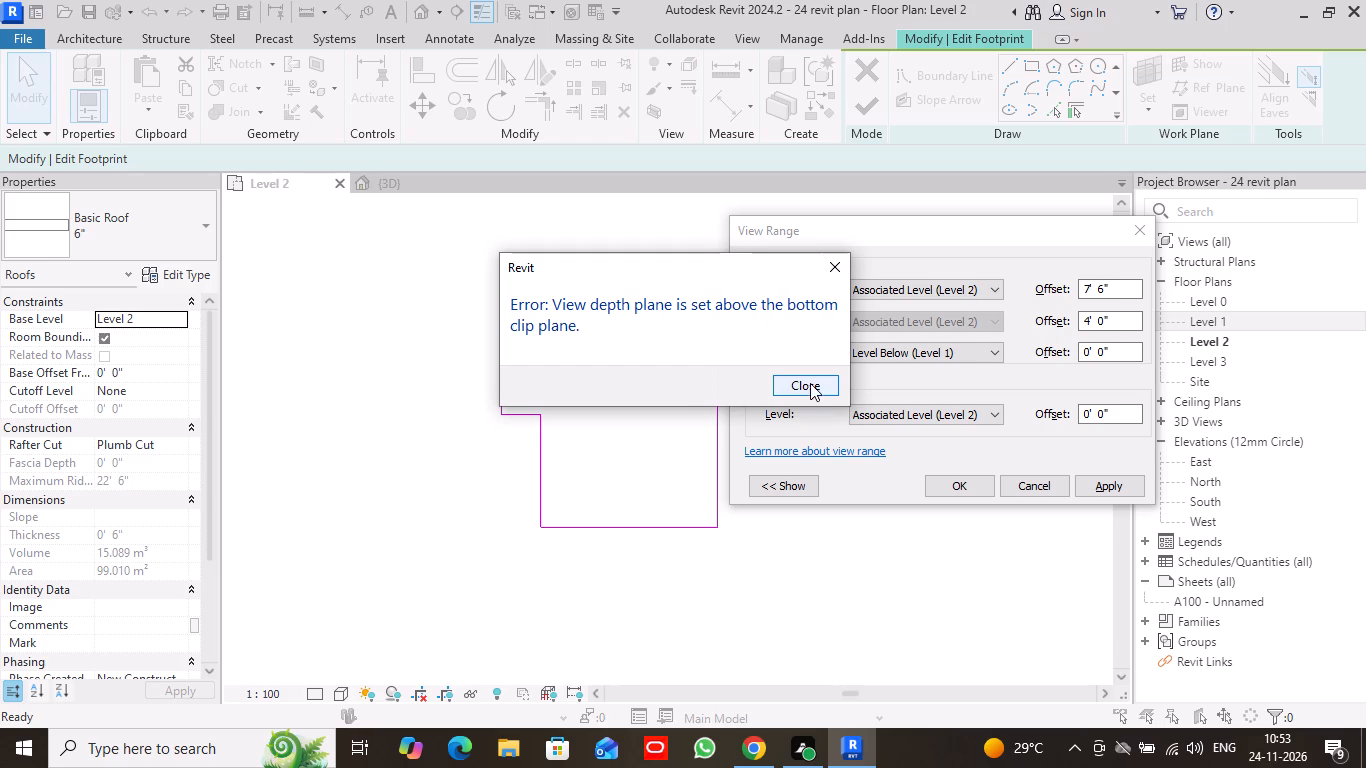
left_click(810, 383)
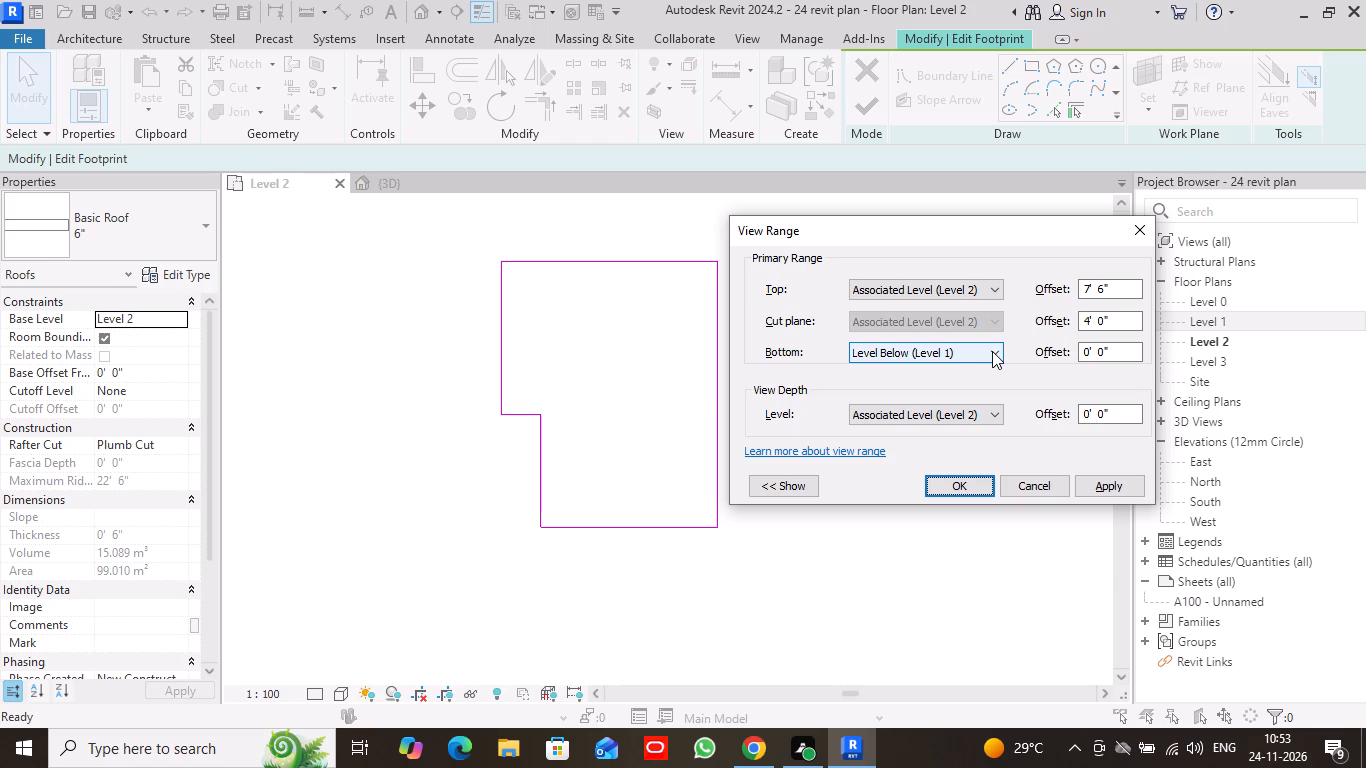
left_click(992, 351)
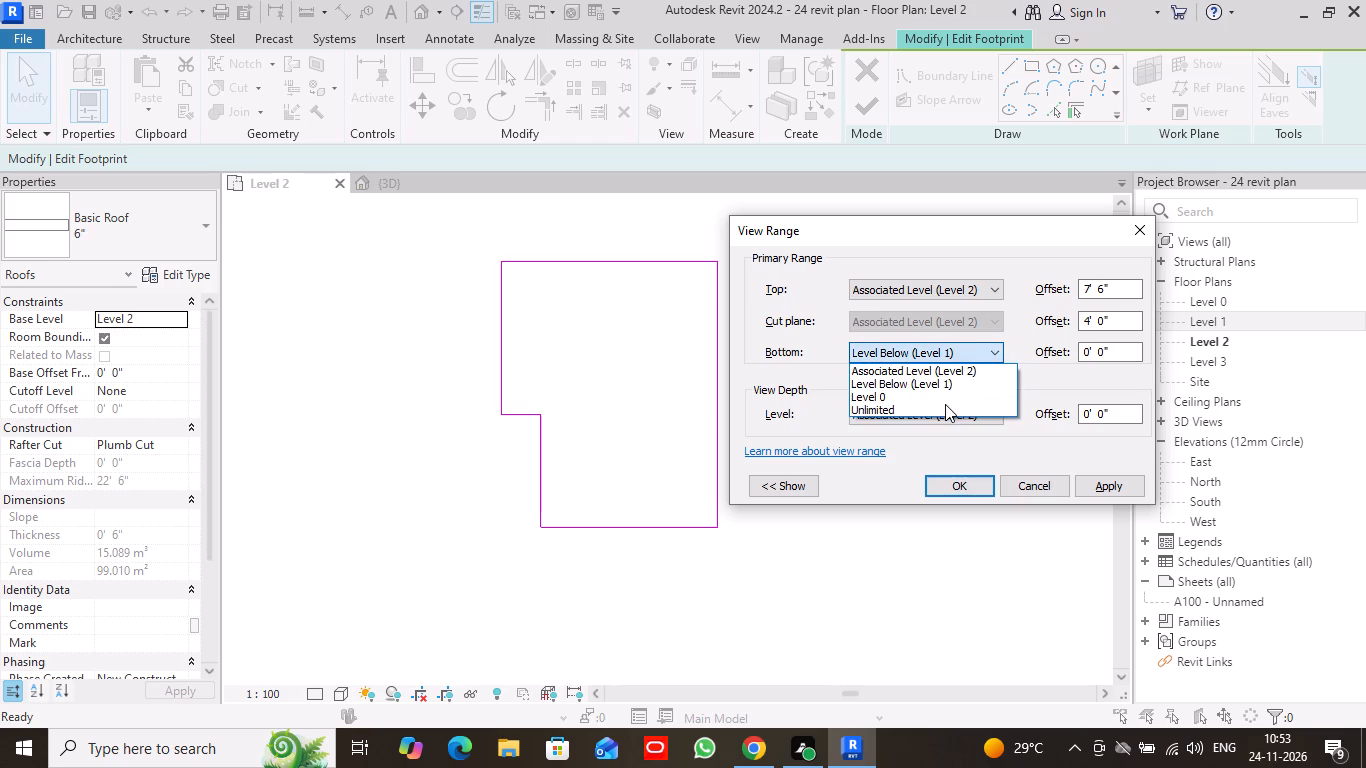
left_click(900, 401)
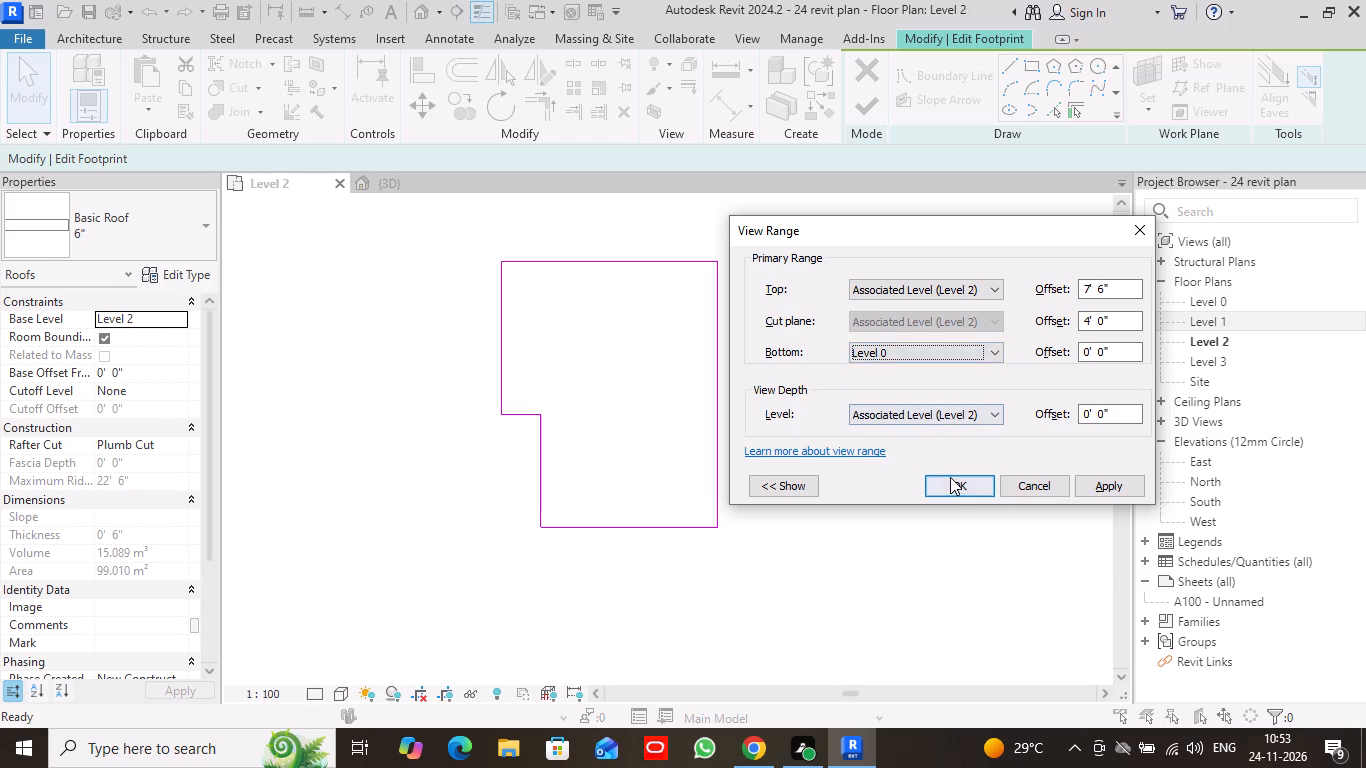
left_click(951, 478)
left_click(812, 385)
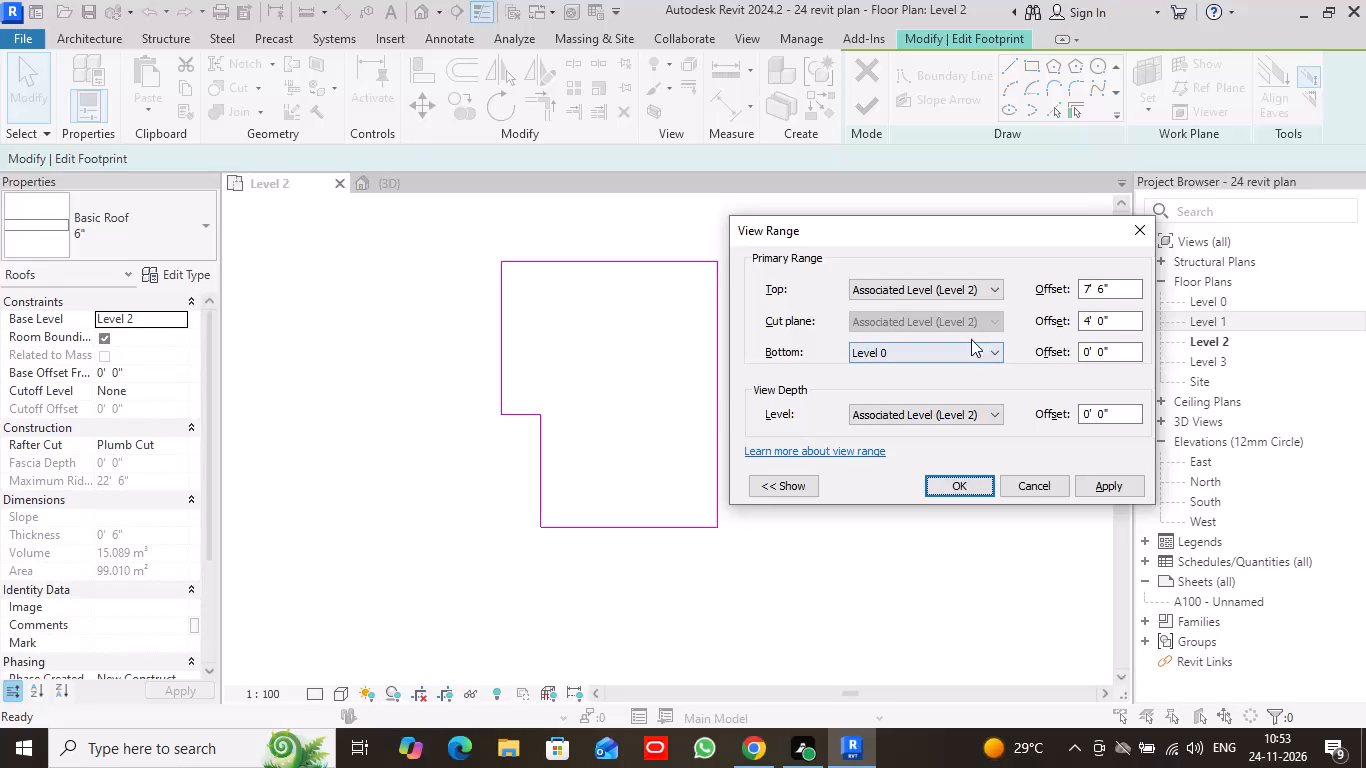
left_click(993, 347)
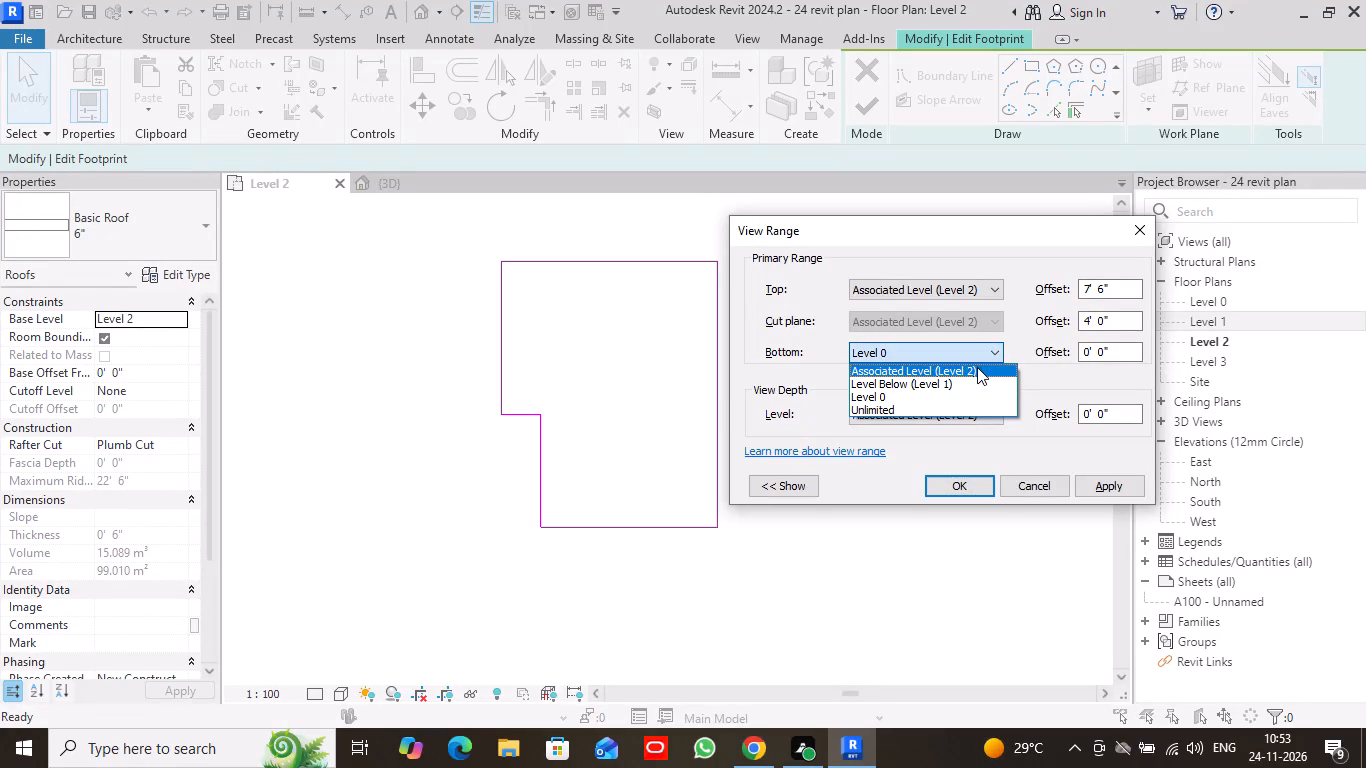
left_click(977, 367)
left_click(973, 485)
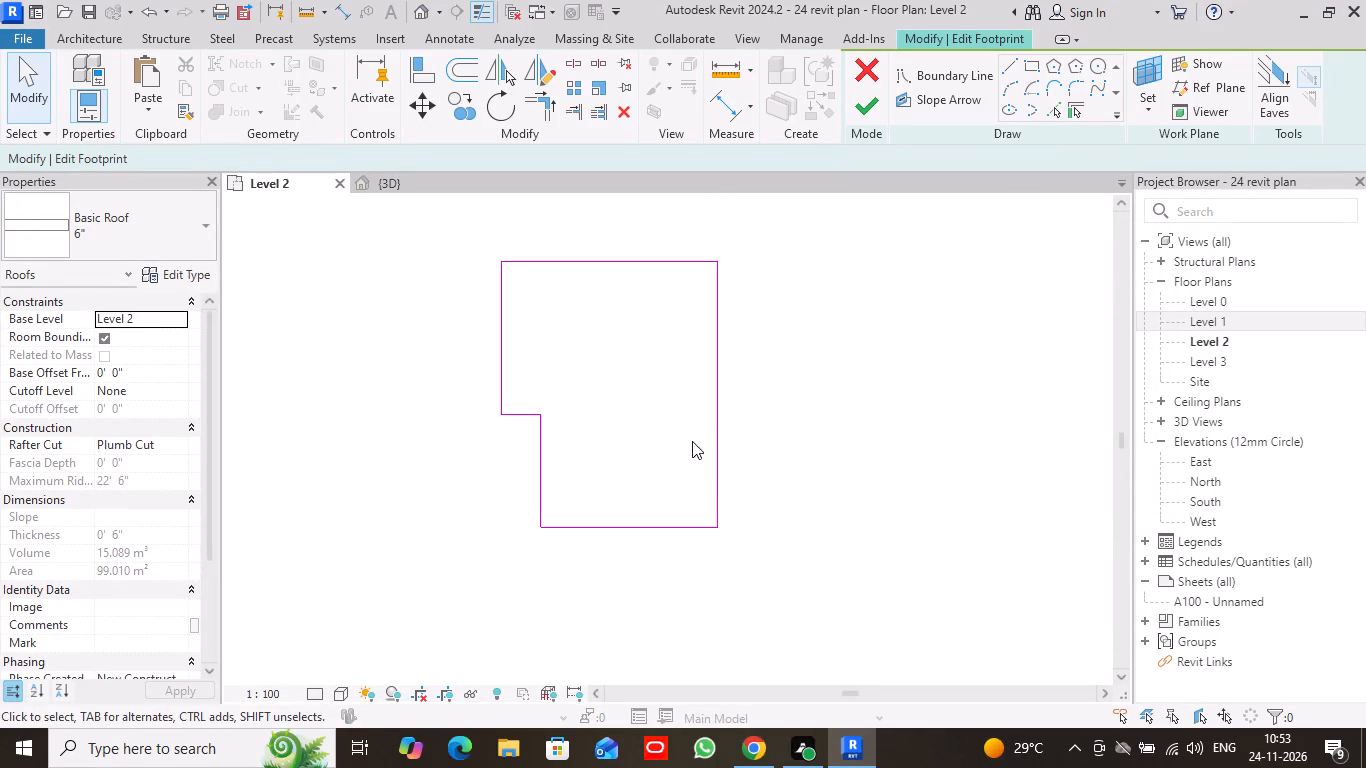
Set the Level 2 plan's view depth to Level Below (Level 1) in the view range.
scroll(691, 439, "down", 3)
middle_click_drag(683, 435, 796, 435)
scroll(724, 409, "up", 2)
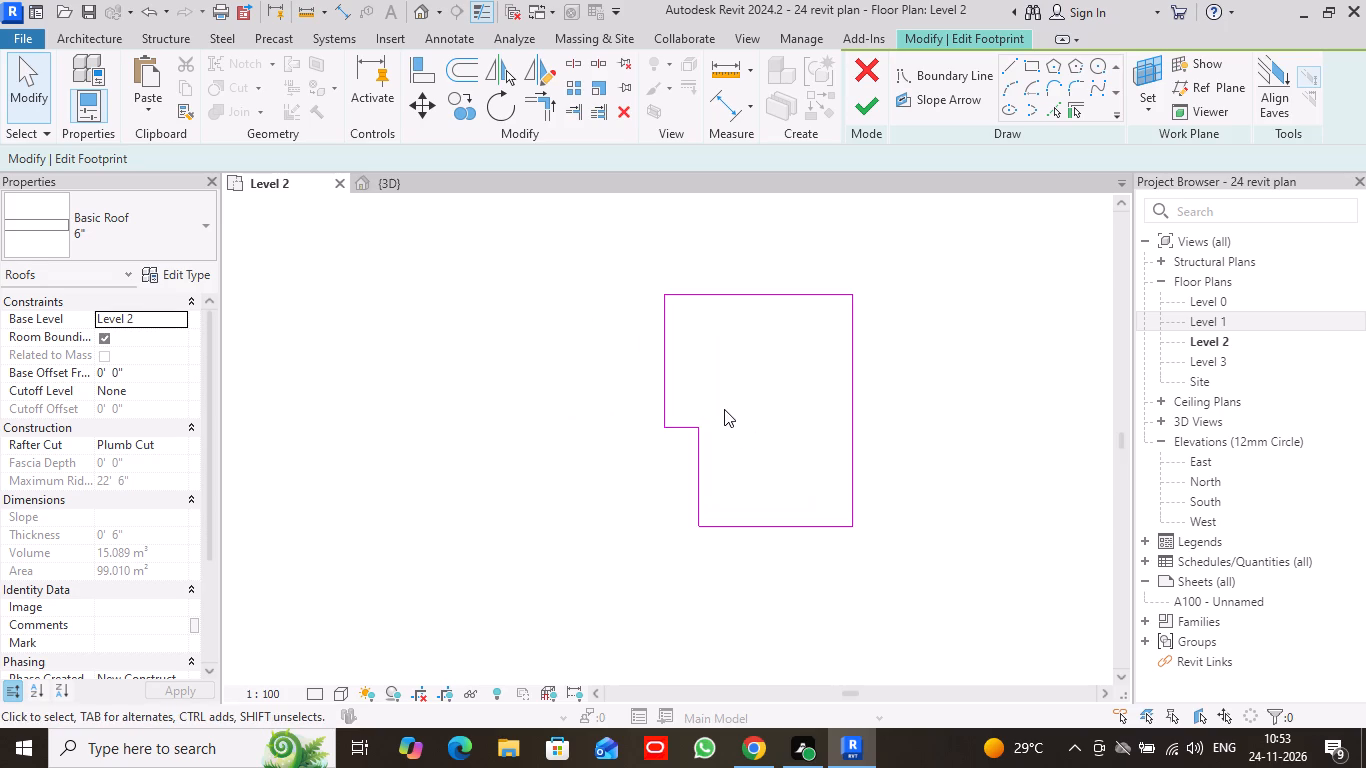
scroll(724, 409, "up", 1)
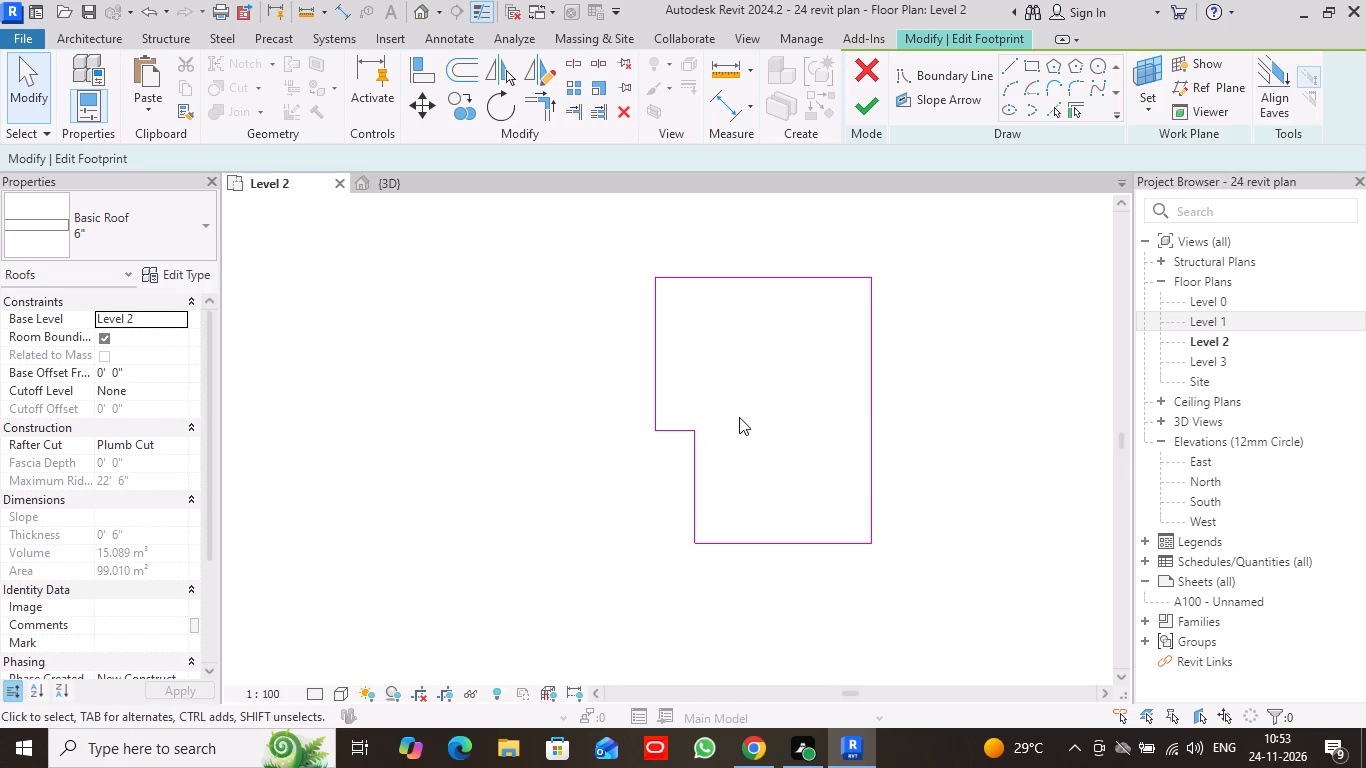
type("vr")
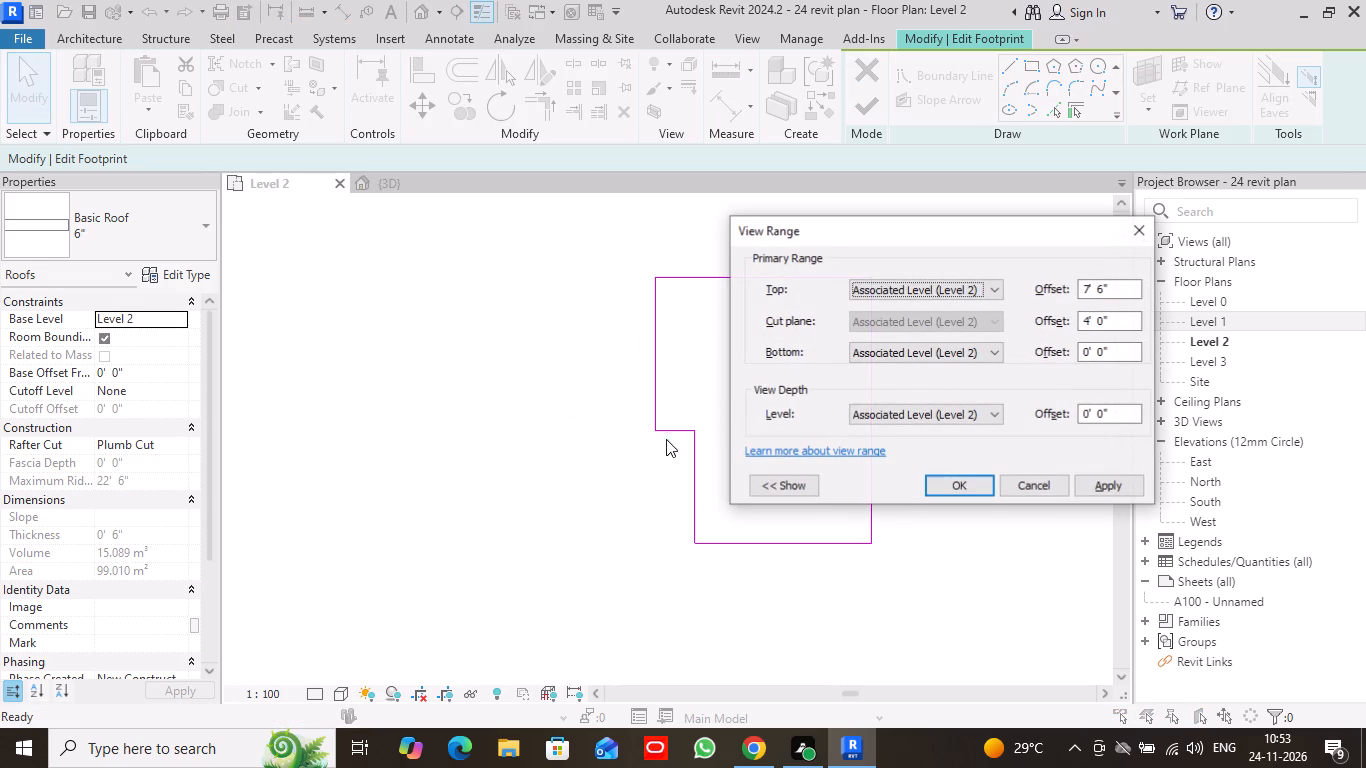
left_click(986, 410)
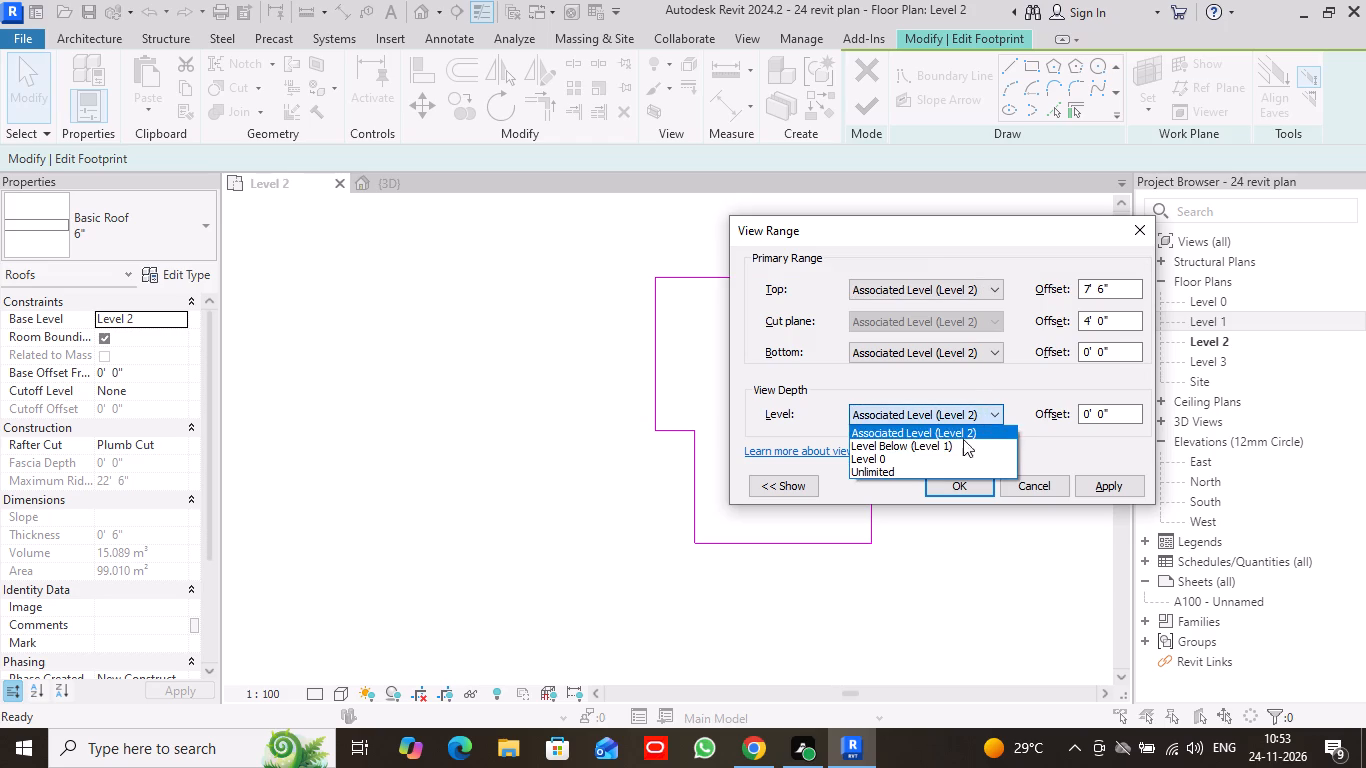
left_click(934, 453)
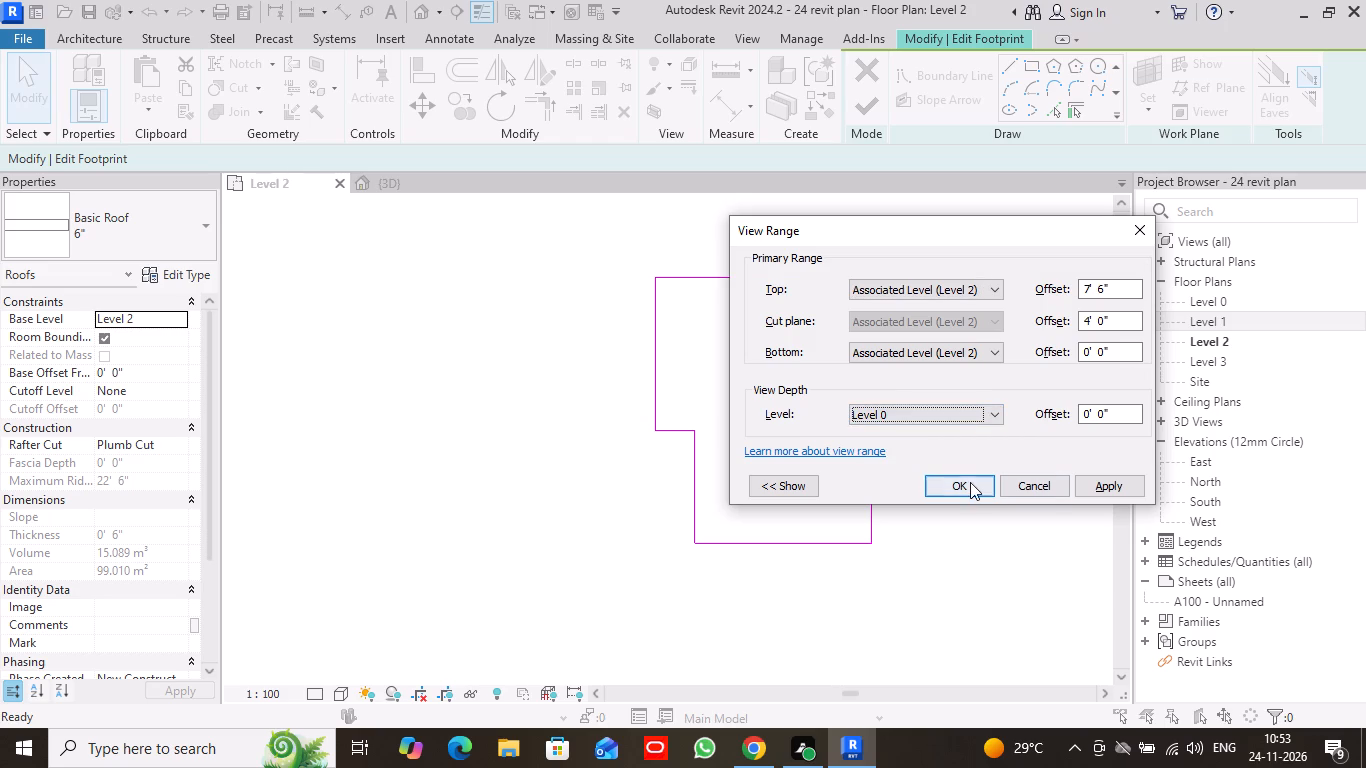
left_click(996, 416)
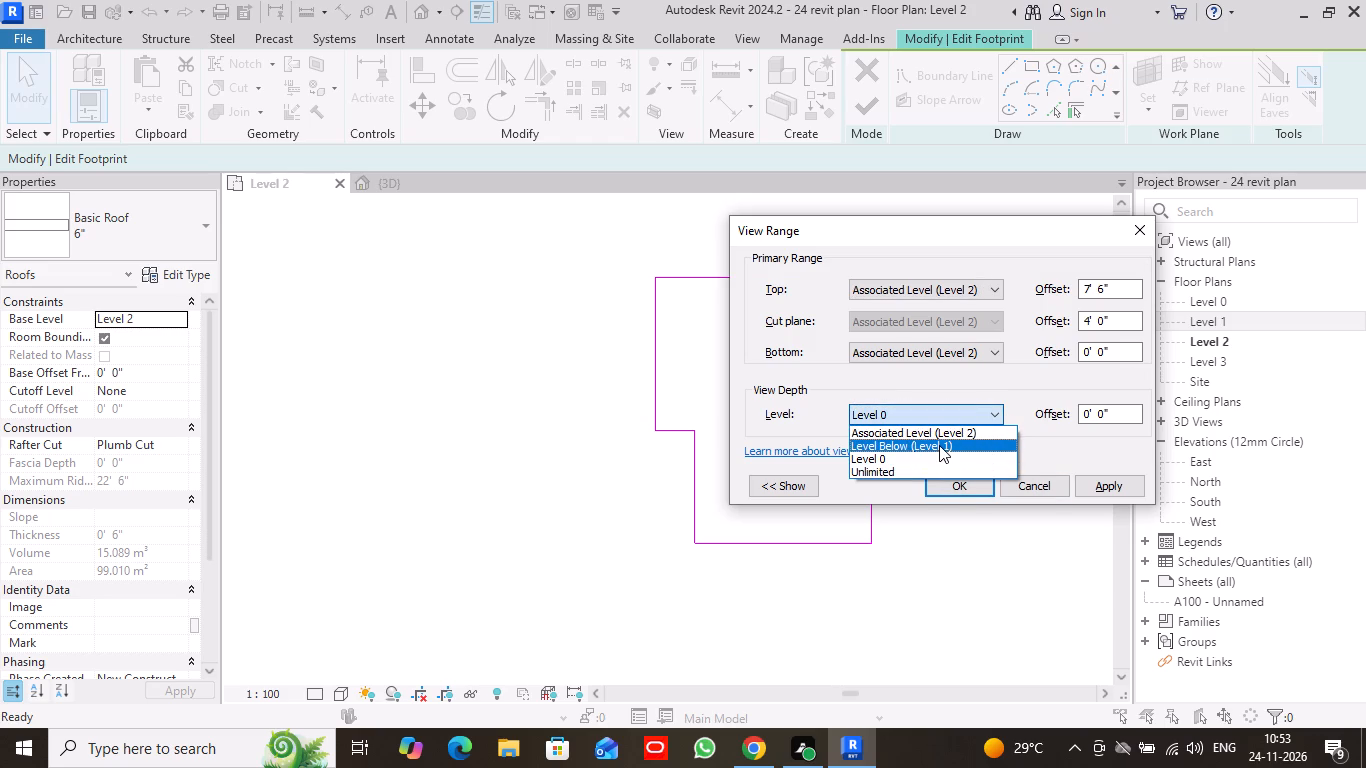
left_click(939, 445)
left_click(971, 482)
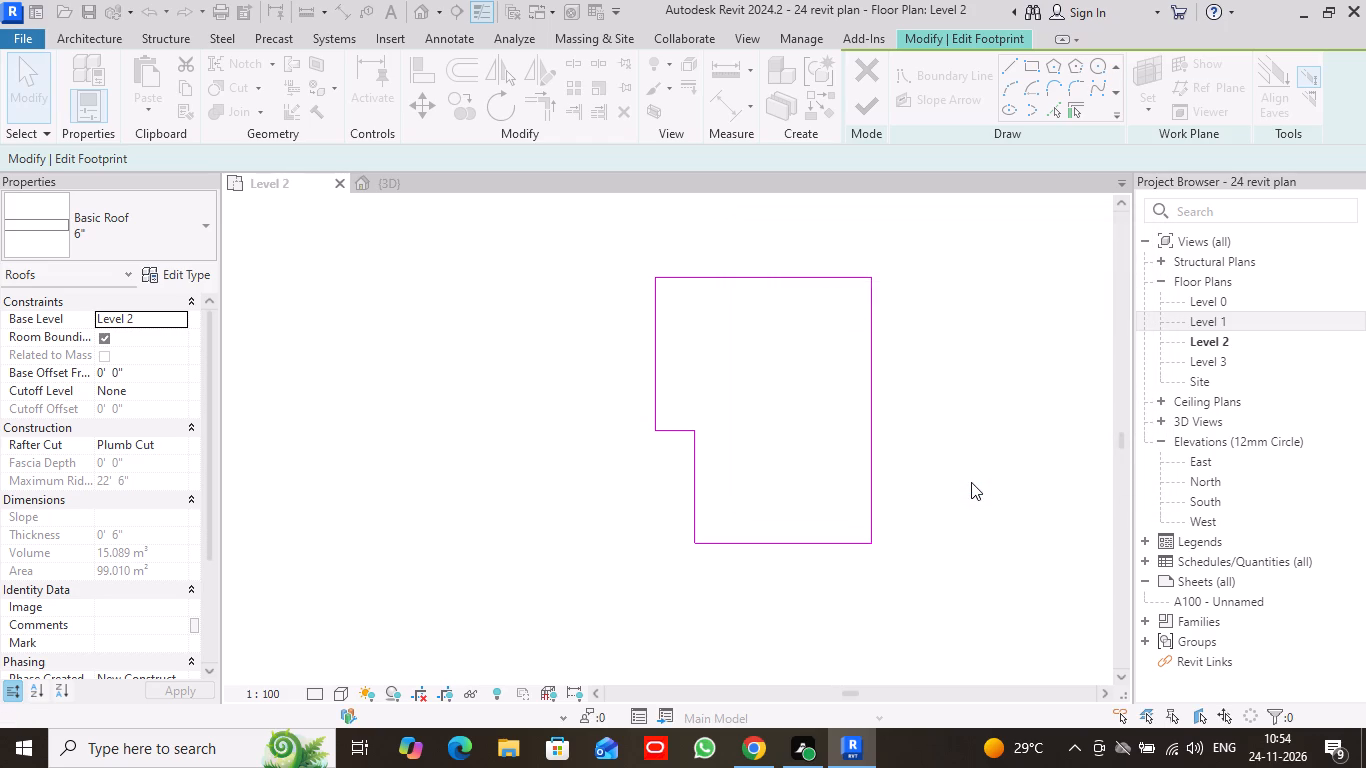
Move the footprint's upper west boundary line inward to the outer face of the large room's west wall.
scroll(771, 445, "up", 2)
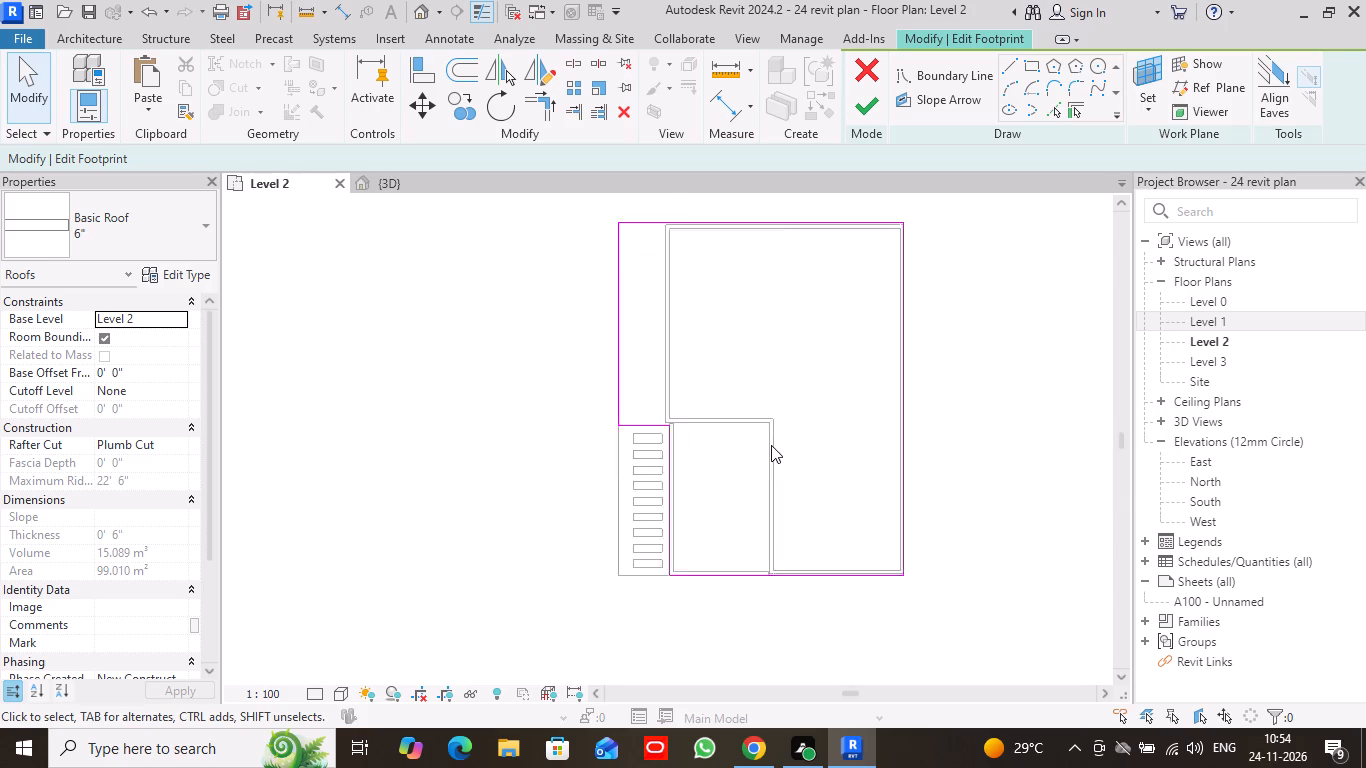
scroll(771, 445, "up", 1)
scroll(789, 382, "down", 1)
middle_click_drag(795, 360, 753, 408)
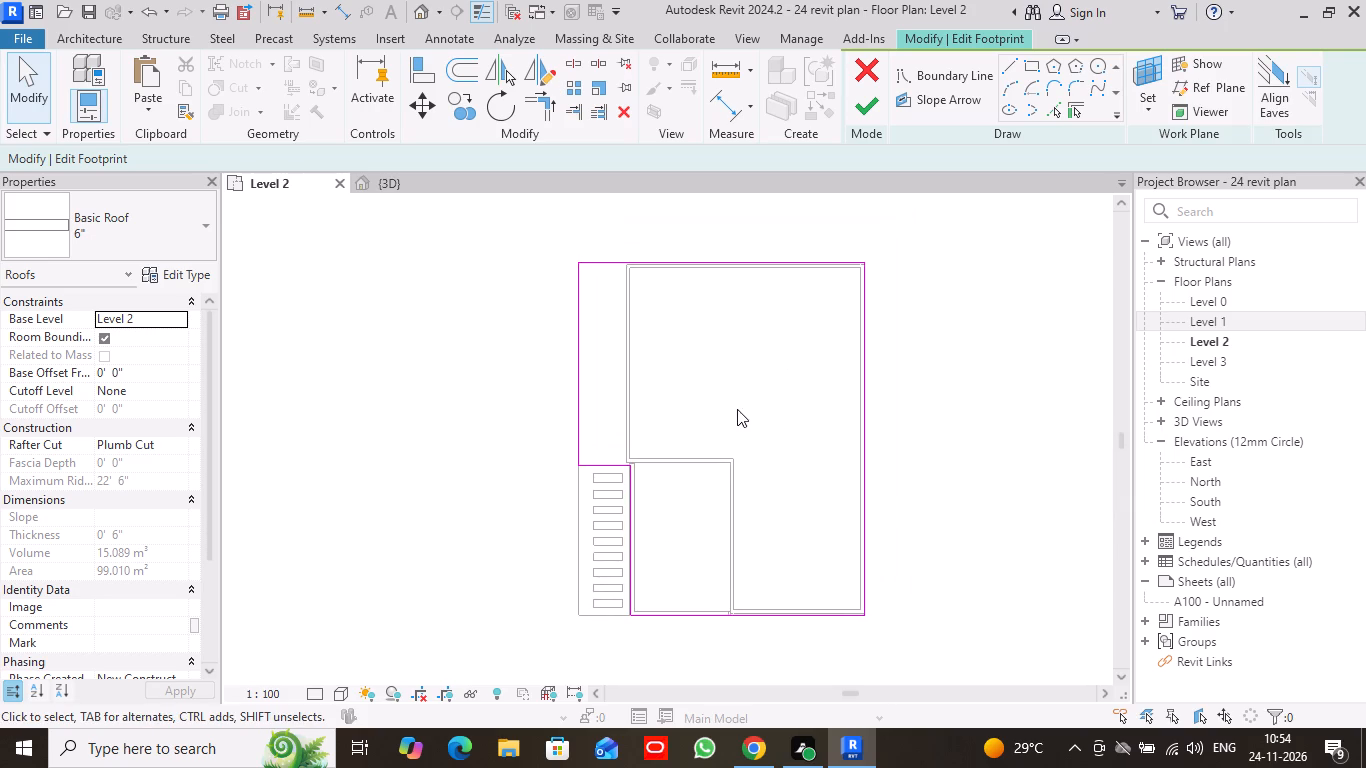
double_click(577, 351)
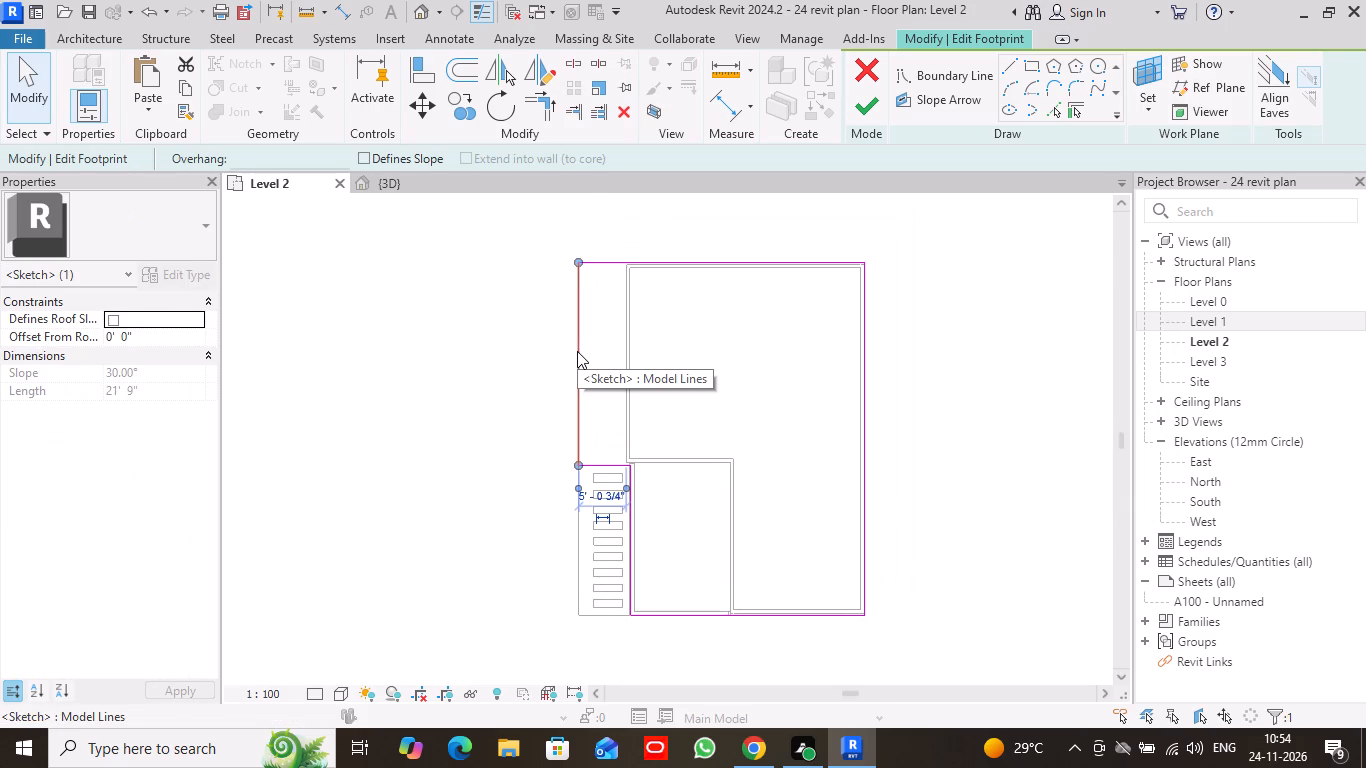
left_click_drag(577, 351, 617, 354)
scroll(678, 490, "up", 7)
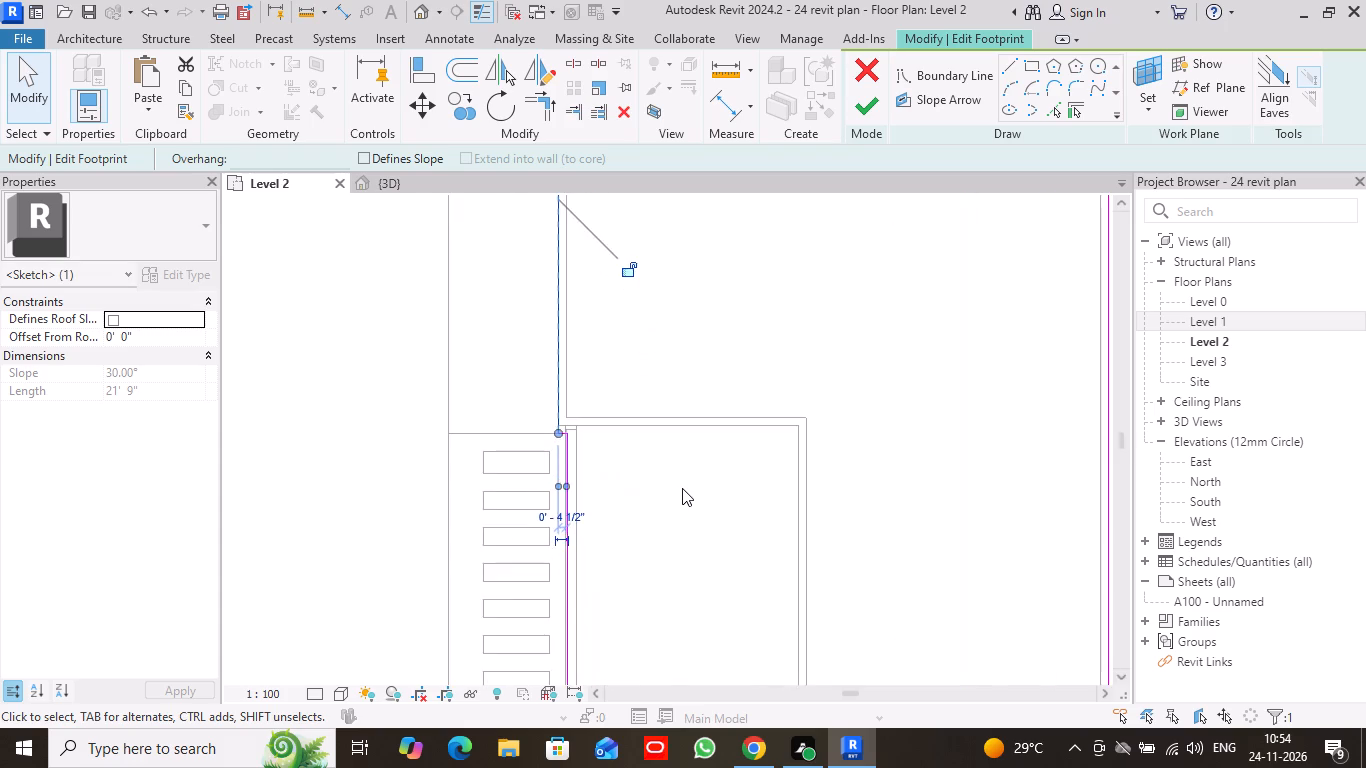
Move the boundary line beside the stairs across the small room to the near face of its east wall.
middle_click_drag(682, 488, 703, 300)
scroll(701, 311, "down", 1)
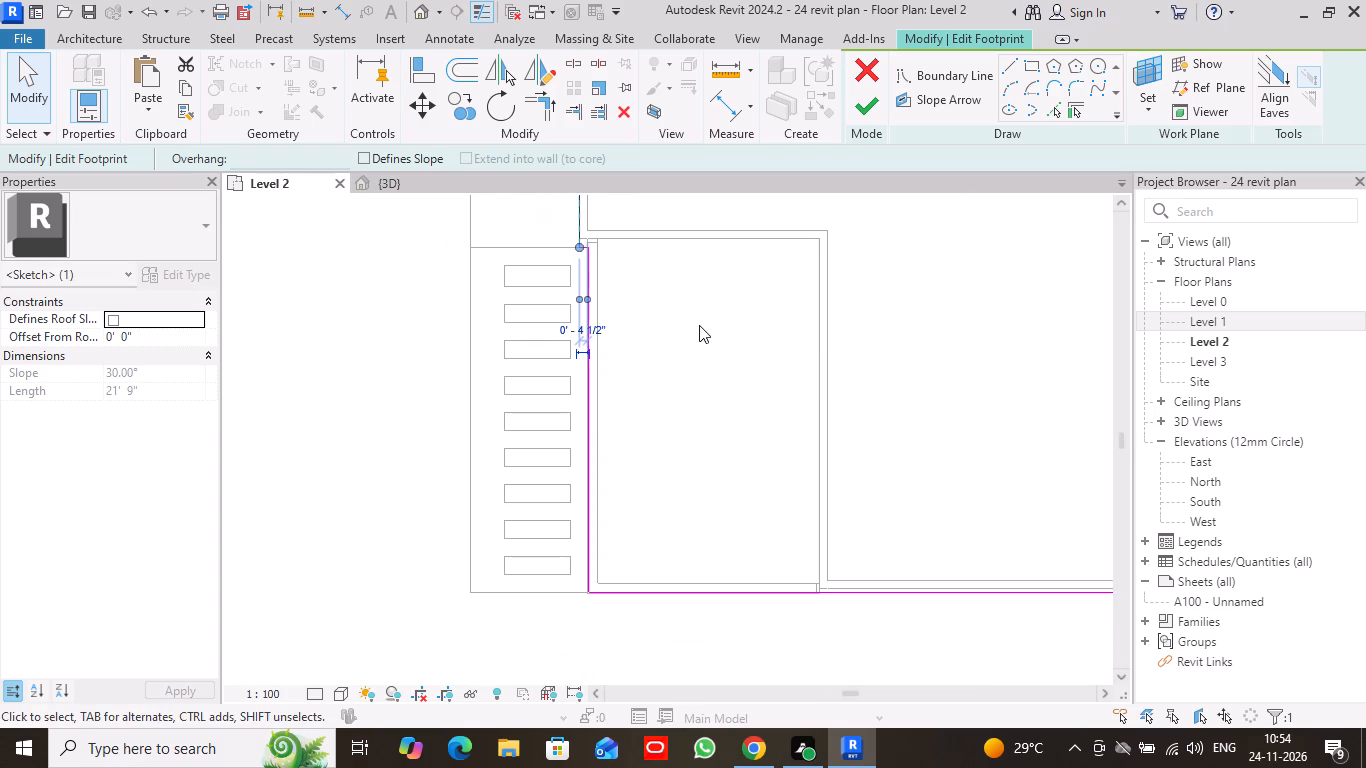
double_click(588, 427)
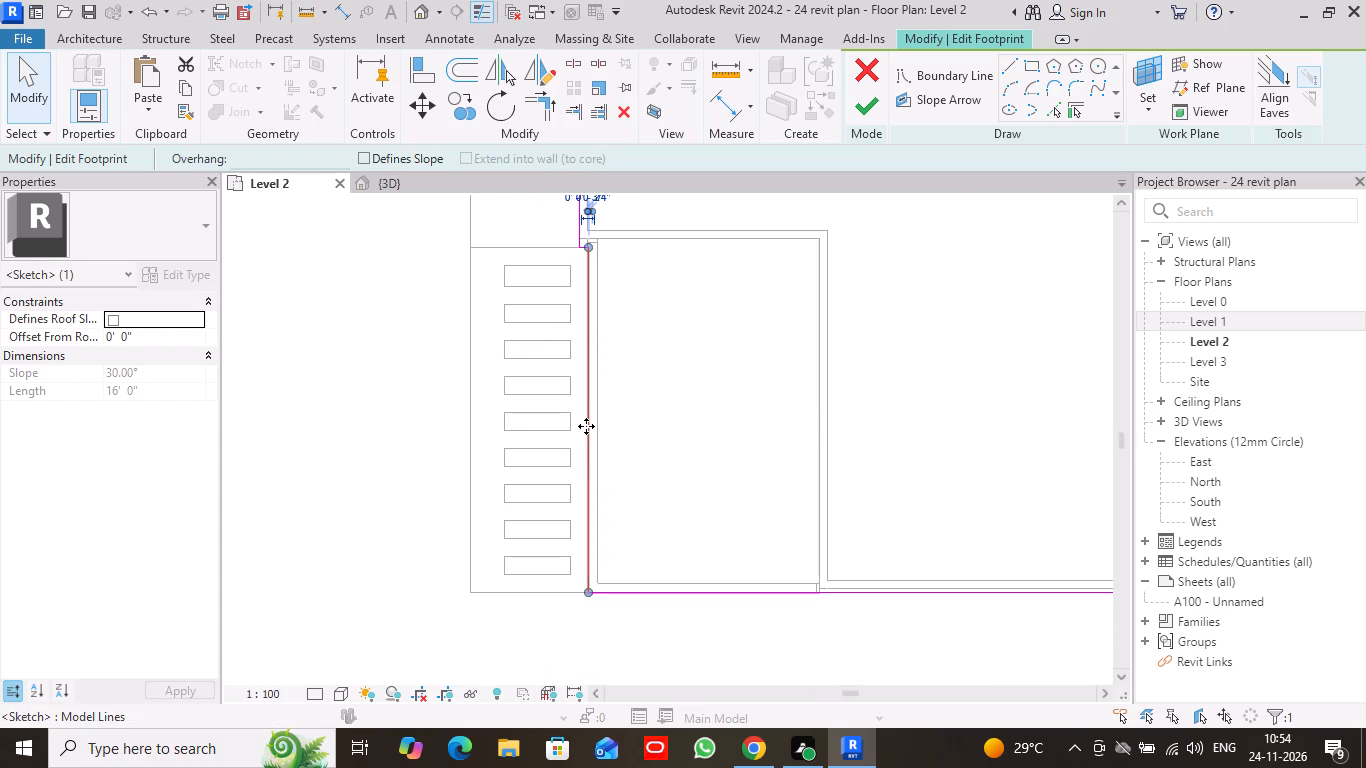
left_click_drag(587, 426, 634, 427)
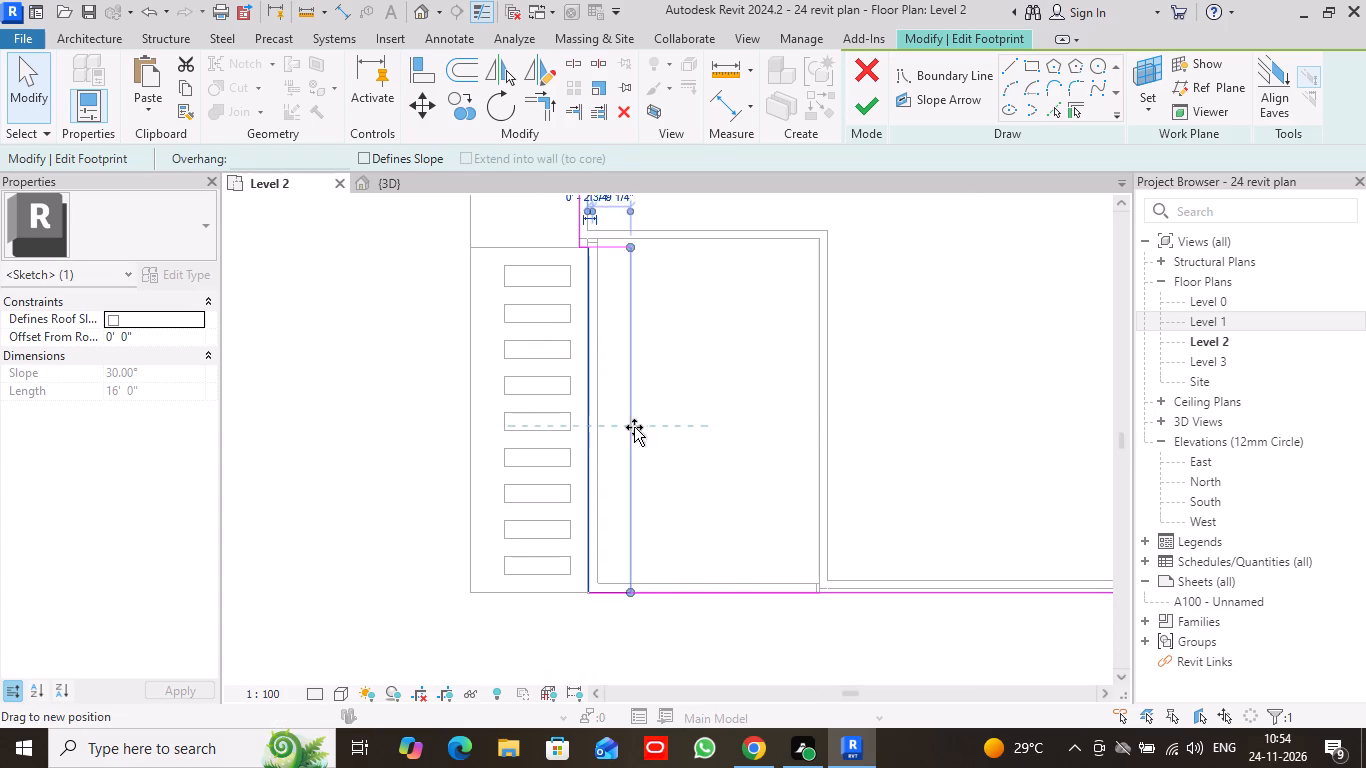
left_click_drag(634, 427, 810, 424)
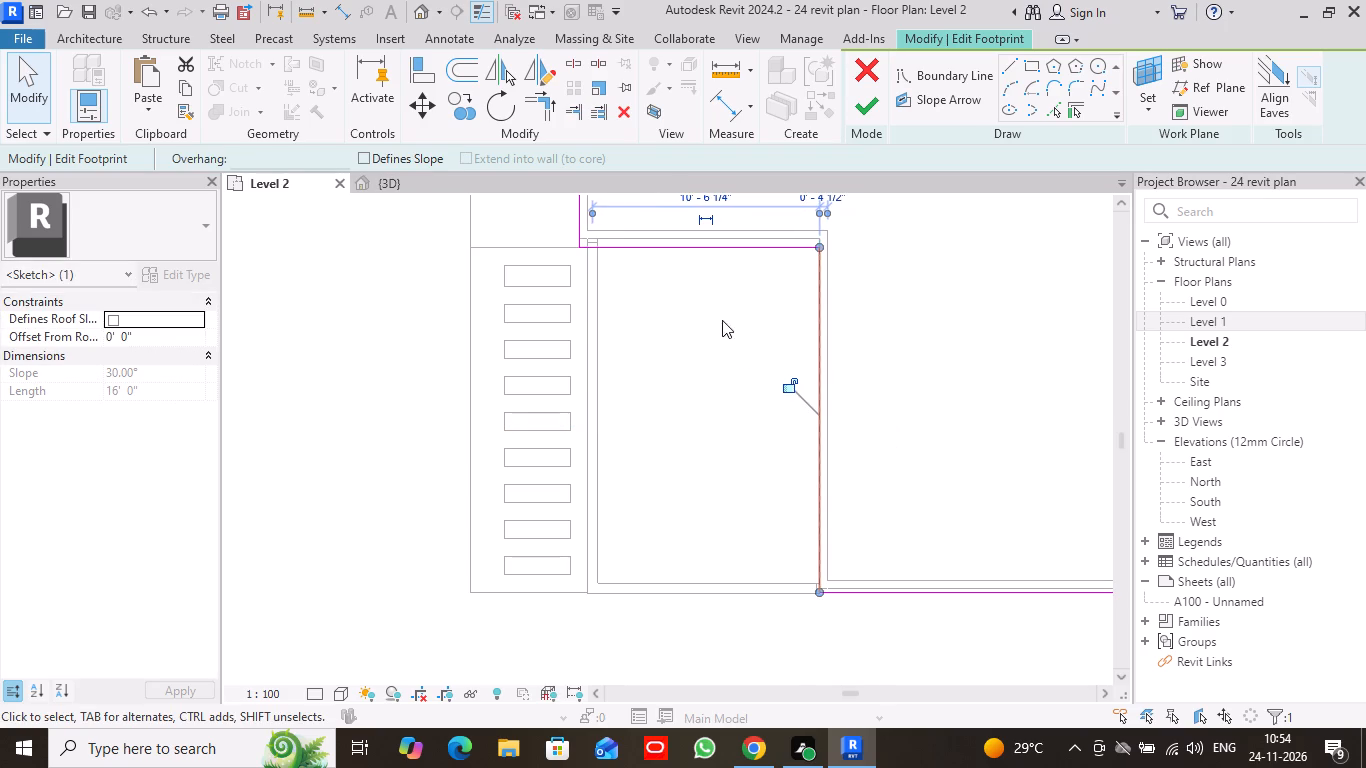
Move the short horizontal boundary line above the small room up to the room-side face of its north wall.
middle_click_drag(718, 291, 723, 409)
scroll(722, 411, "up", 3)
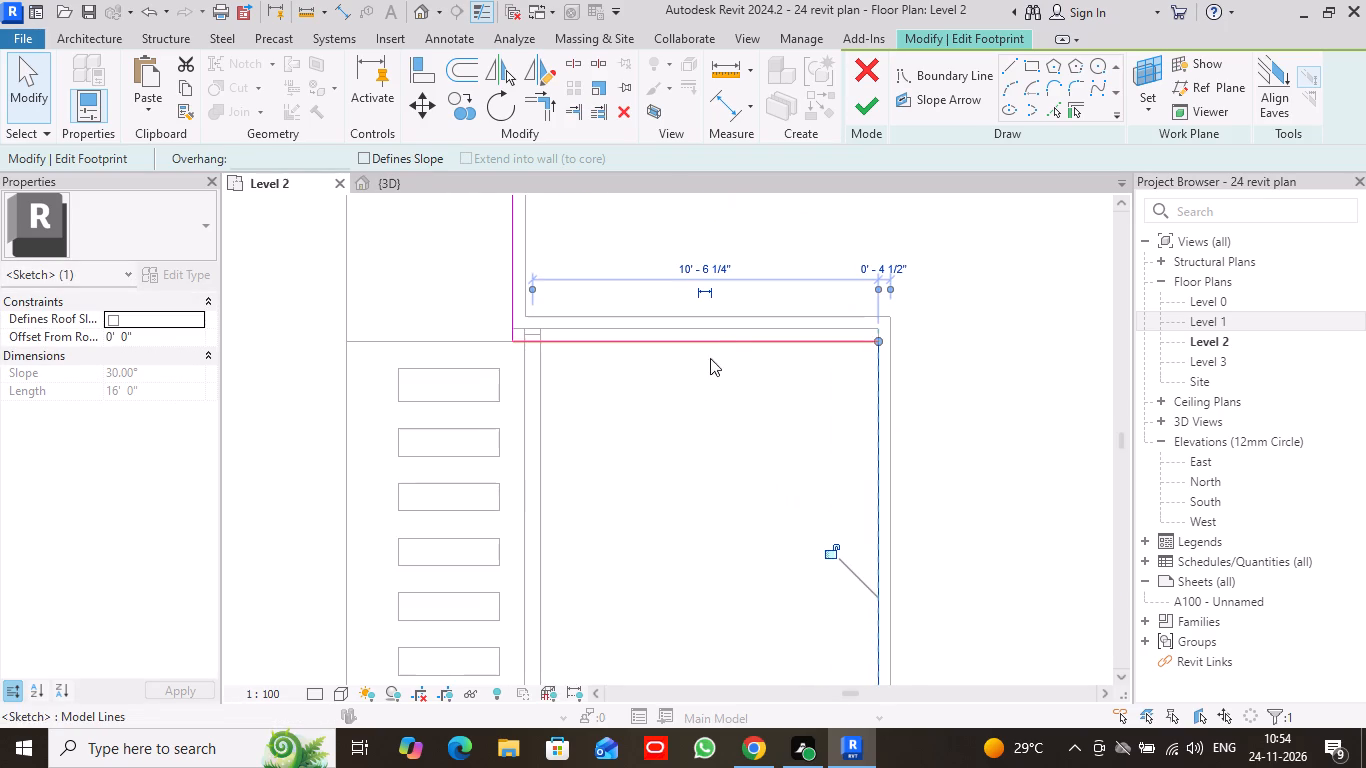
middle_click_drag(695, 388, 710, 485)
scroll(710, 485, "up", 3)
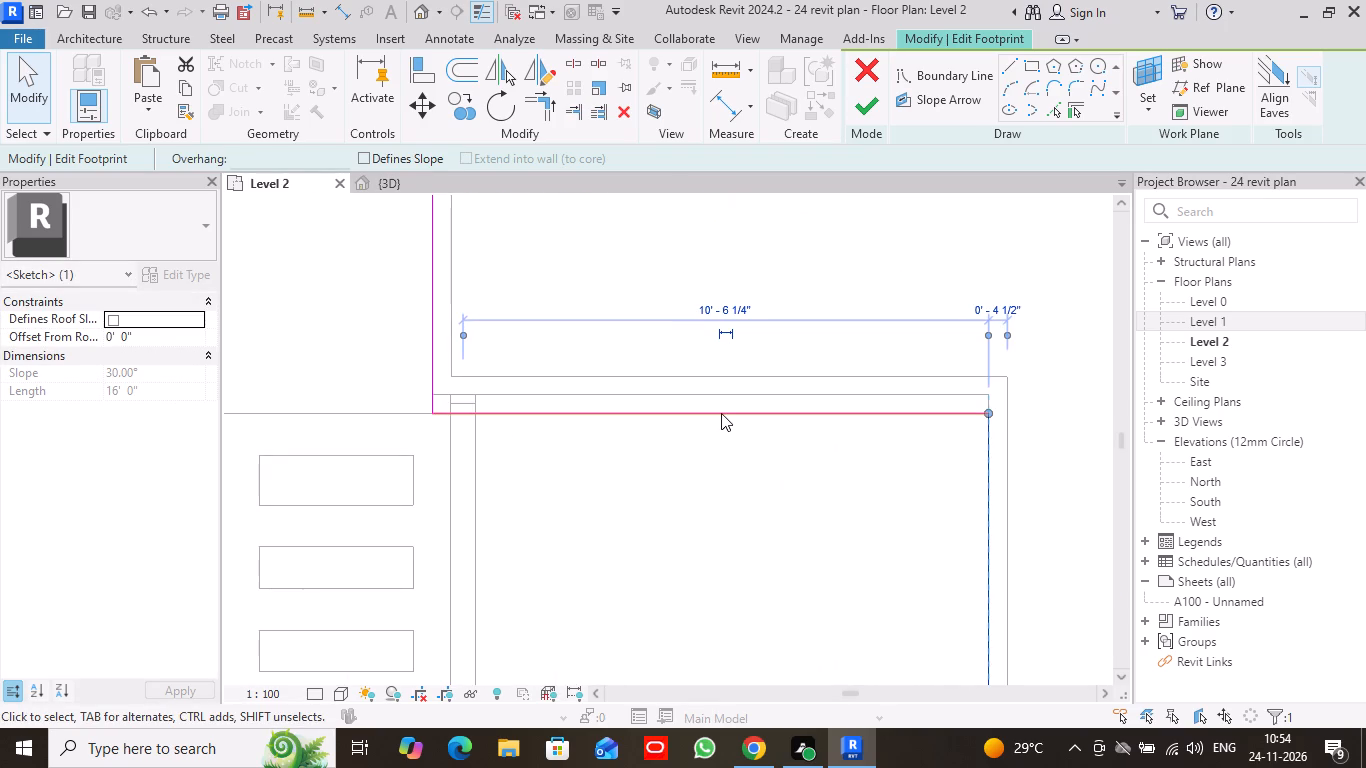
double_click(721, 413)
left_click_drag(722, 412, 723, 399)
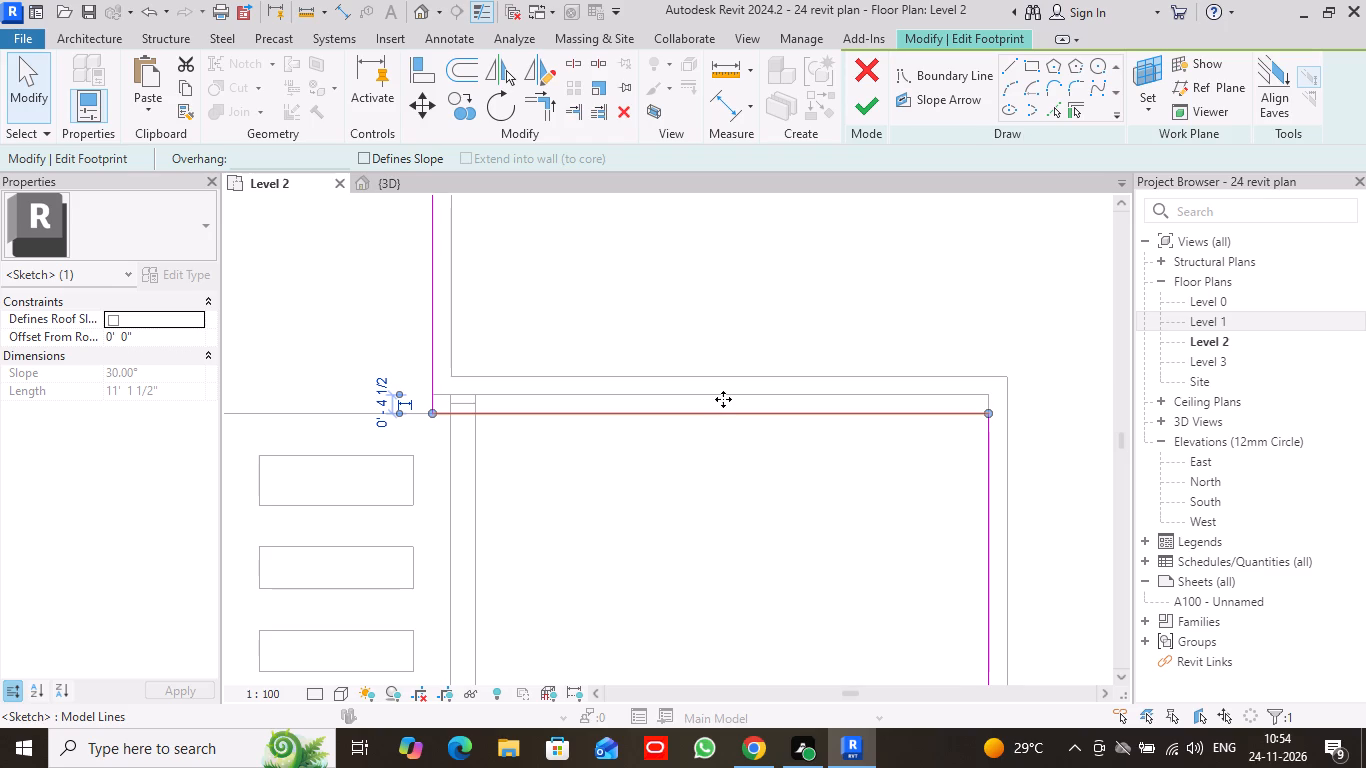
left_click_drag(723, 399, 726, 386)
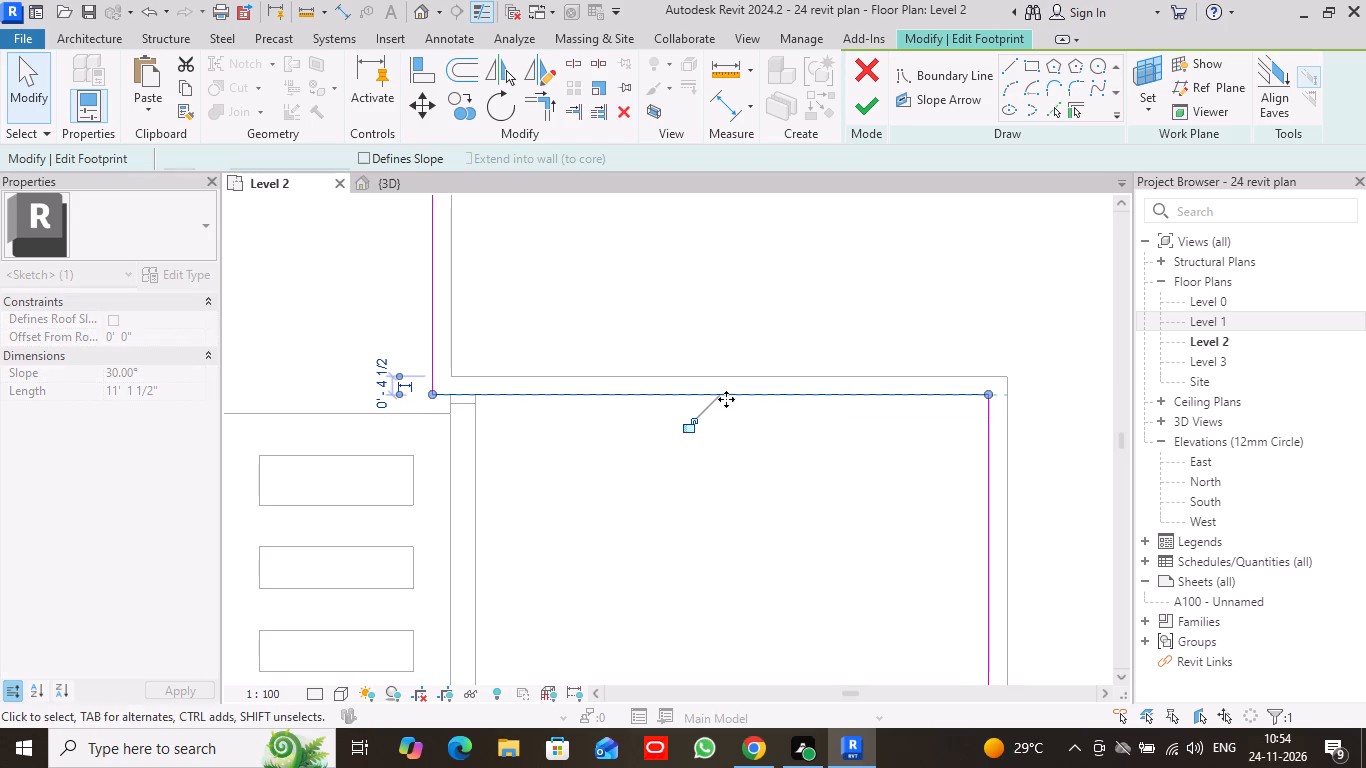
scroll(733, 445, "down", 6)
middle_click_drag(955, 524, 851, 307)
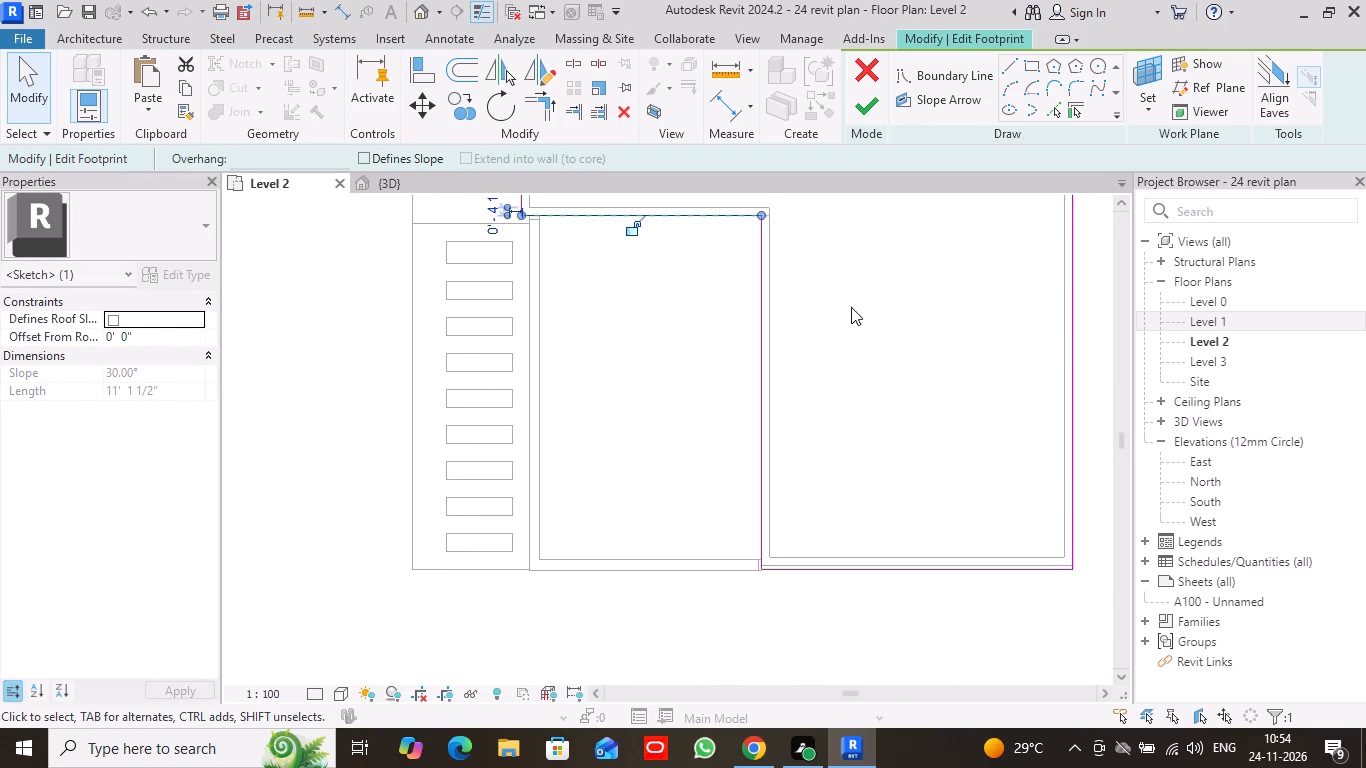
Finish the Level 2 roof footprint edit and open the 3D view with nothing selected.
scroll(946, 344, "down", 2)
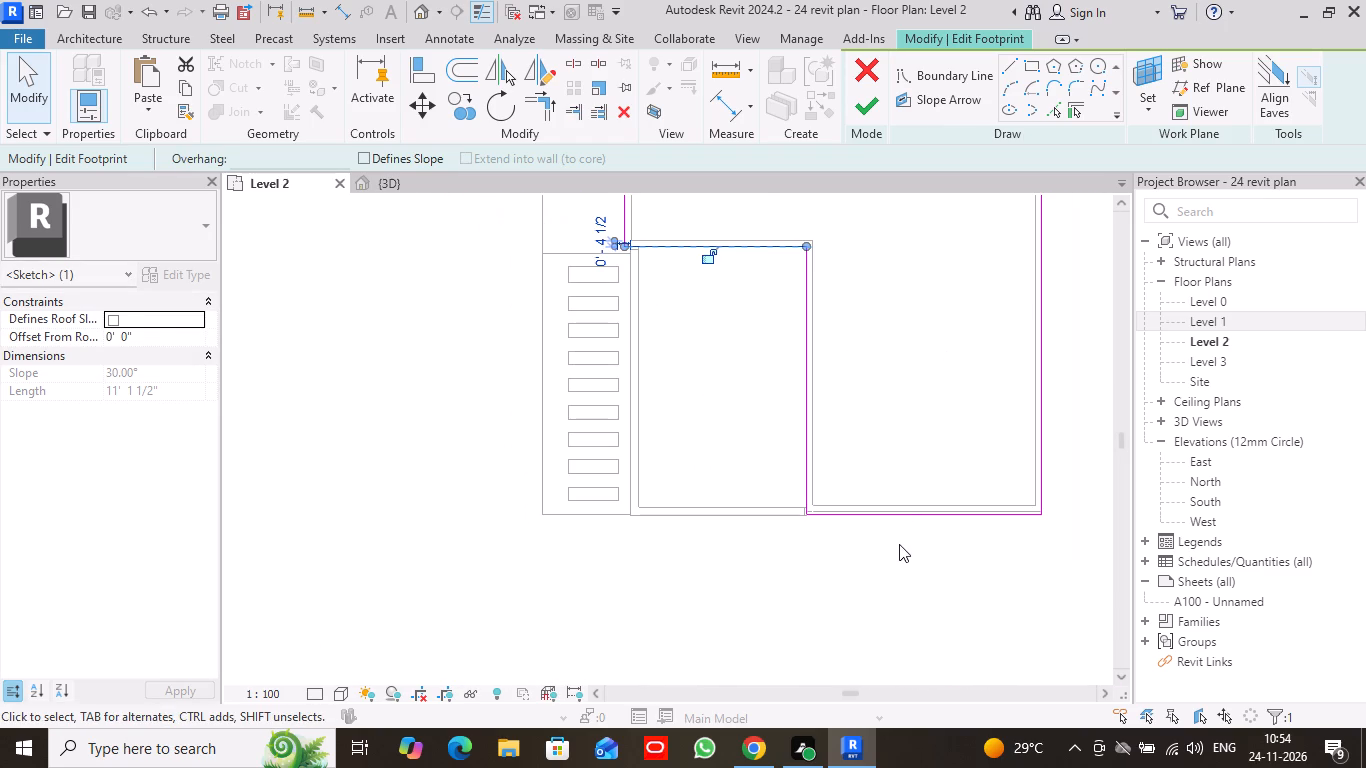
scroll(897, 545, "up", 5)
scroll(888, 364, "down", 5)
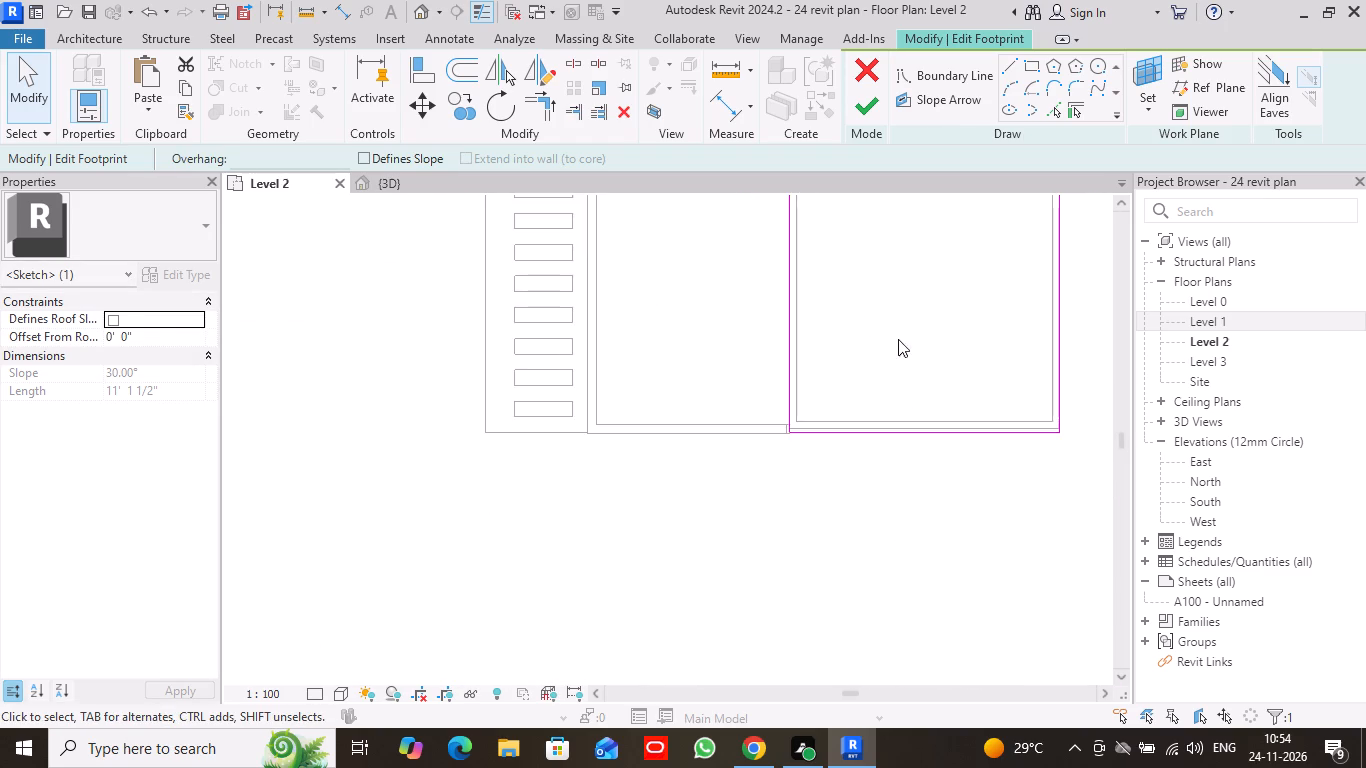
middle_click_drag(927, 275, 933, 629)
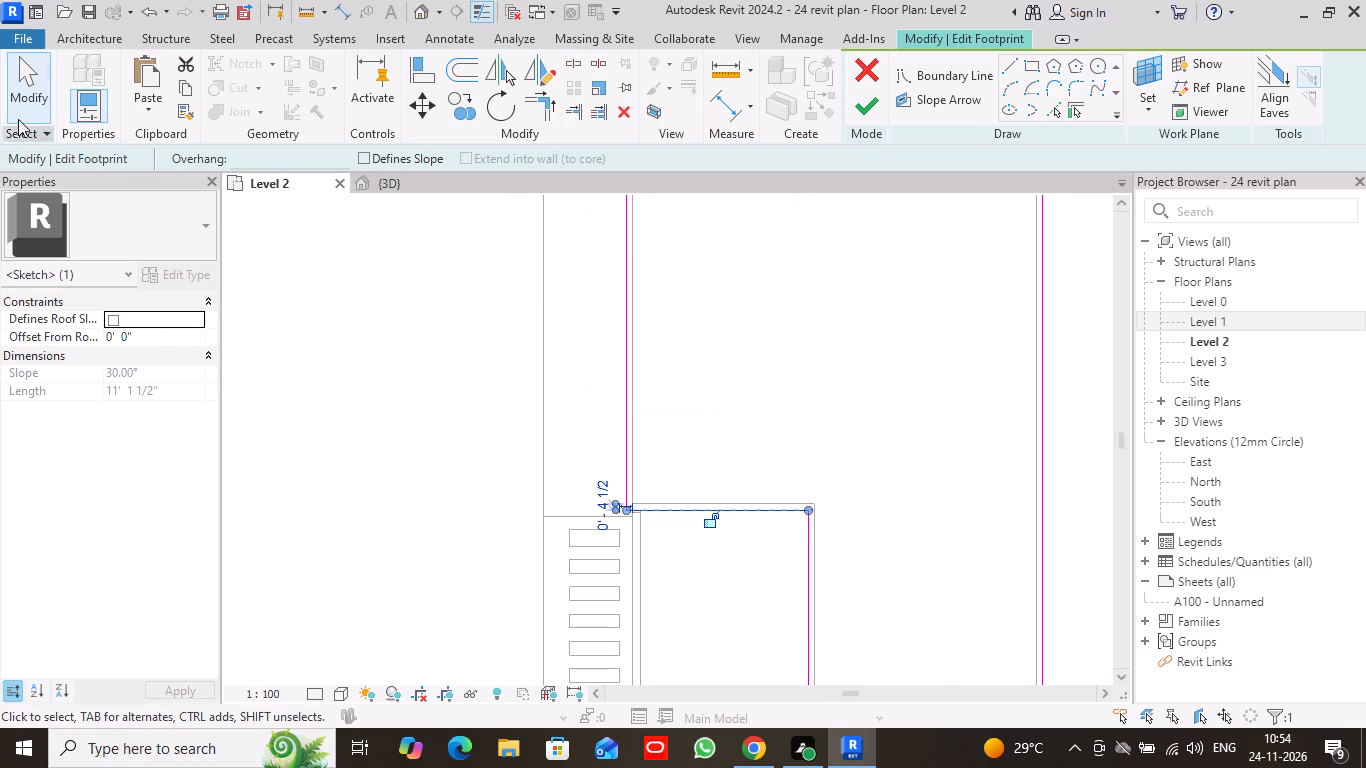
left_click(20, 84)
scroll(901, 315, "down", 2)
middle_click_drag(915, 294, 883, 371)
scroll(879, 327, "up", 5)
middle_click_drag(884, 308, 884, 454)
scroll(757, 435, "down", 6)
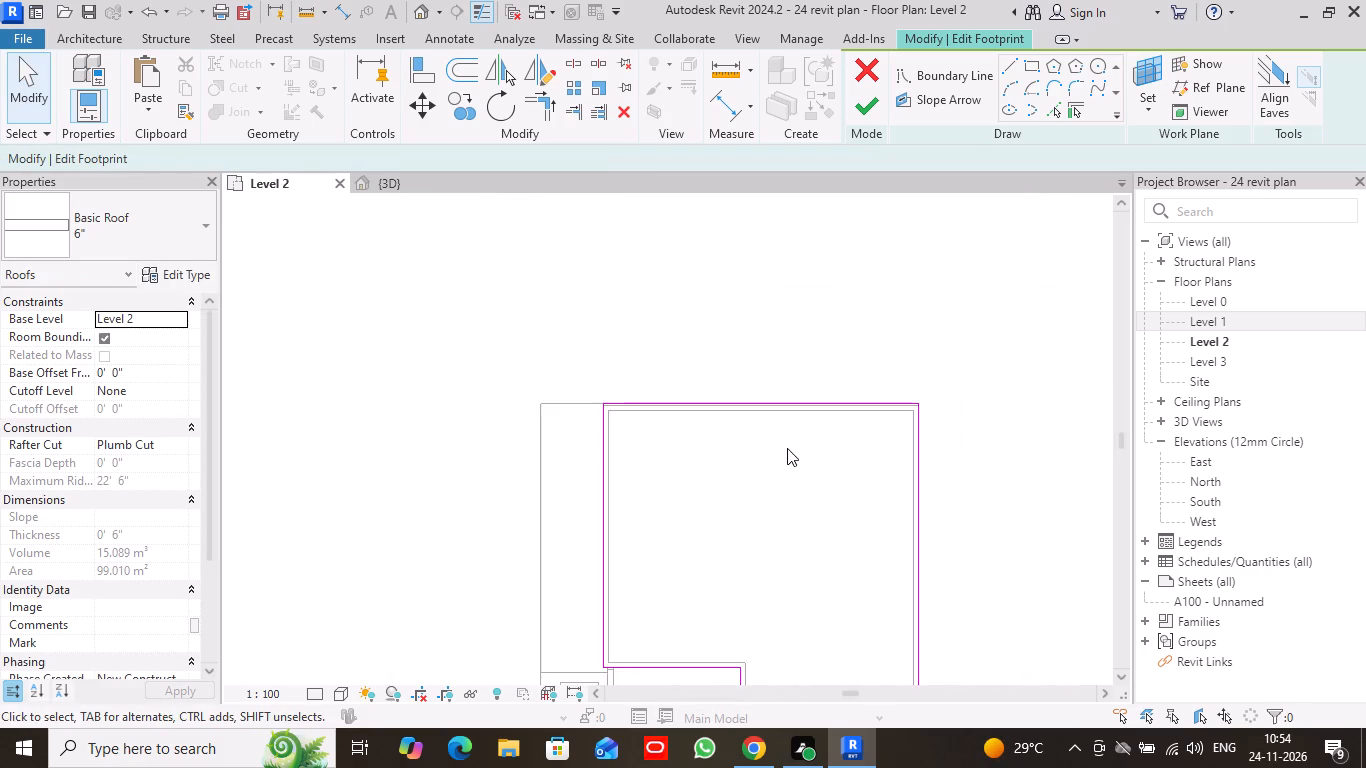
left_click(878, 96)
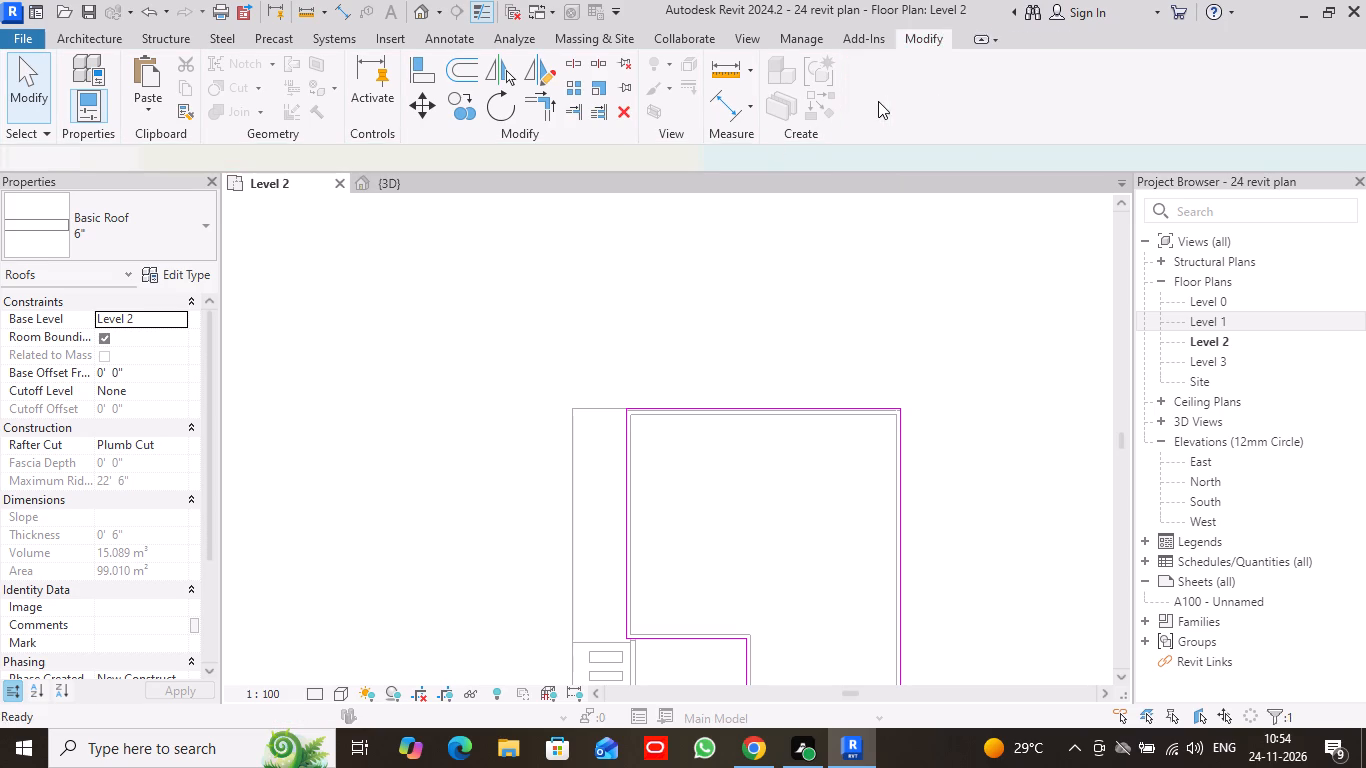
left_click(422, 179)
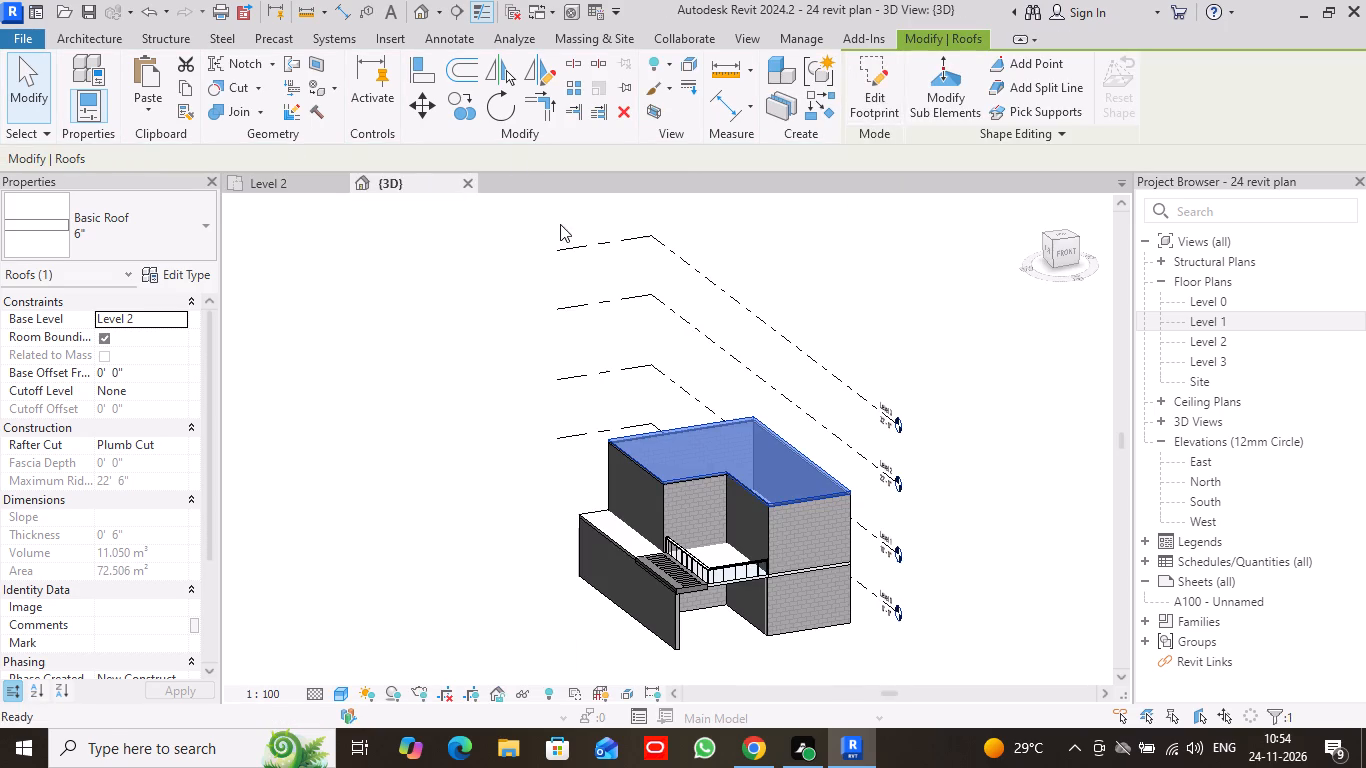
left_click(19, 87)
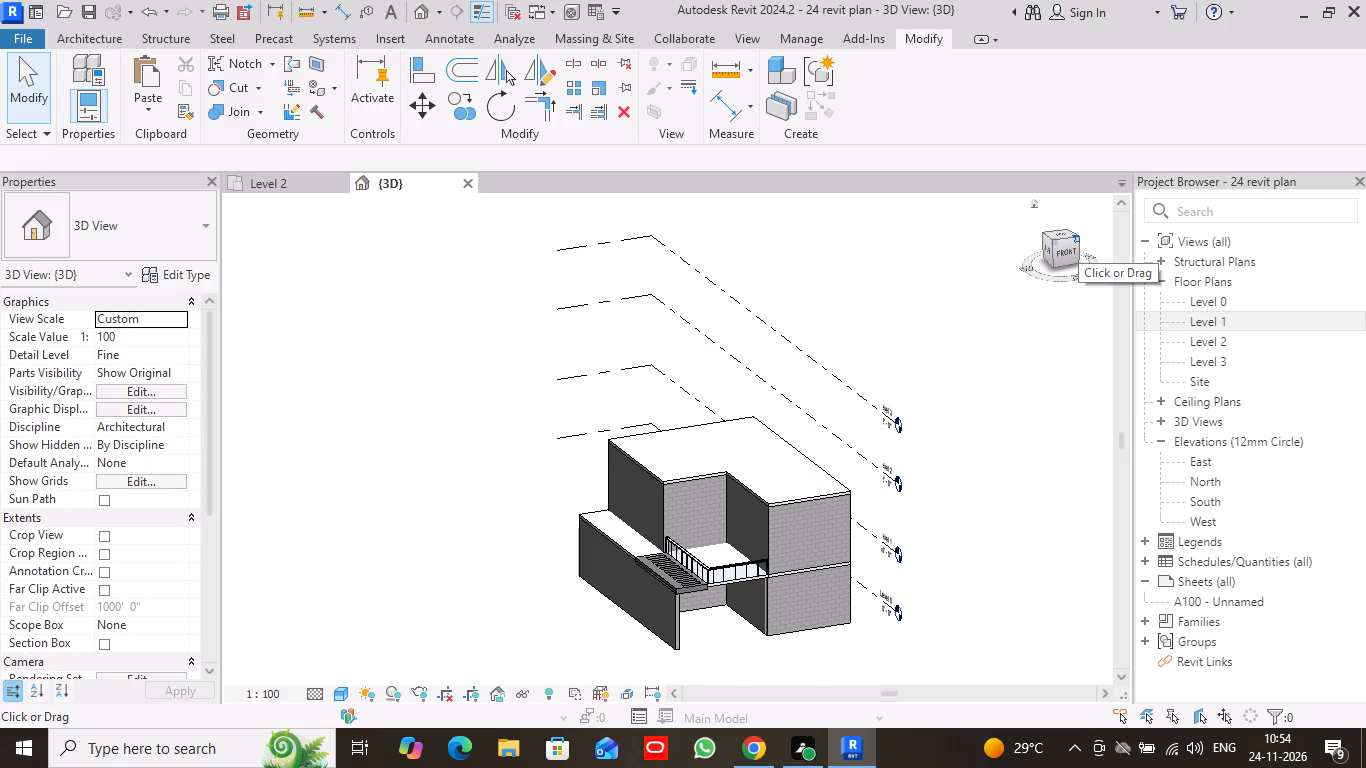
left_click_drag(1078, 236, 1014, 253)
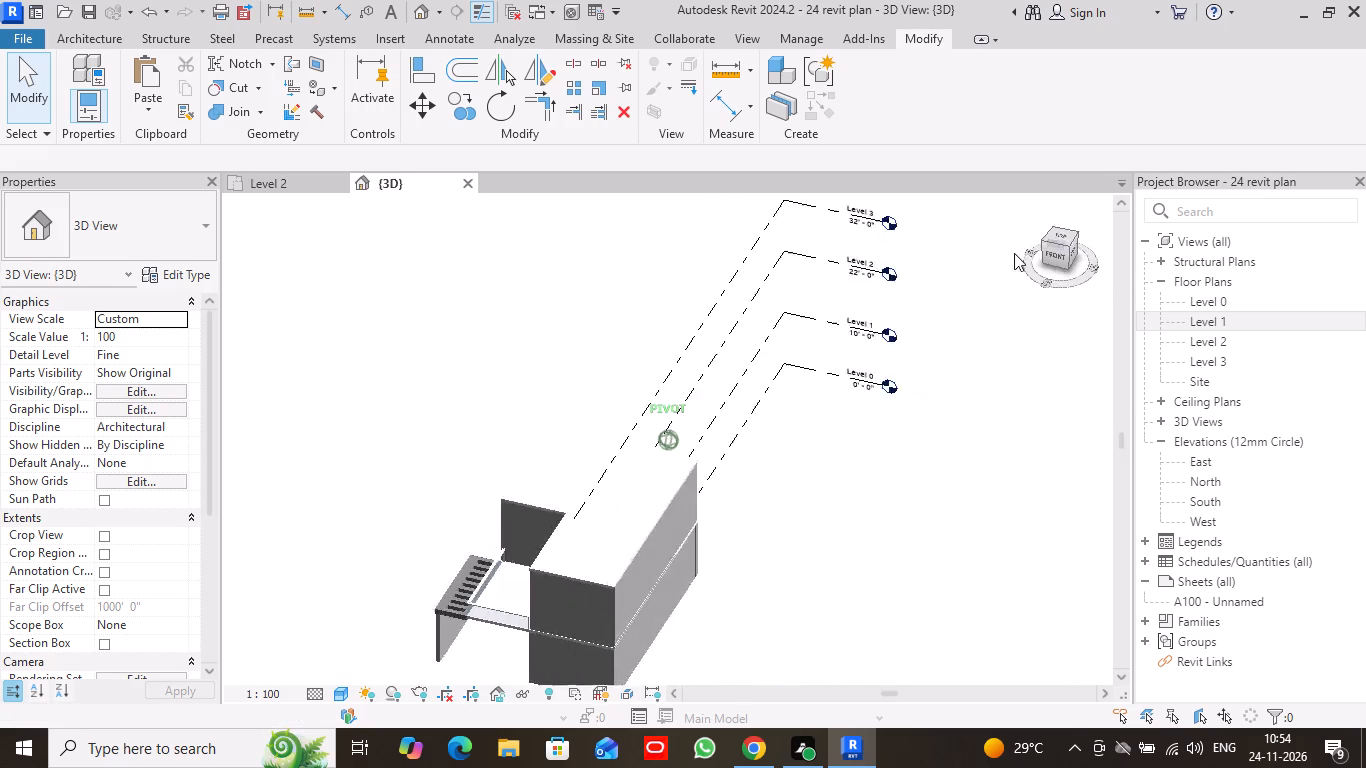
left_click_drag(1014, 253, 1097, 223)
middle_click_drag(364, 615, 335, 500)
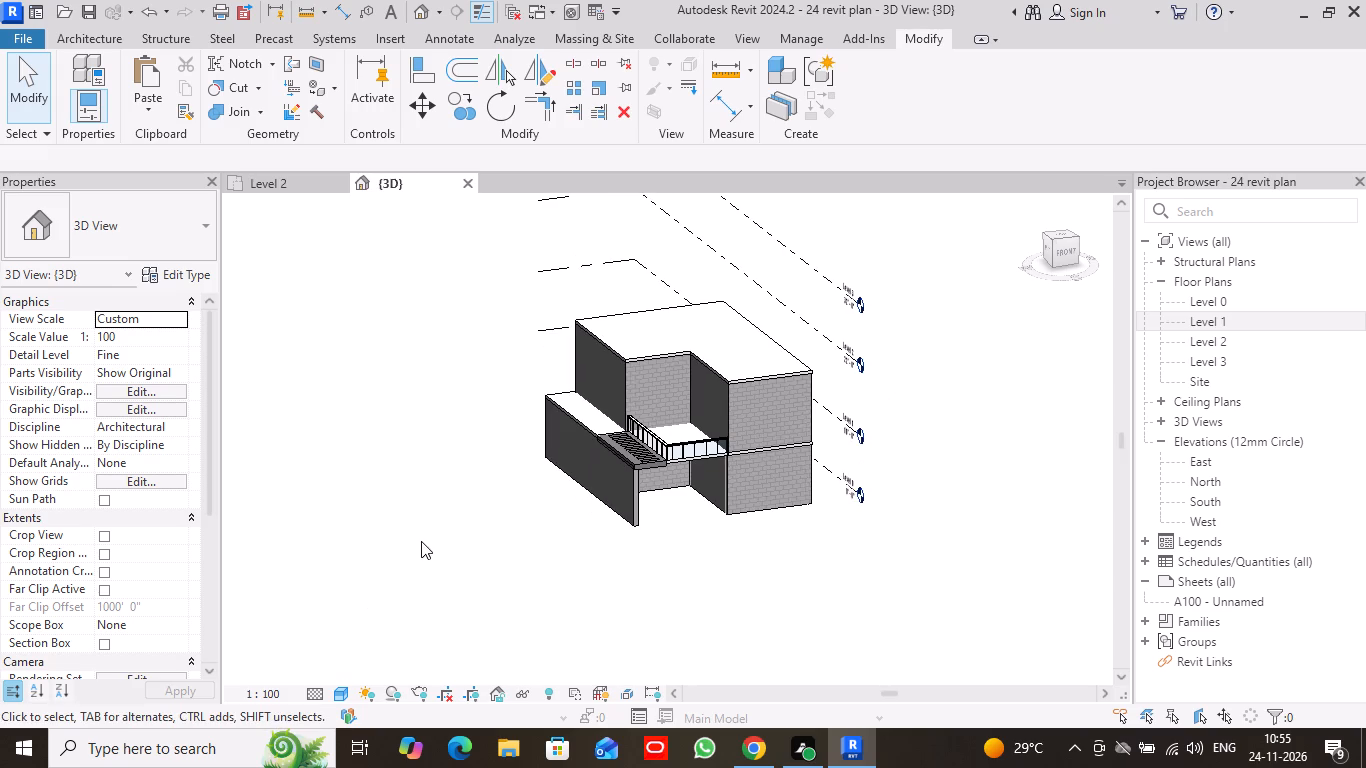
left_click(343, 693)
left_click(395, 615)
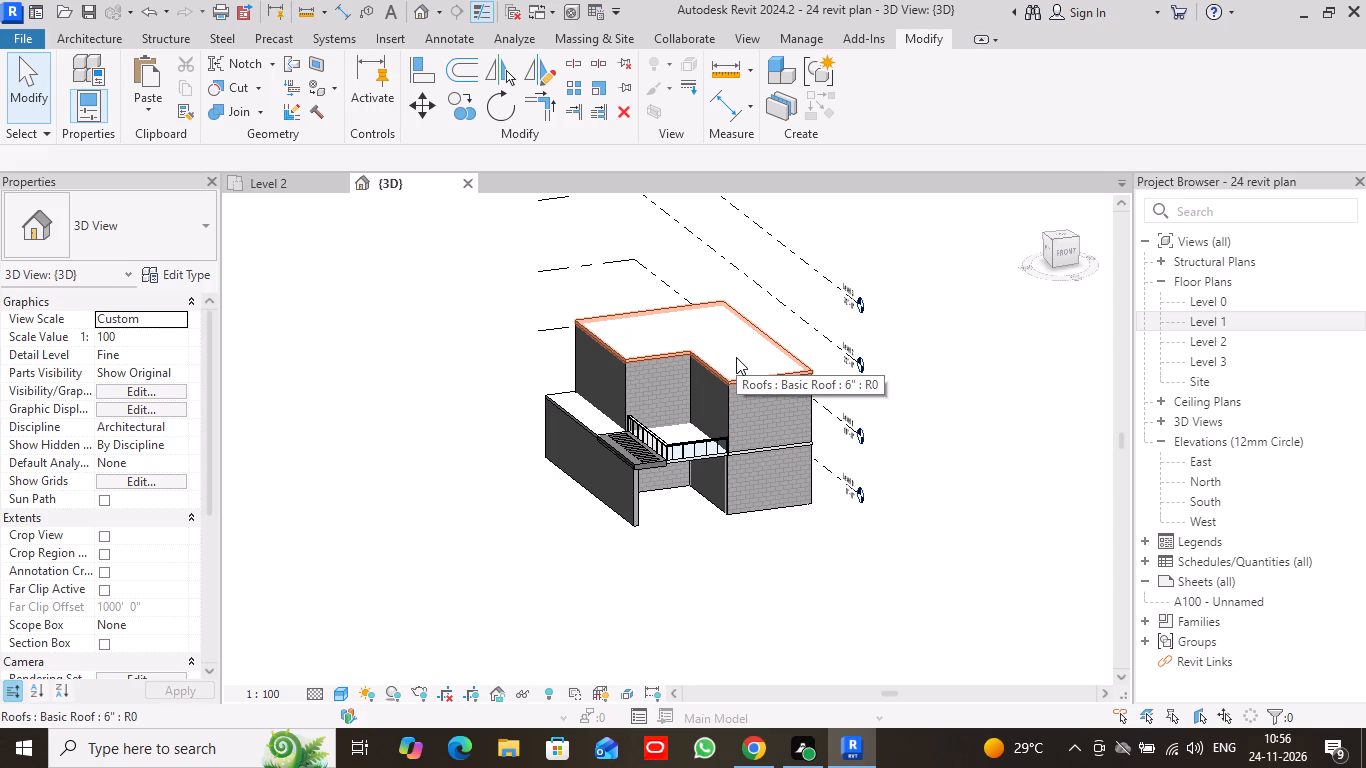
Orient the 3D view to Top, leaving the roof's footprint sketch closed.
left_click(1058, 234)
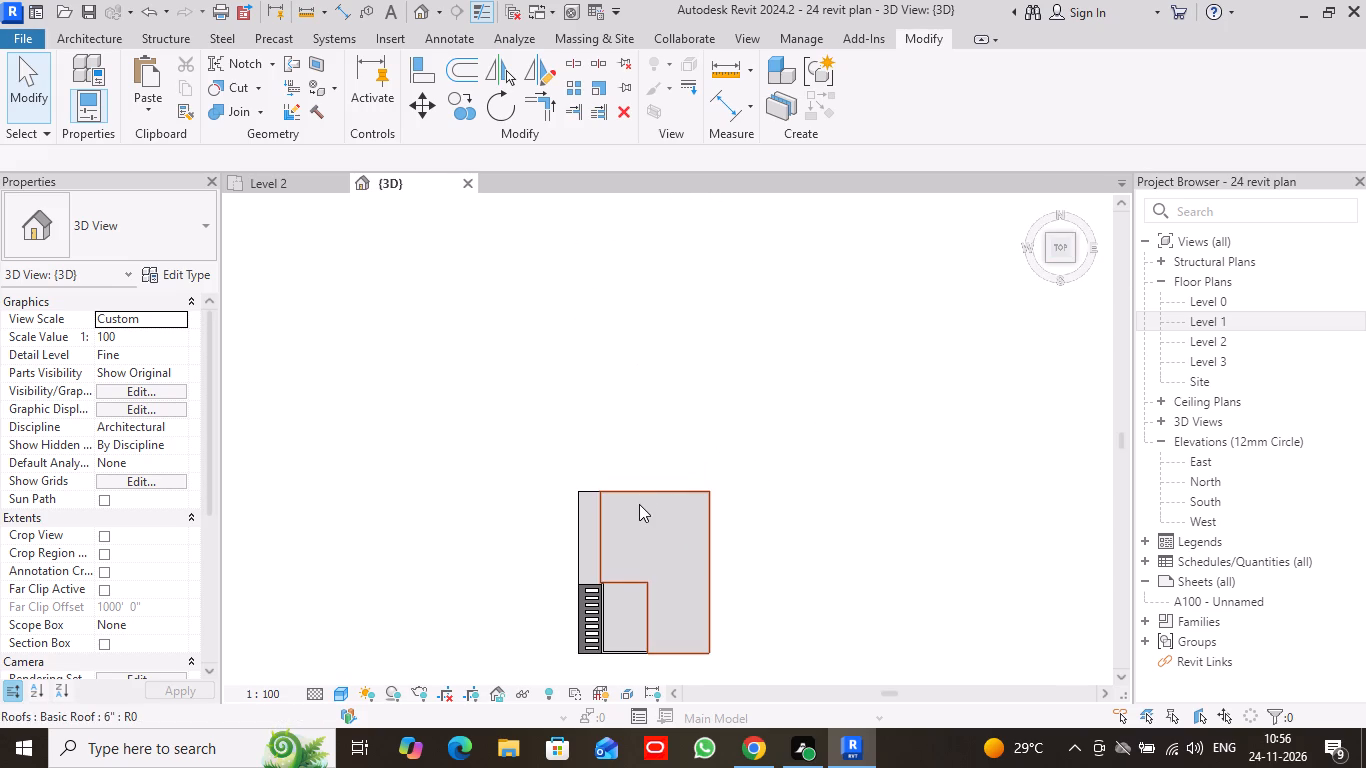
scroll(641, 521, "down", 1)
middle_click_drag(641, 521, 640, 404)
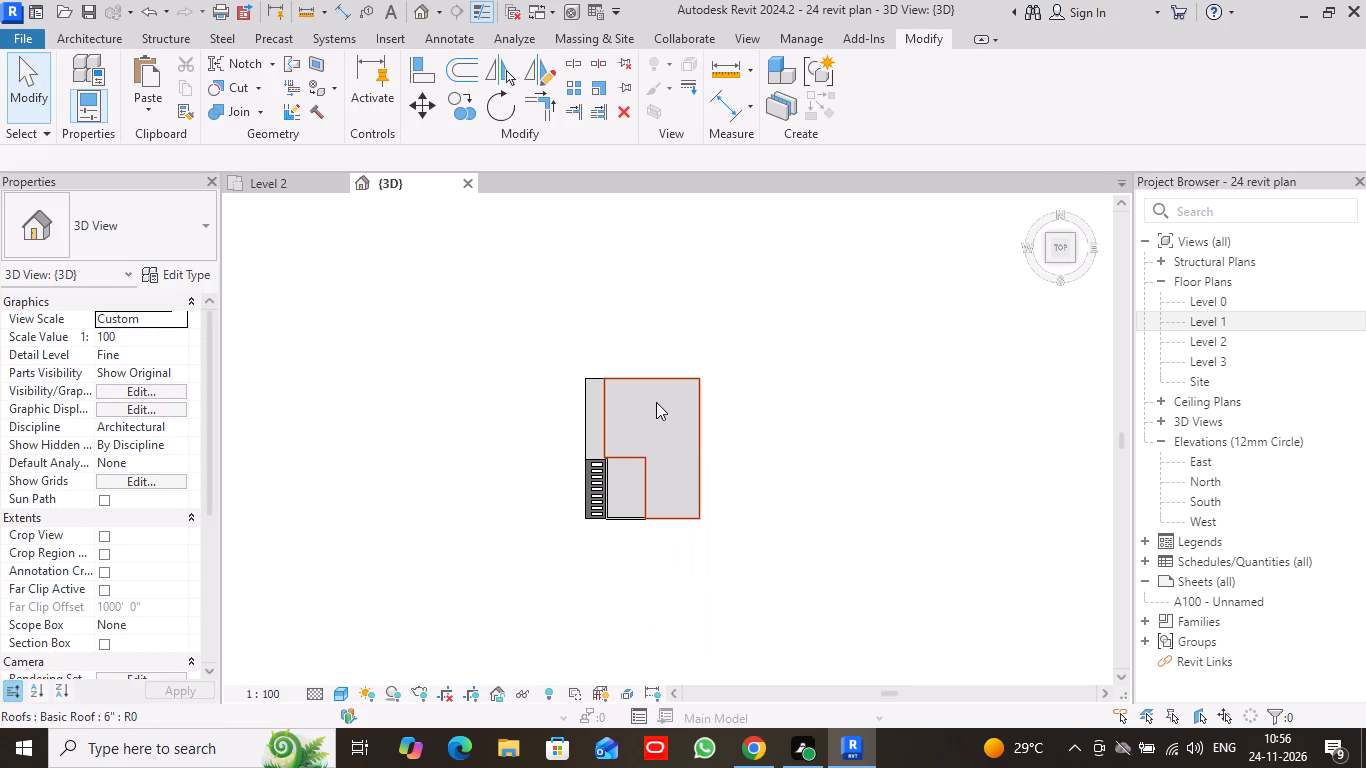
double_click(656, 402)
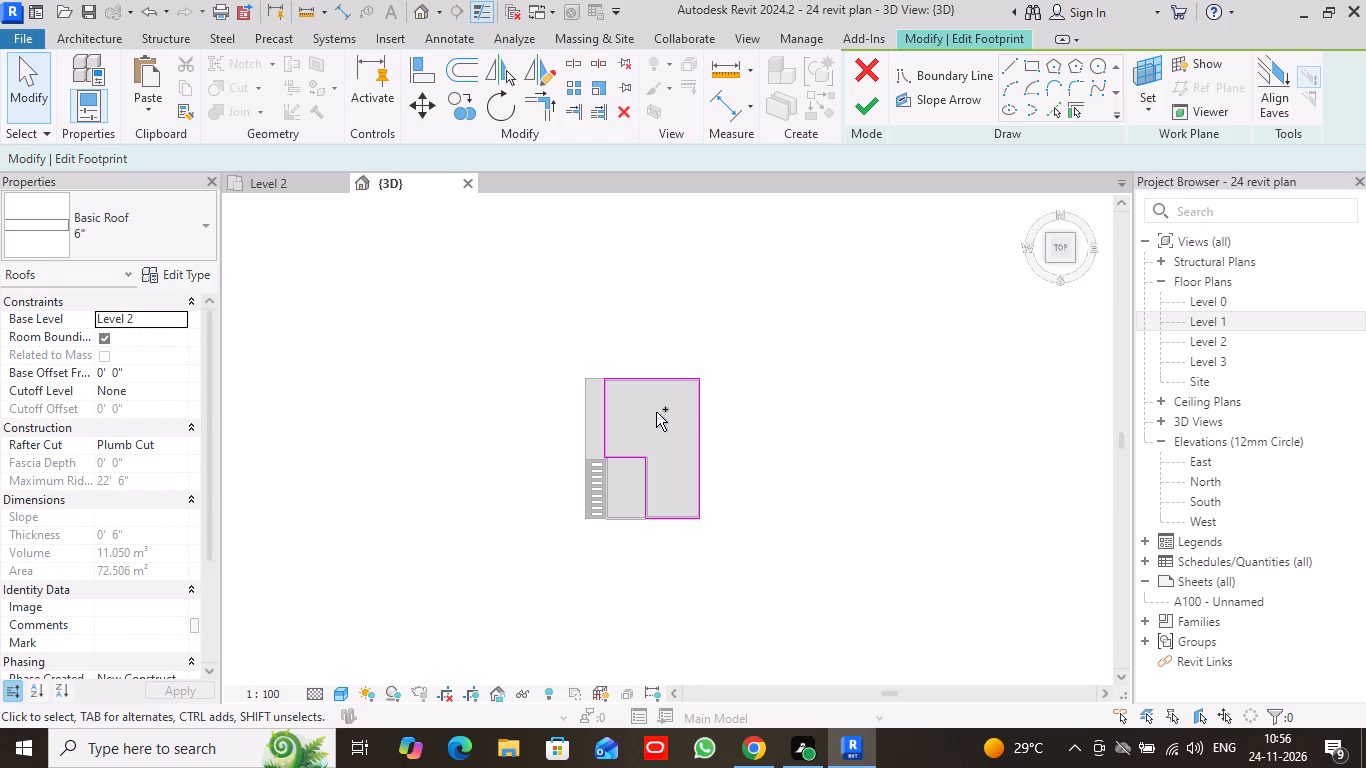
key("ctrl+z")
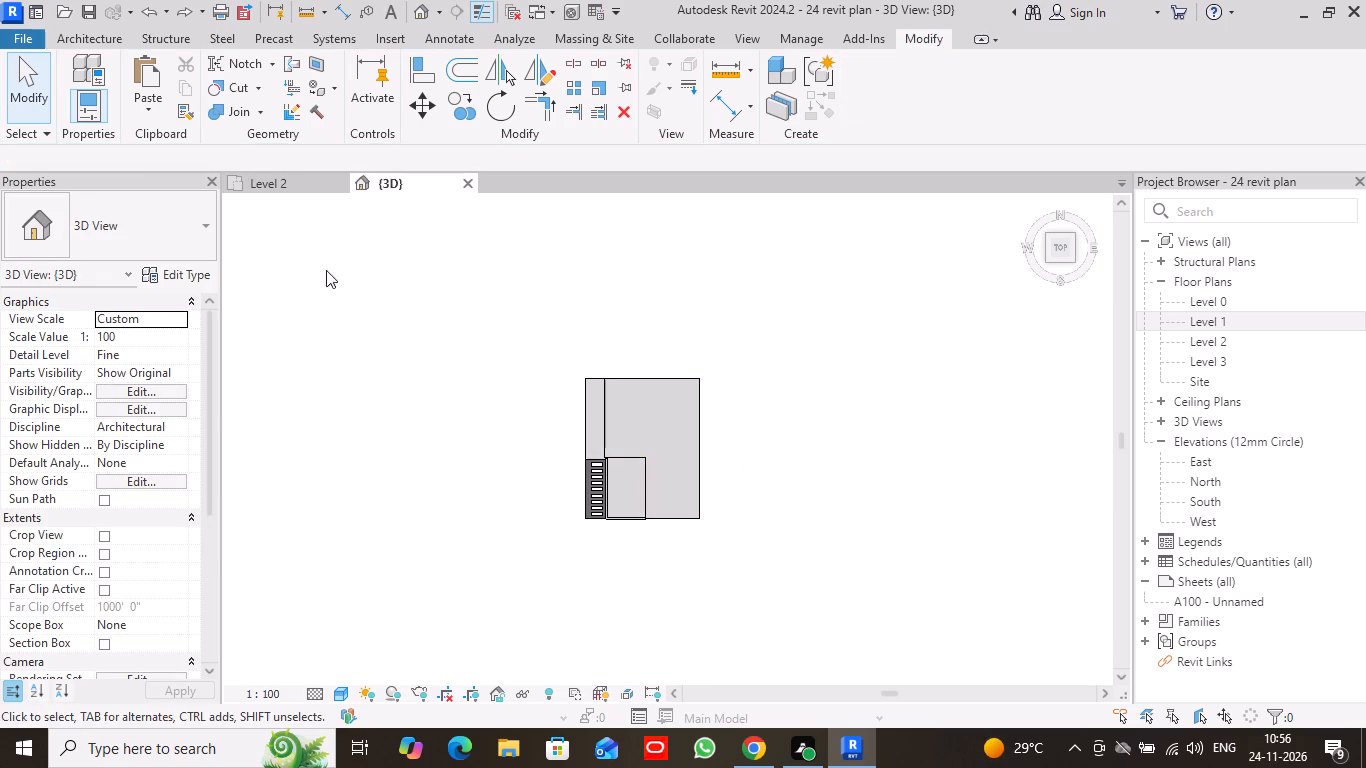
Start an in-place model component in the Generic Models category, keeping the default name.
left_click(98, 37)
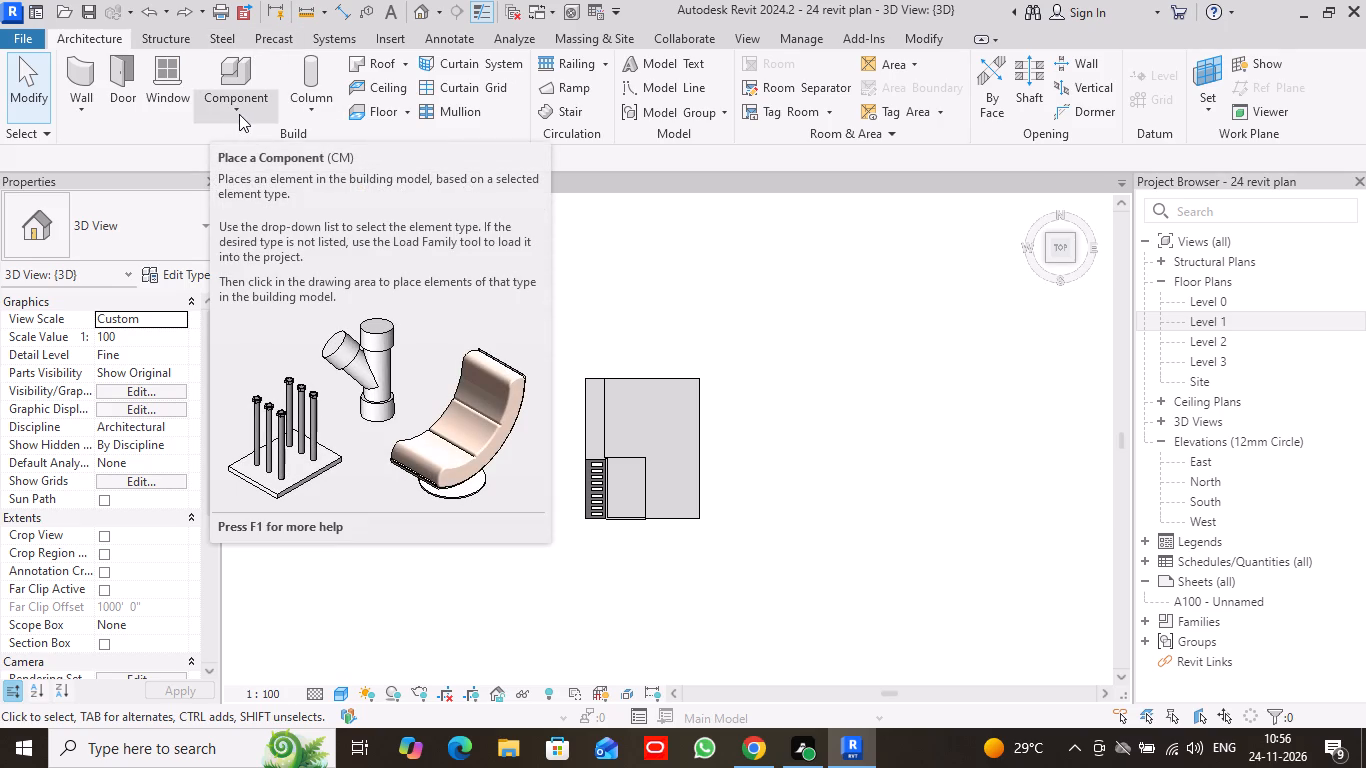
left_click(239, 114)
left_click(256, 179)
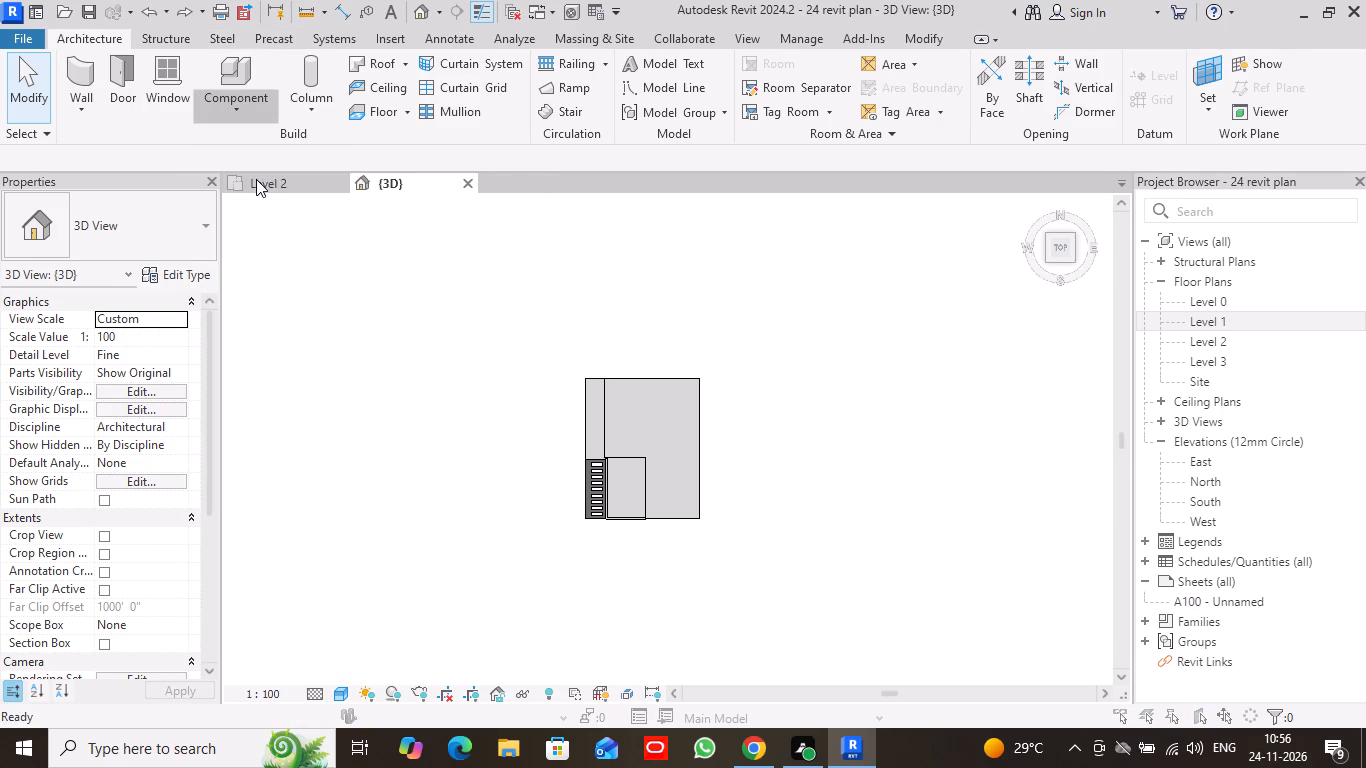
scroll(580, 288, "down", 7)
scroll(597, 296, "up", 1)
scroll(597, 296, "down", 4)
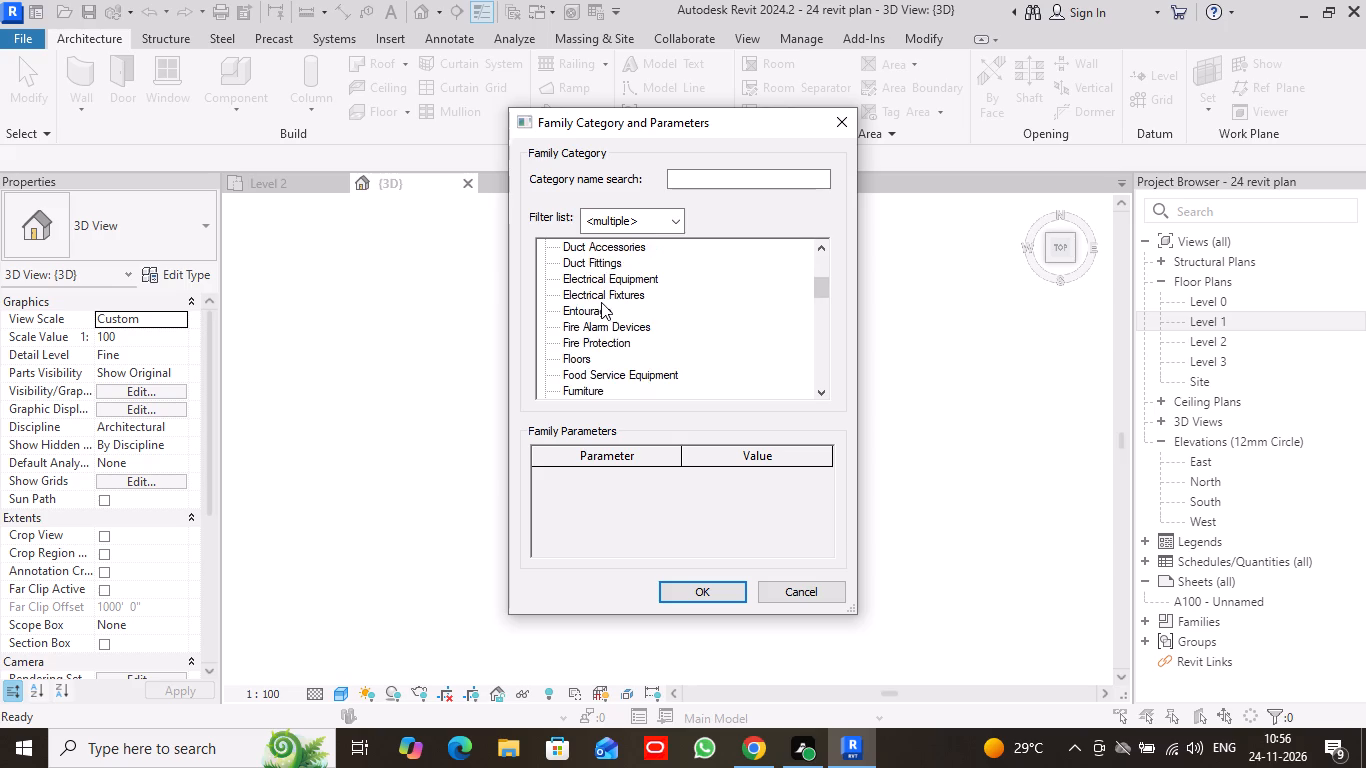
scroll(601, 302, "down", 3)
left_click(643, 378)
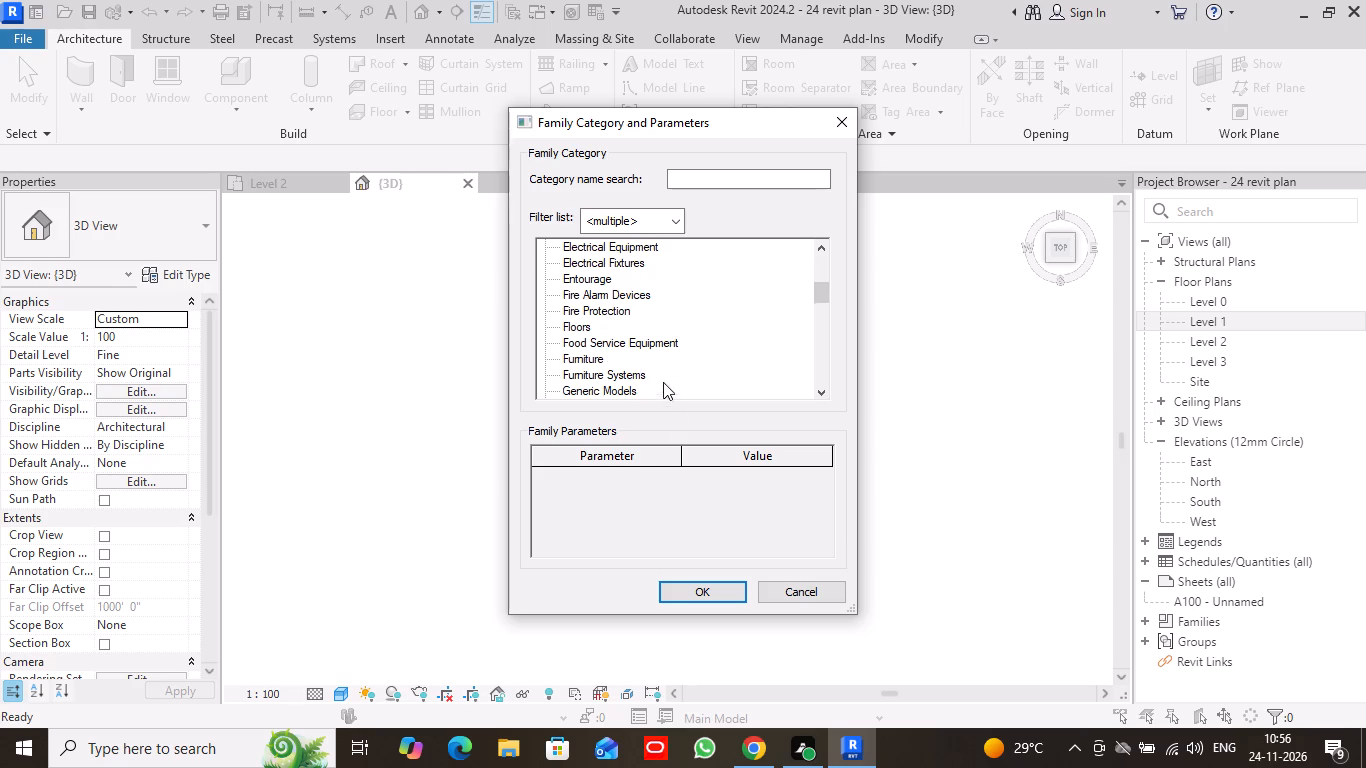
left_click(620, 376)
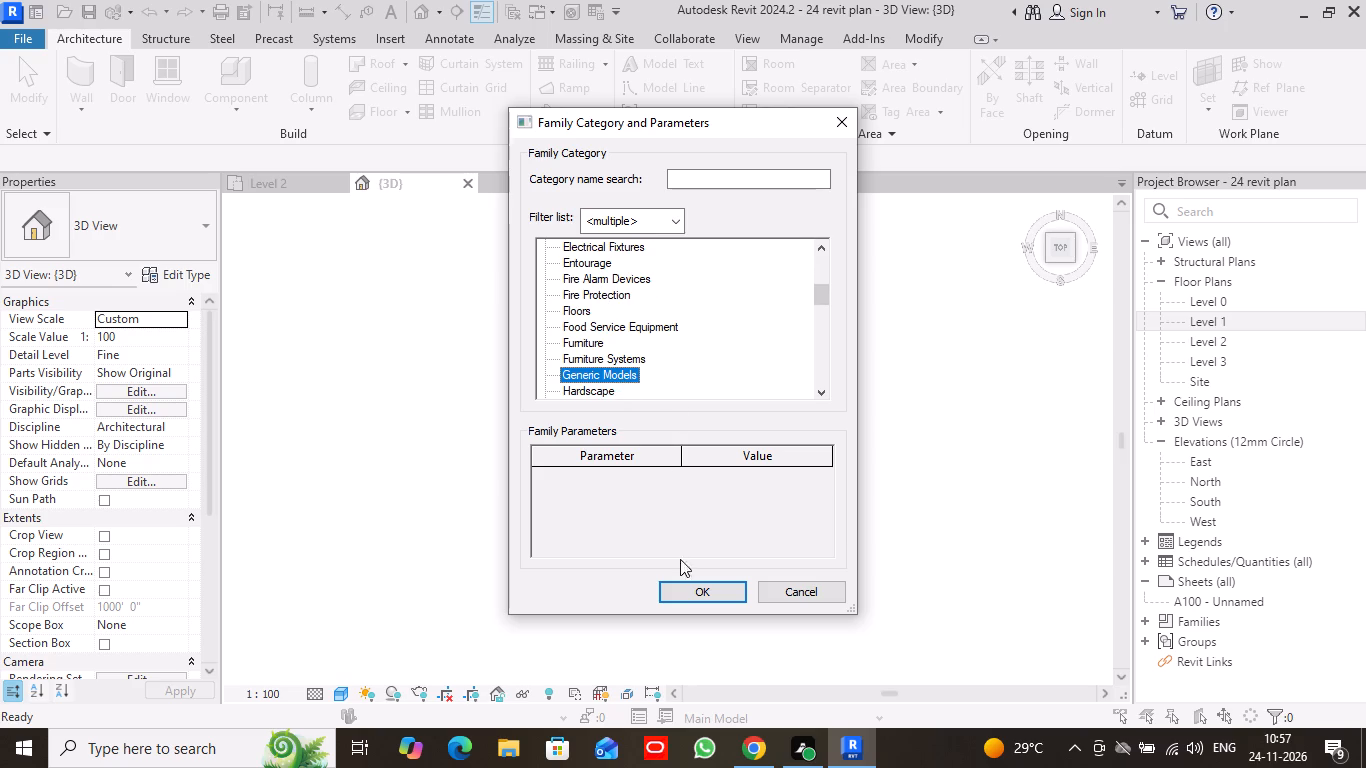
left_click(706, 585)
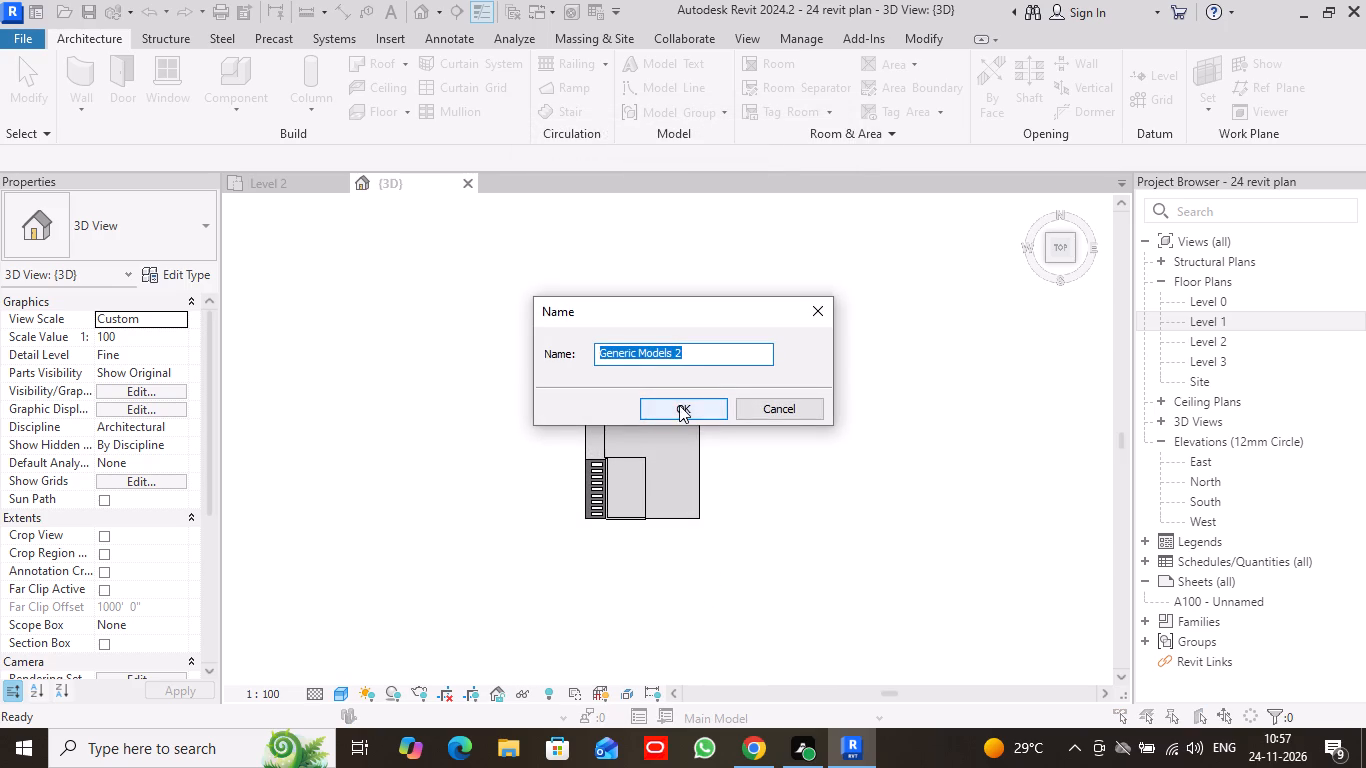
left_click(681, 405)
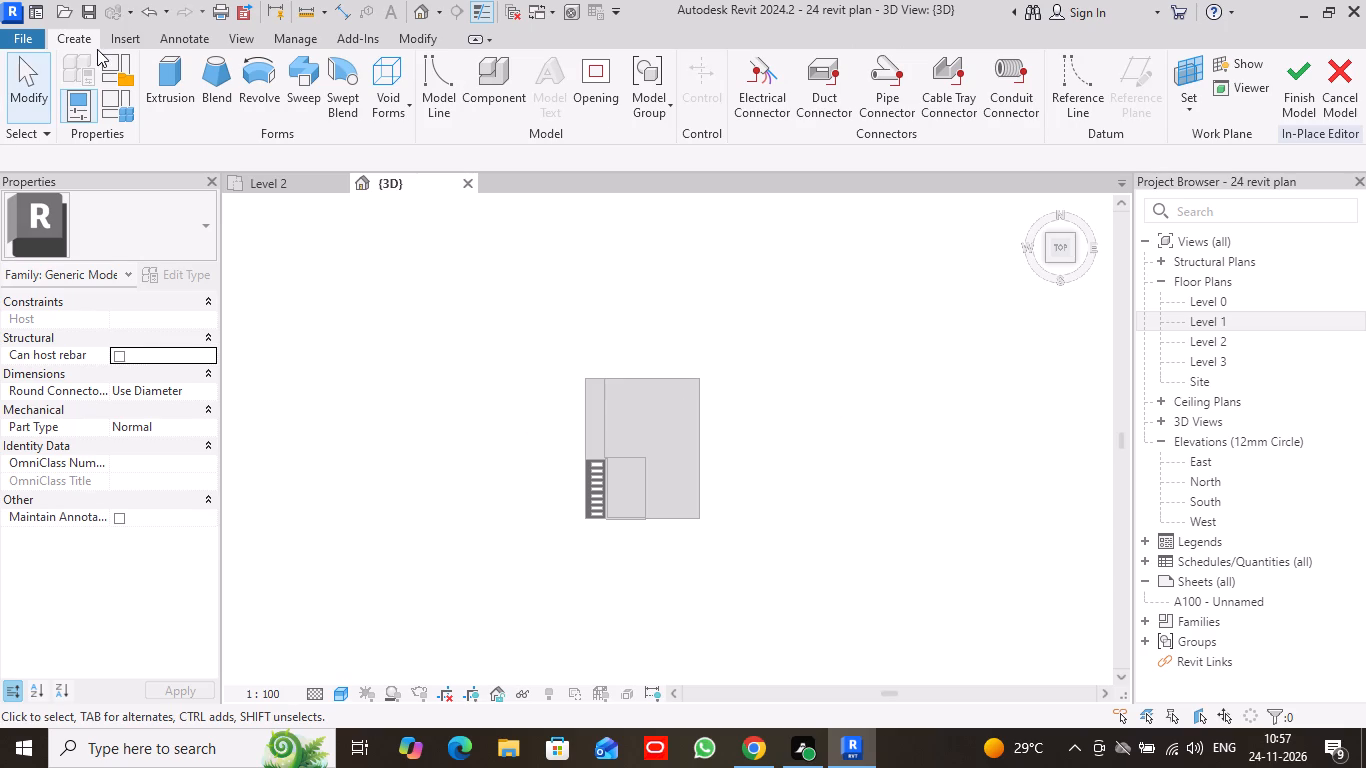
Start an Extrusion and pick the top face of the 6" roof as its work plane.
left_click(170, 79)
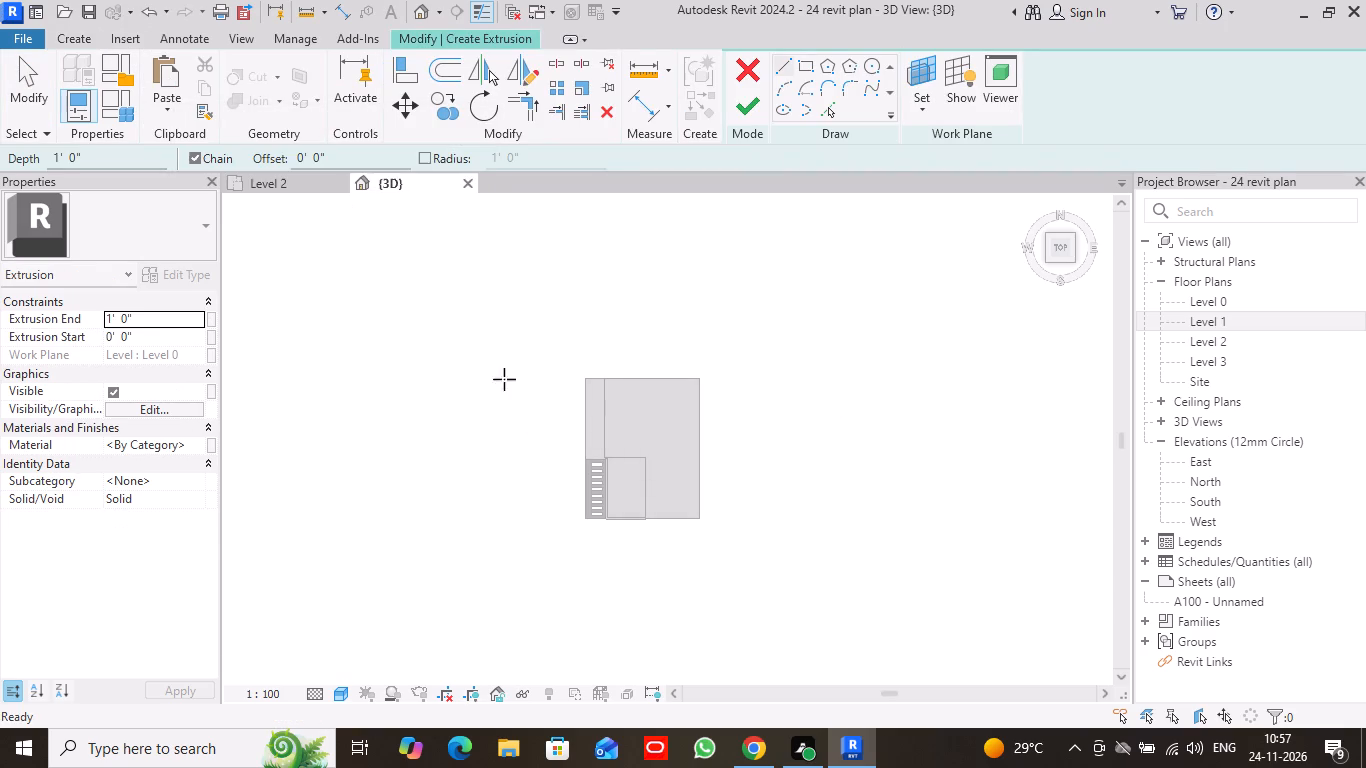
scroll(636, 539, "up", 4)
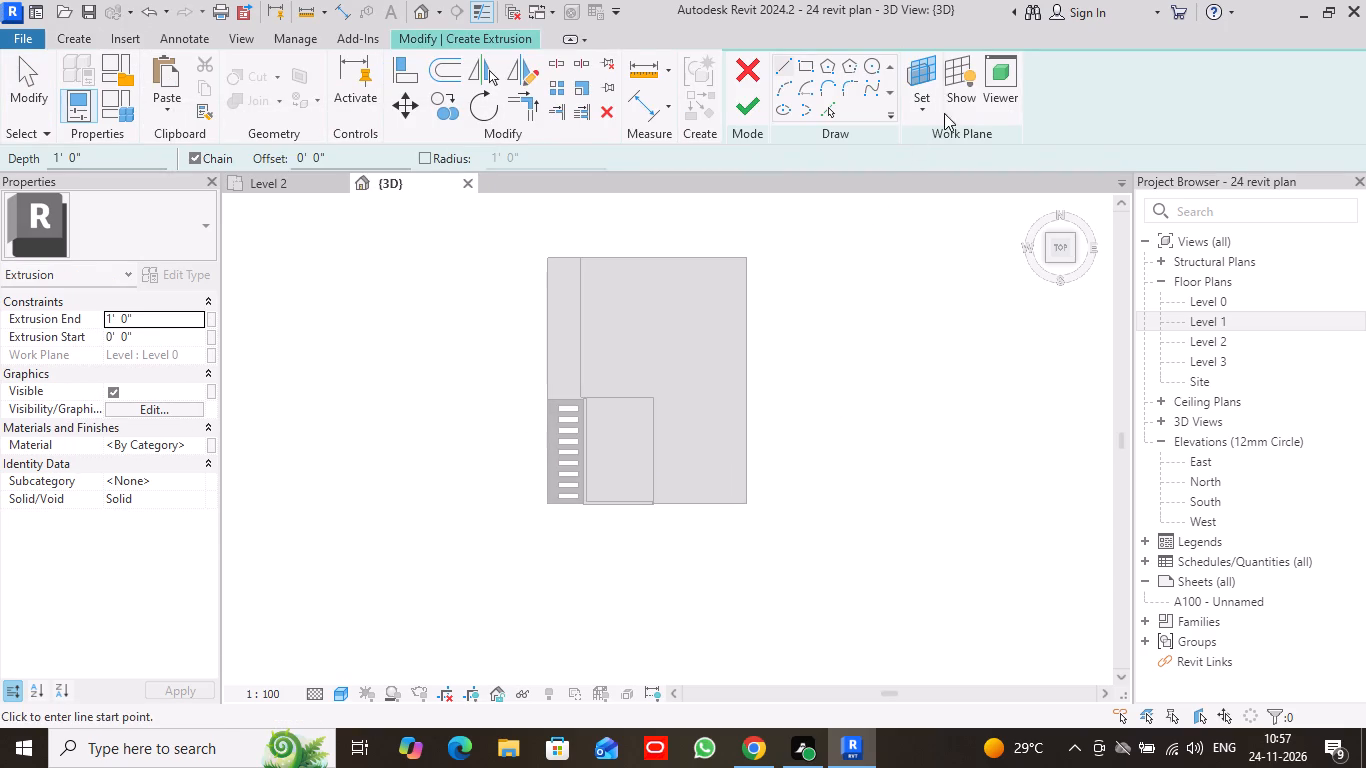
left_click(925, 111)
left_click(941, 177)
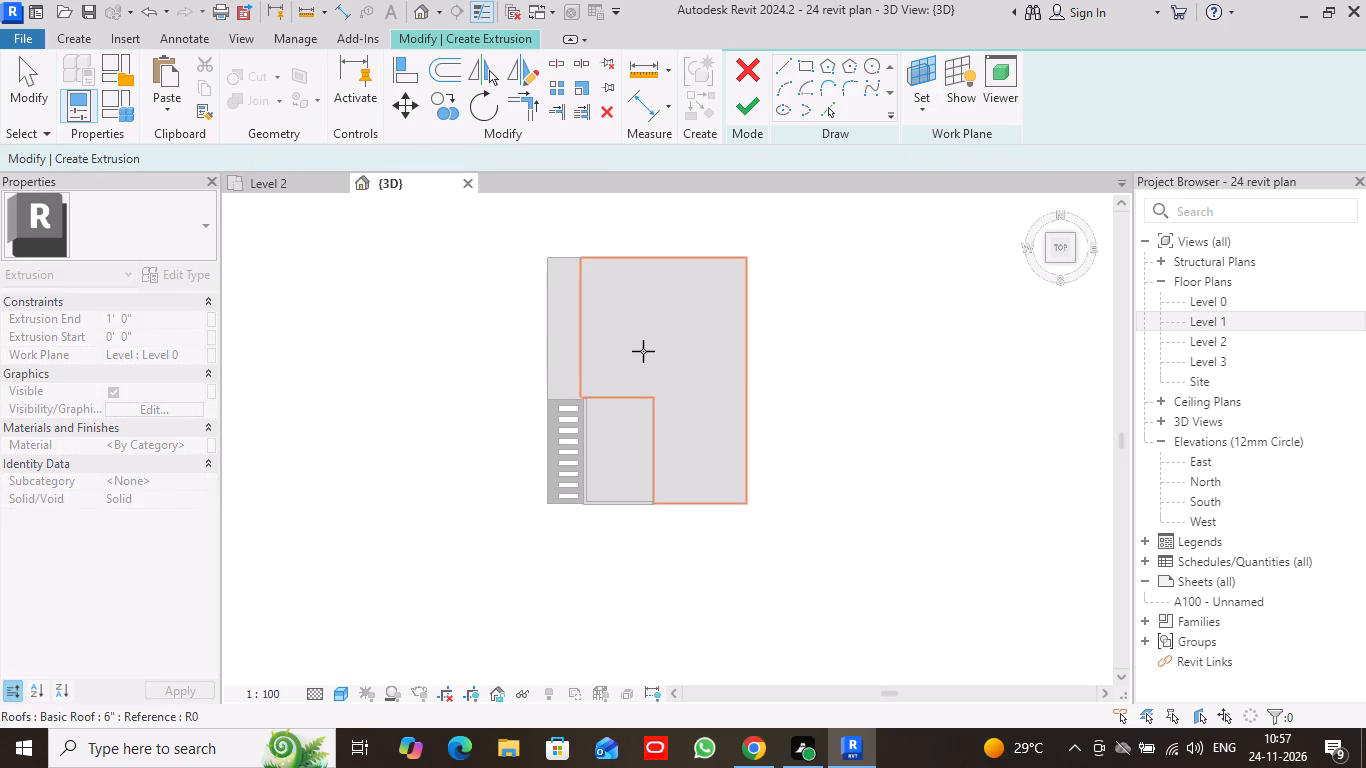
left_click(643, 351)
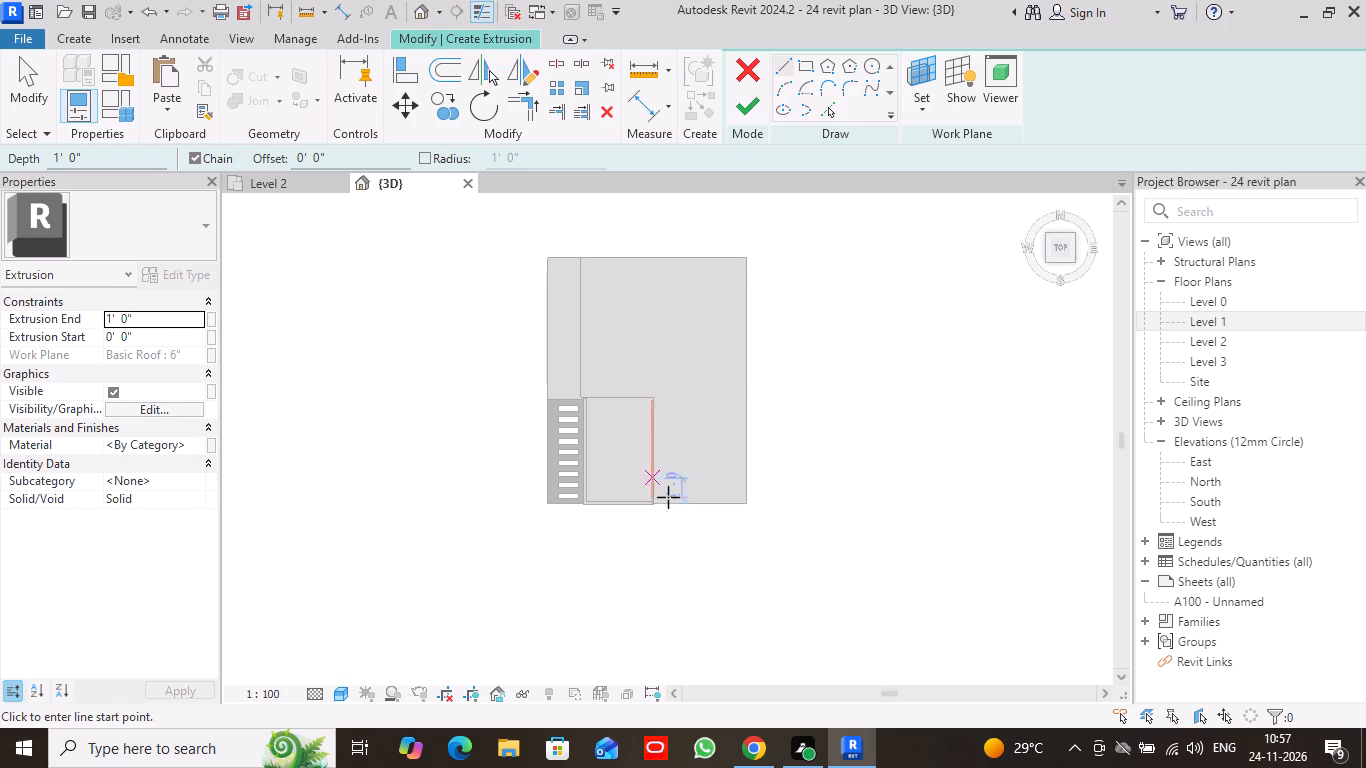
Sketch a rectangle about 11'-1 1/2" by 17'-8" from the roof notch's inner corner over the open terrace, extending slightly beyond its front edge.
scroll(633, 498, "up", 4)
left_click(806, 68)
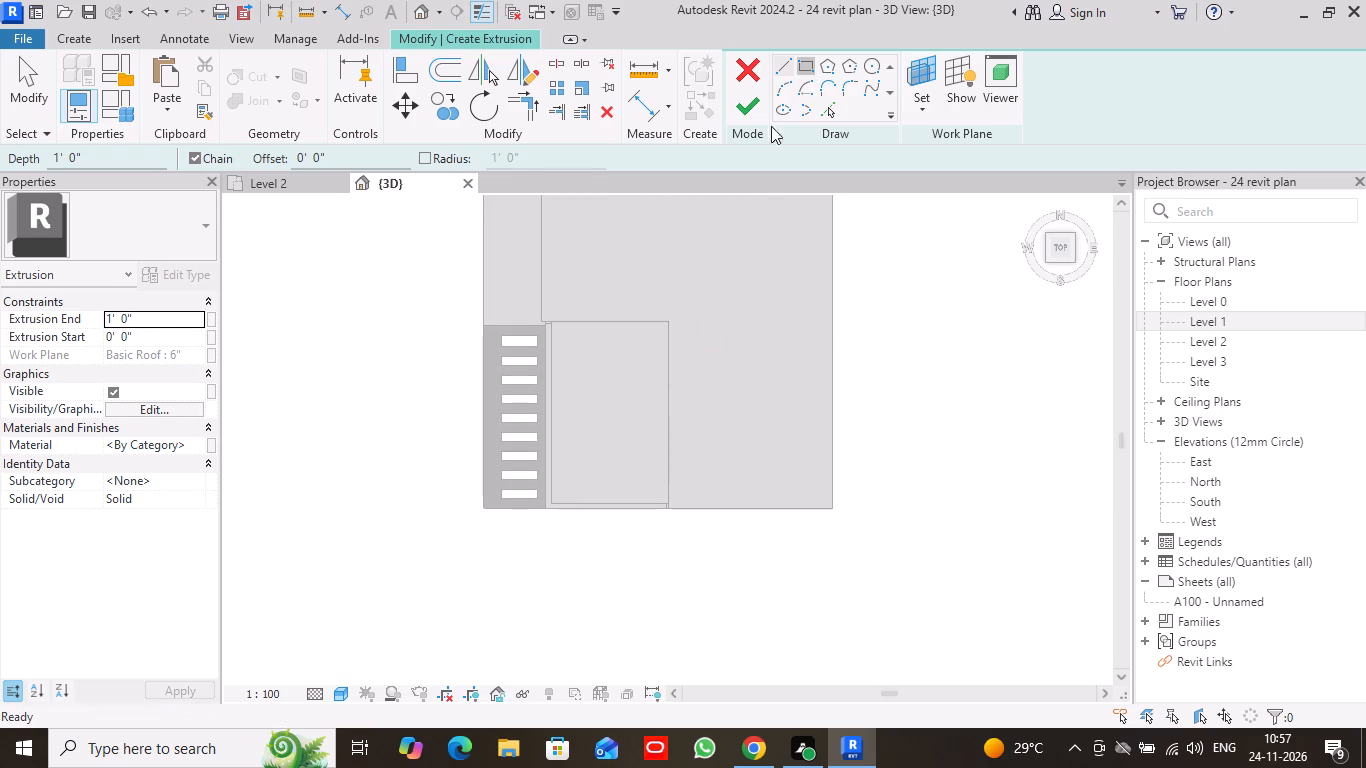
left_click(542, 321)
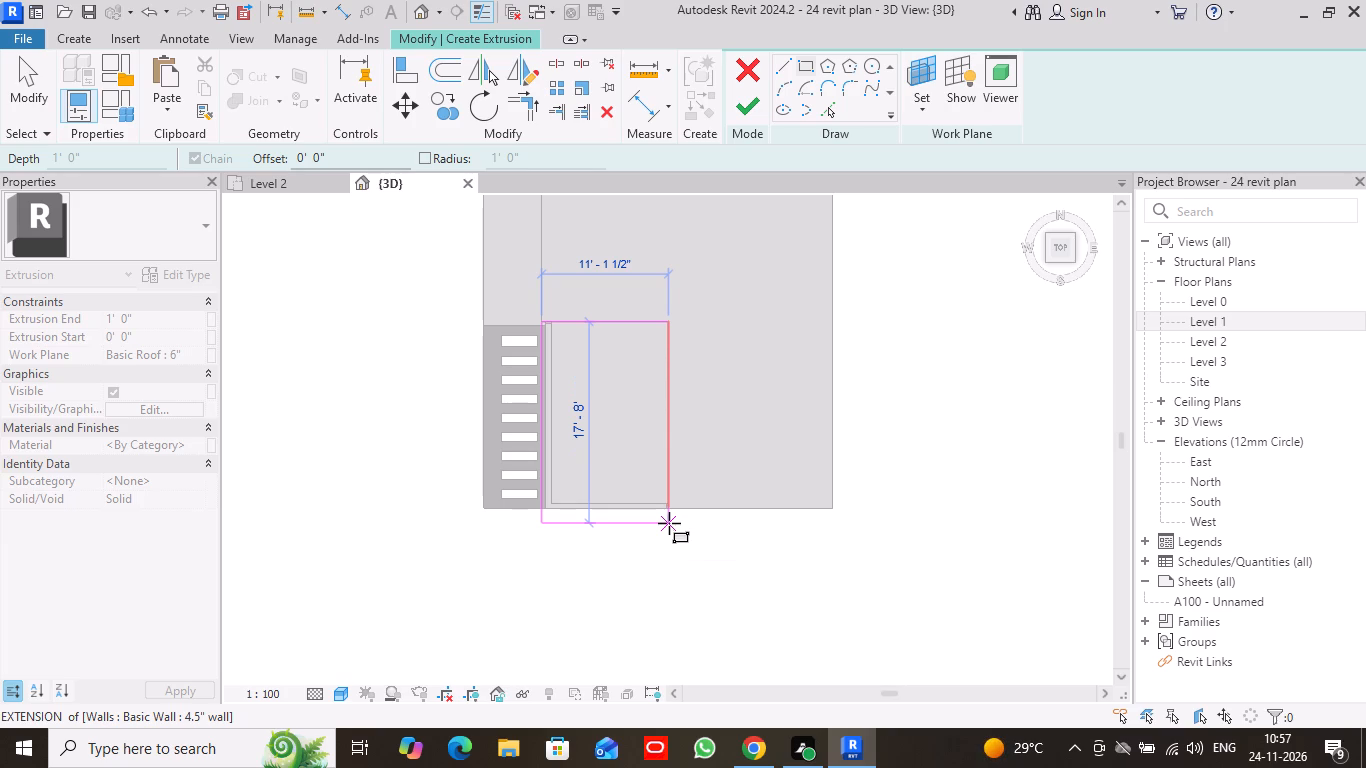
left_click(669, 523)
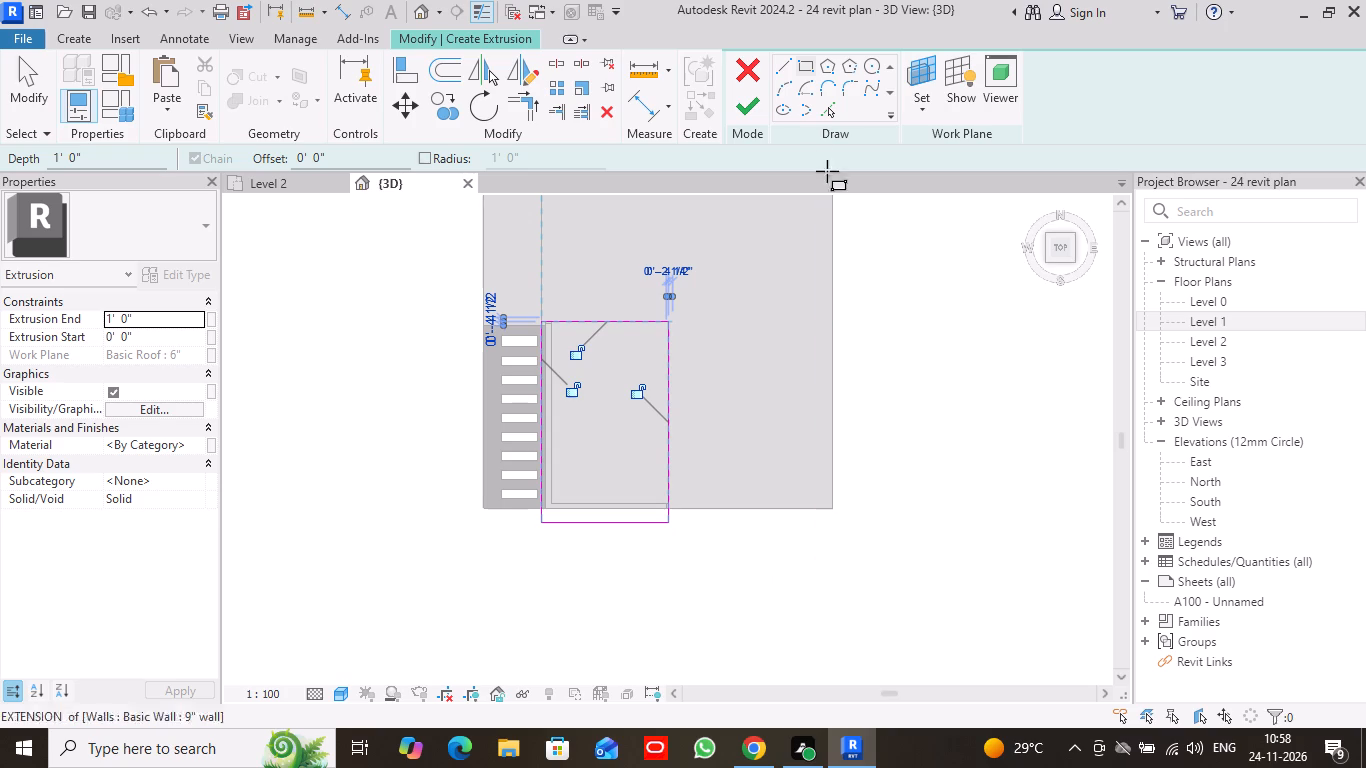
Sketch a second rectangle inside the first, offset 8" inward from its corners.
left_click(810, 66)
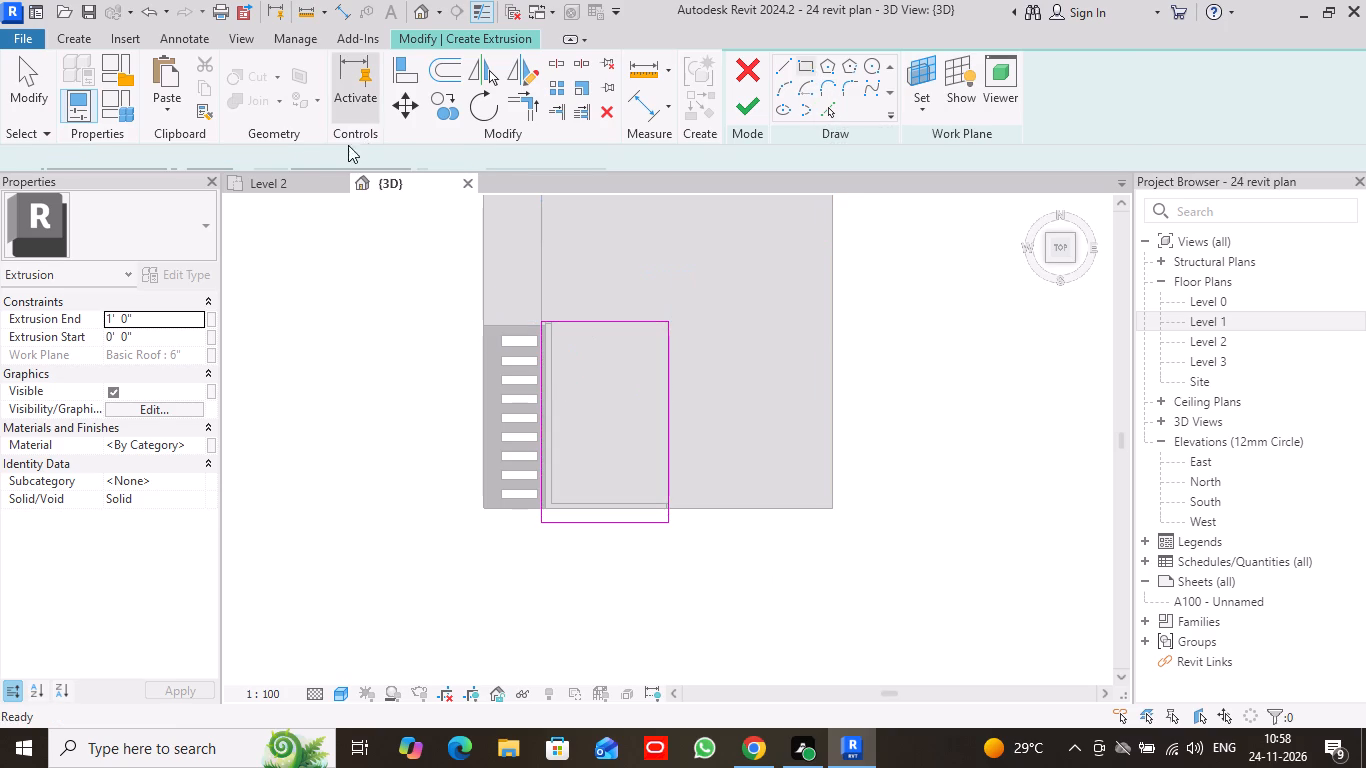
left_click_drag(328, 157, 287, 156)
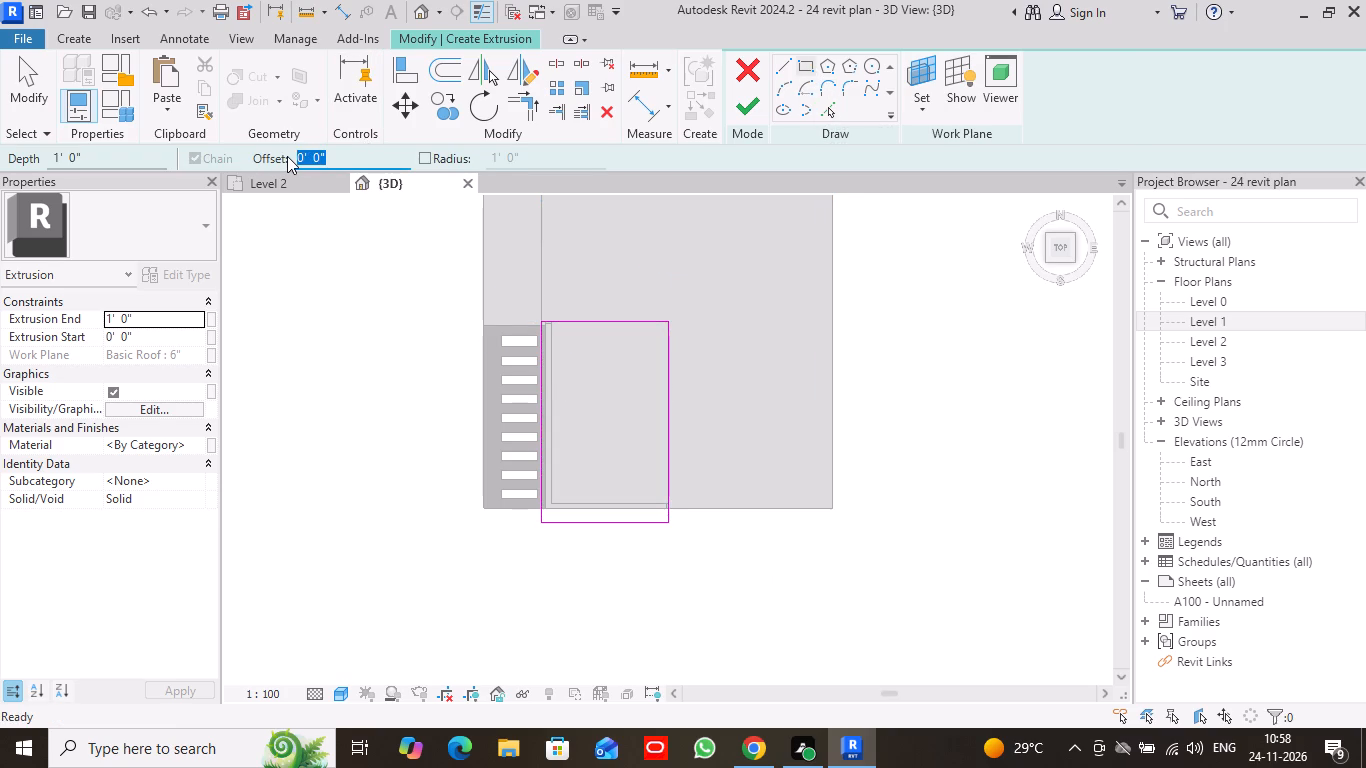
key("8")
key("shift+quotedbl")
key("Return")
left_click(542, 324)
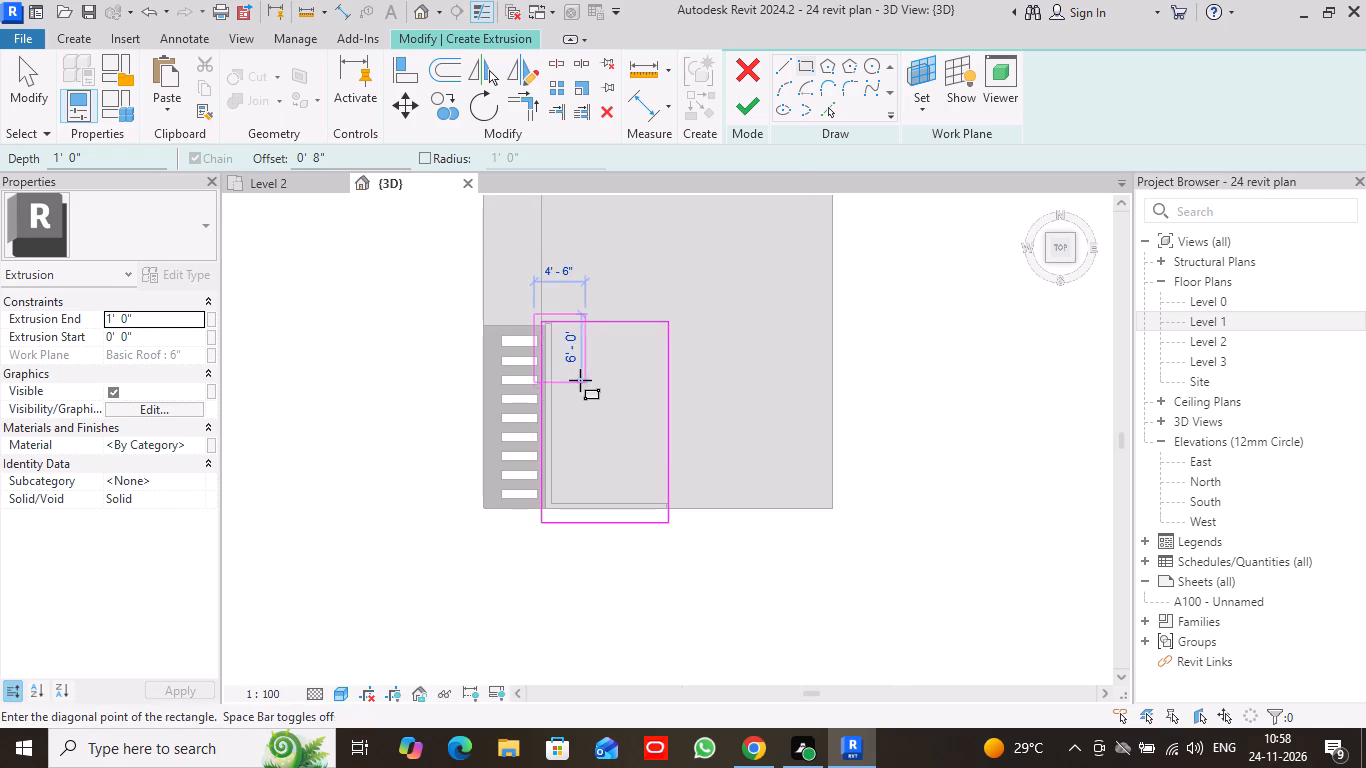
key("space")
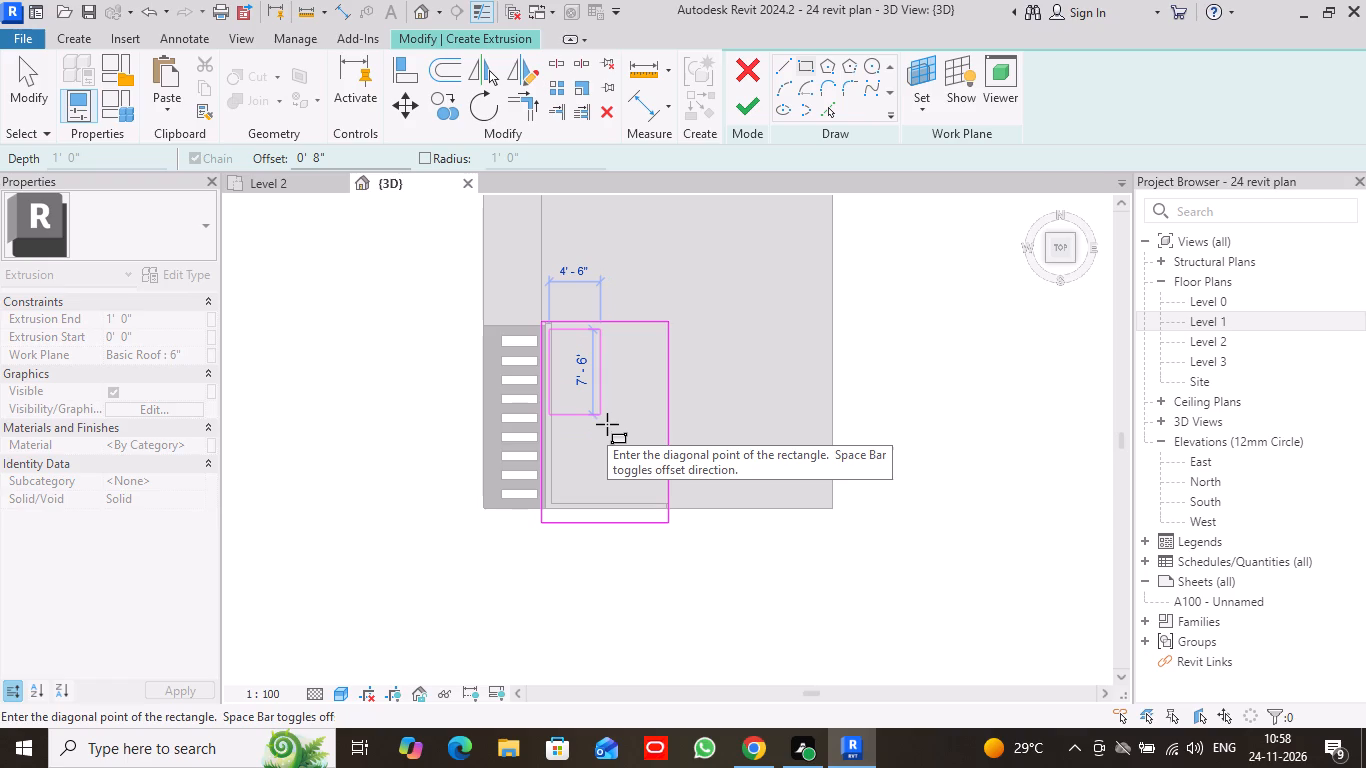
left_click(666, 522)
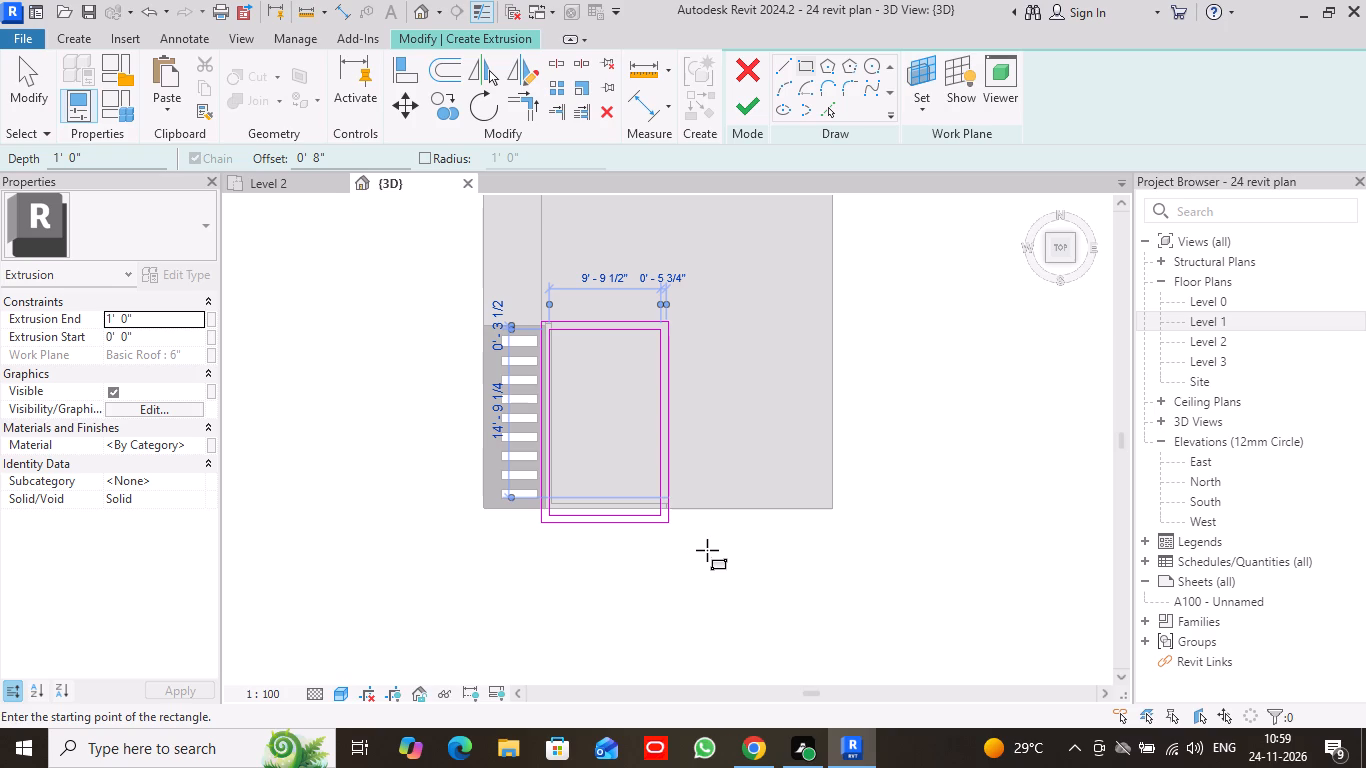
Sketch a zero-offset line straight across the inner rectangle, about 2'-0" in front of its back edge.
left_click(777, 71)
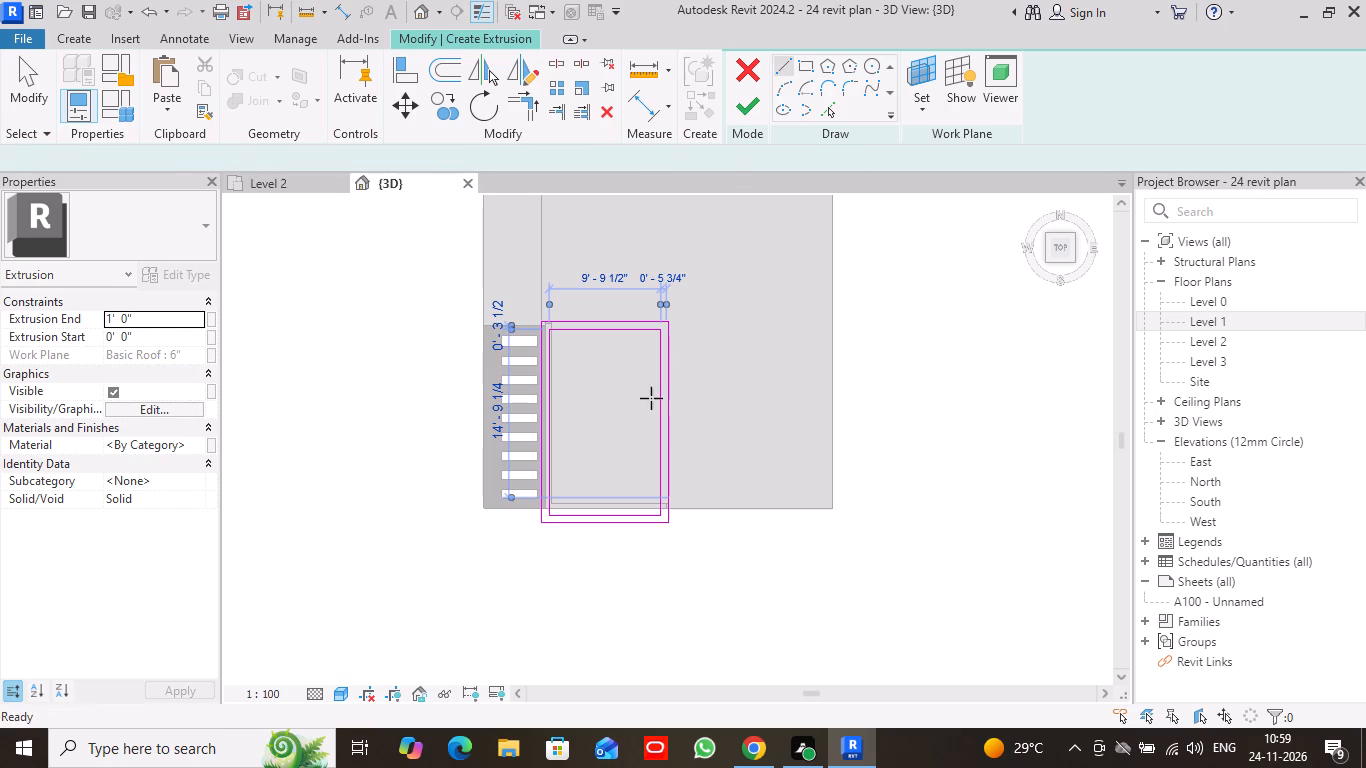
scroll(621, 393, "up", 3)
left_click_drag(345, 155, 279, 156)
key("0")
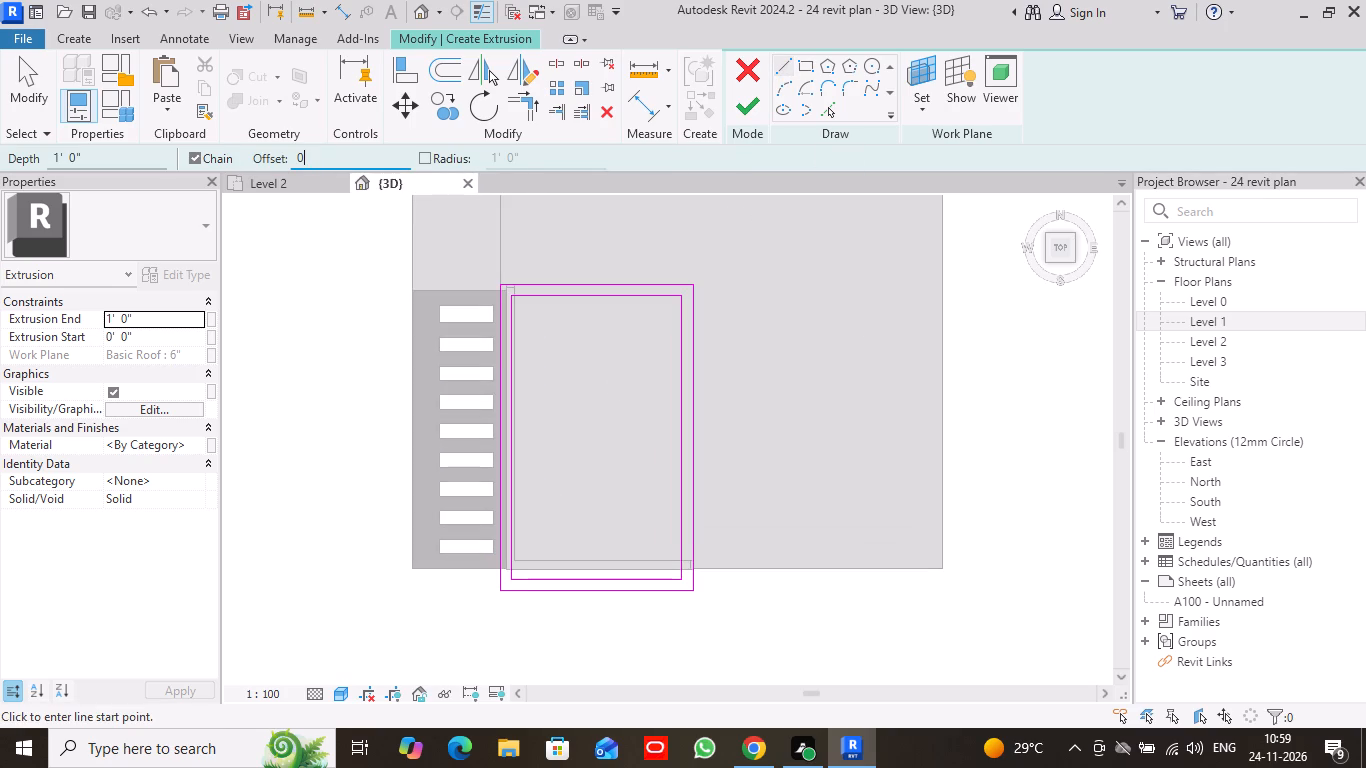
key("Return")
scroll(515, 298, "up", 5)
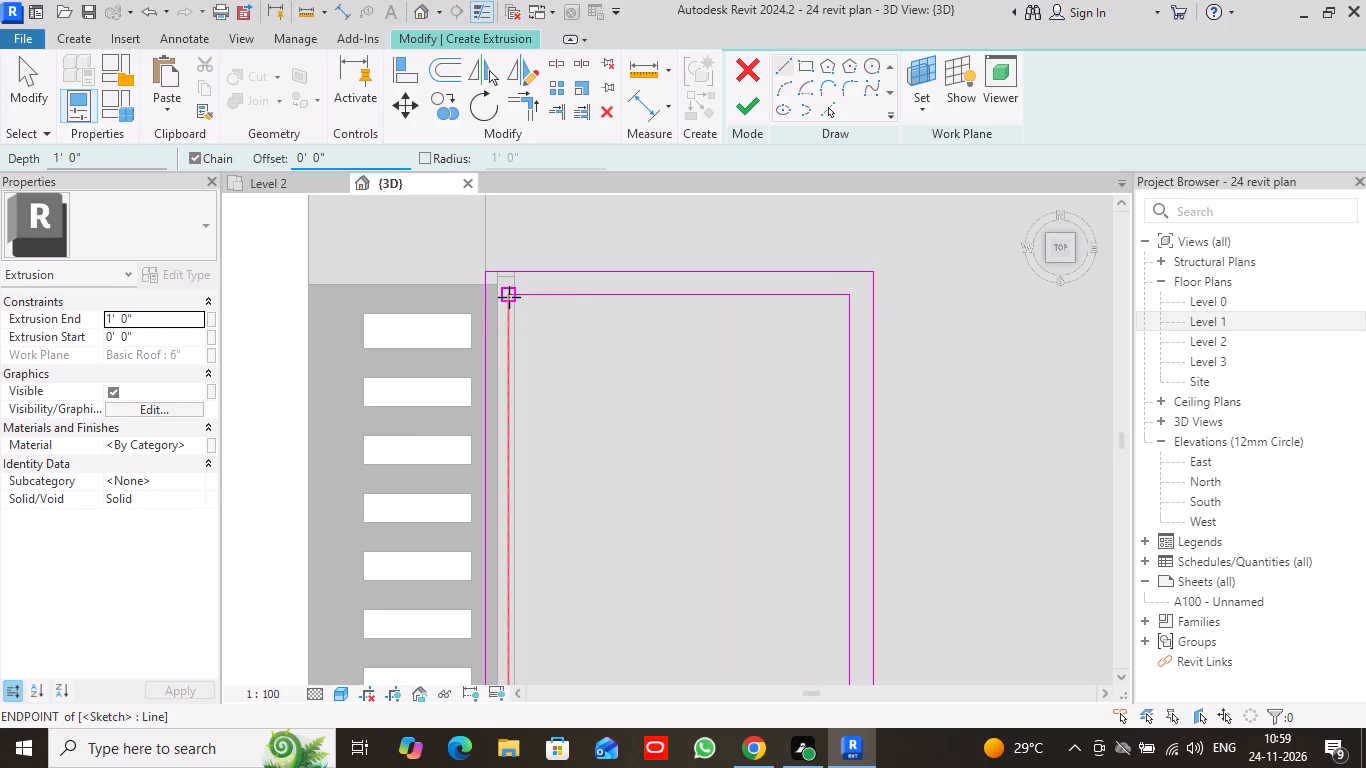
left_click(511, 363)
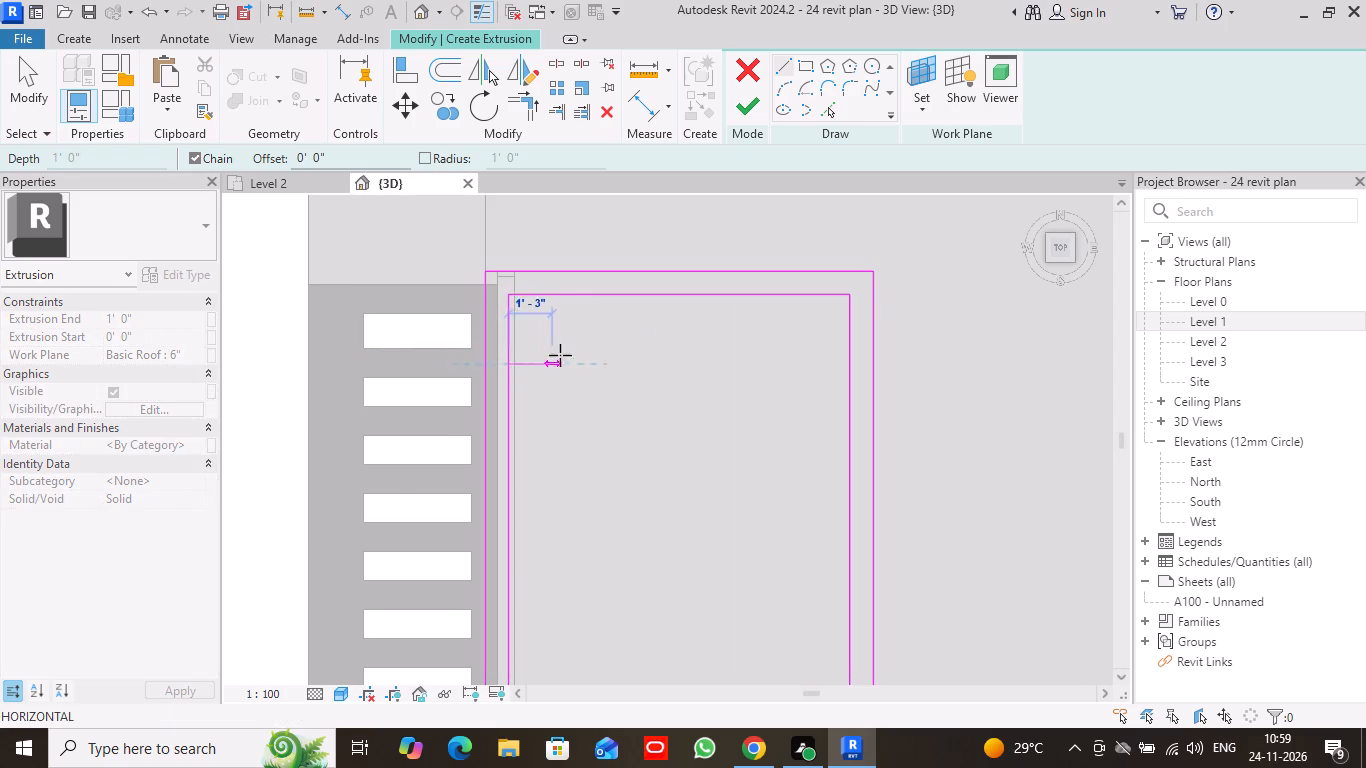
left_click(851, 363)
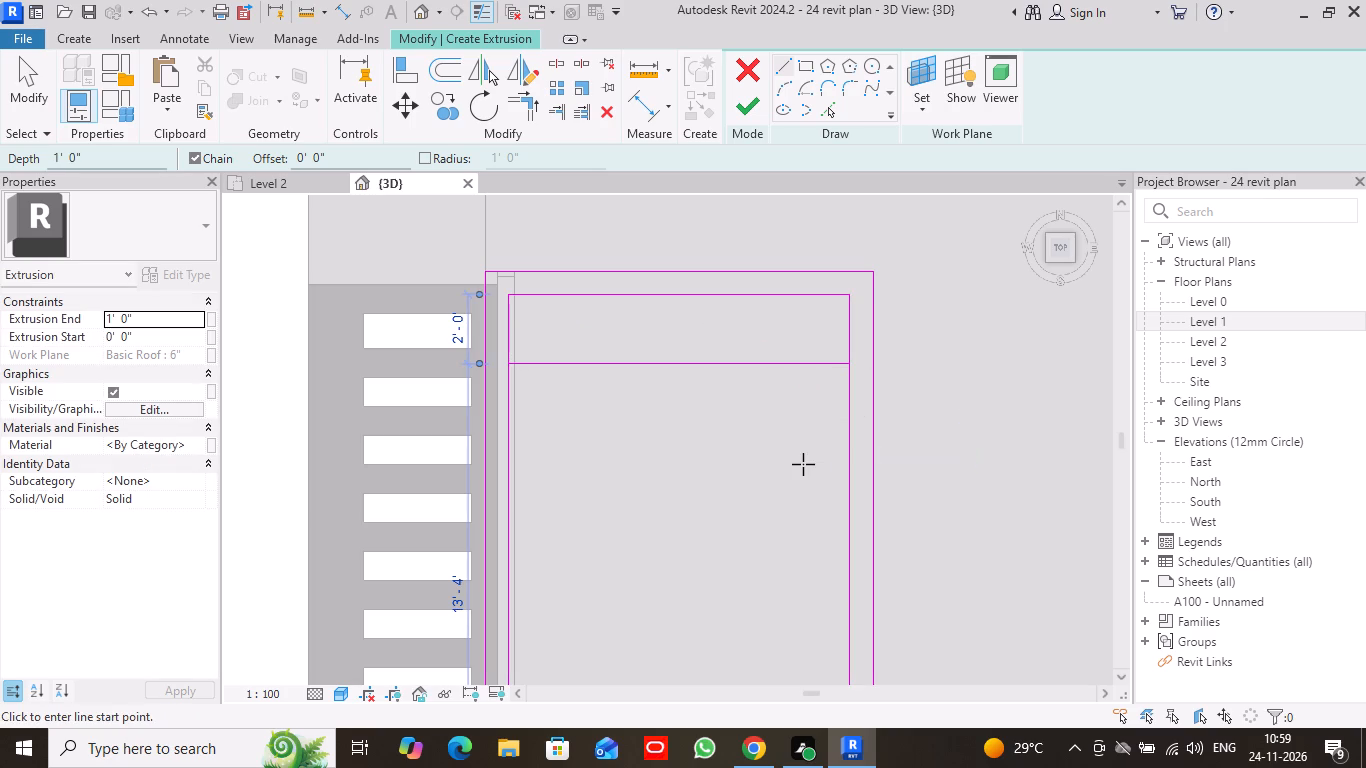
key("Escape")
Offset a copy of the cross line 10" toward the front with Pick Lines to complete the first crossbar.
scroll(763, 492, "down", 3)
middle_click_drag(756, 525, 720, 331)
scroll(720, 316, "down", 1)
middle_click_drag(720, 316, 686, 398)
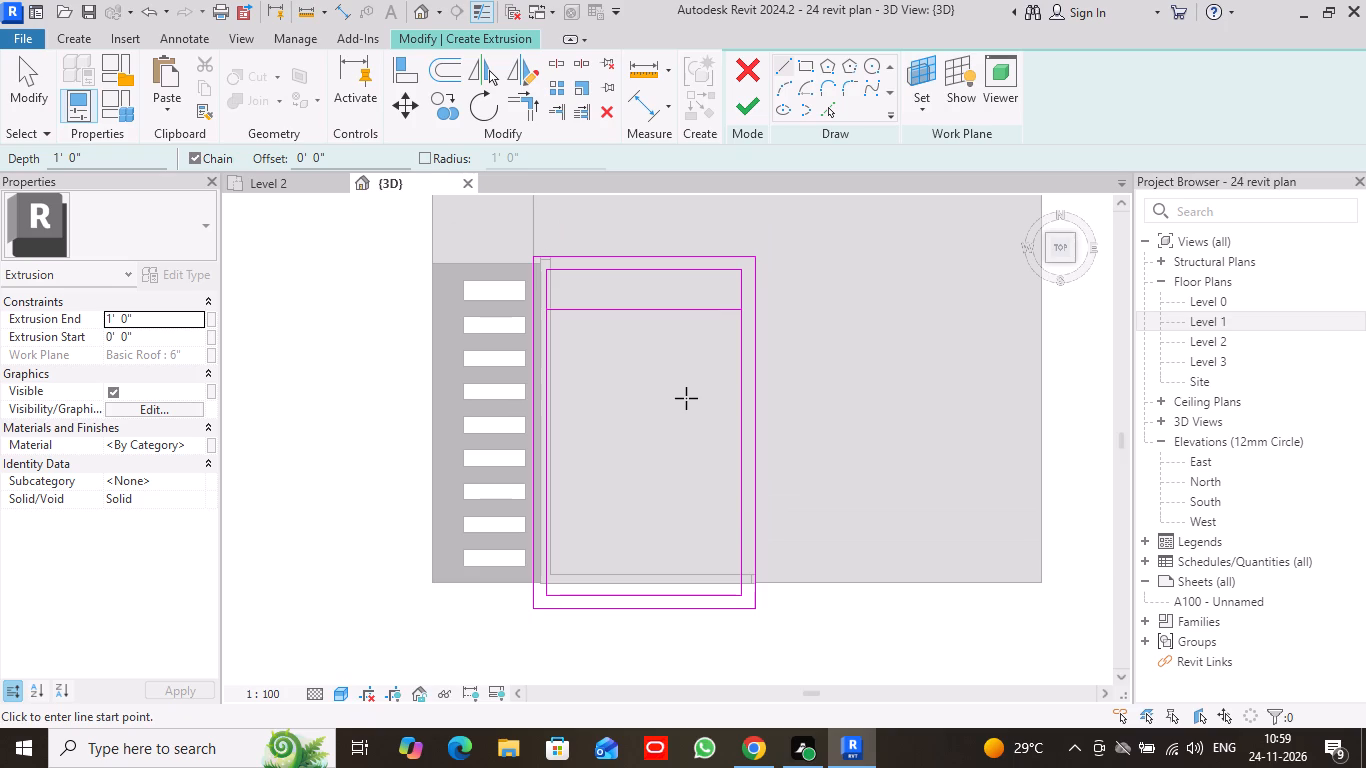
left_click(829, 114)
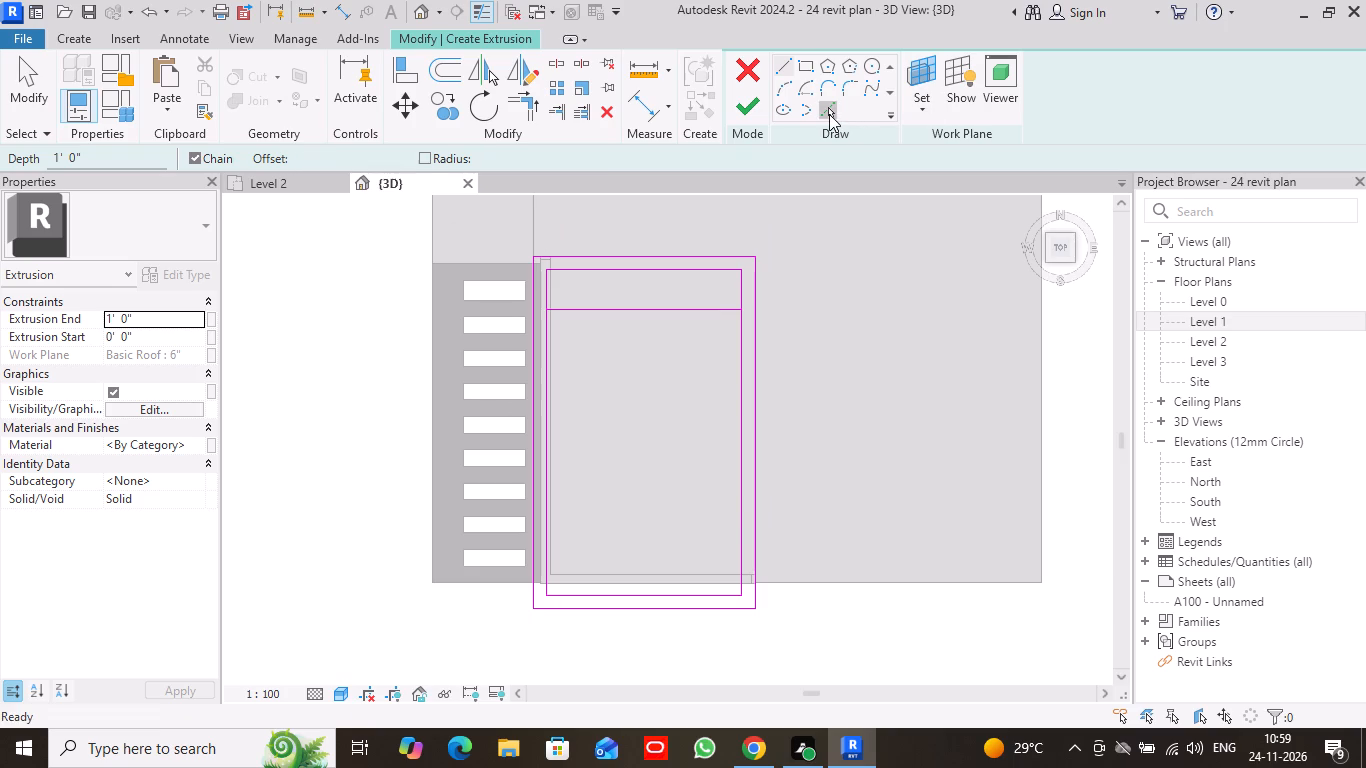
left_click_drag(282, 162, 199, 146)
type("10\"")
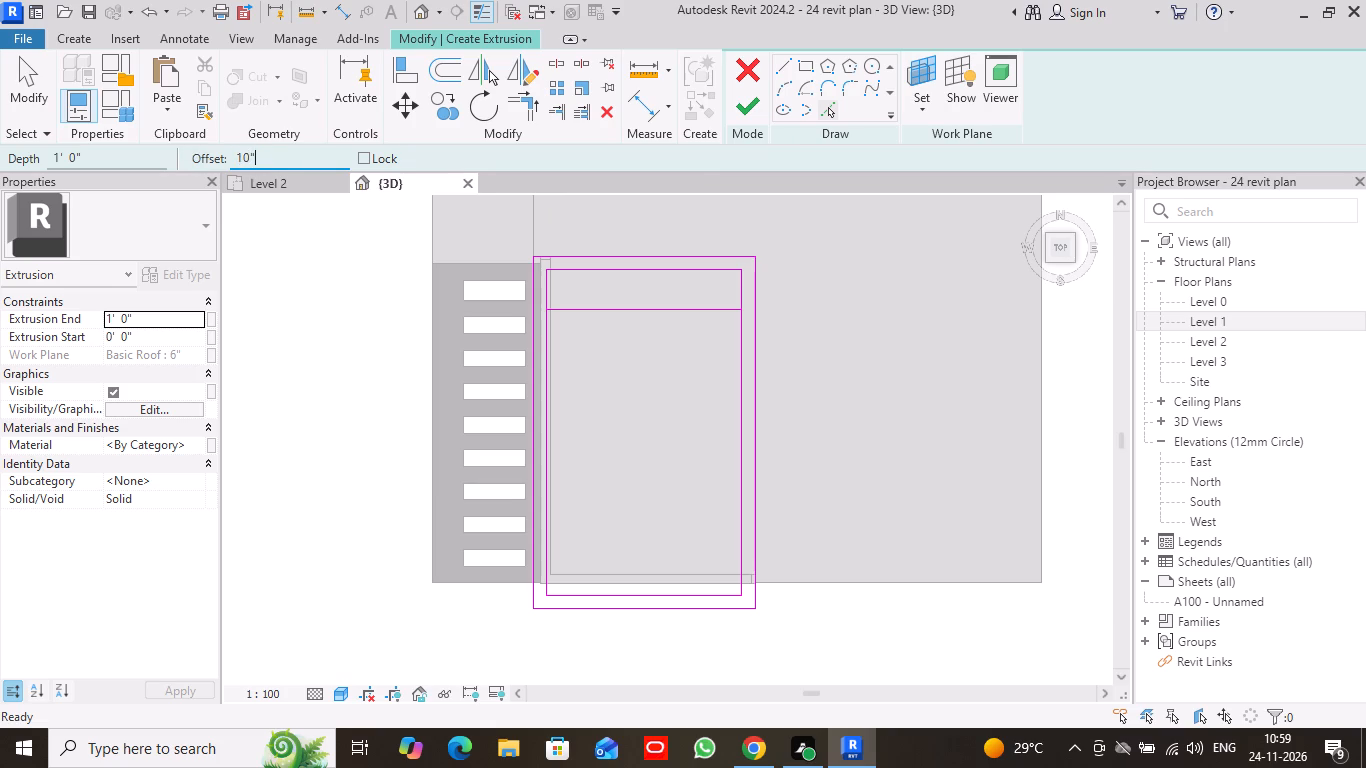
key("Return")
scroll(661, 353, "up", 2)
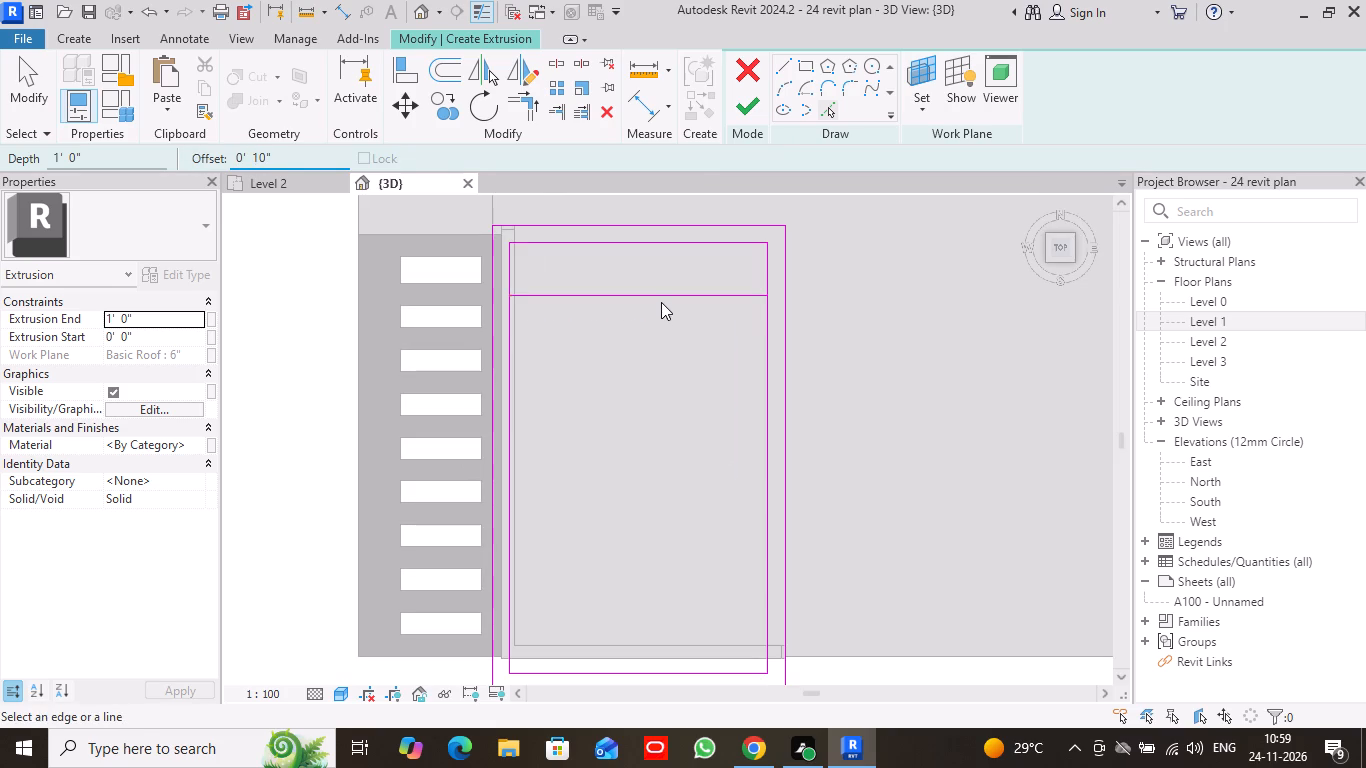
left_click(662, 299)
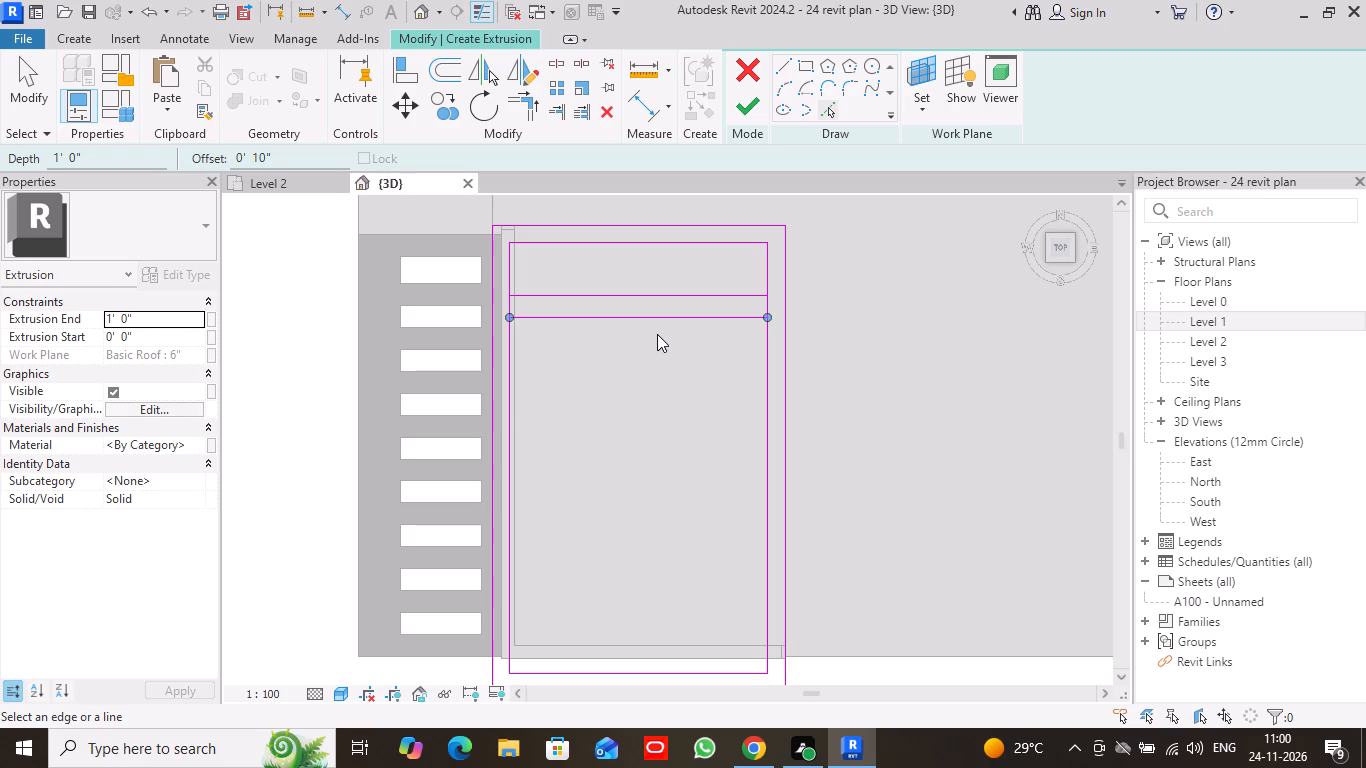
Offset a new line 2'-0" toward the front from the first crossbar's front line using Pick Lines.
scroll(590, 345, "up", 2)
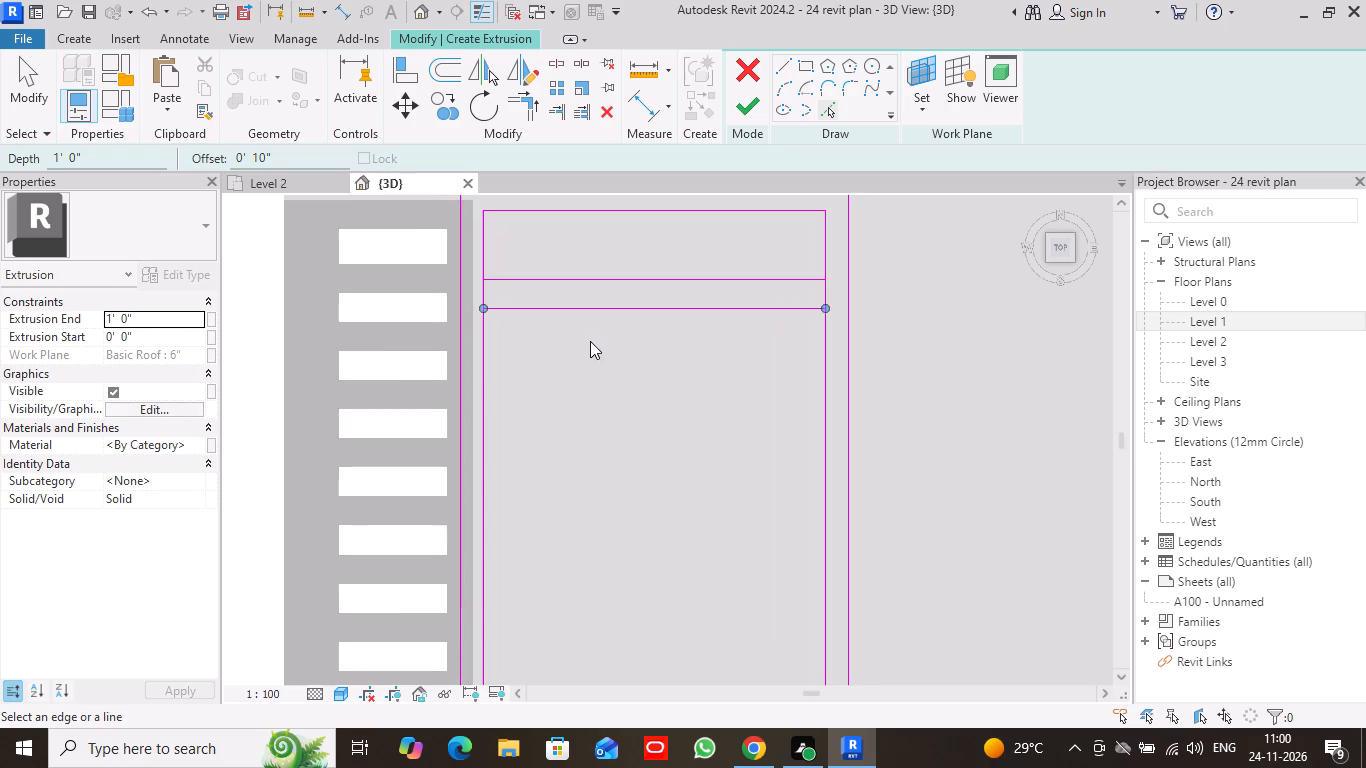
middle_click_drag(636, 336, 574, 325)
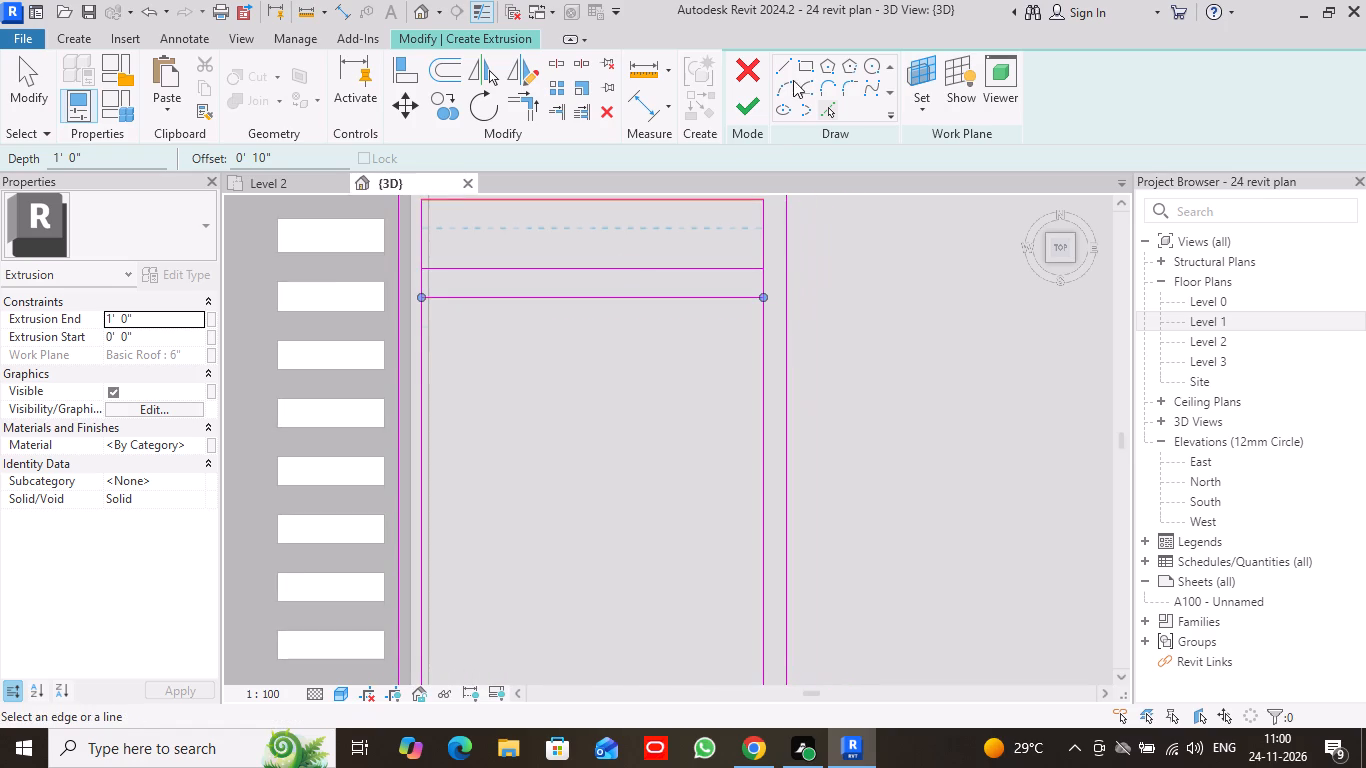
left_click(830, 110)
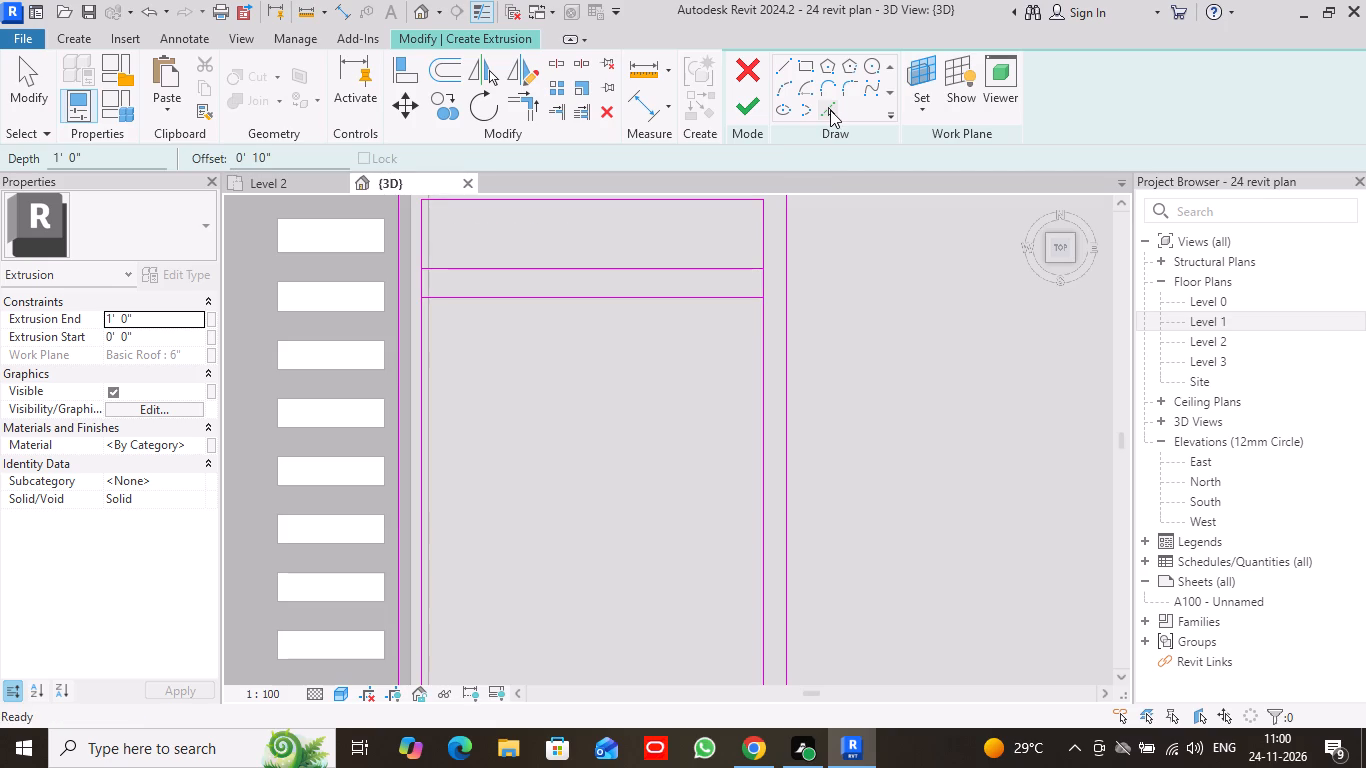
key("2")
key("apostrophe")
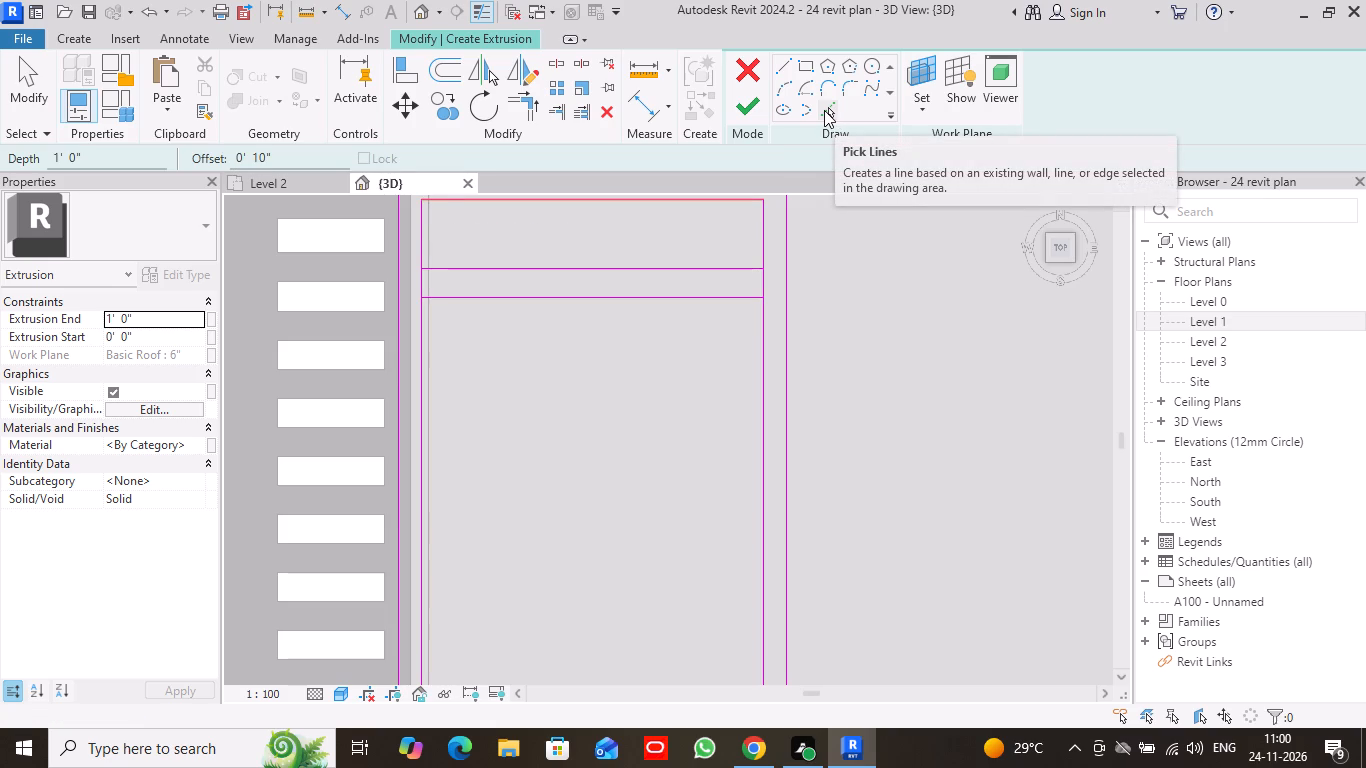
key("Return")
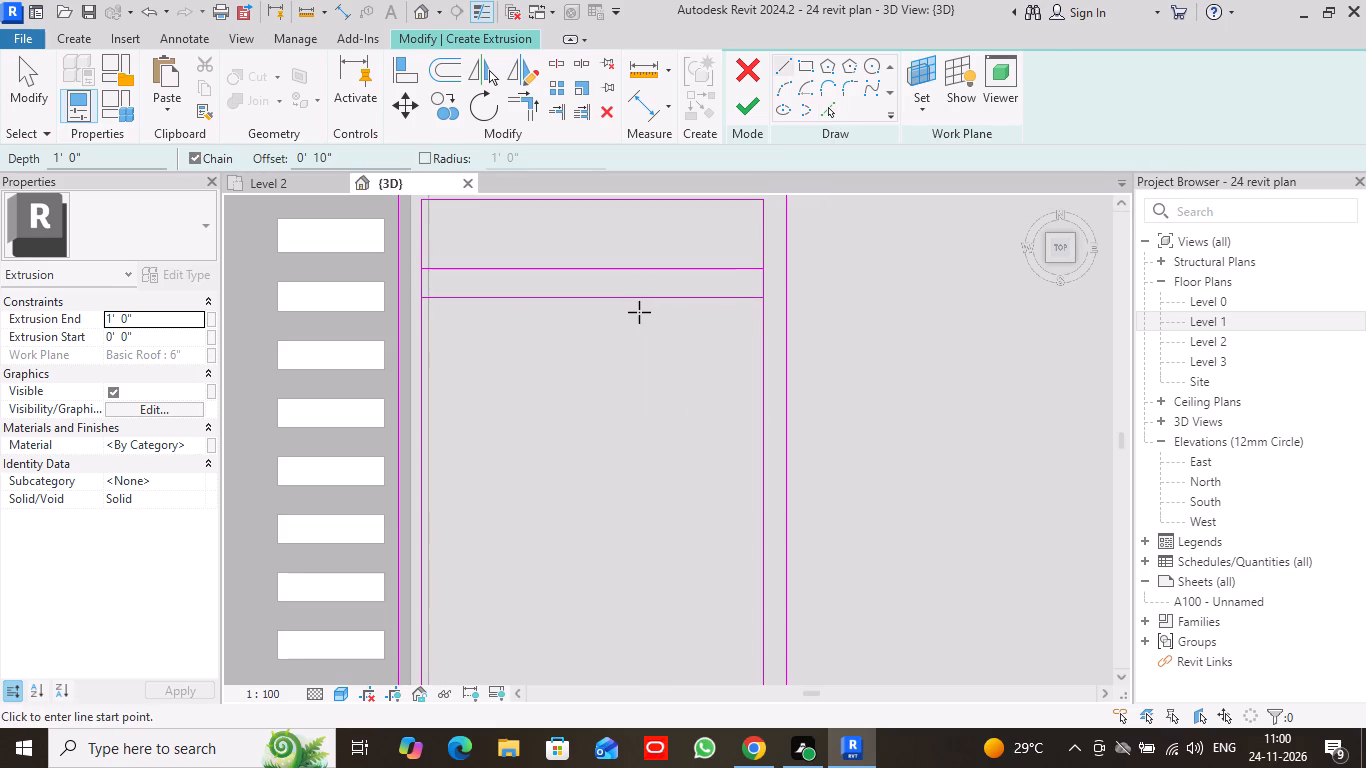
left_click(18, 69)
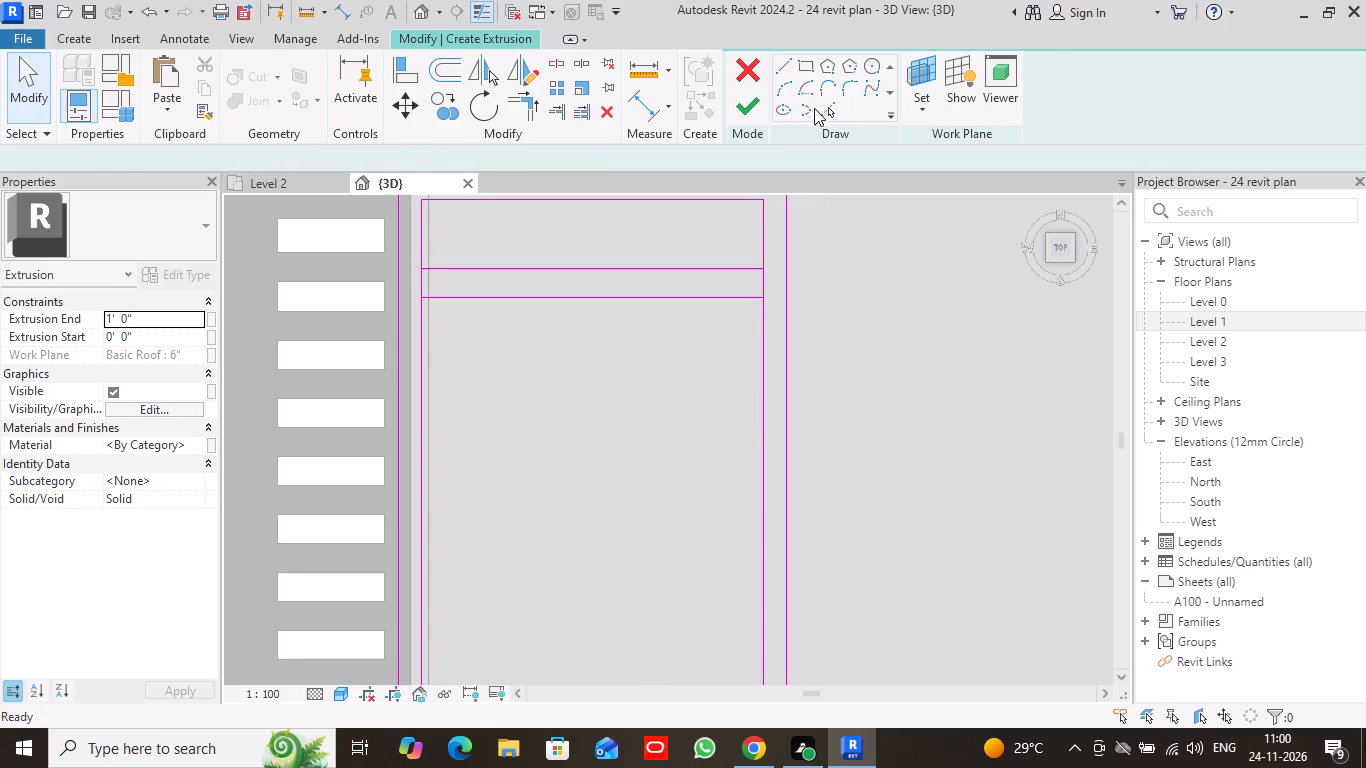
left_click(829, 110)
left_click_drag(274, 157, 265, 156)
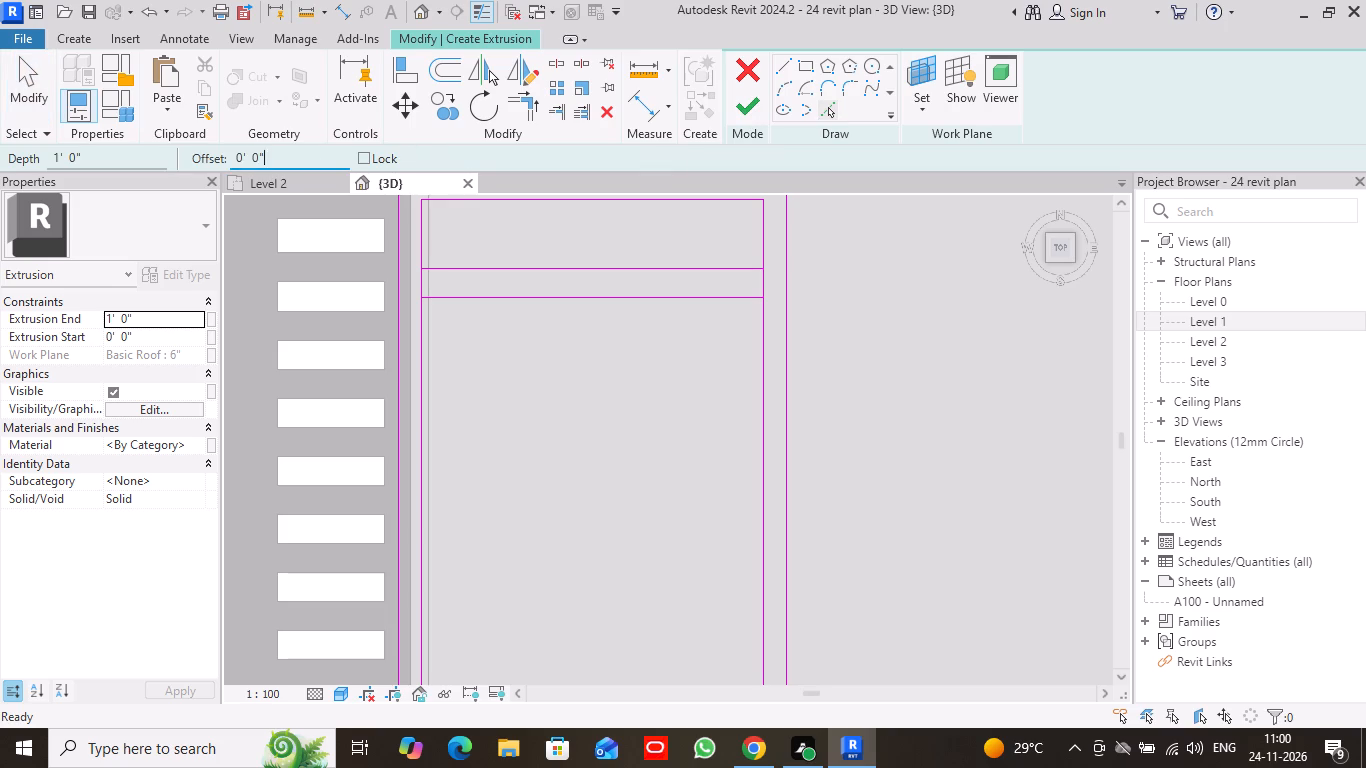
left_click_drag(265, 156, 210, 148)
type("2'")
key("Return")
left_click(651, 302)
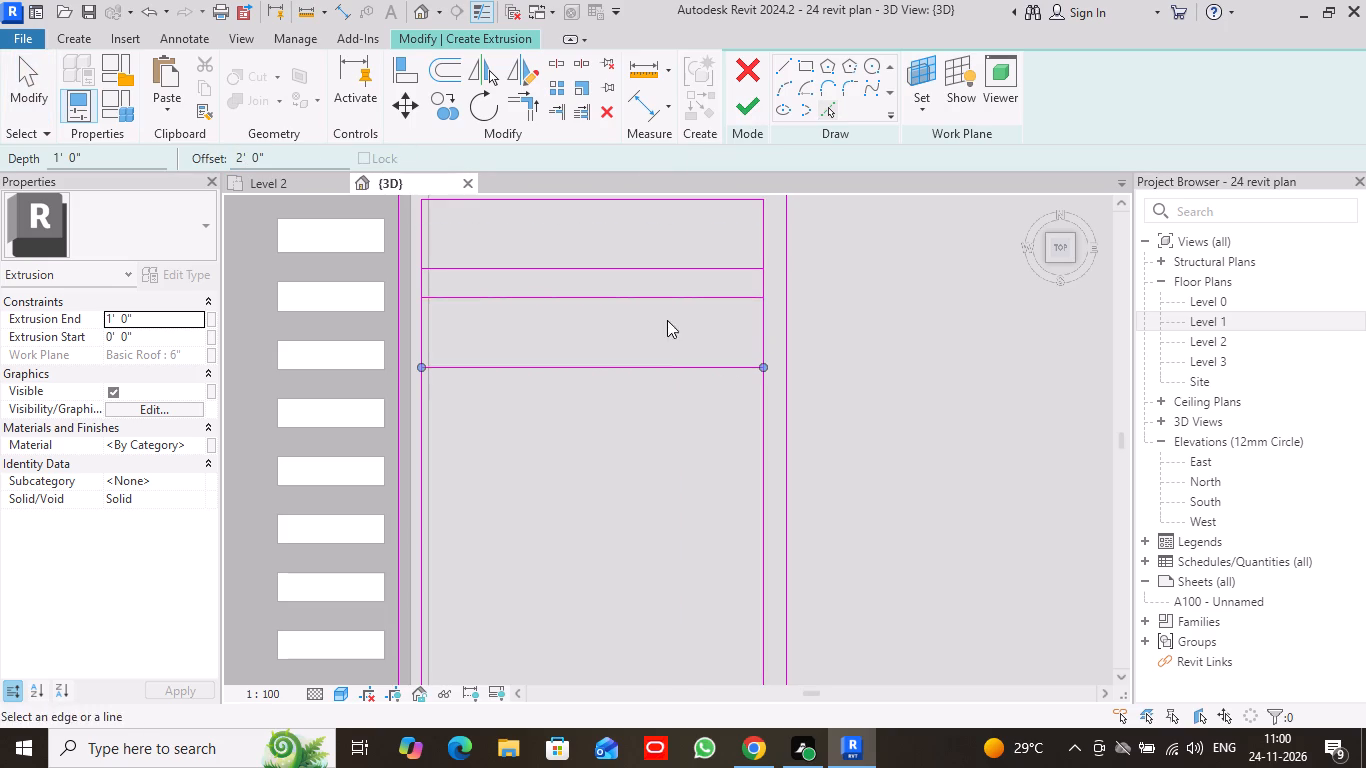
Offset that newest line 10" toward the front to complete the second crossbar.
left_click(825, 106)
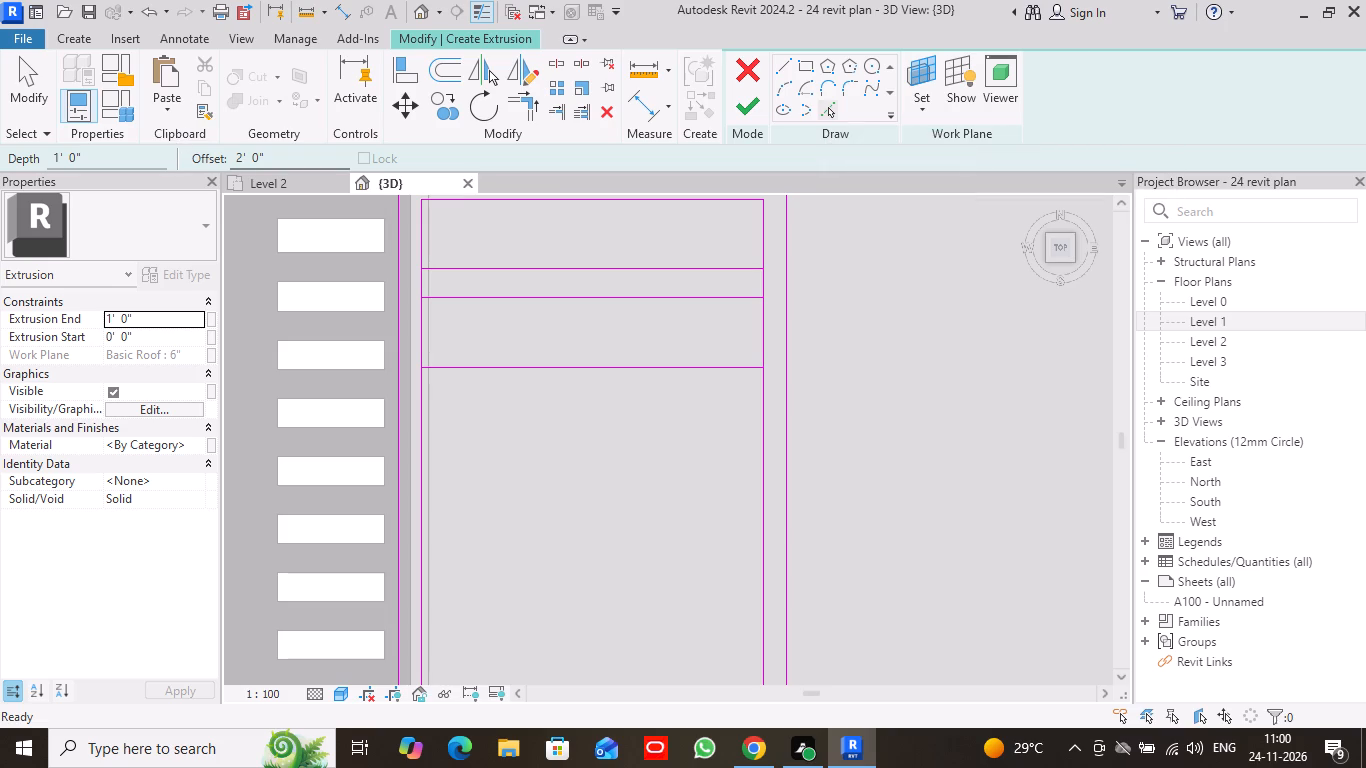
left_click_drag(280, 161, 193, 169)
type("10\"")
key("Return")
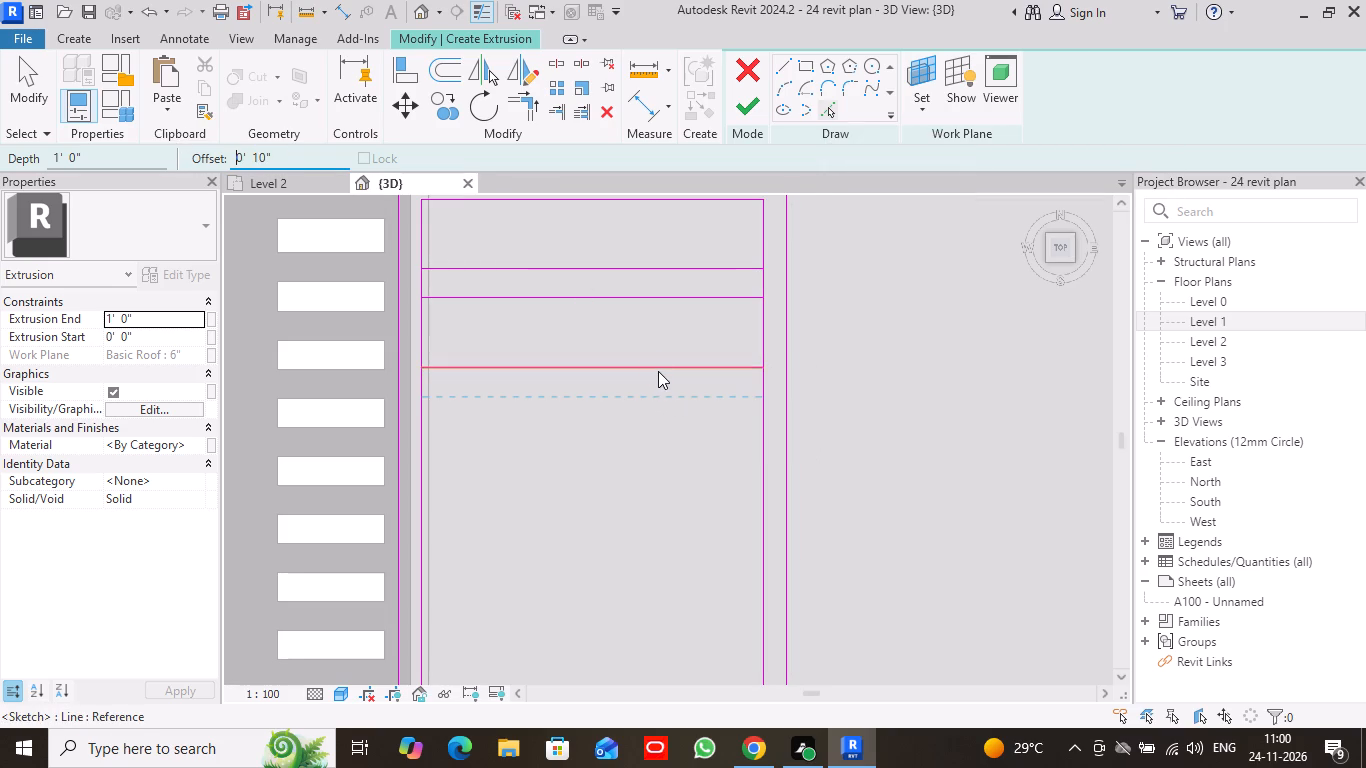
left_click(658, 371)
Add the third crossbar's two lines by offsetting 2'-0" from the second crossbar's front line and a further 10" toward the front.
middle_click_drag(659, 474, 673, 422)
scroll(675, 437, "down", 1)
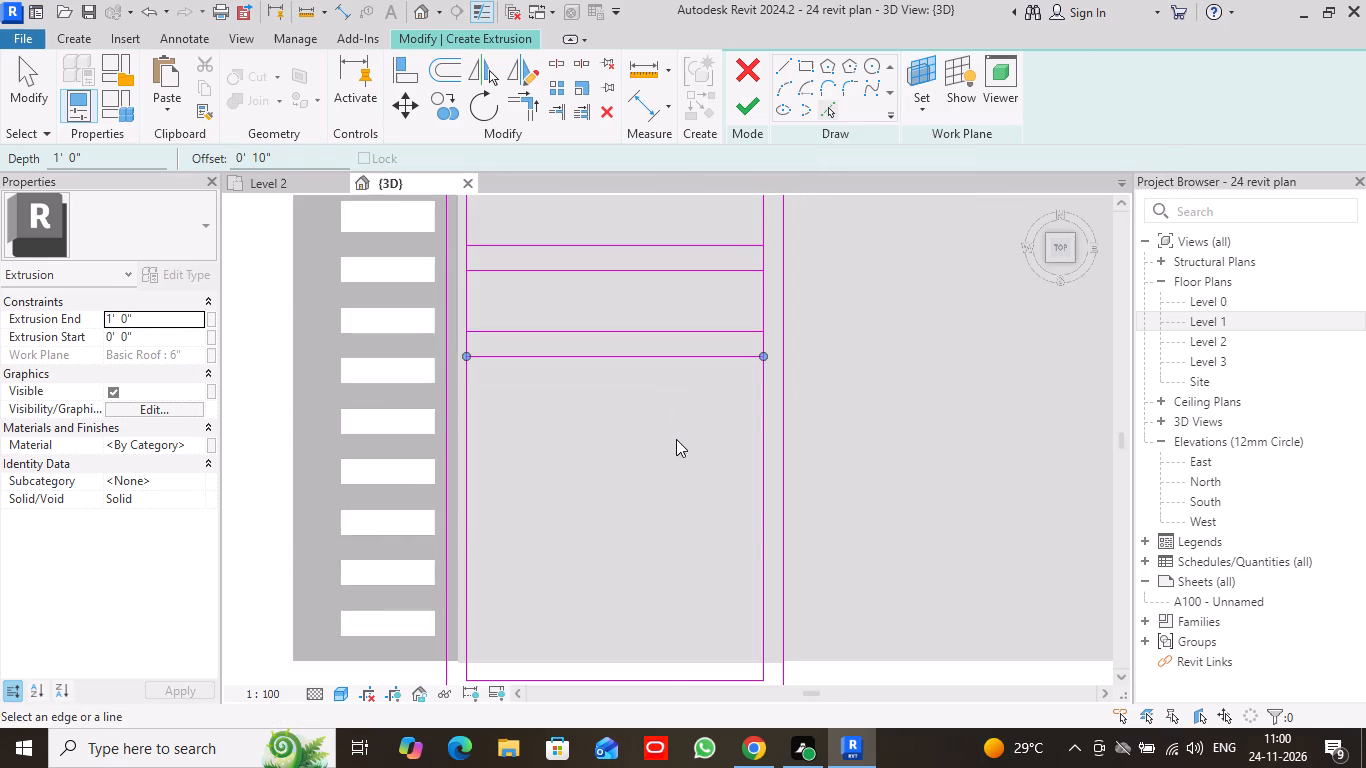
middle_click_drag(676, 439, 686, 413)
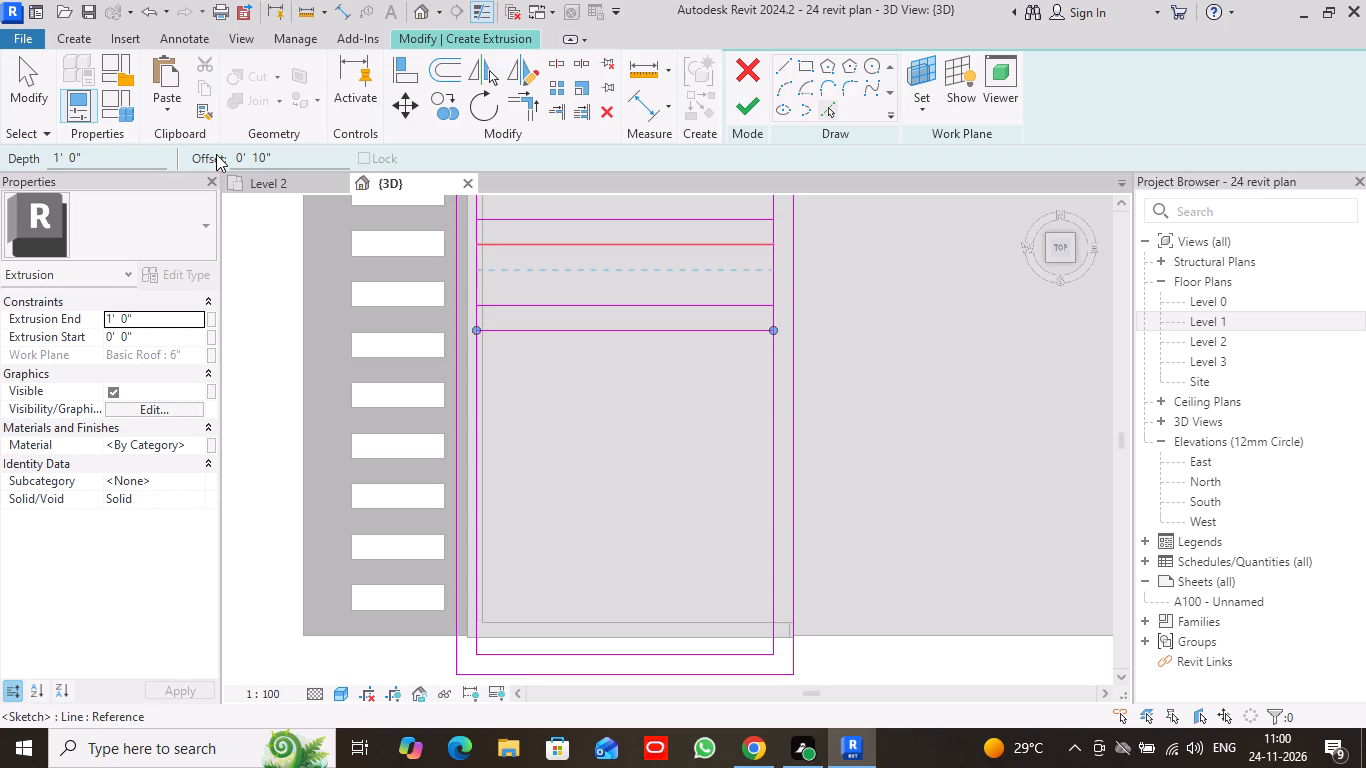
left_click_drag(278, 155, 213, 153)
type("2'")
key("Return")
left_click(663, 332)
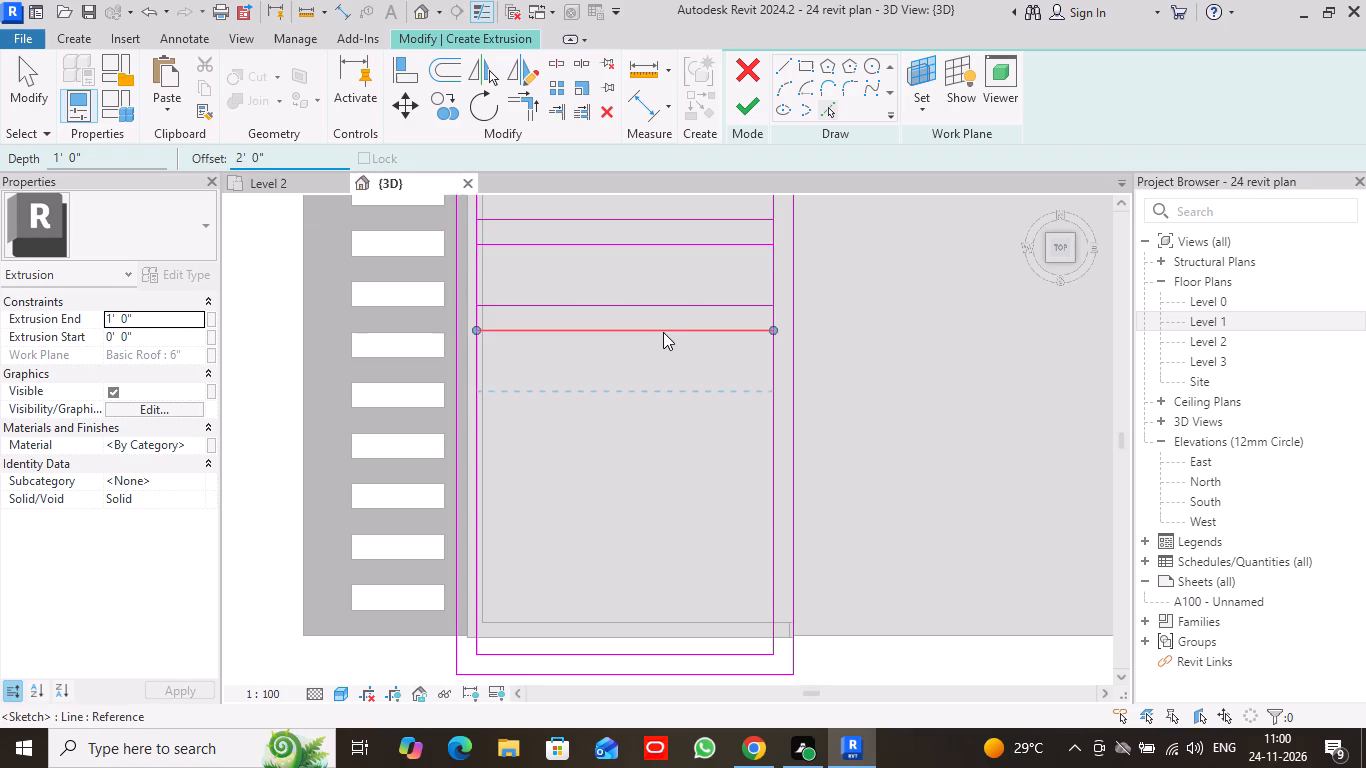
left_click_drag(284, 155, 198, 155)
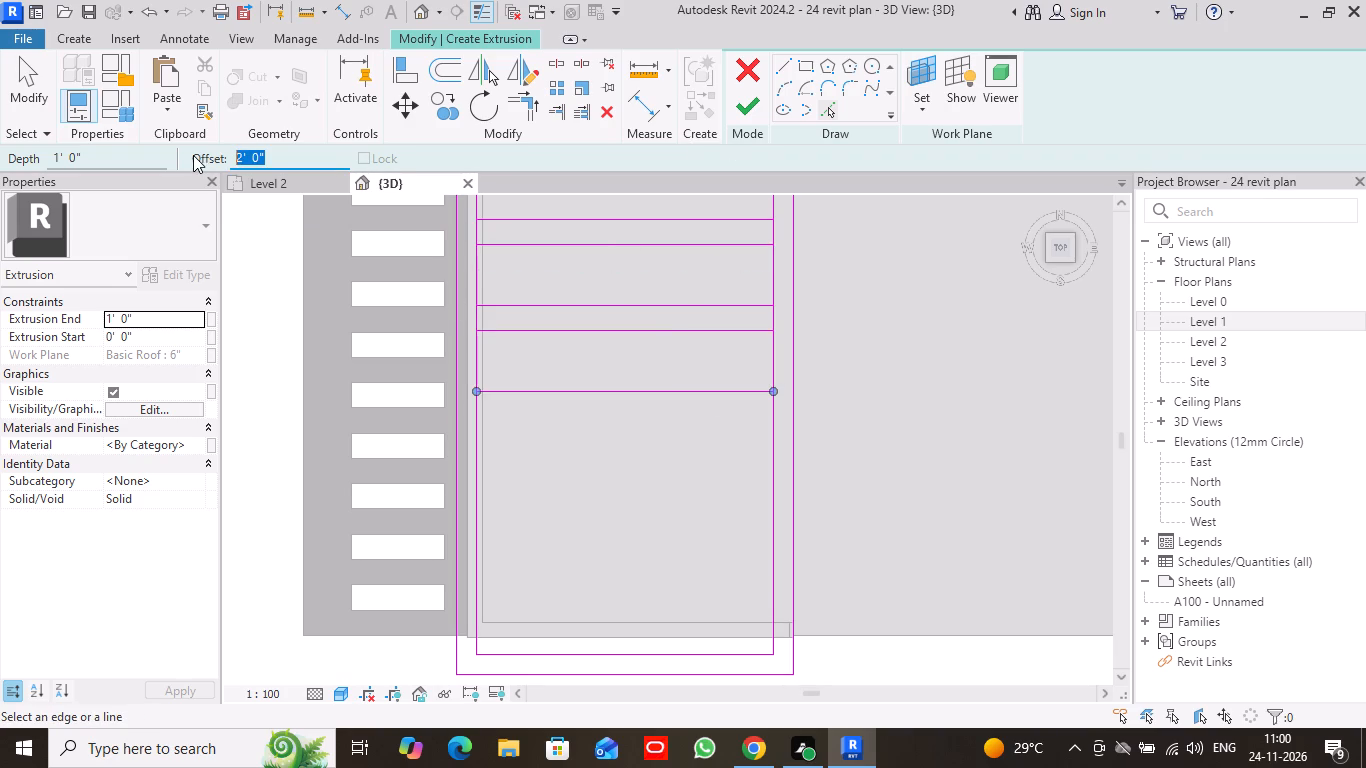
type("10")
key("shift+quotedbl")
key("Return")
left_click(621, 398)
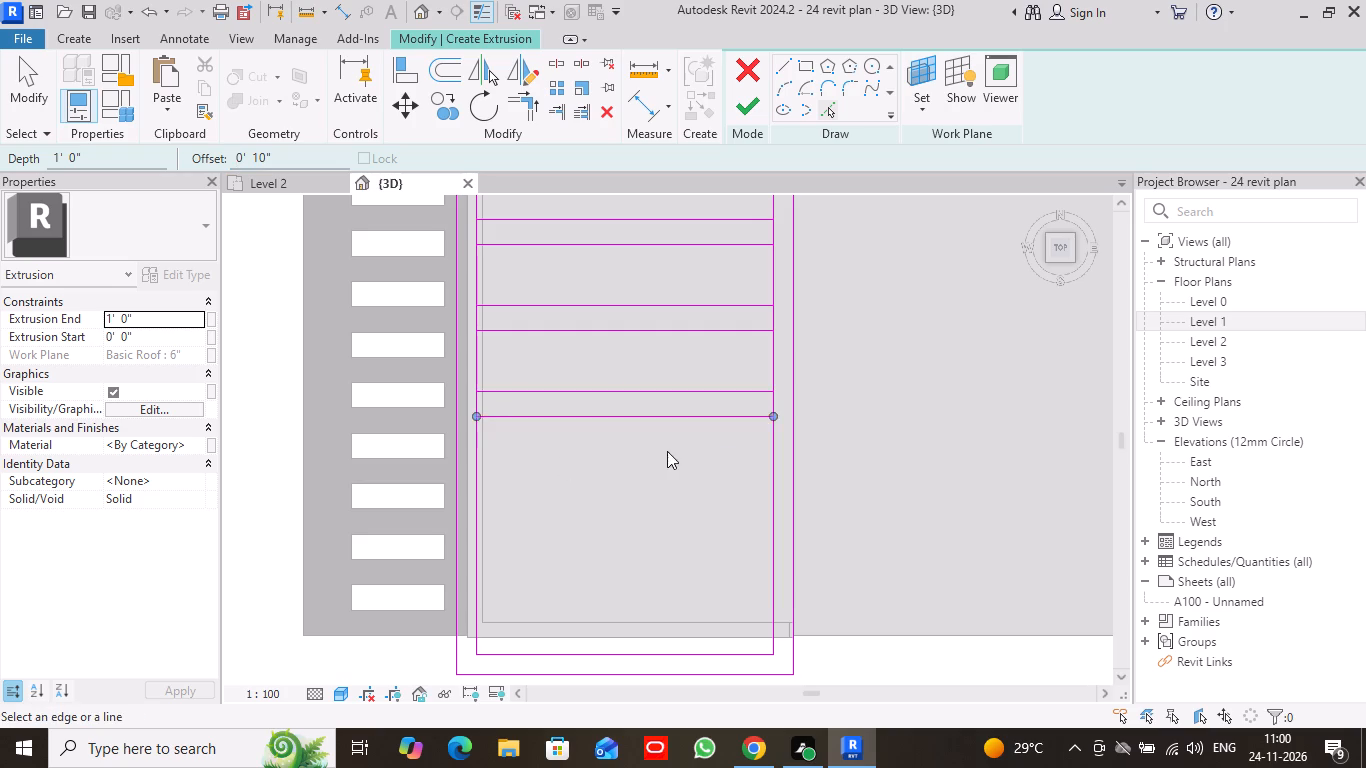
Add the fourth crossbar's two lines by offsetting 2'-0" from the third crossbar's front line and a further 10" toward the front.
scroll(666, 460, "down", 3)
middle_click_drag(662, 486, 659, 449)
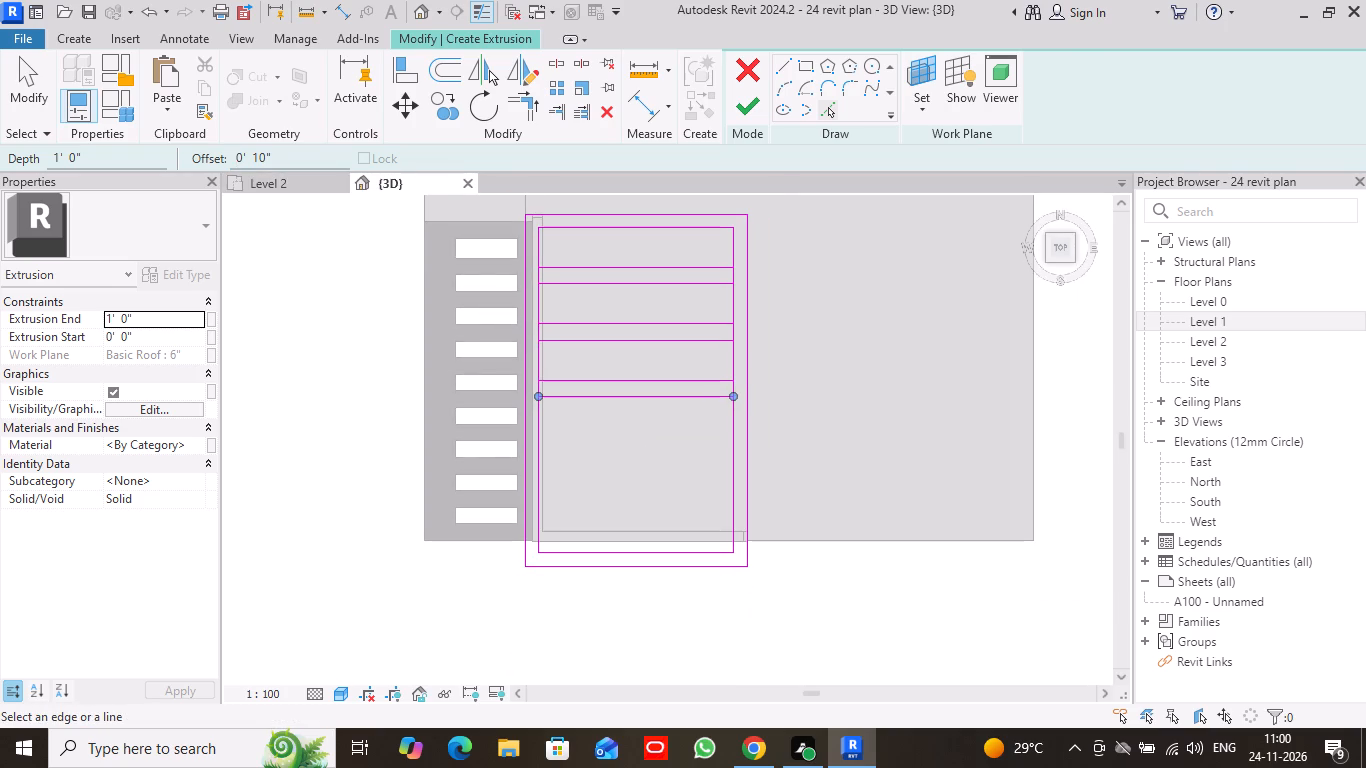
left_click_drag(283, 155, 183, 155)
key("2")
key("apostrophe")
key("Return")
left_click(639, 399)
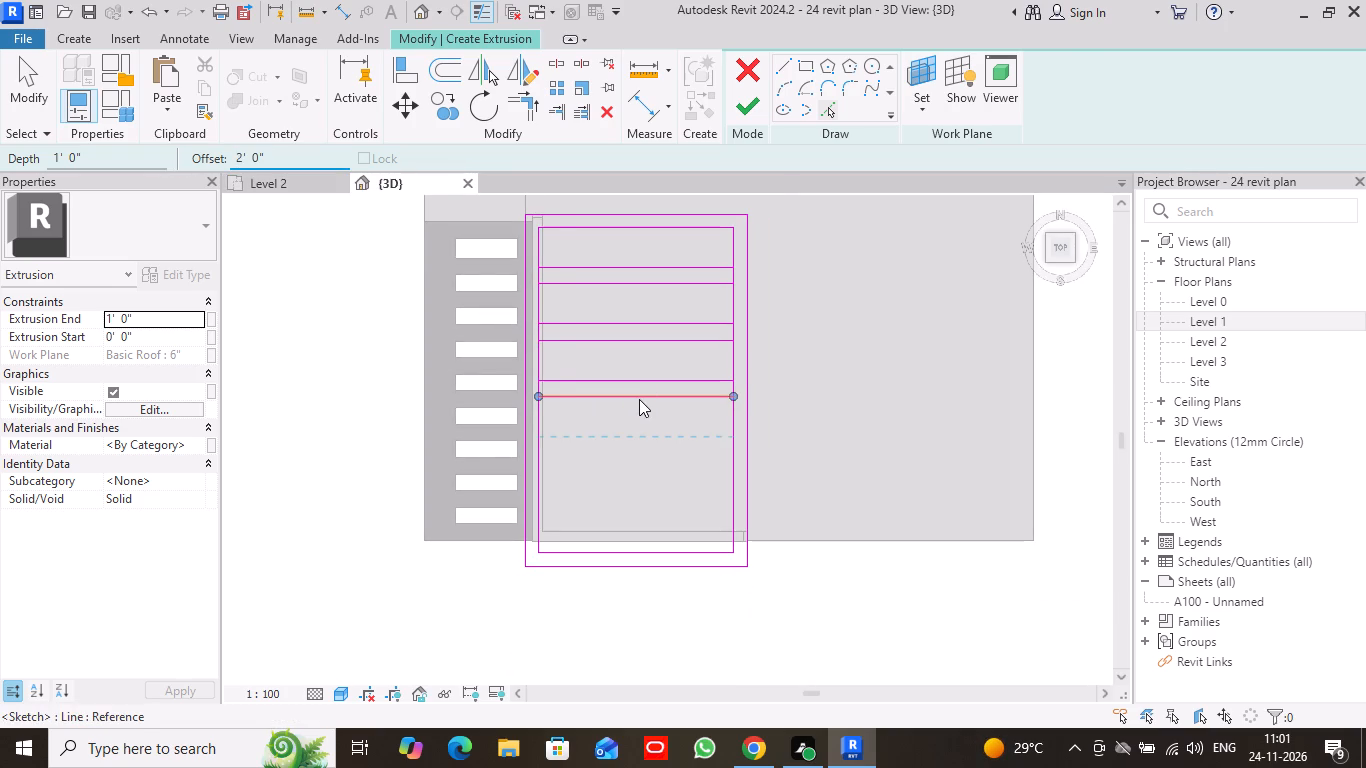
left_click_drag(275, 158, 165, 162)
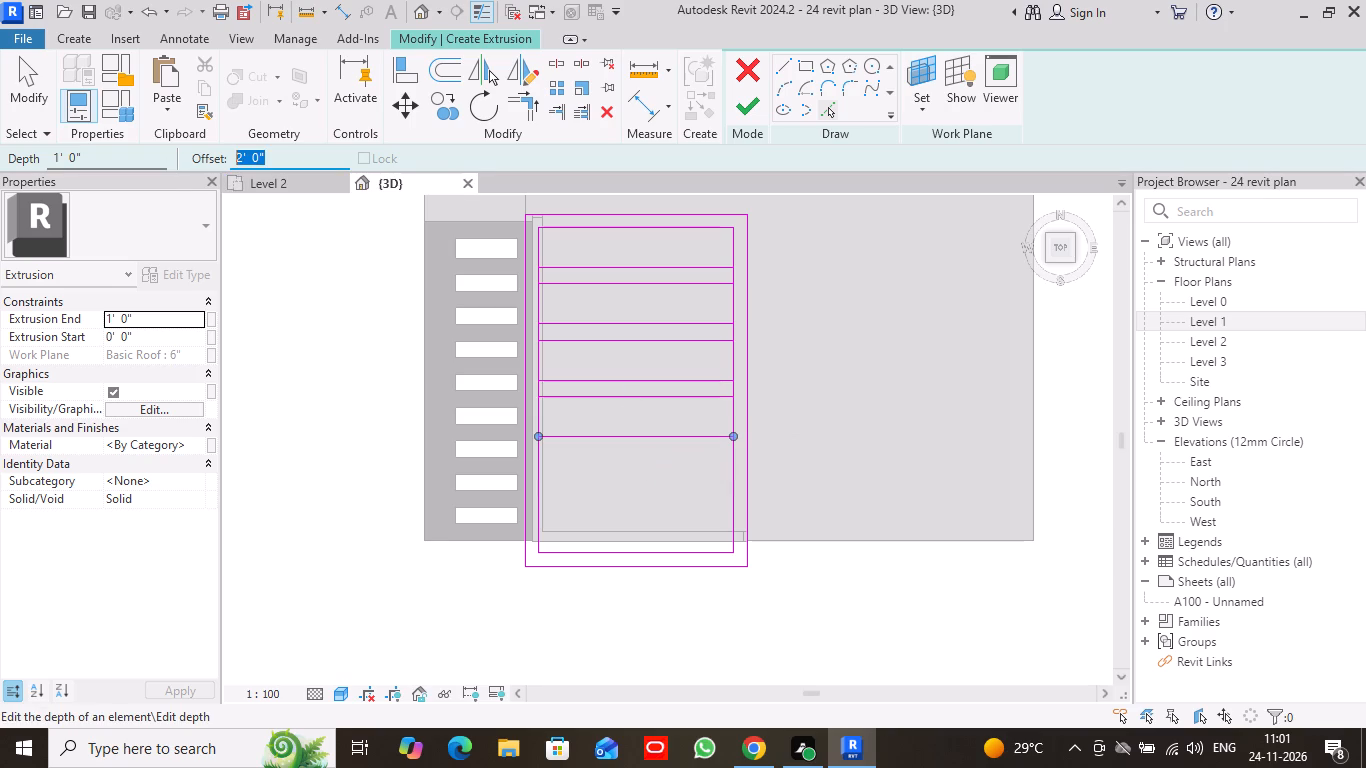
type("10")
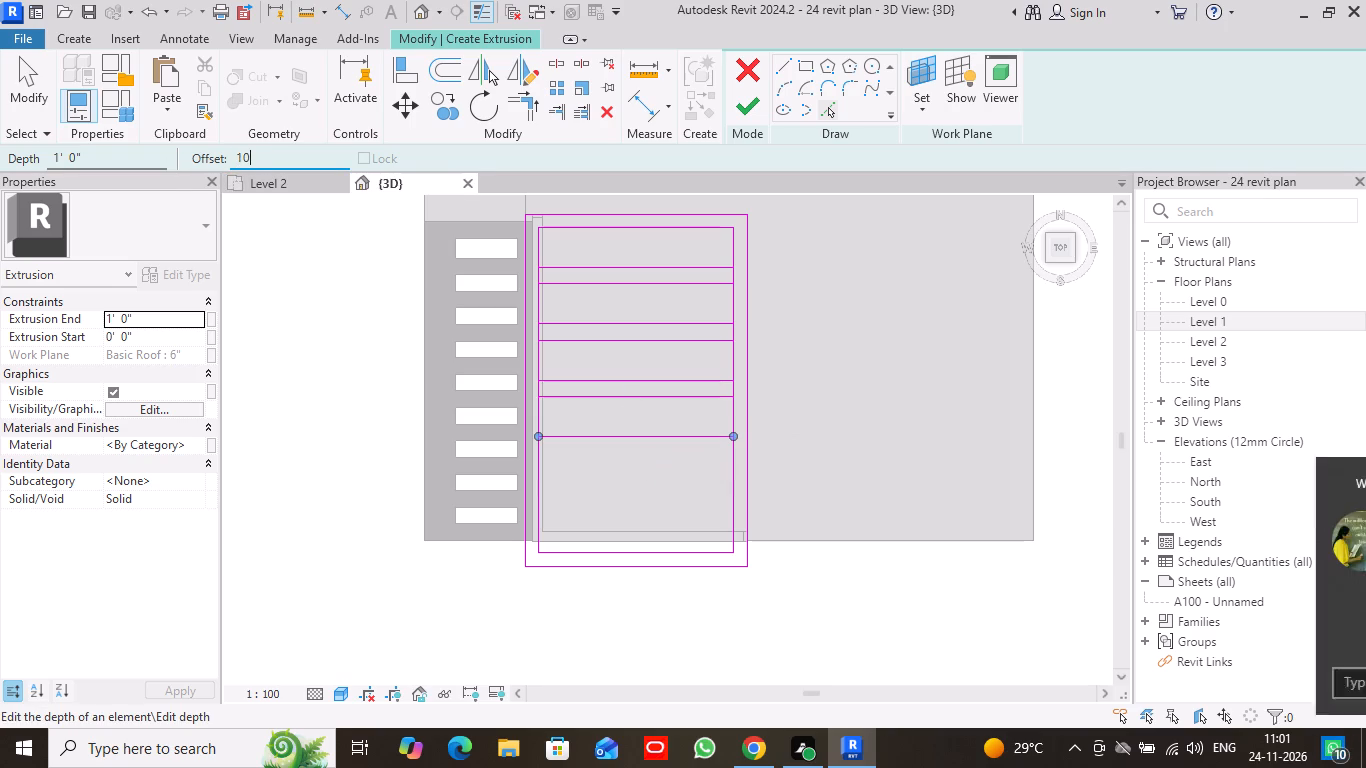
key("shift+quotedbl")
key("Return")
left_click(610, 441)
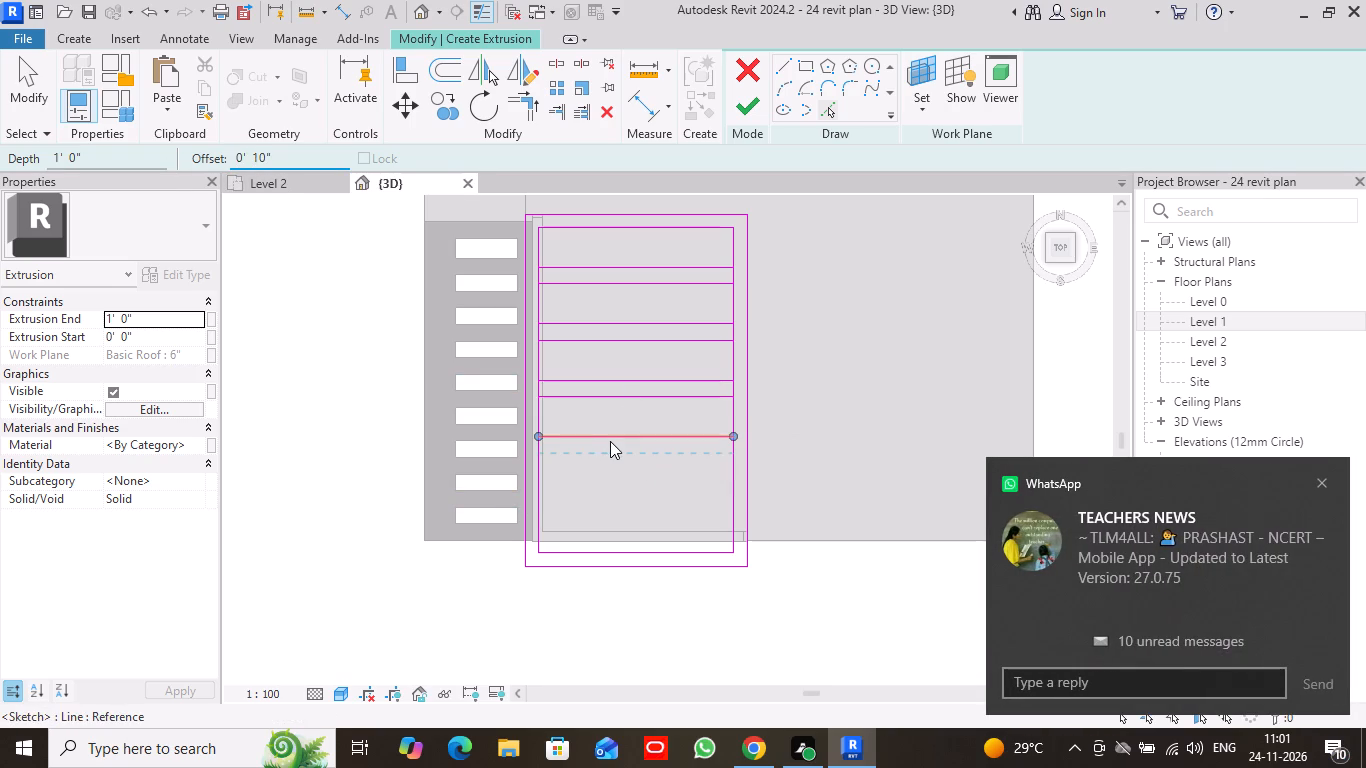
scroll(636, 477, "up", 3)
middle_click_drag(639, 494, 639, 466)
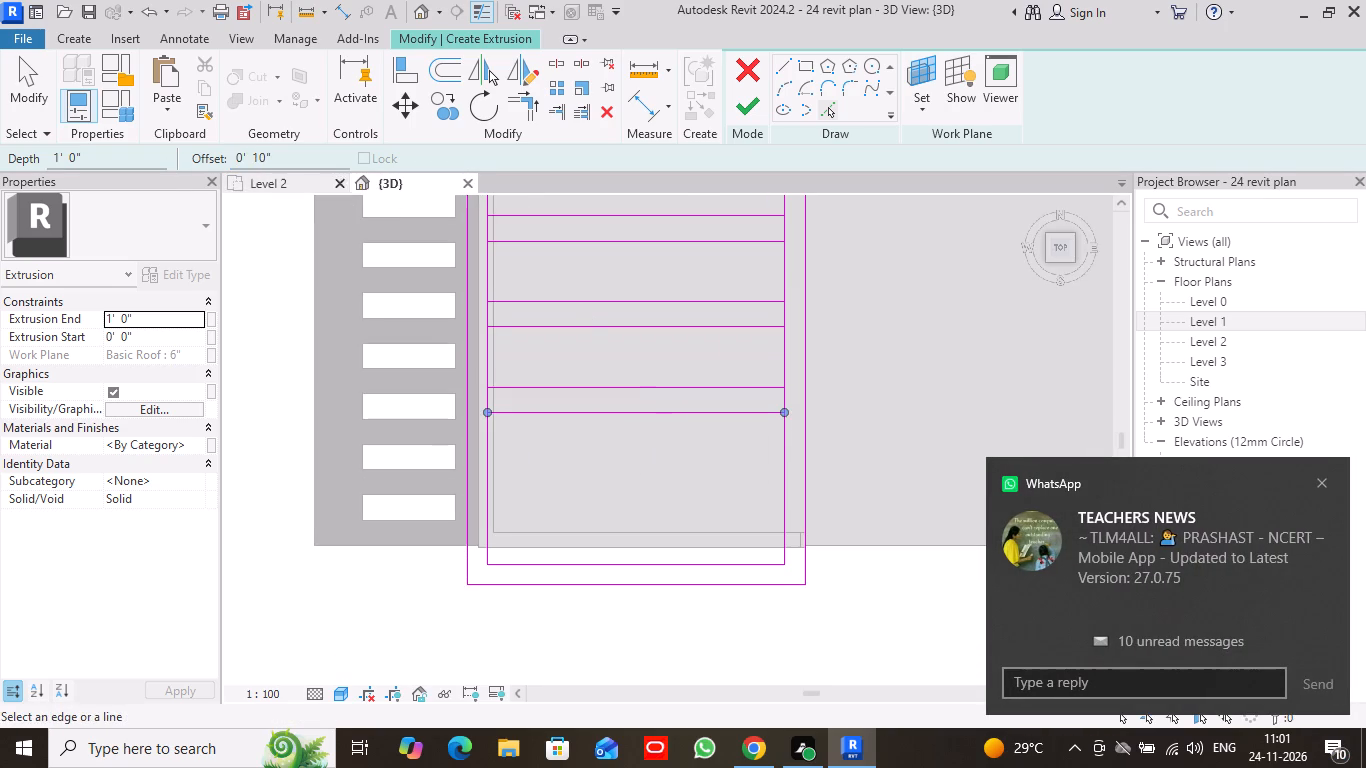
Offset a new line 2'-0" toward the front from the fourth crossbar's front line using Pick Lines.
left_click_drag(287, 152, 189, 157)
key("2")
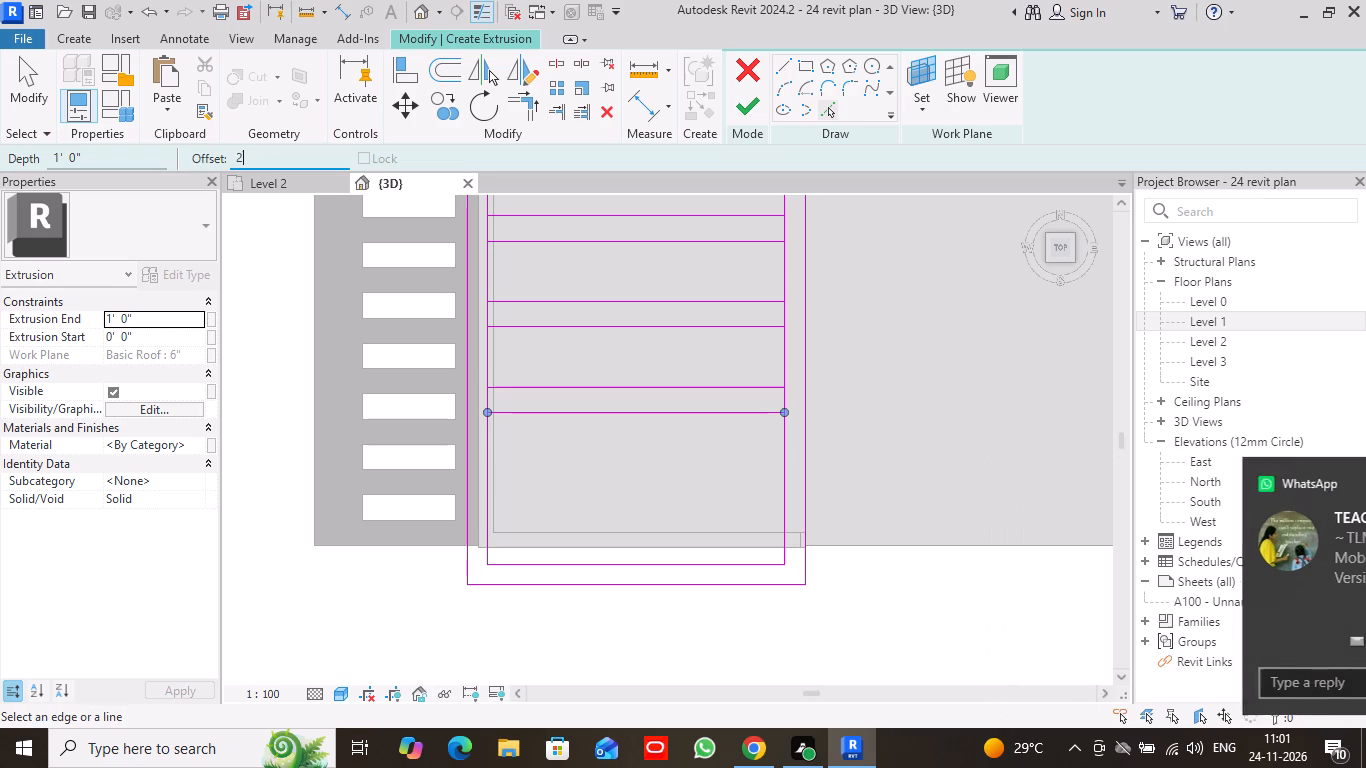
key("shift+quotedbl")
key("Return")
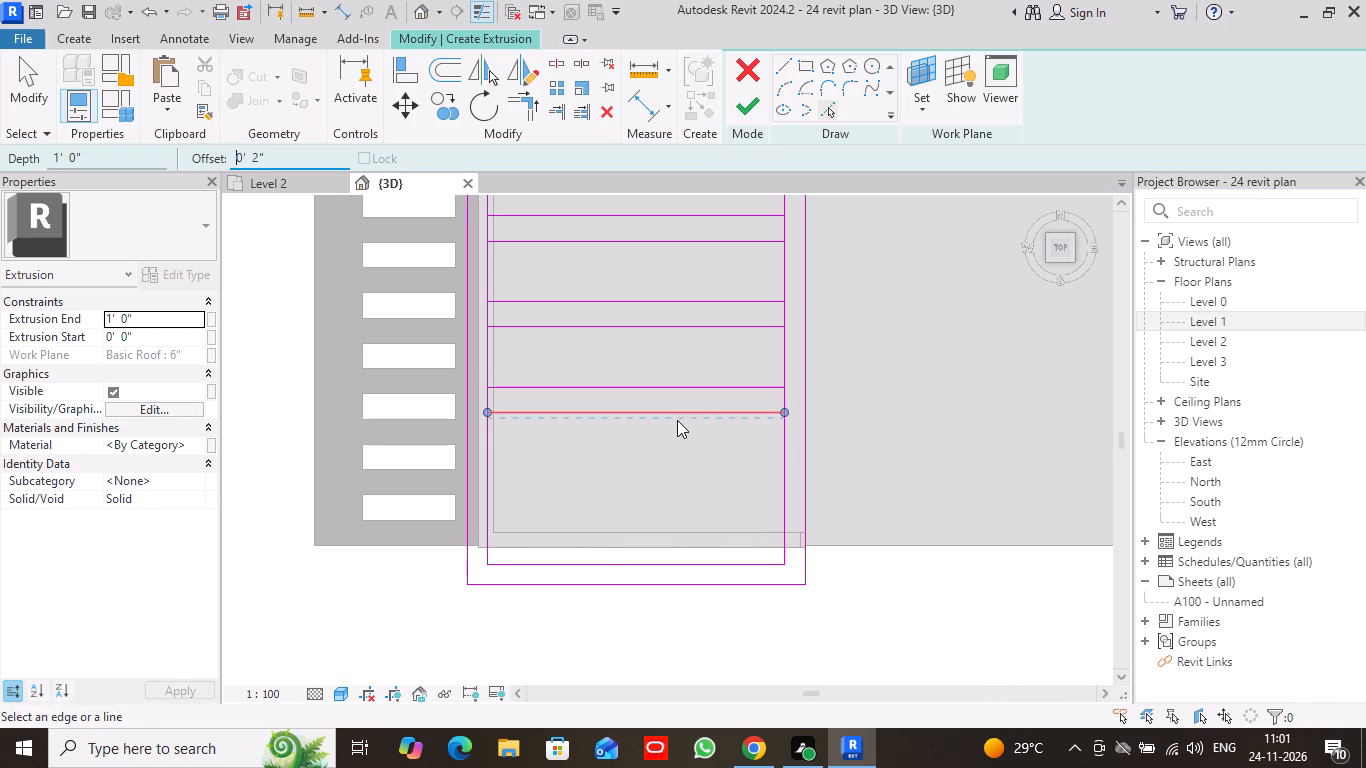
left_click_drag(290, 164, 239, 156)
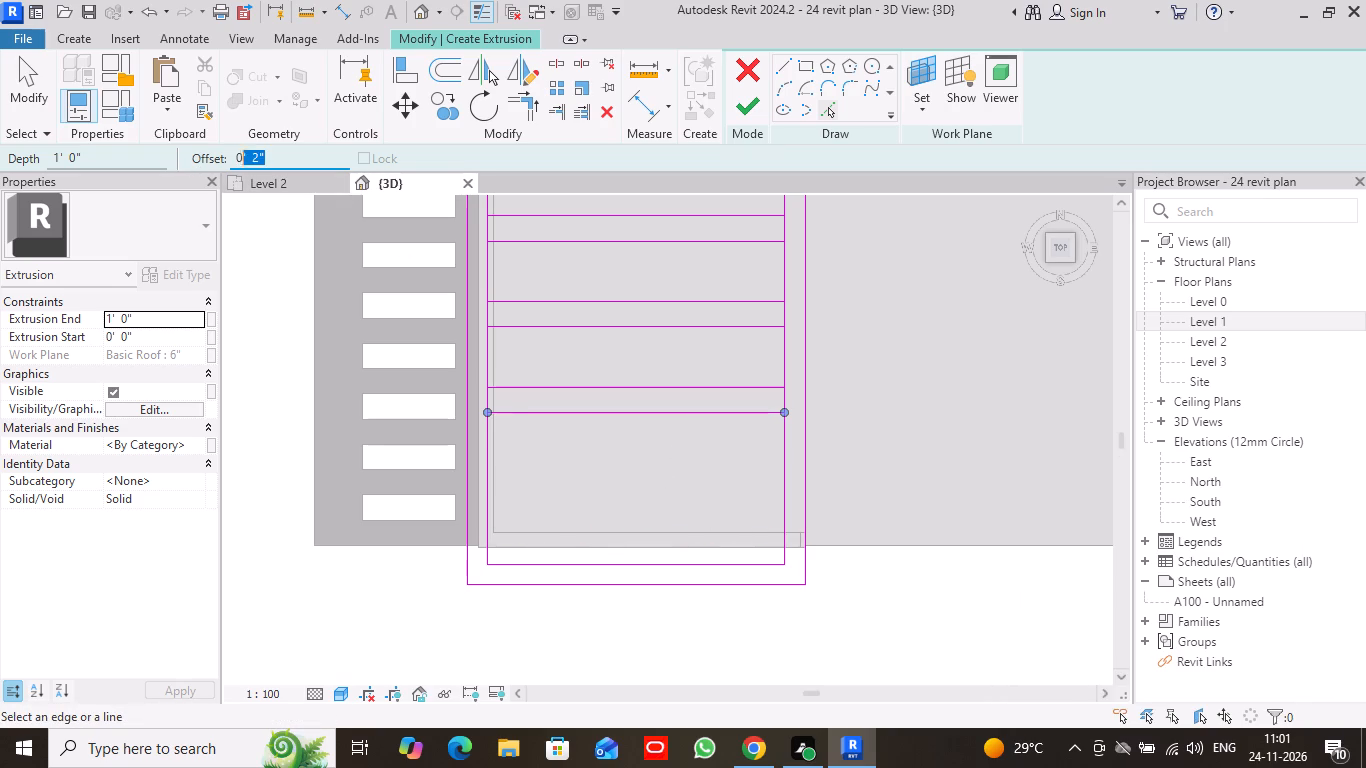
left_click_drag(239, 156, 196, 150)
type("2'")
key("Return")
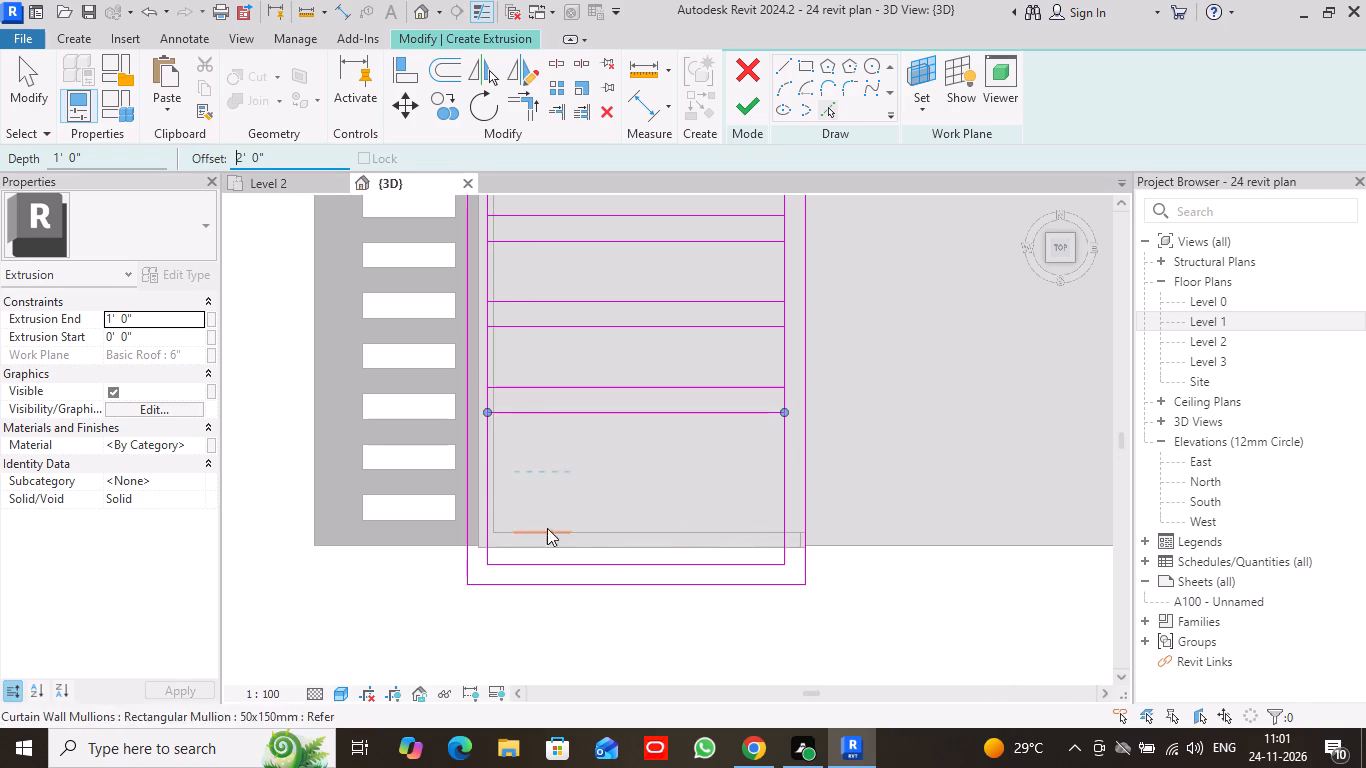
left_click(658, 417)
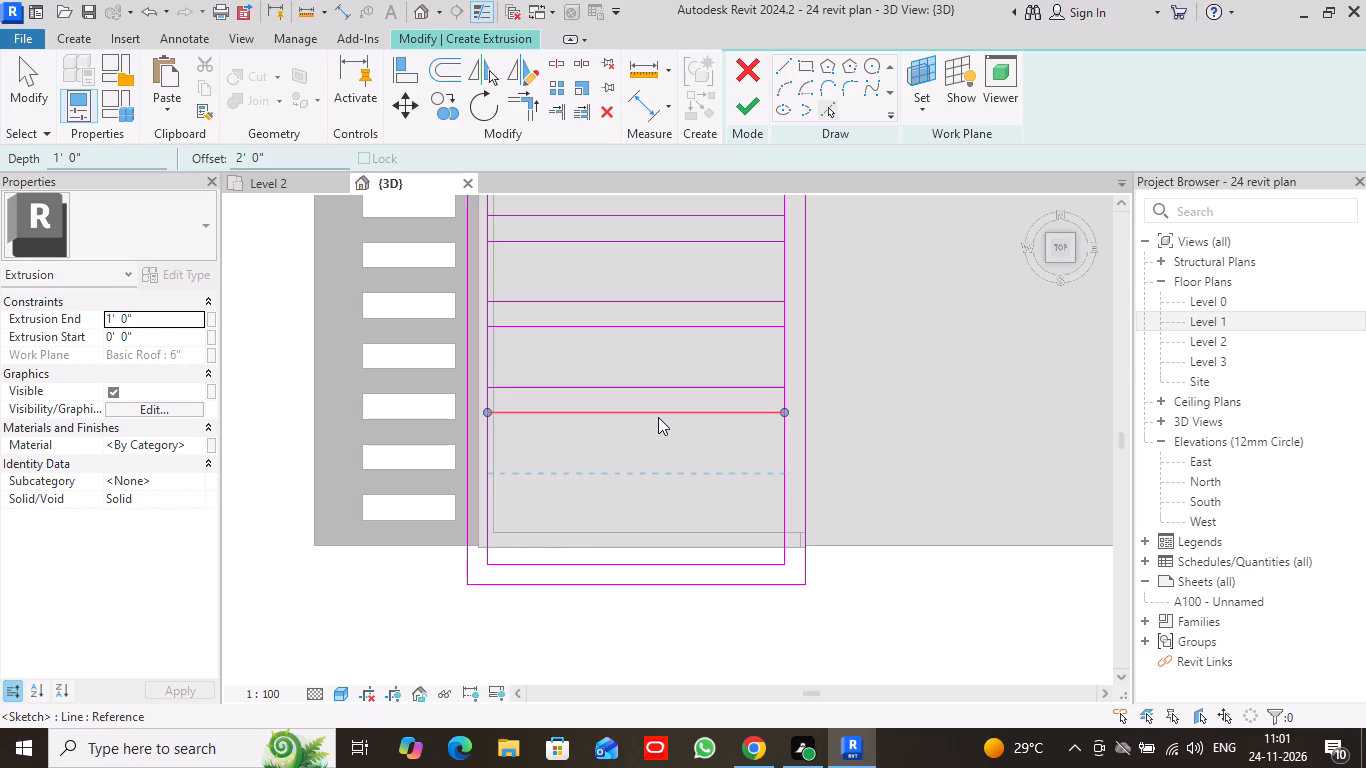
Offset that newest line 10" toward the front to complete the fifth crossbar.
left_click_drag(266, 159, 162, 145)
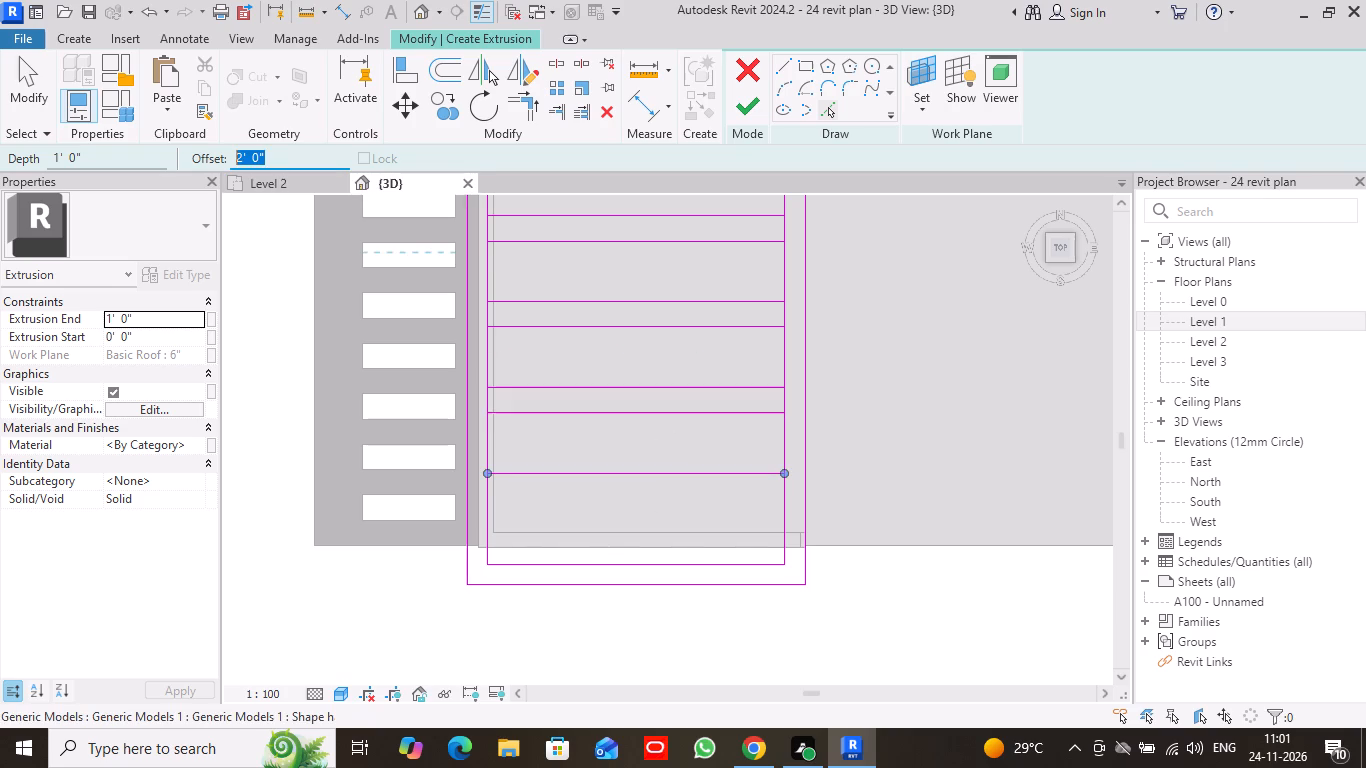
left_click_drag(162, 145, 158, 145)
type("10")
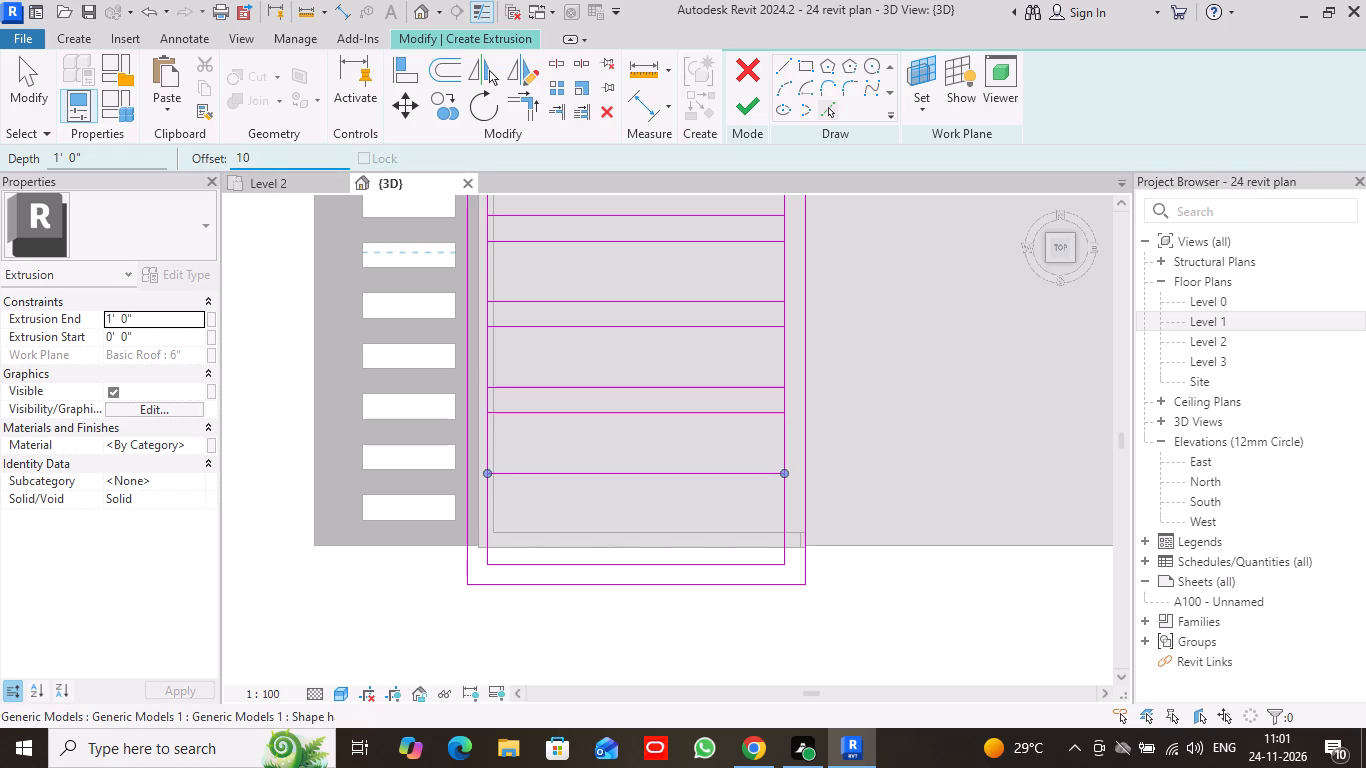
key("shift+quotedbl")
key("Return")
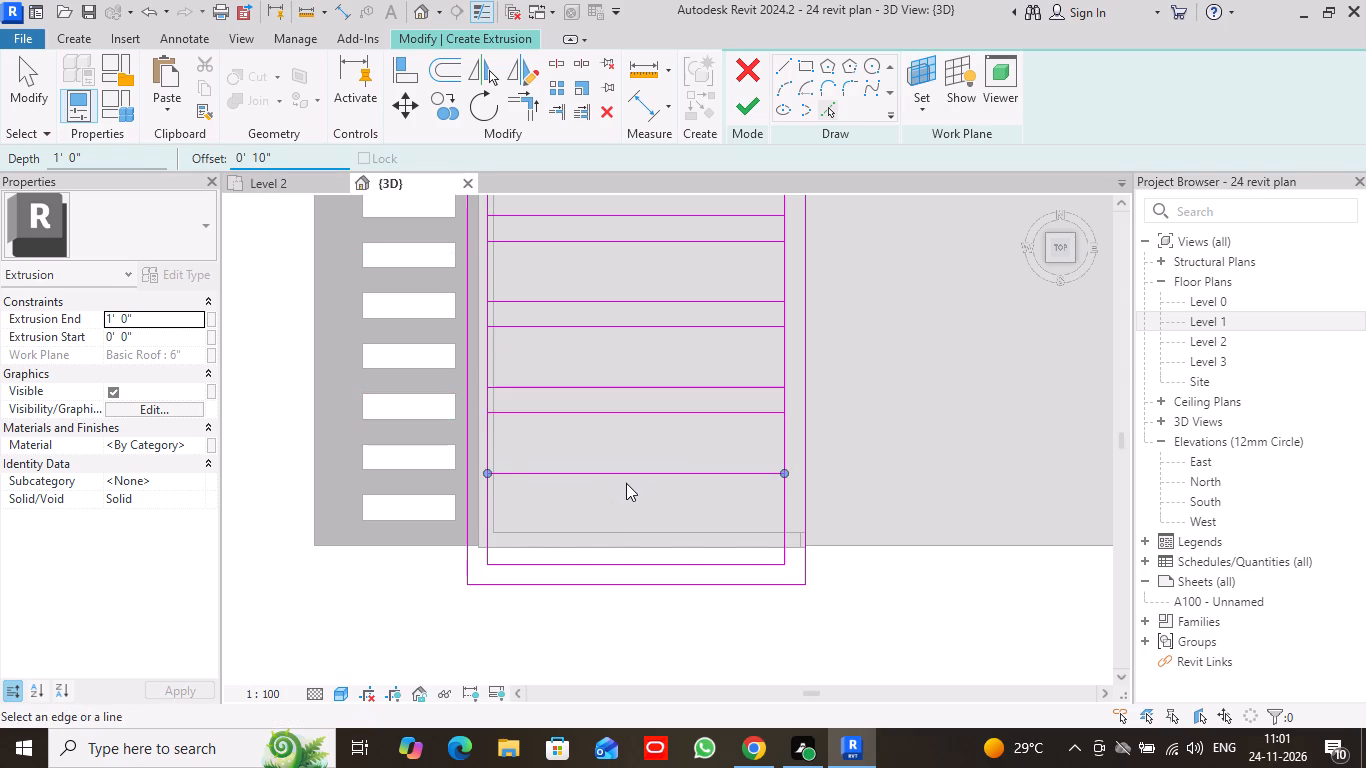
left_click(630, 481)
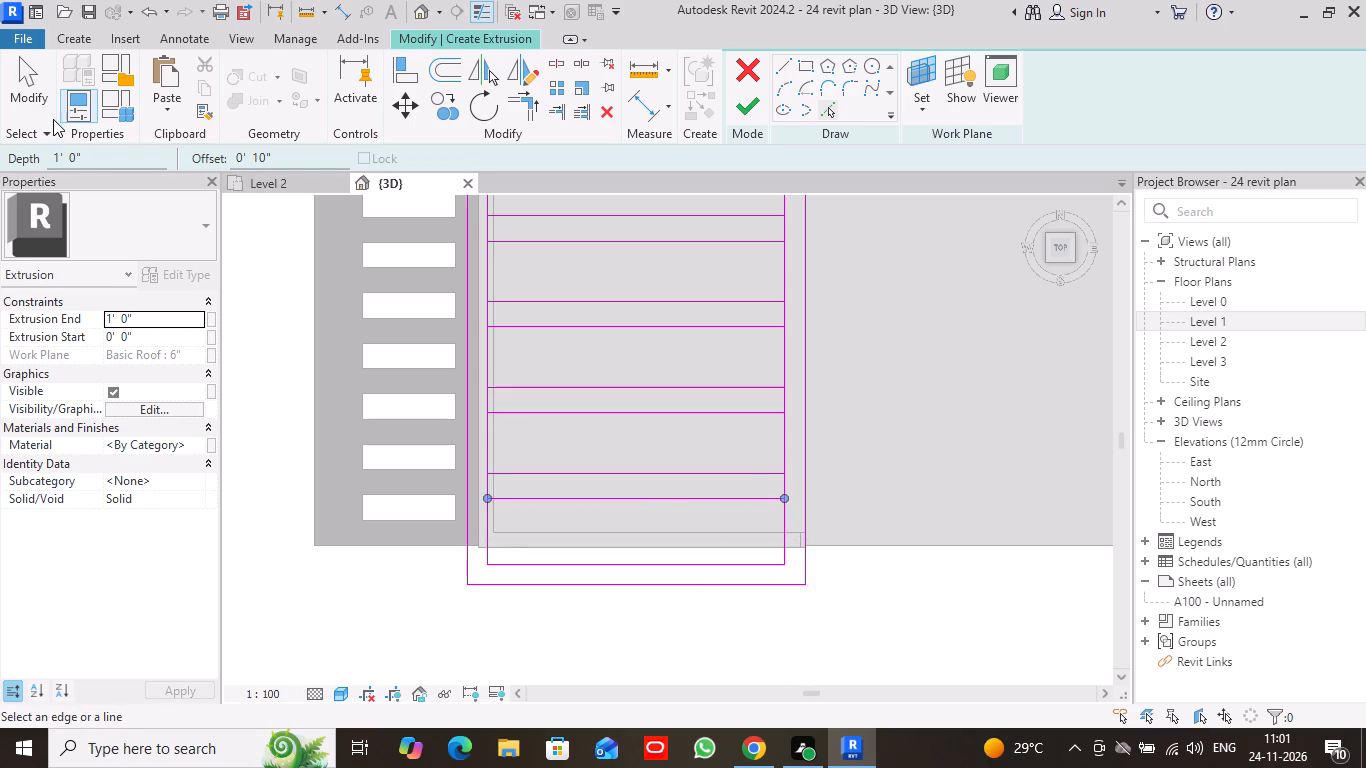
left_click(14, 87)
Split the frame's right-hand inner edge between the two lines of each of the five crossbars.
scroll(809, 364, "down", 4)
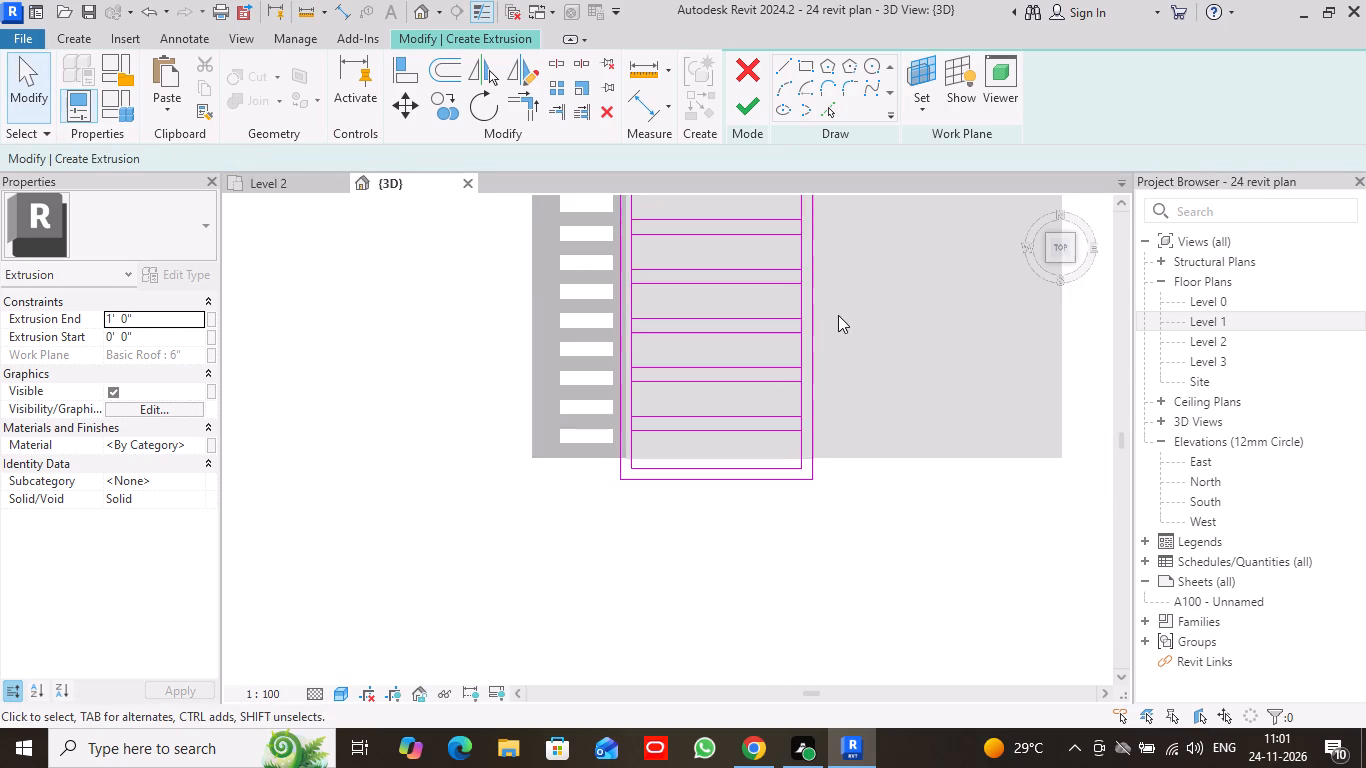
middle_click_drag(859, 274, 780, 405)
scroll(691, 365, "up", 4)
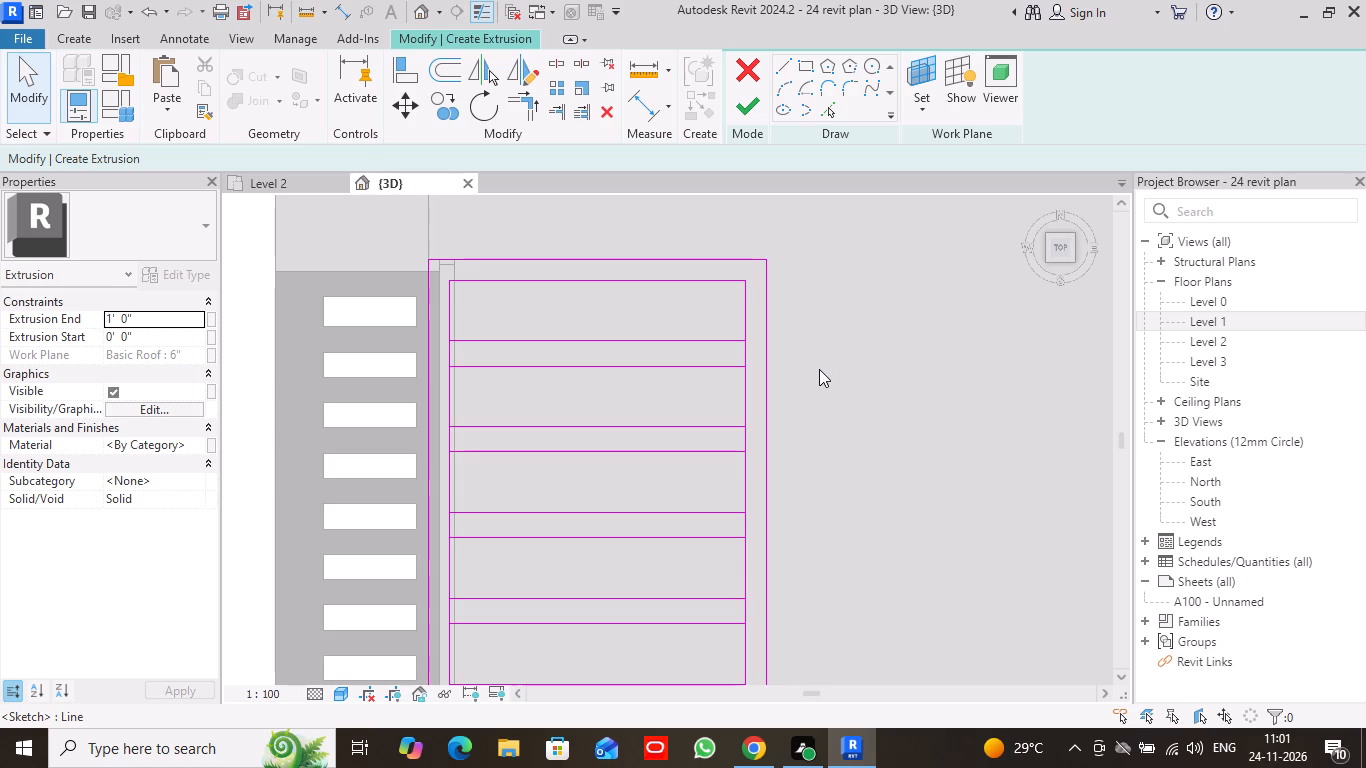
scroll(815, 364, "up", 3)
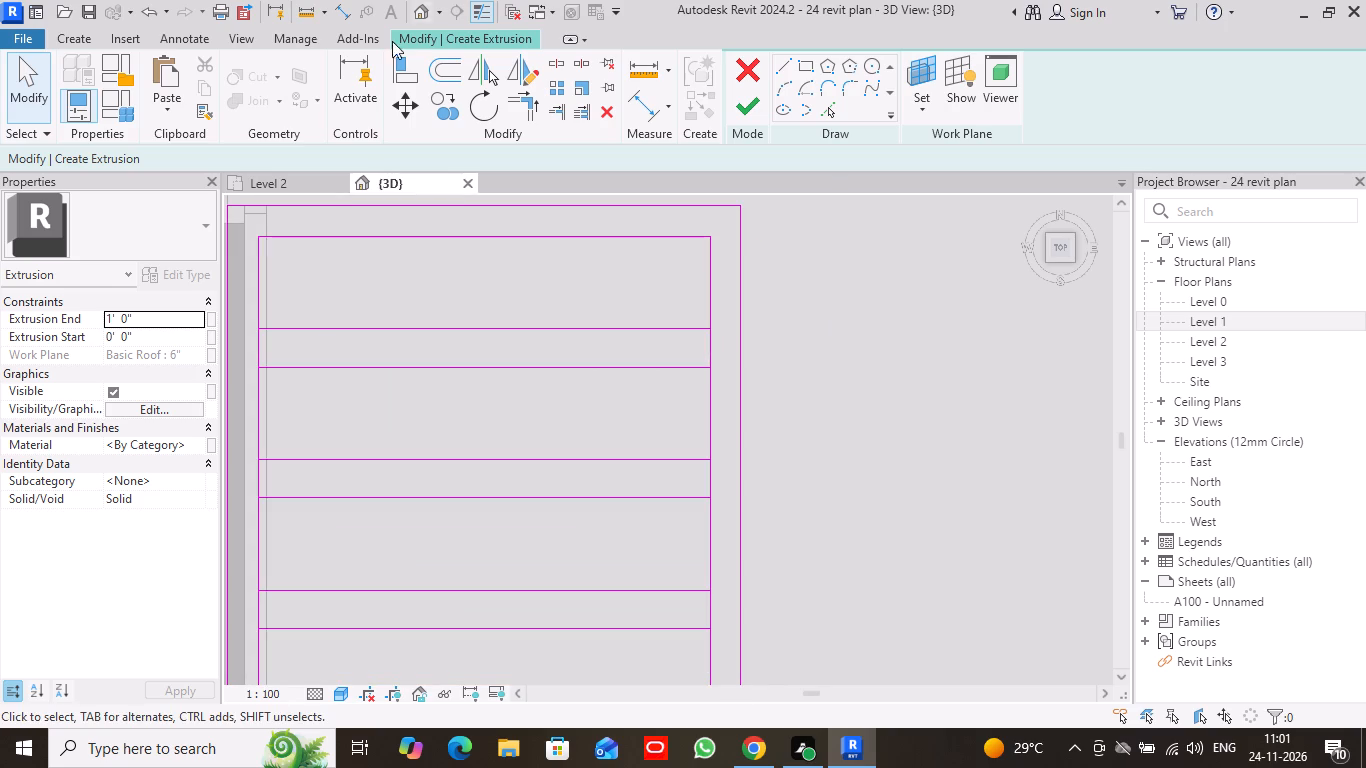
left_click(558, 63)
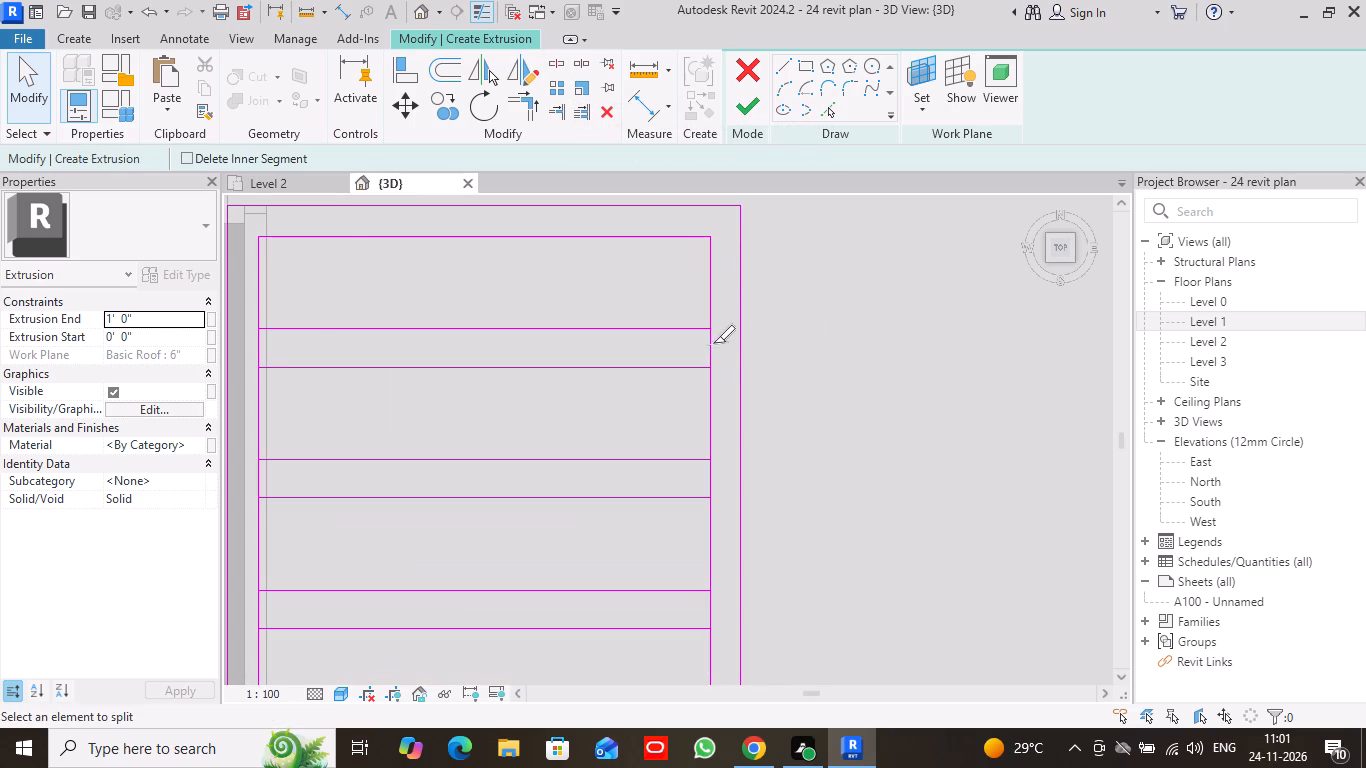
left_click(711, 345)
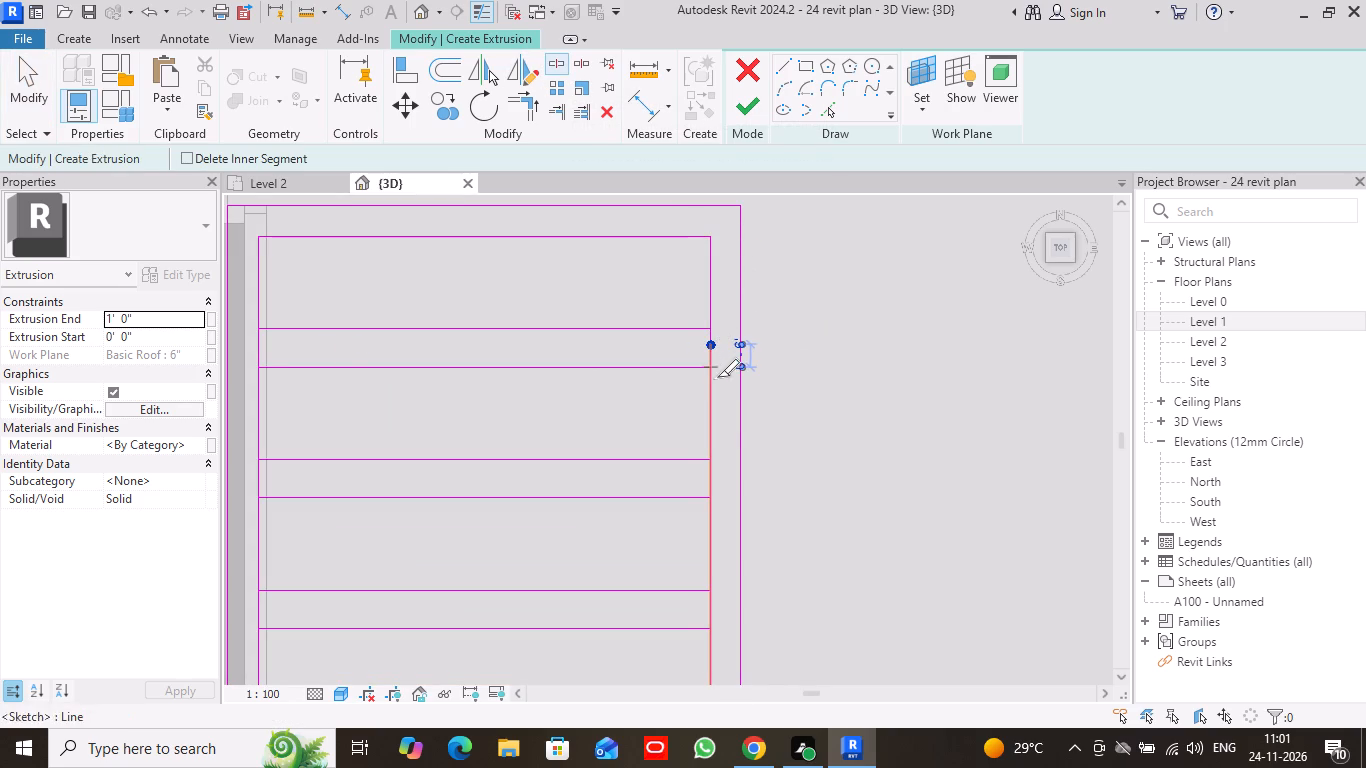
left_click(710, 478)
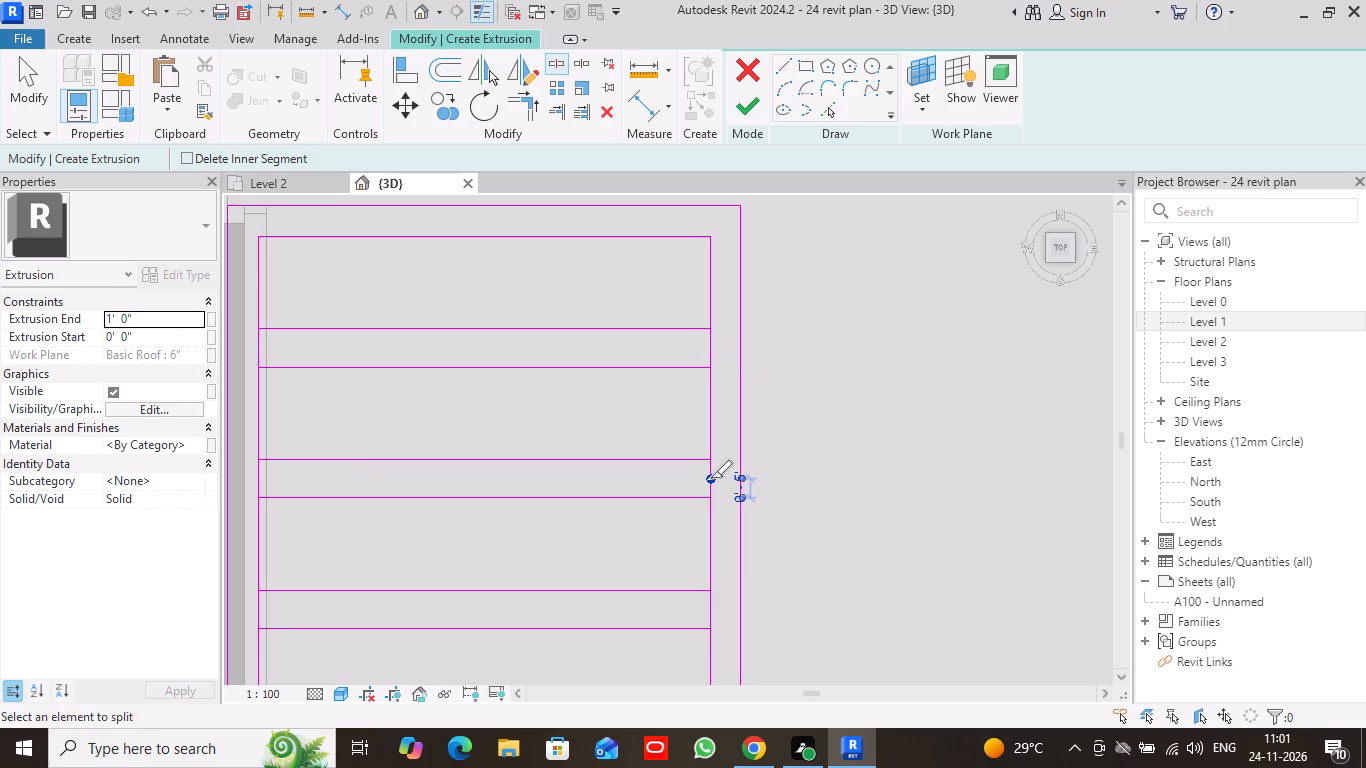
middle_click_drag(710, 478, 671, 309)
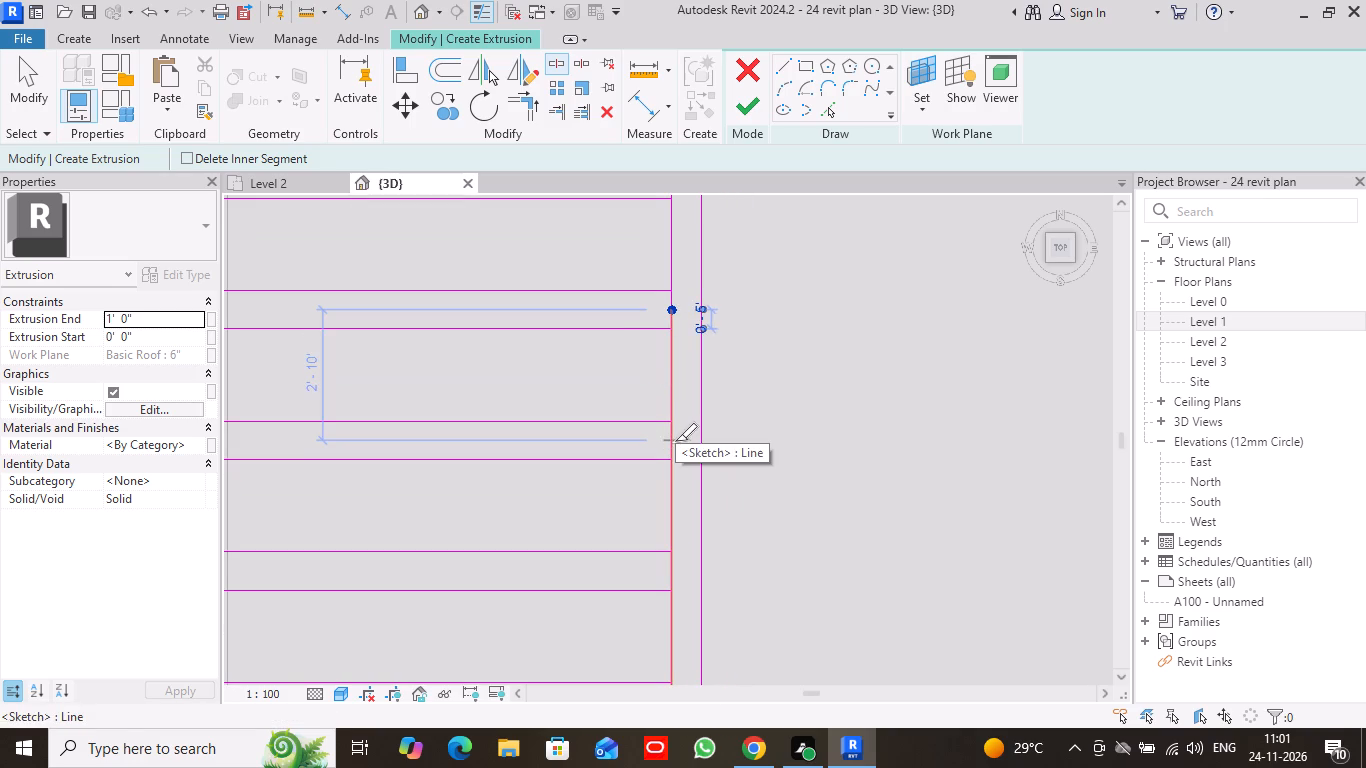
left_click(675, 441)
middle_click_drag(678, 455, 678, 293)
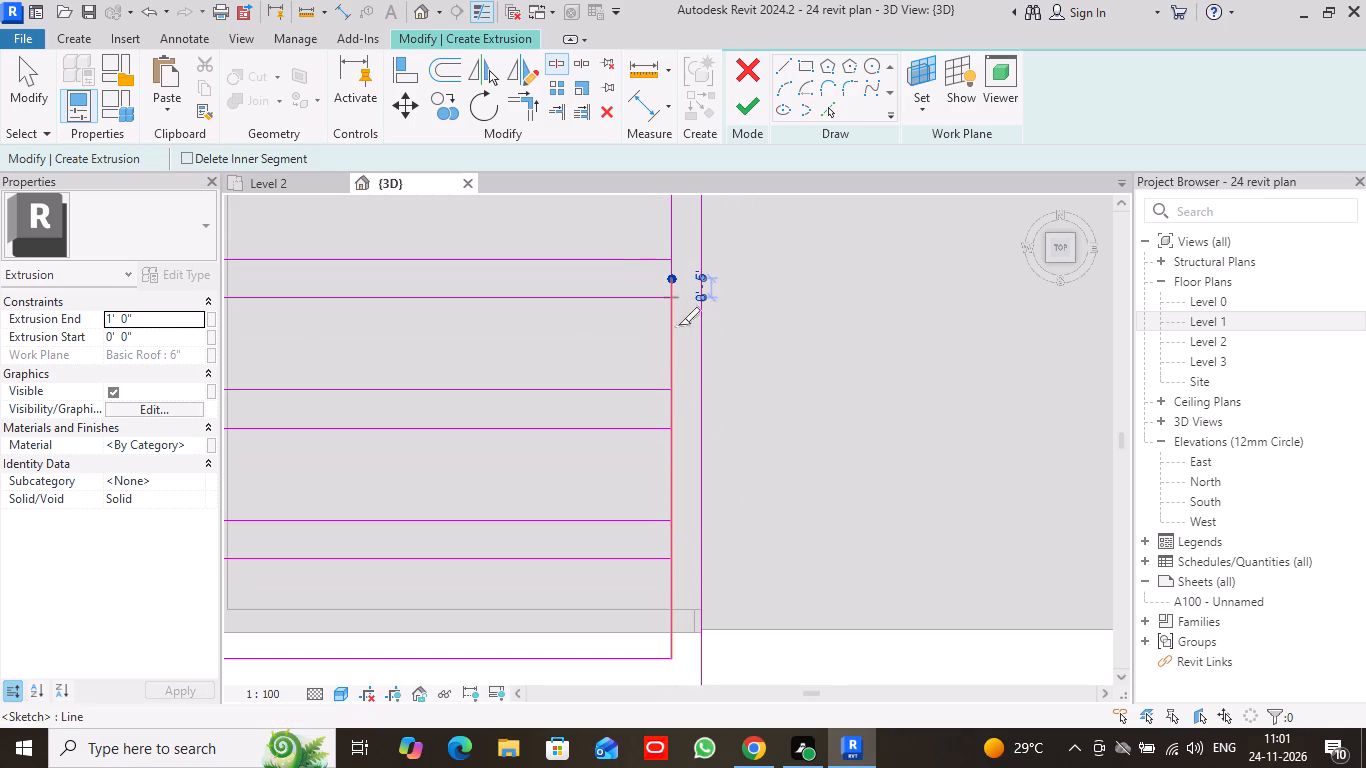
left_click(669, 408)
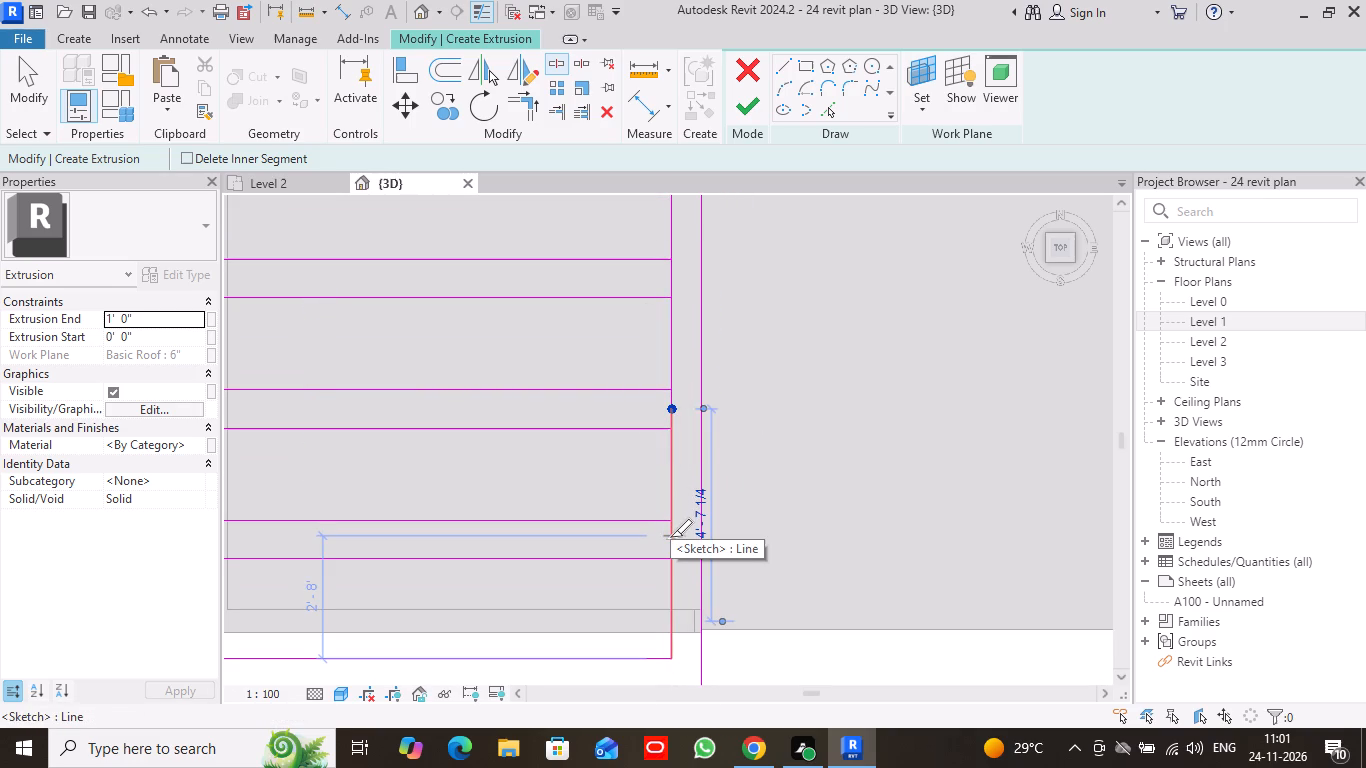
left_click(670, 537)
Split the frame's left-hand inner edge between the two lines of each of the five crossbars.
scroll(818, 483, "down", 8)
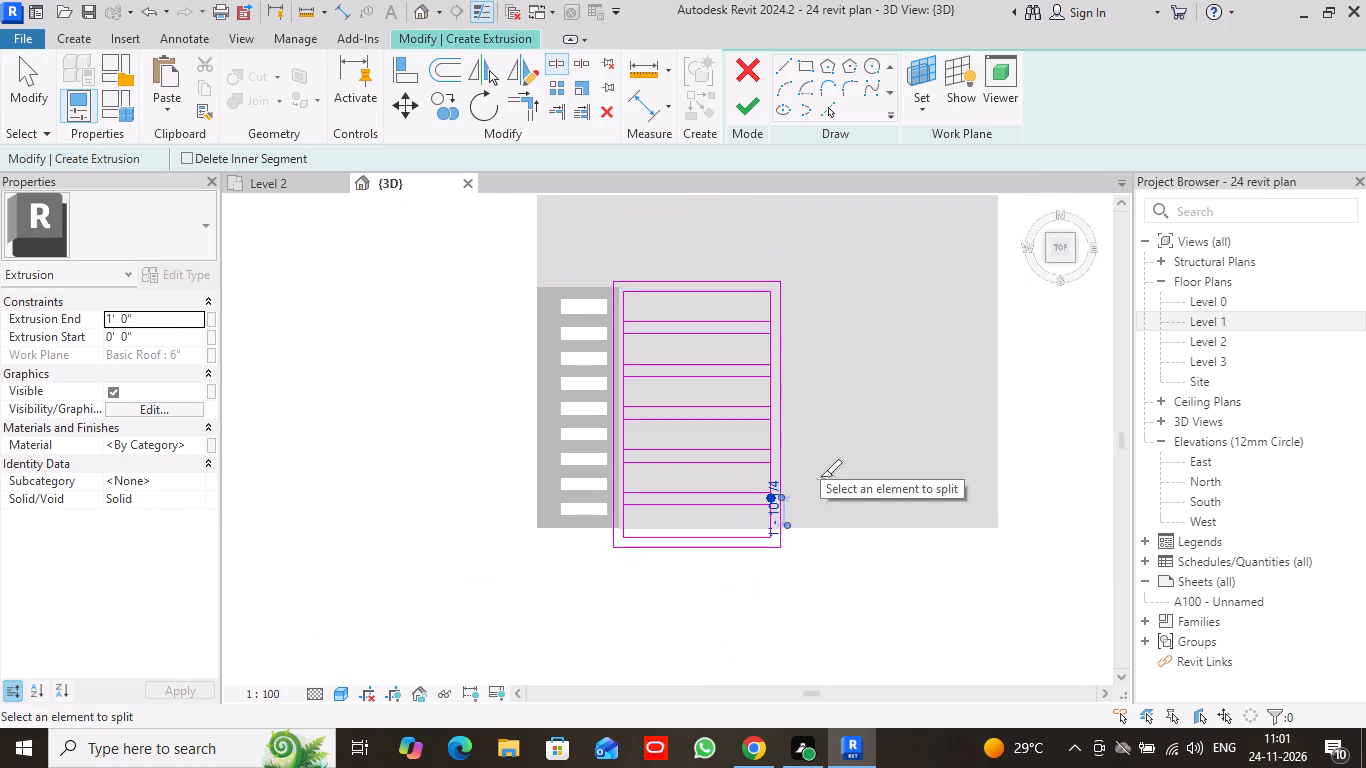
scroll(632, 525, "up", 9)
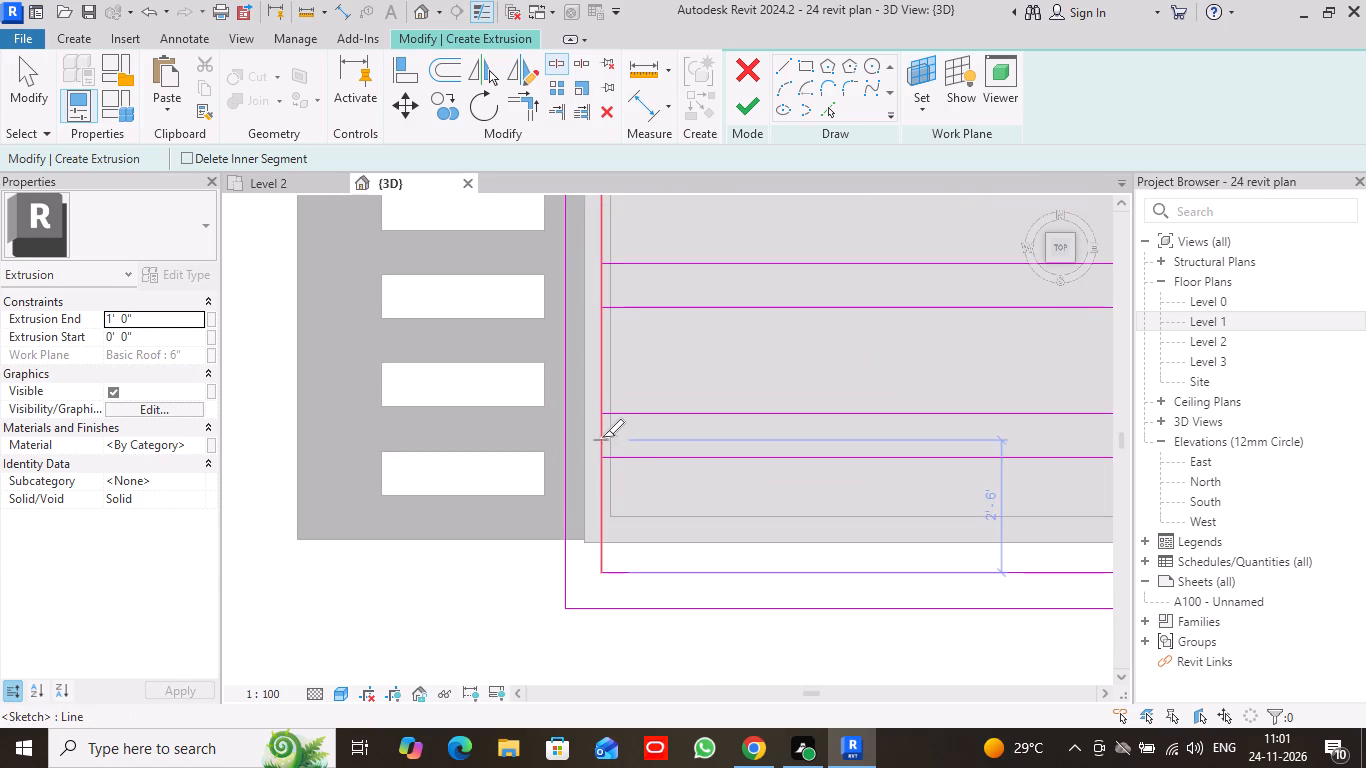
left_click(602, 436)
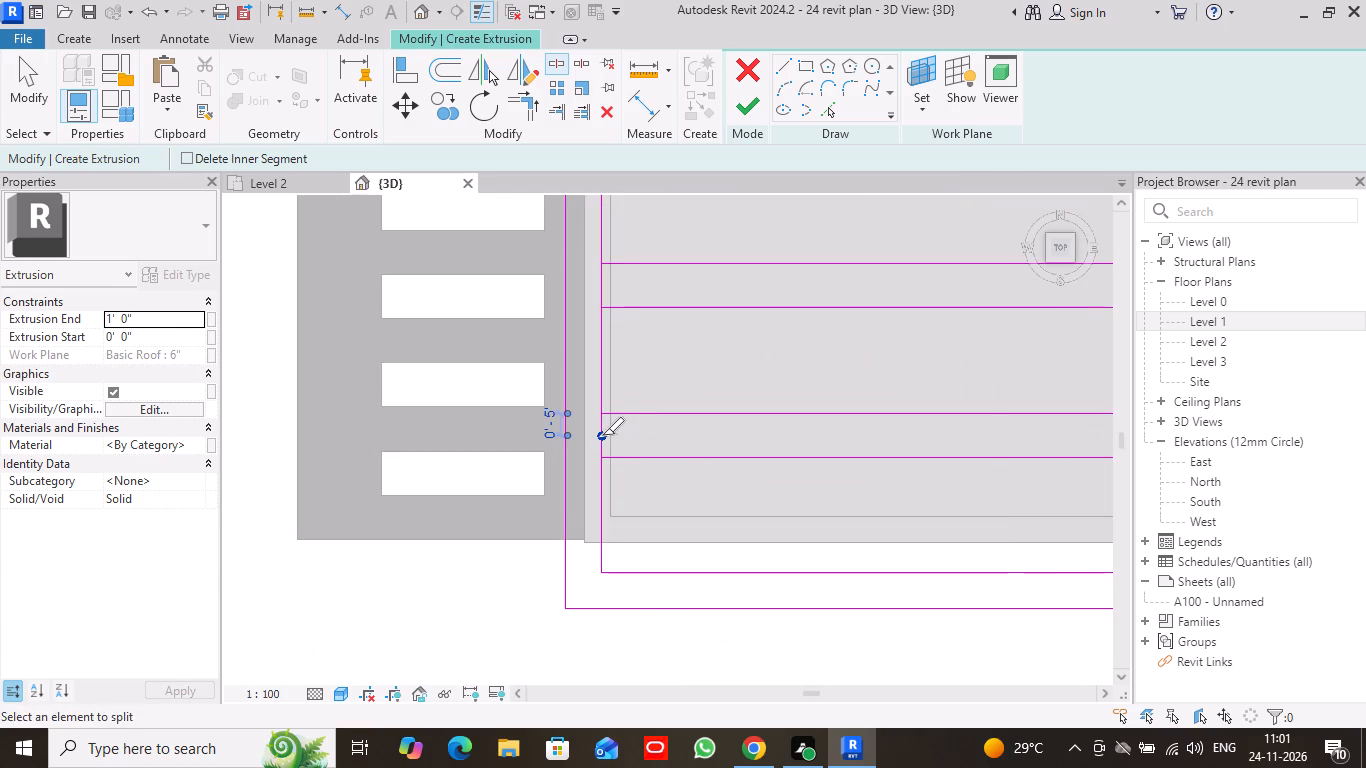
left_click(604, 285)
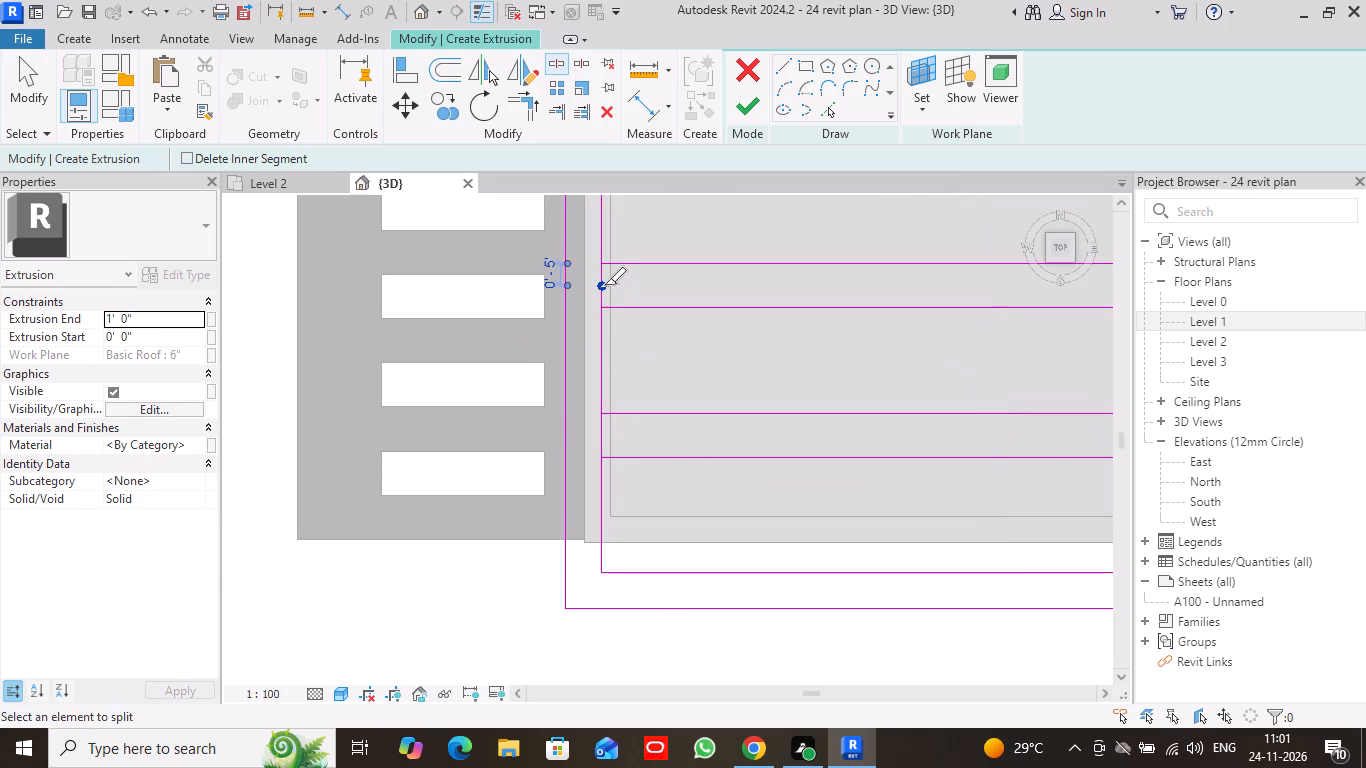
middle_click_drag(604, 285, 597, 495)
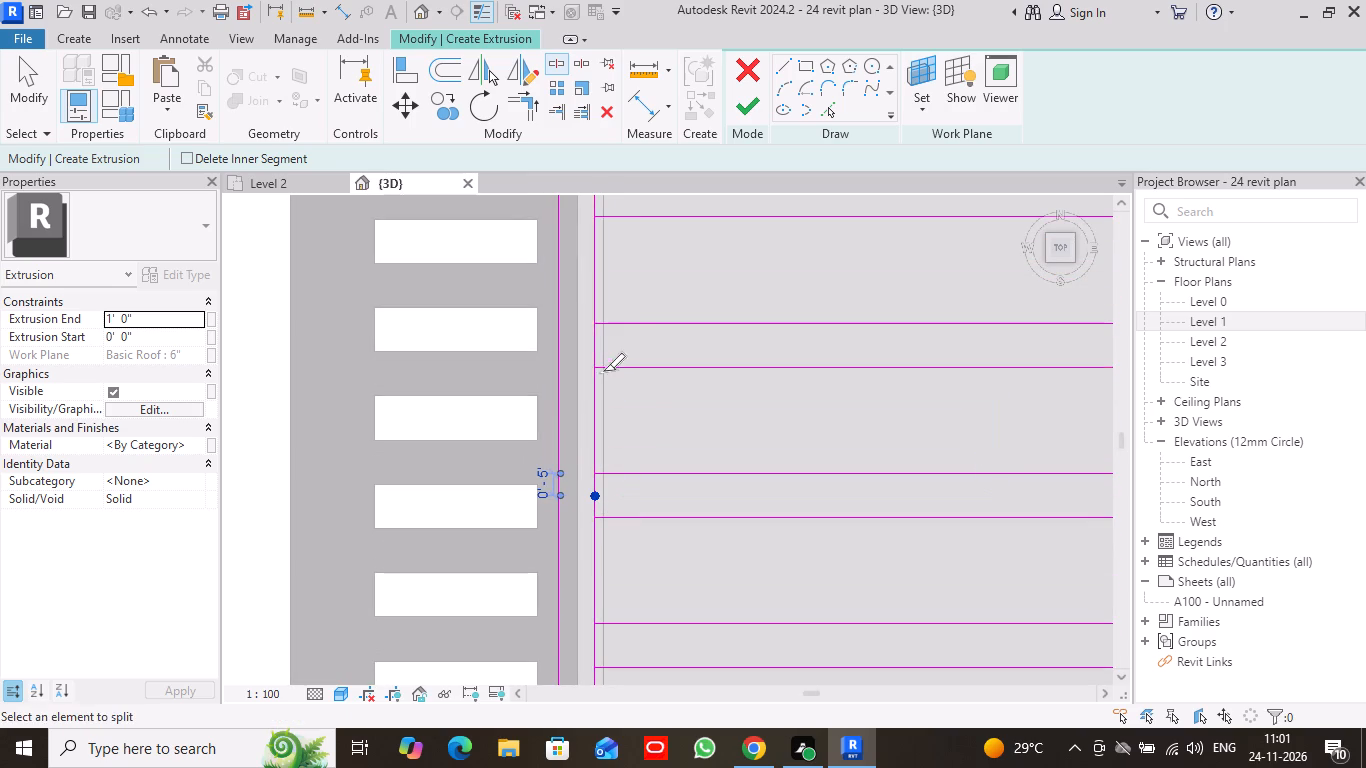
left_click(598, 347)
middle_click_drag(611, 265, 611, 336)
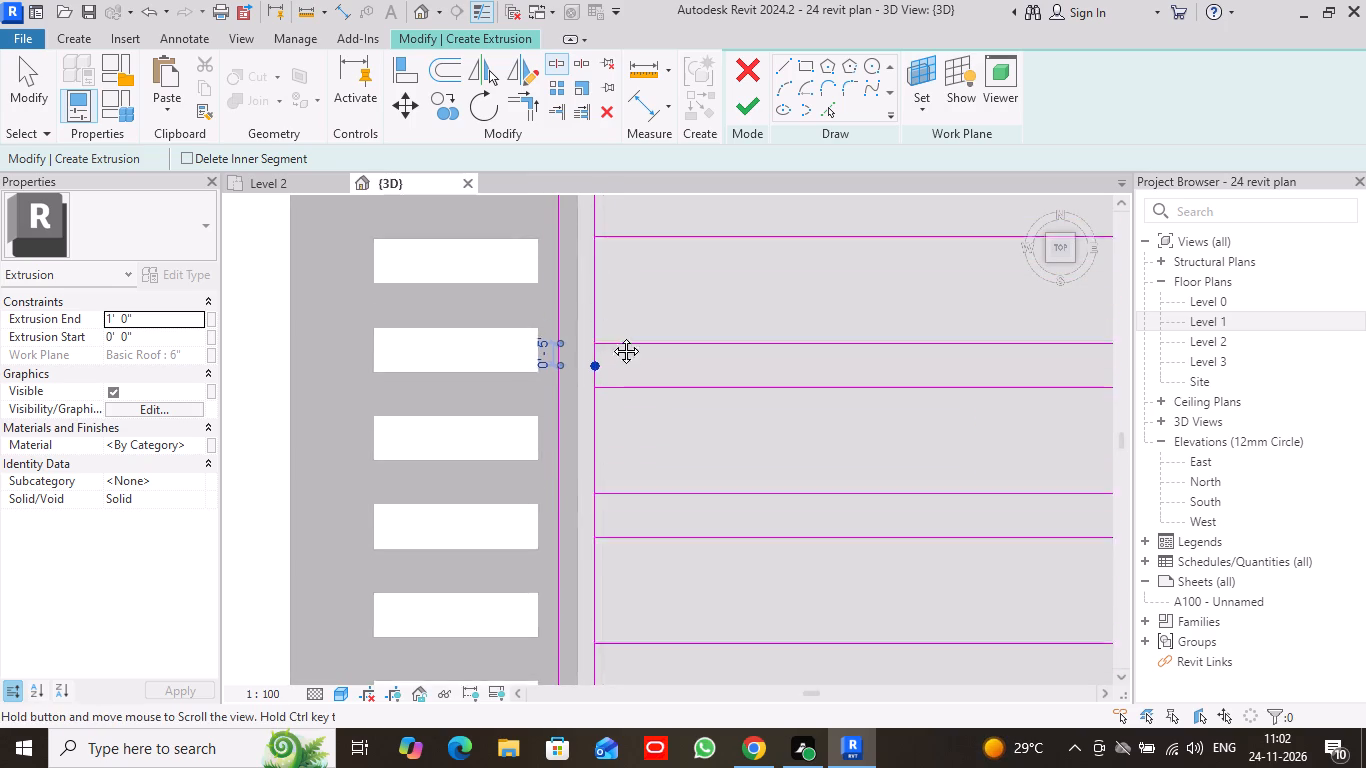
middle_click_drag(611, 336, 583, 521)
left_click(568, 449)
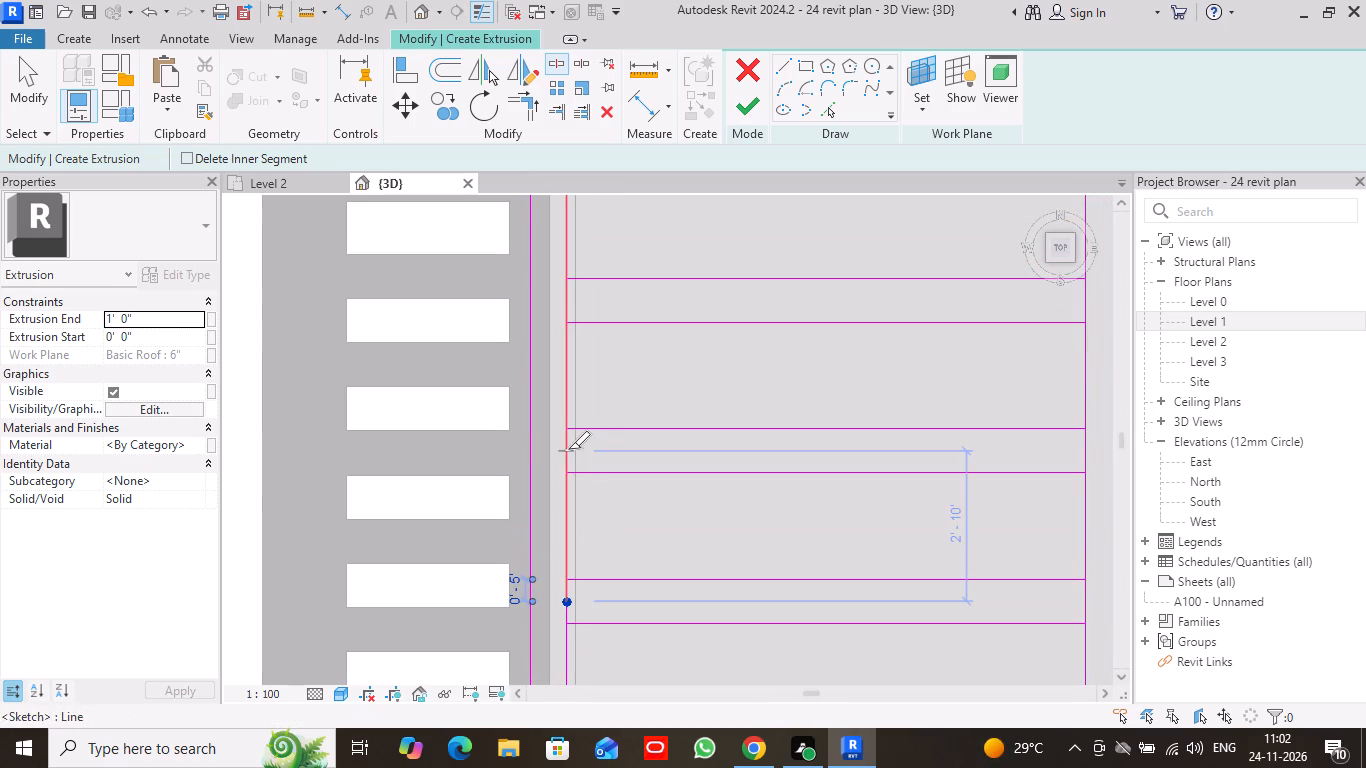
left_click(563, 296)
middle_click_drag(578, 271, 575, 501)
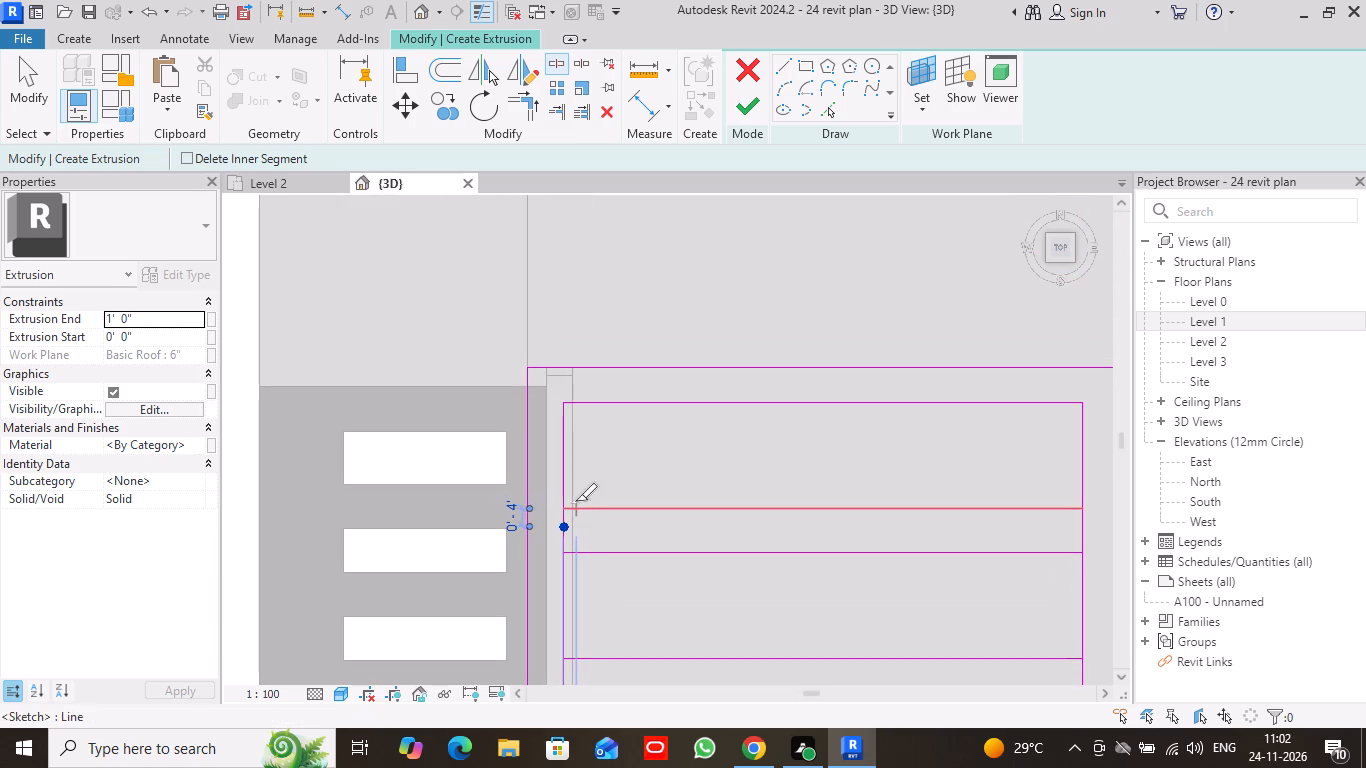
key("Escape")
scroll(722, 496, "down", 4)
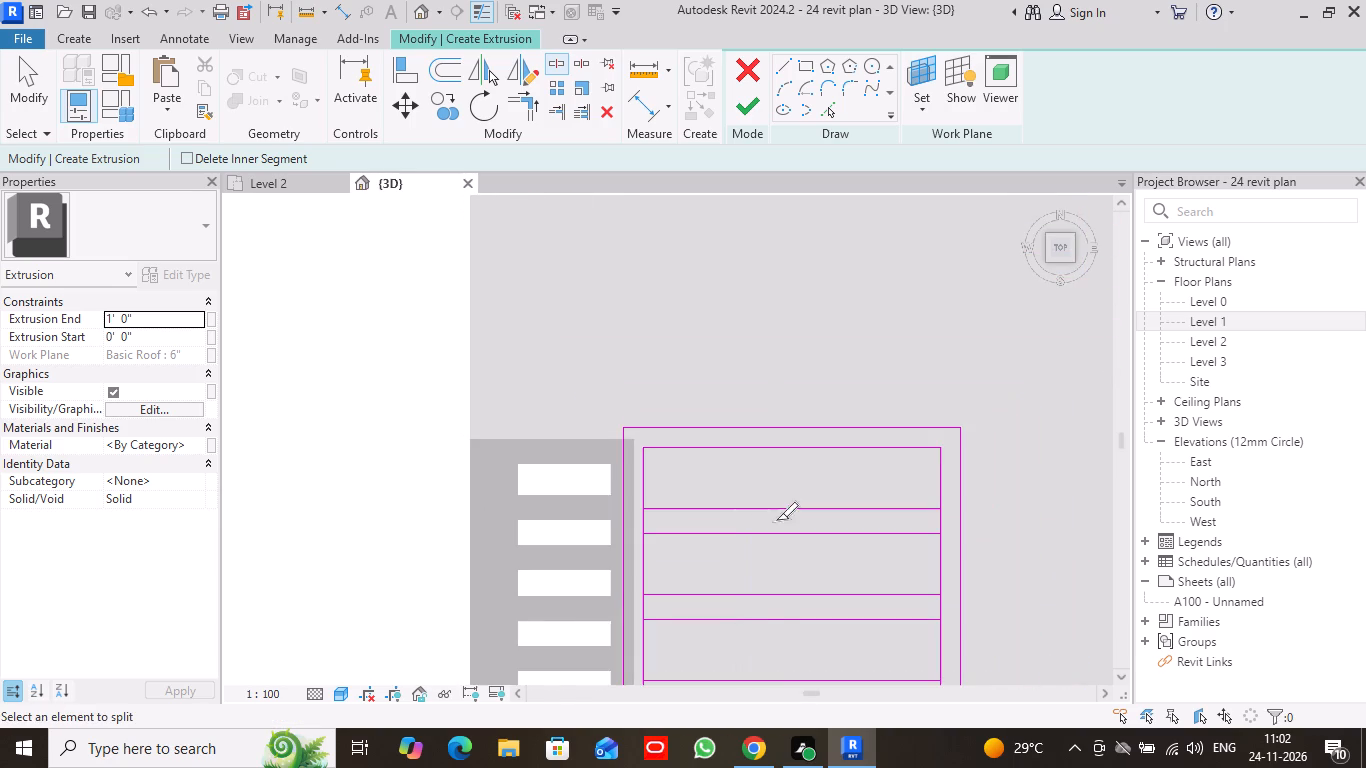
left_click(27, 78)
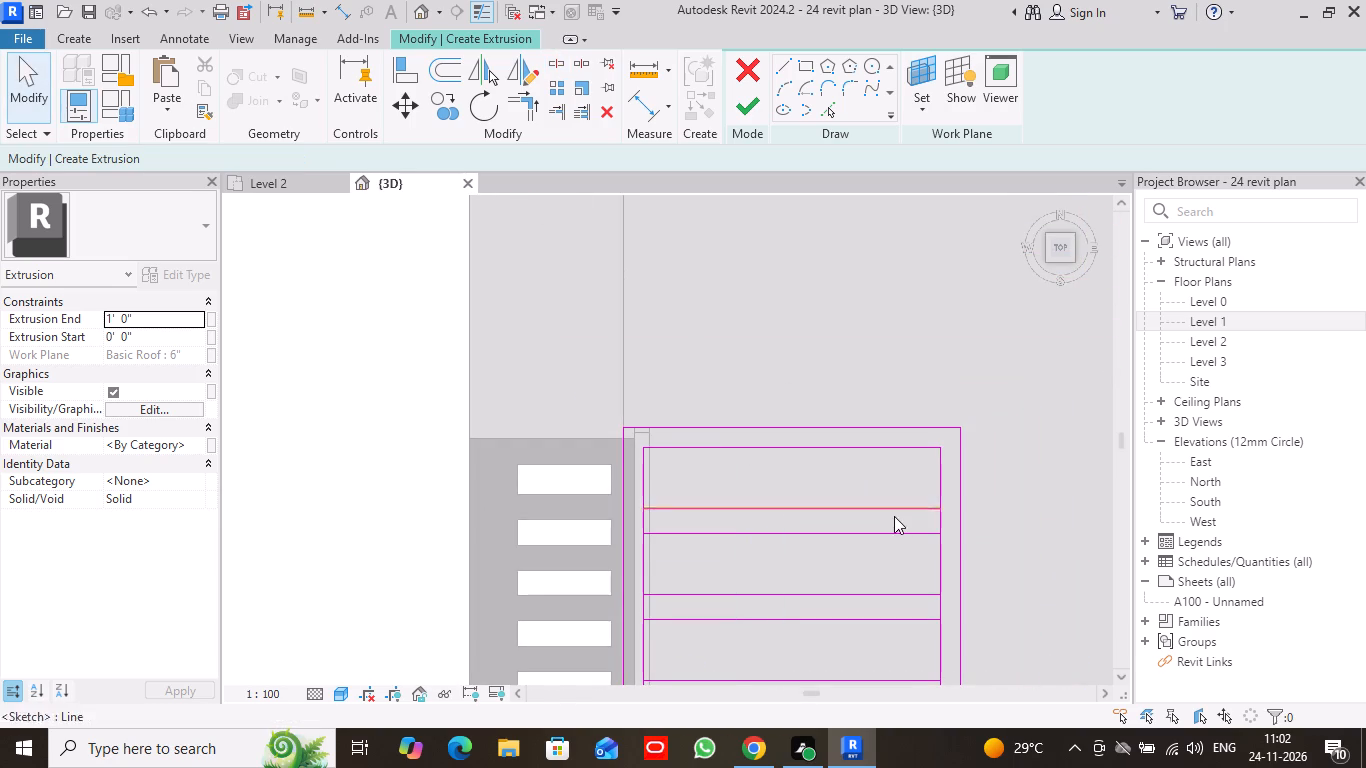
Trim both inner side edges to the first crossbar's rear line, closing the rearmost opening into a rectangle.
scroll(900, 551, "up", 3)
middle_click_drag(898, 556, 798, 506)
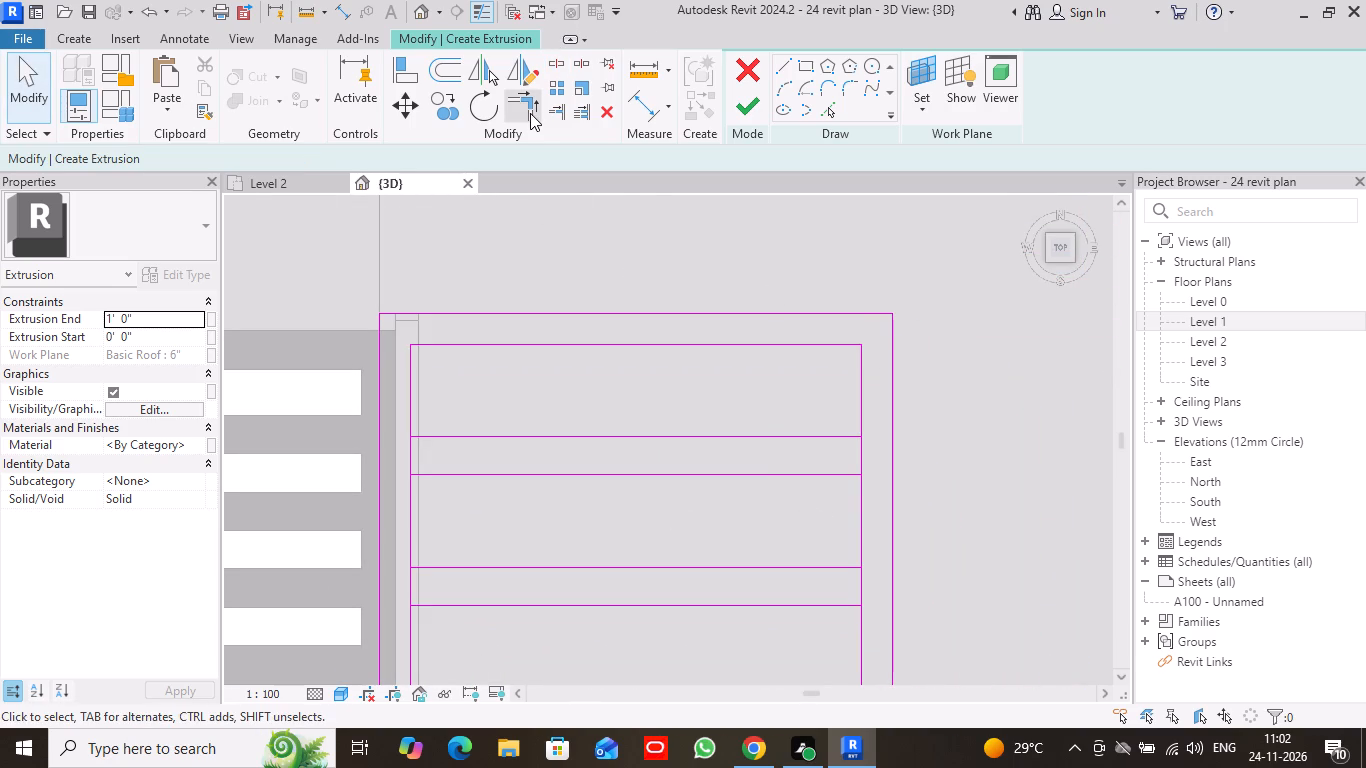
left_click(528, 109)
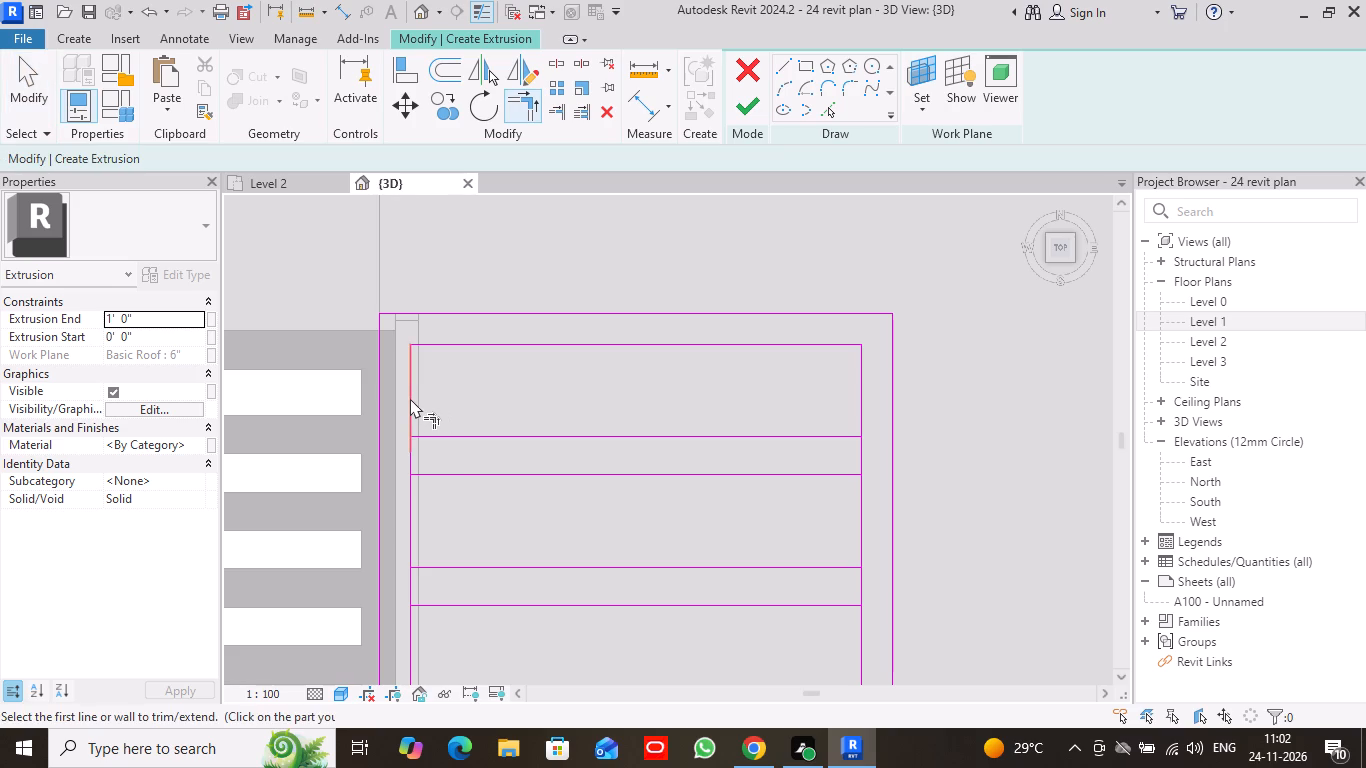
left_click(410, 398)
left_click(443, 436)
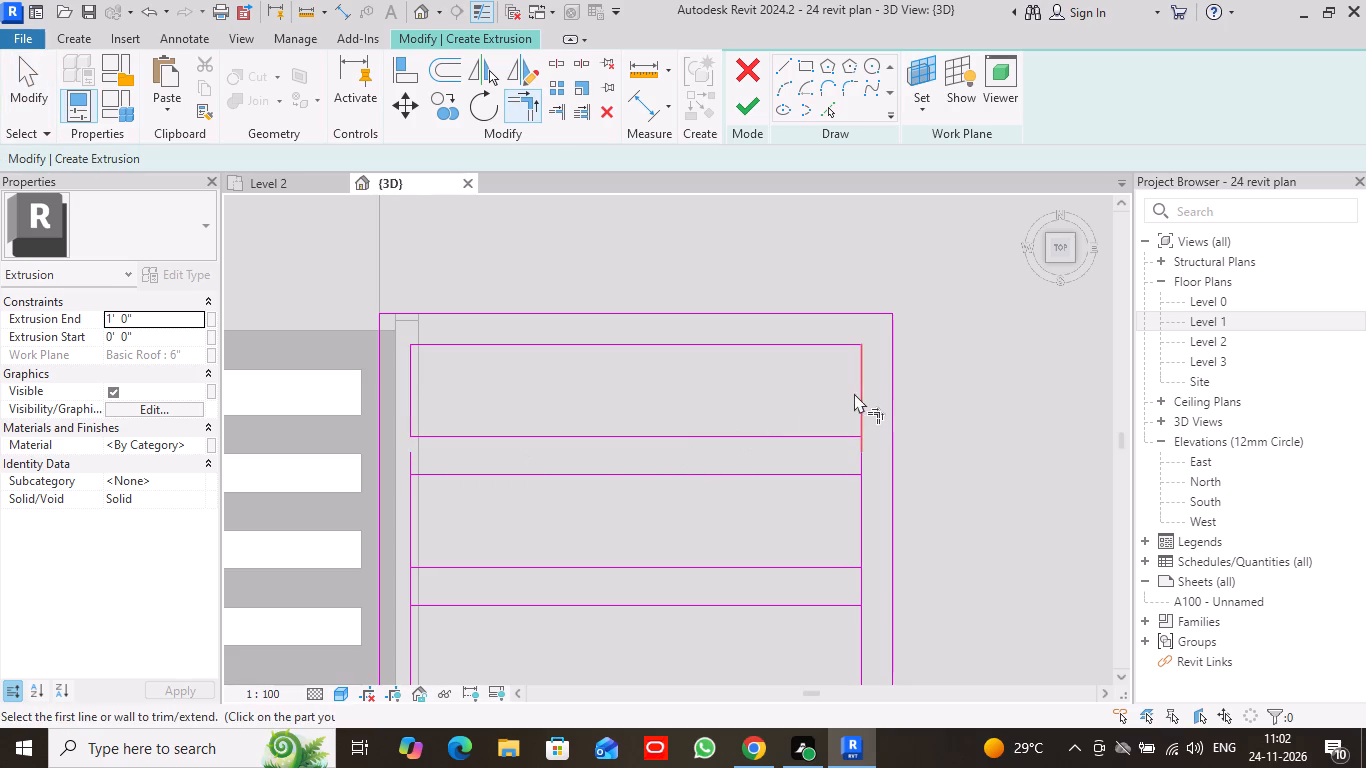
left_click(863, 381)
left_click(838, 435)
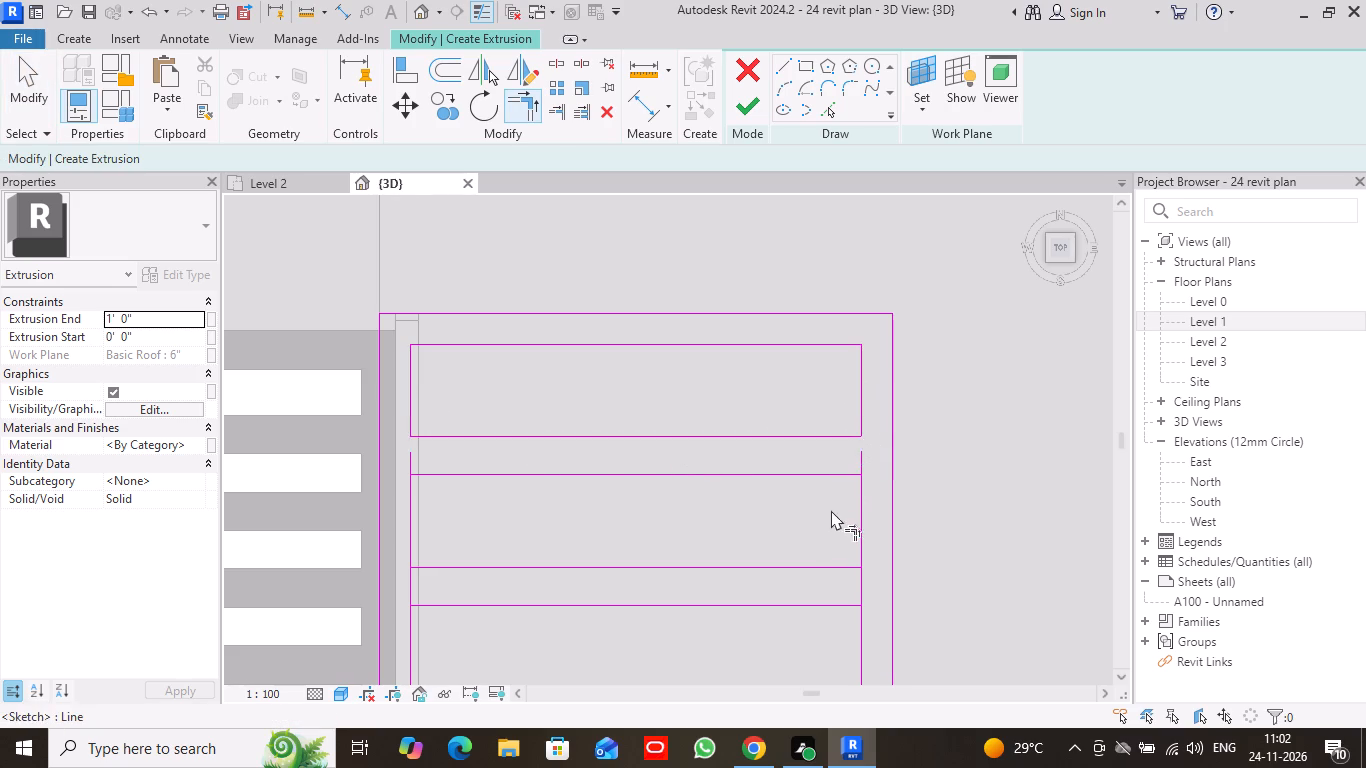
Trim both inner side edges to the lines between the first and second crossbars, closing the second opening into a rectangle.
middle_click_drag(831, 513, 895, 404)
left_click(473, 407)
left_click(508, 365)
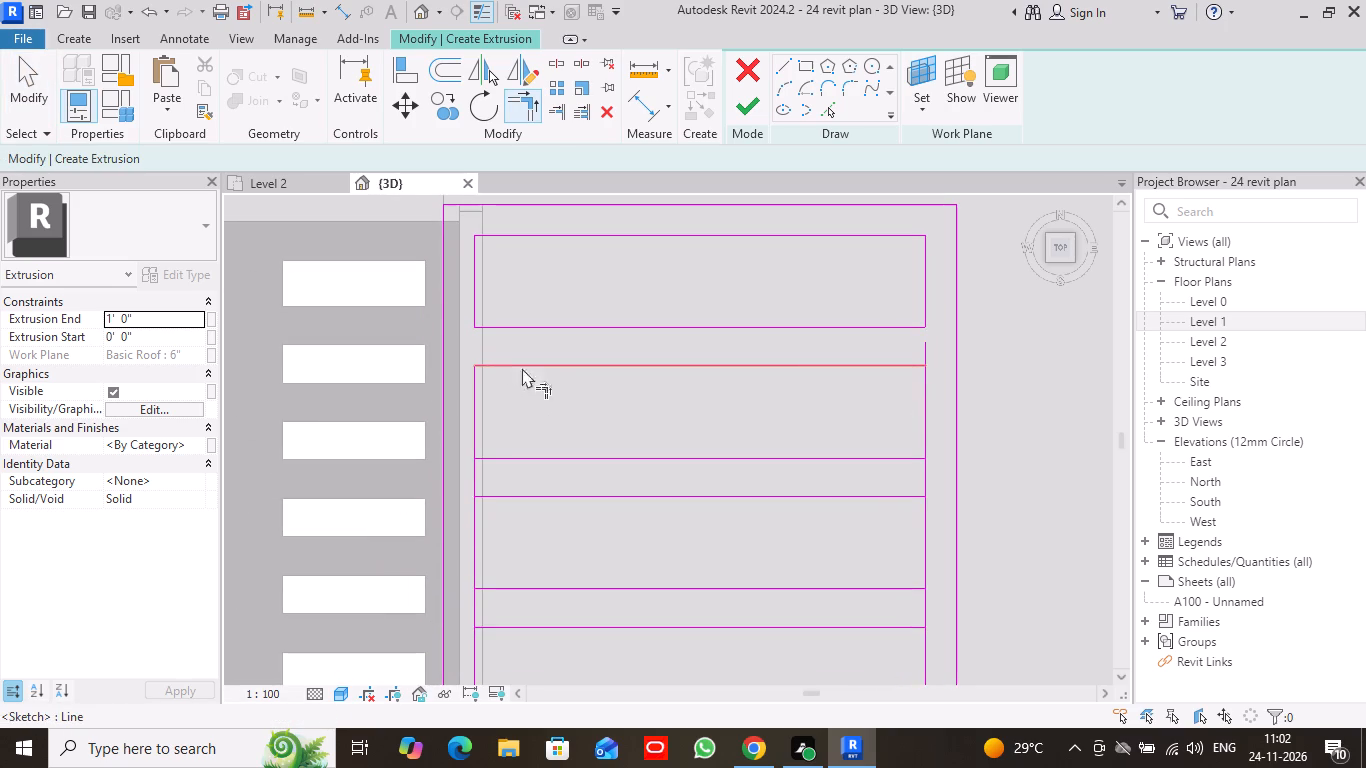
left_click(873, 363)
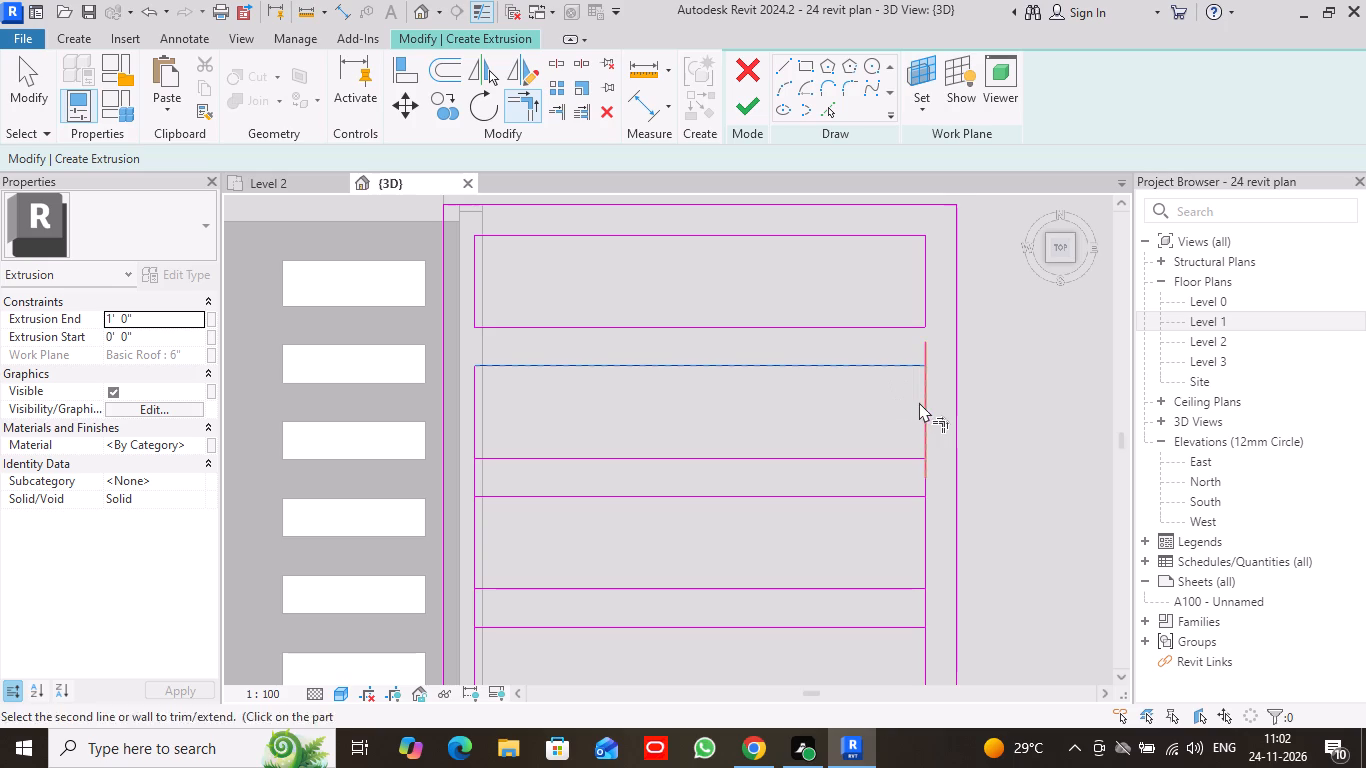
left_click(923, 401)
left_click(476, 419)
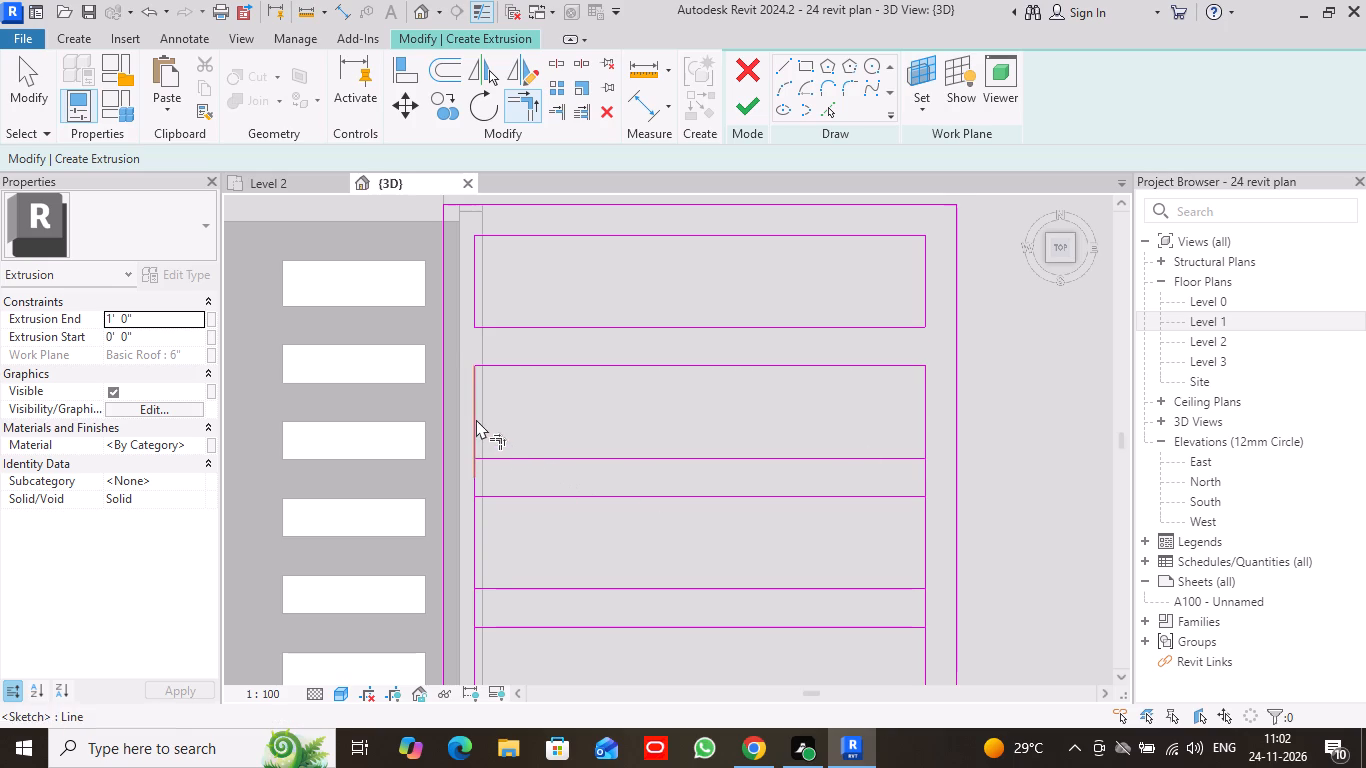
left_click(512, 455)
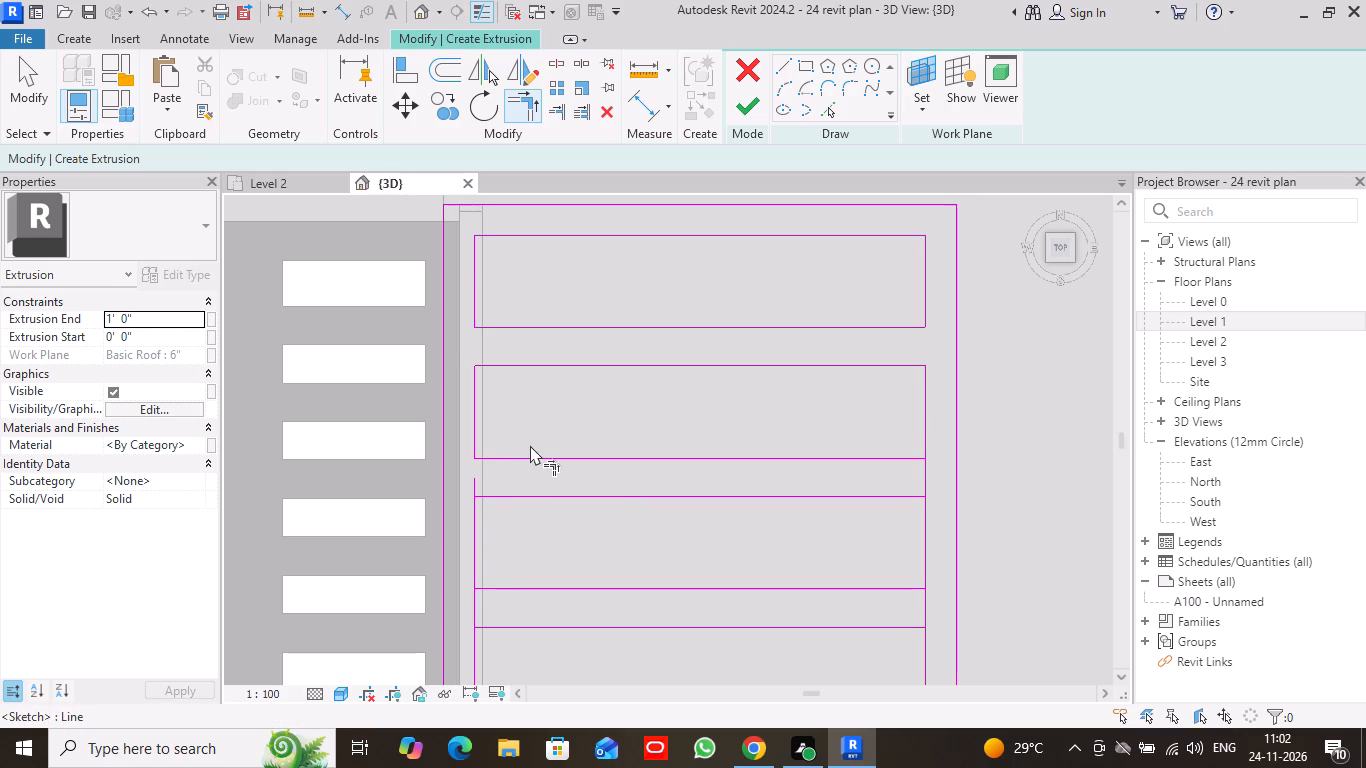
left_click(924, 410)
left_click(901, 457)
Trim the inner side edges to the lines between the second and third crossbars, closing the third opening into a rectangle.
middle_click_drag(872, 469, 922, 314)
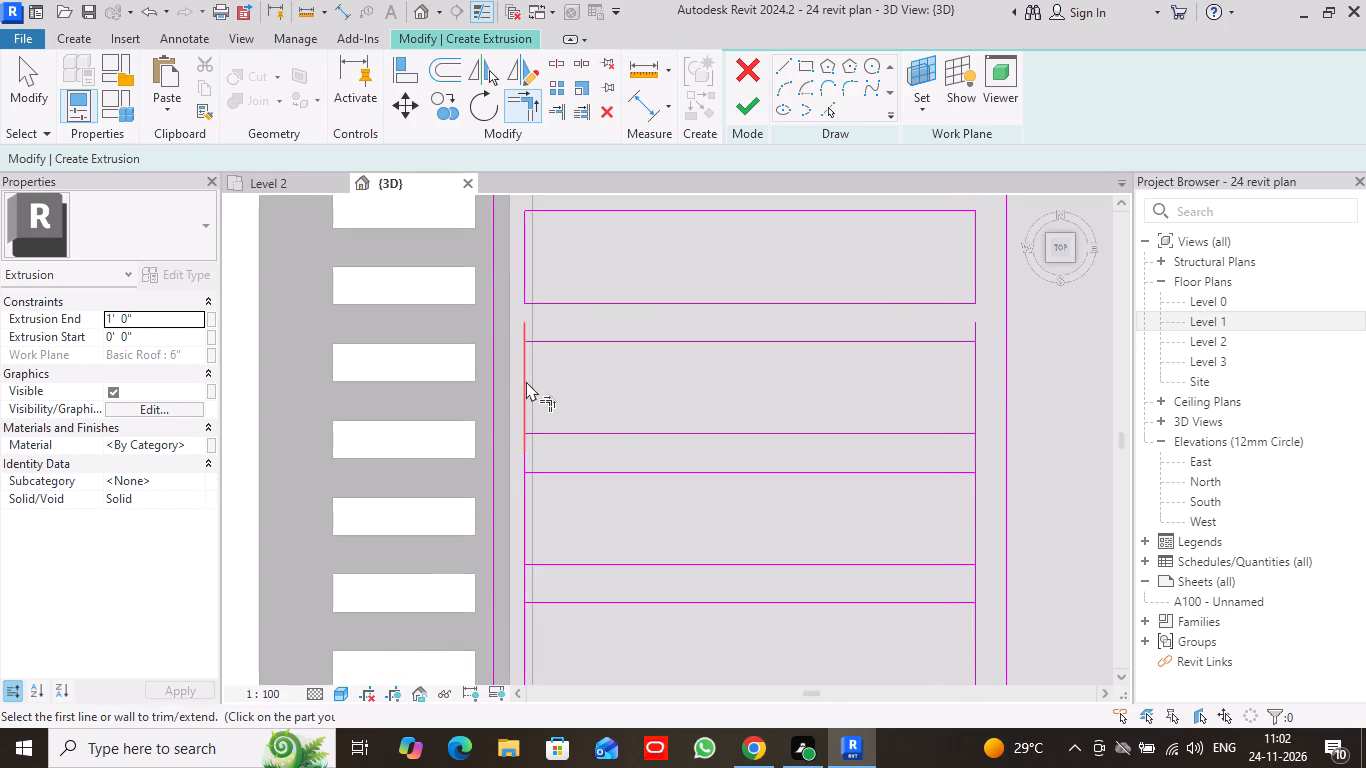
left_click(526, 381)
left_click(593, 345)
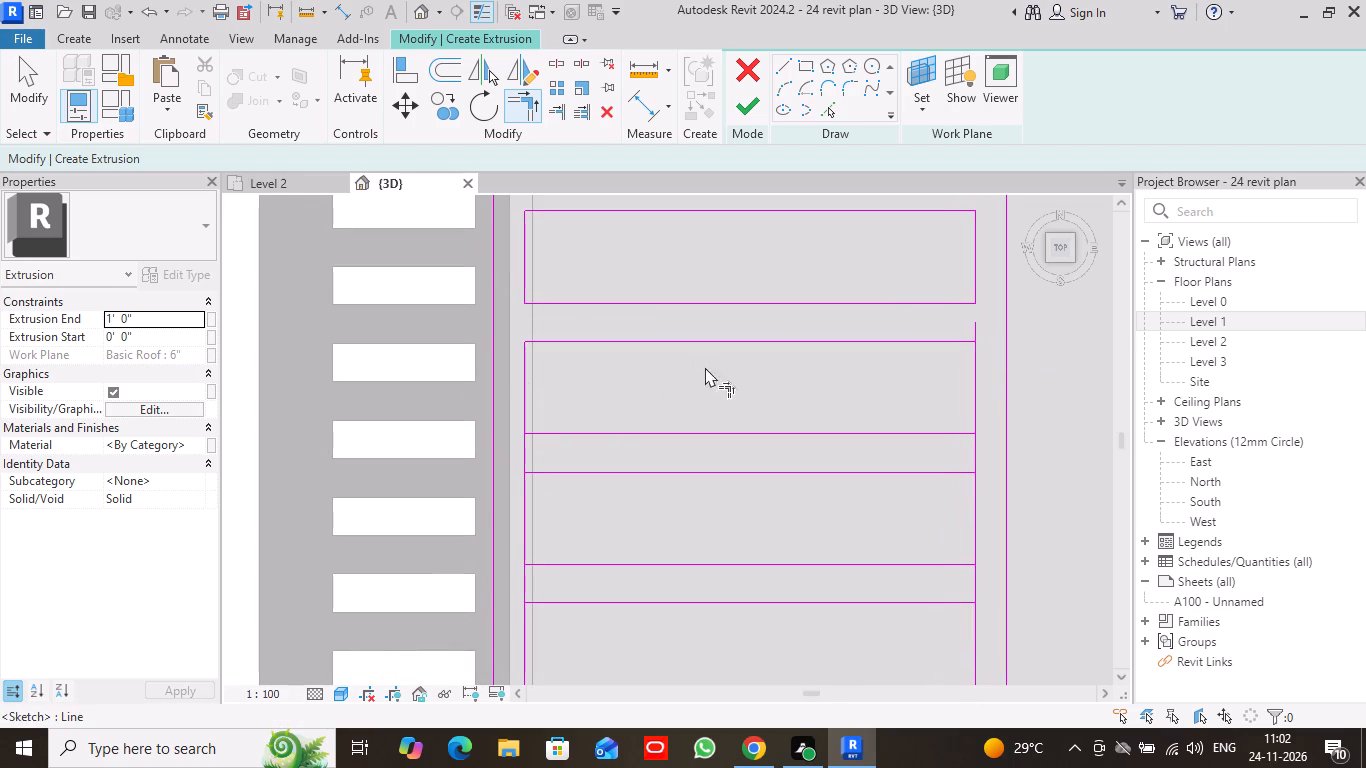
left_click(938, 340)
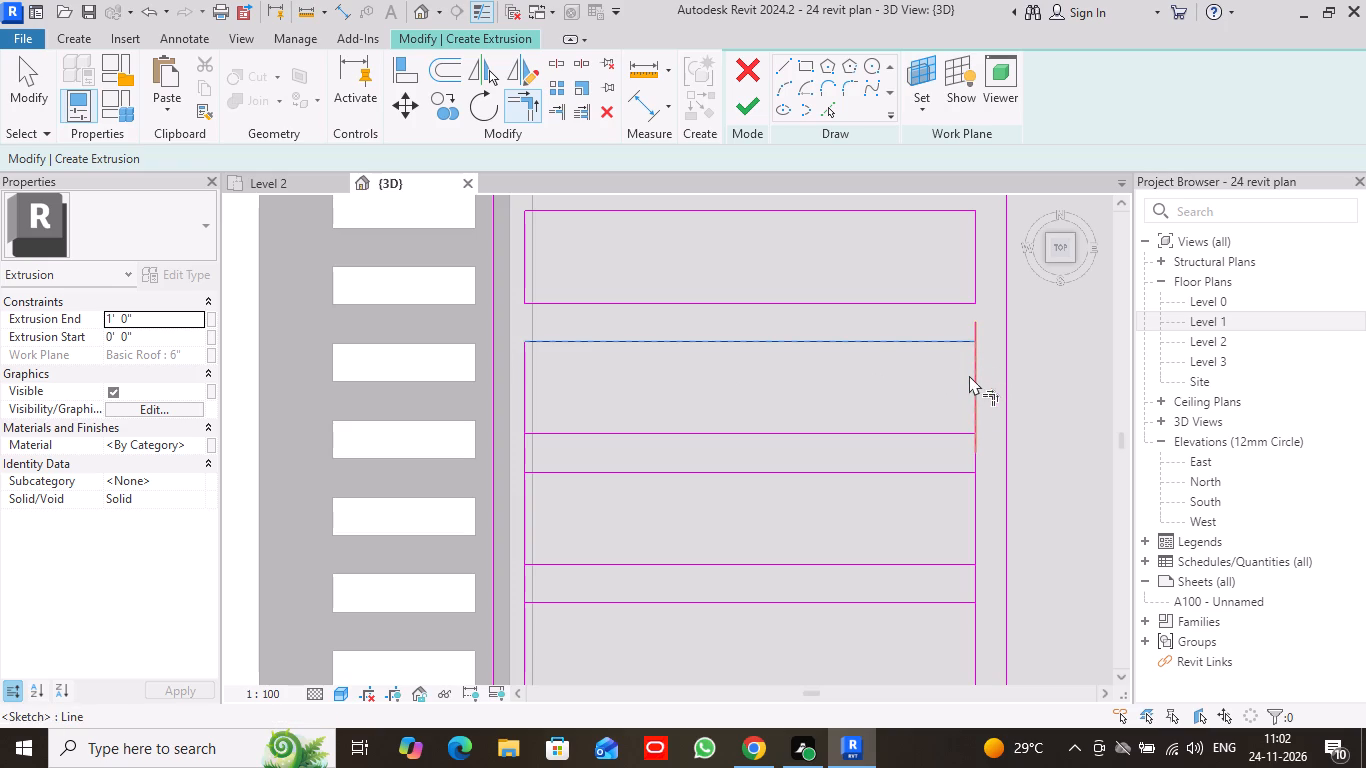
left_click(974, 366)
scroll(917, 400, "down", 2)
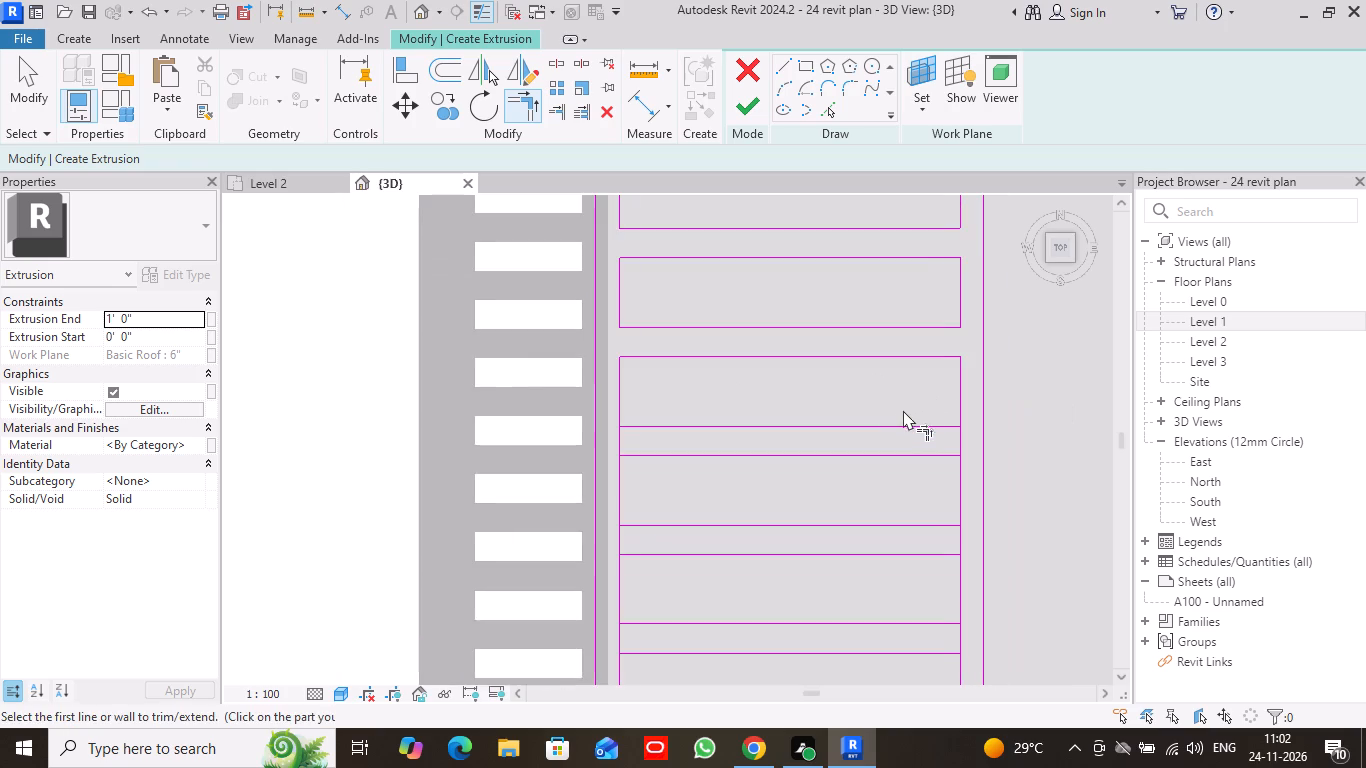
middle_click_drag(903, 410, 934, 316)
middle_click_drag(786, 381, 659, 489)
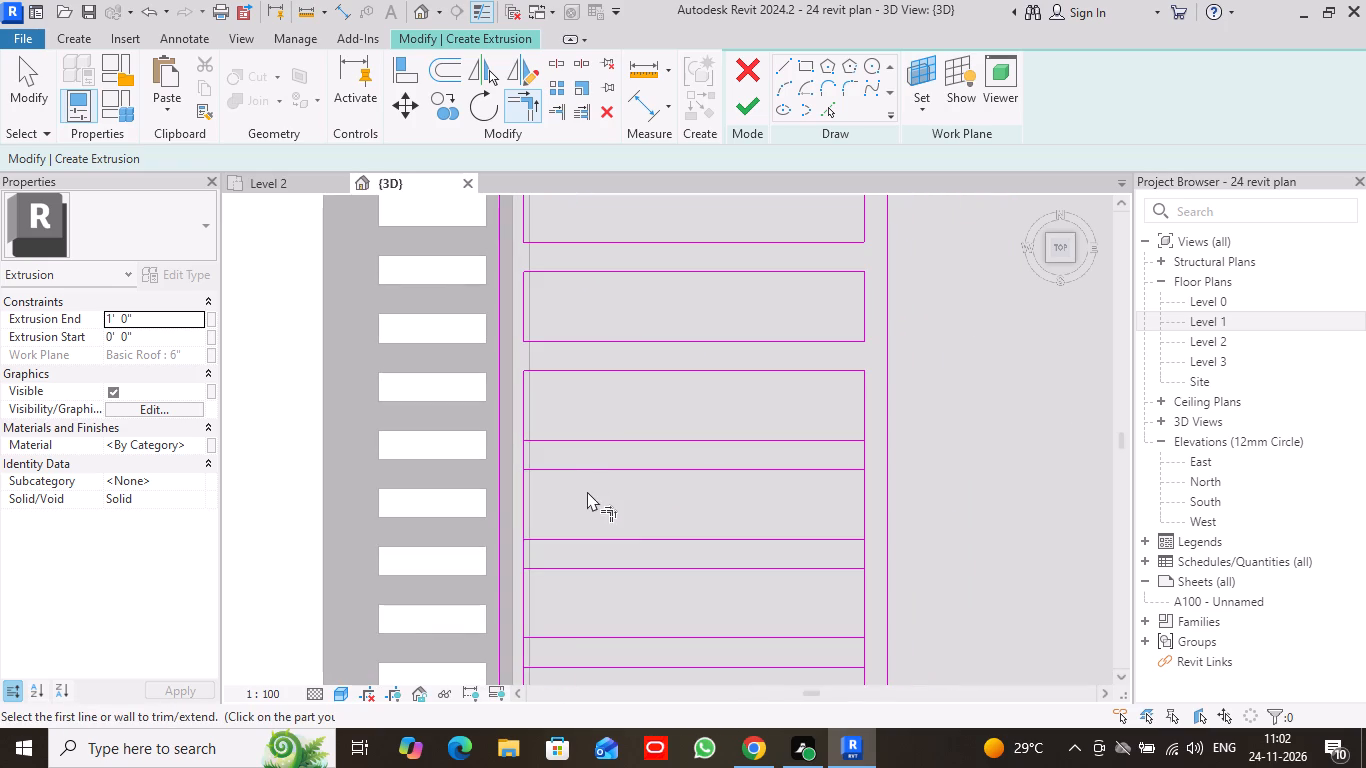
scroll(545, 495, "up", 4)
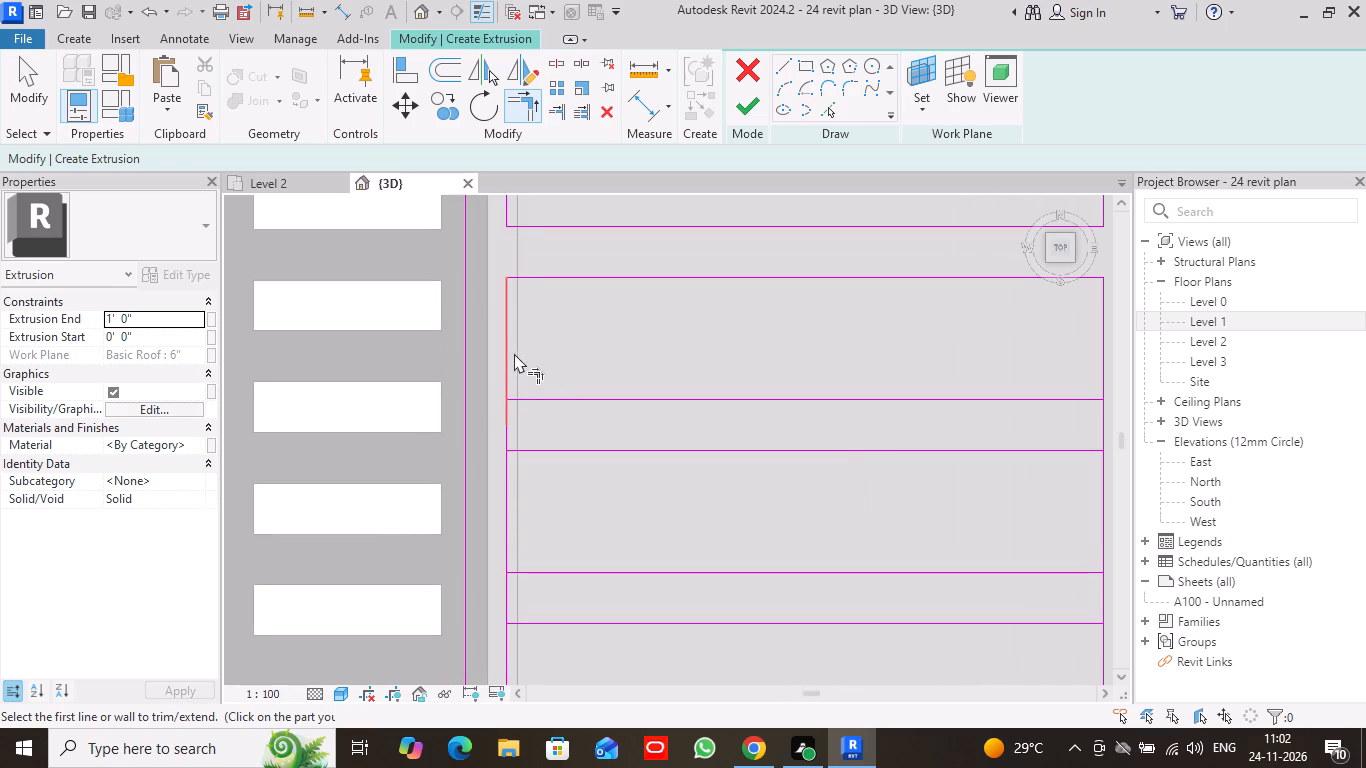
left_click(508, 349)
left_click(547, 394)
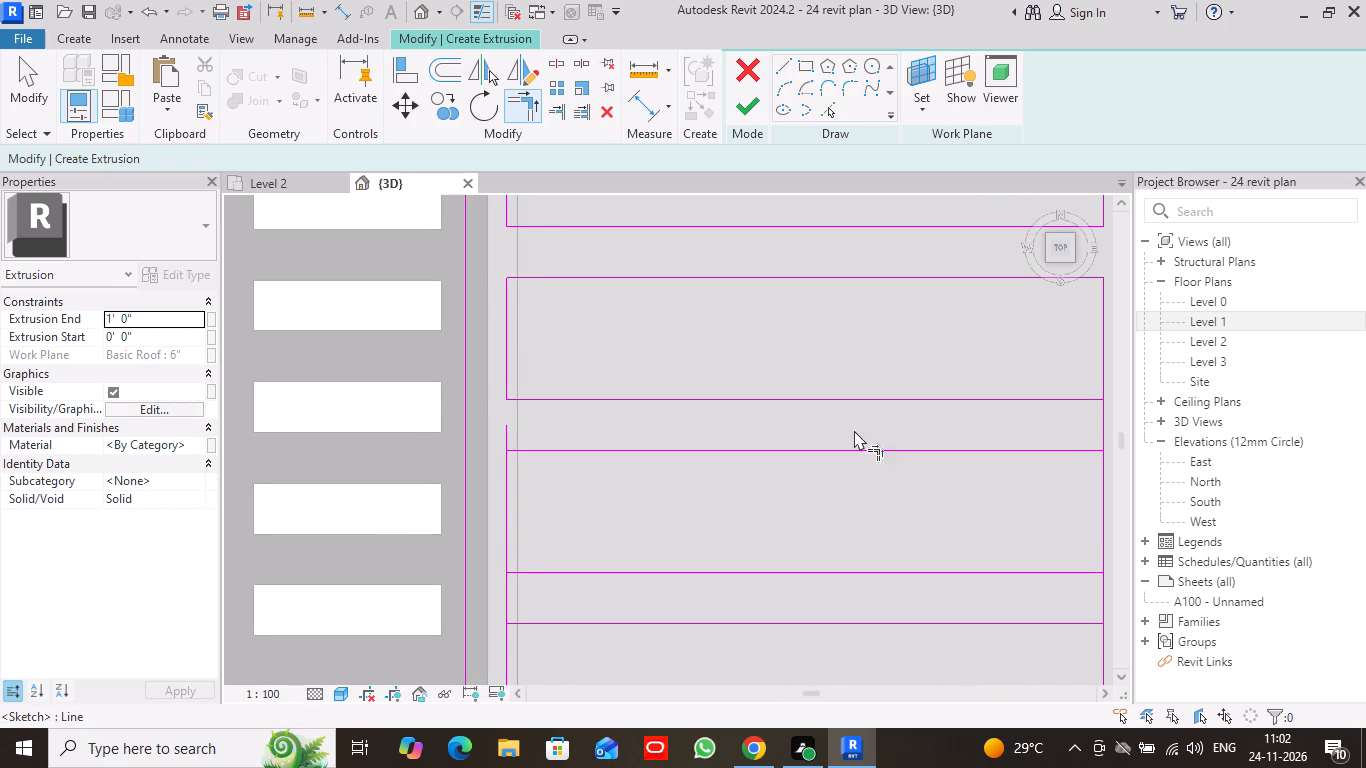
middle_click_drag(930, 426, 702, 420)
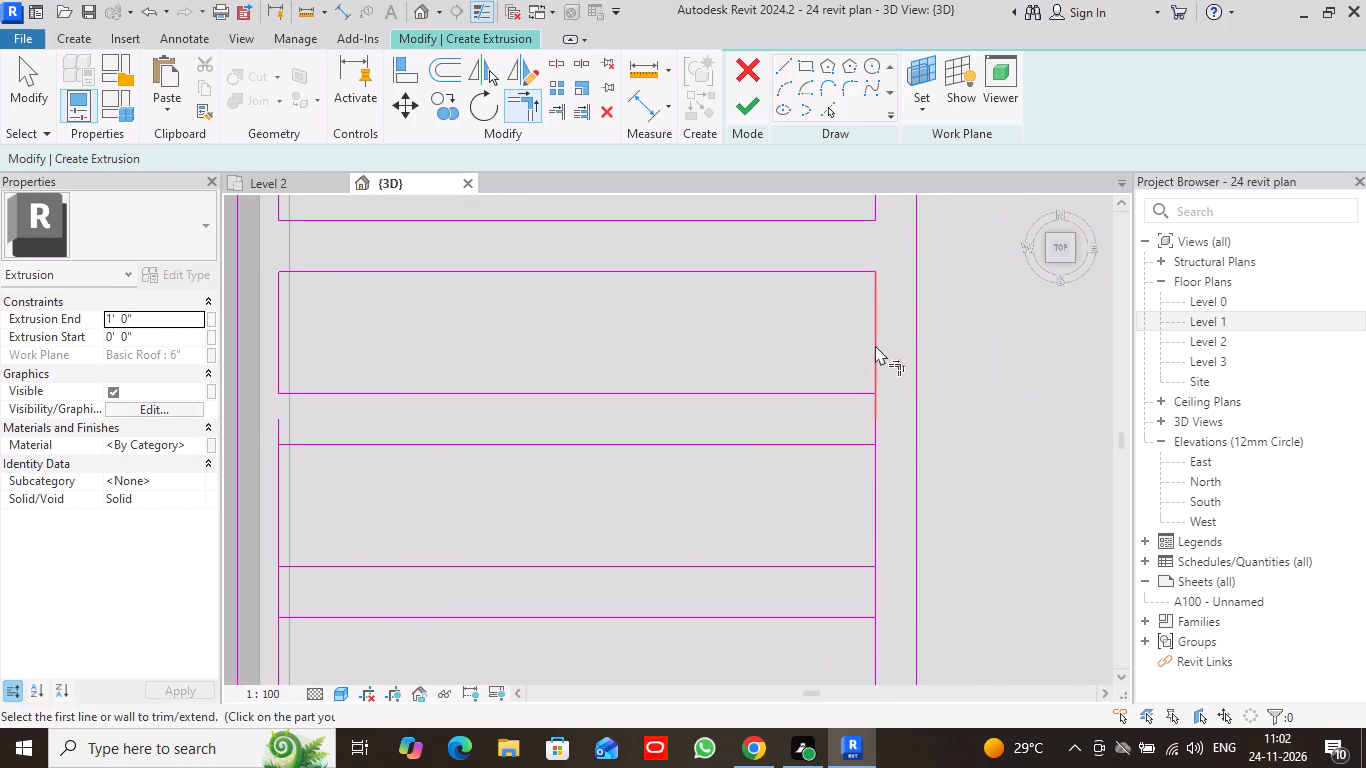
left_click(875, 345)
left_click(852, 395)
Trim the inner side edges to the lines between the third and fourth crossbars, closing the fourth opening into a rectangle.
scroll(768, 490, "down", 1)
middle_click_drag(765, 496, 846, 400)
left_click(425, 400)
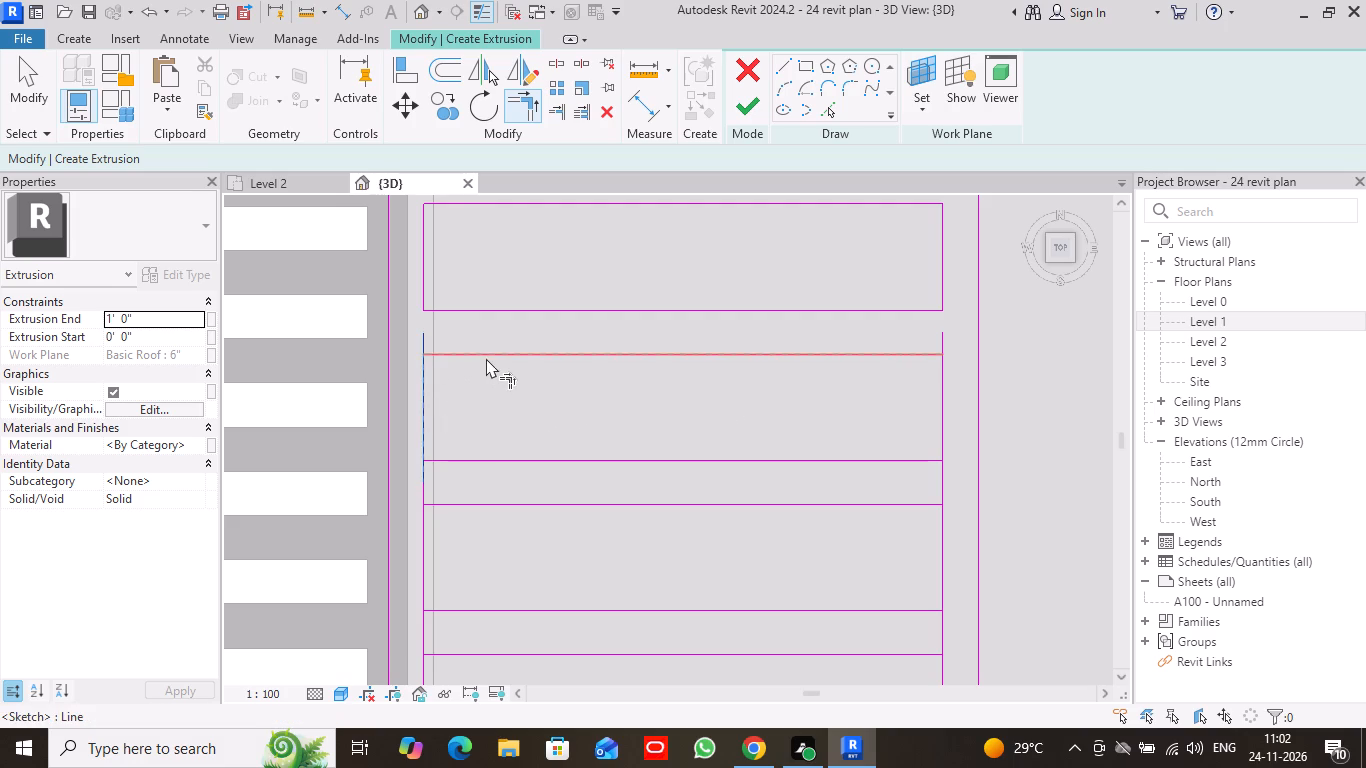
left_click(488, 357)
left_click(911, 351)
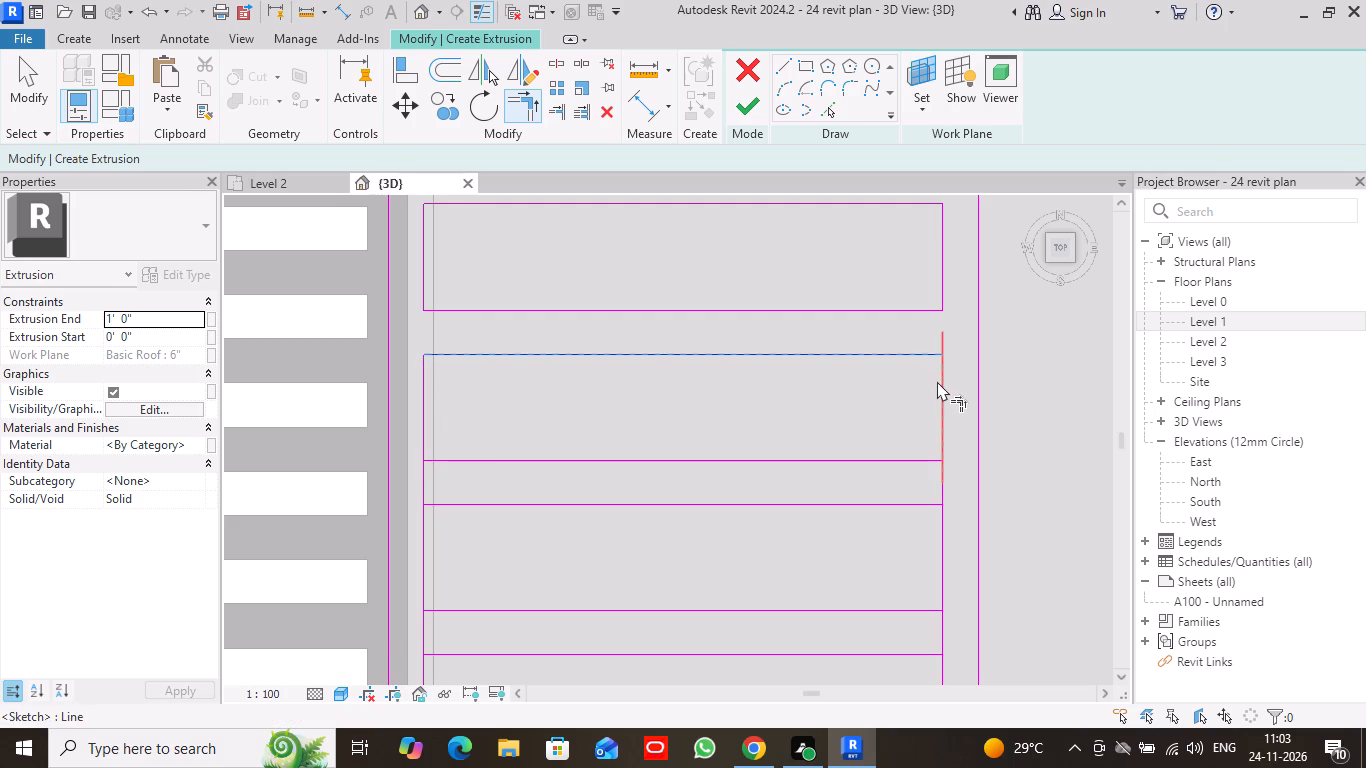
left_click(940, 385)
left_click(429, 422)
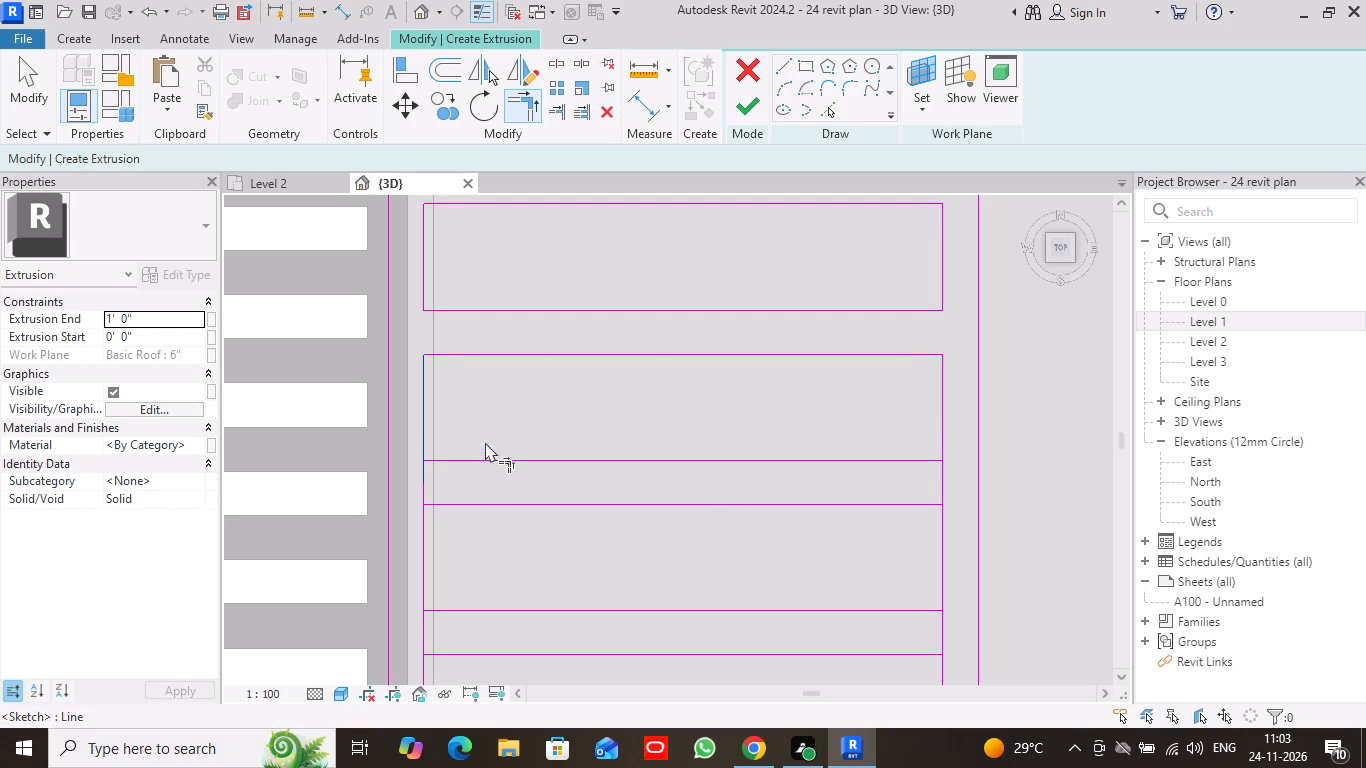
left_click(506, 459)
left_click(942, 401)
left_click(909, 462)
Trim the inner side edges to the lines between the fourth and fifth crossbars, closing the fifth opening into a rectangle.
middle_click_drag(909, 464, 911, 272)
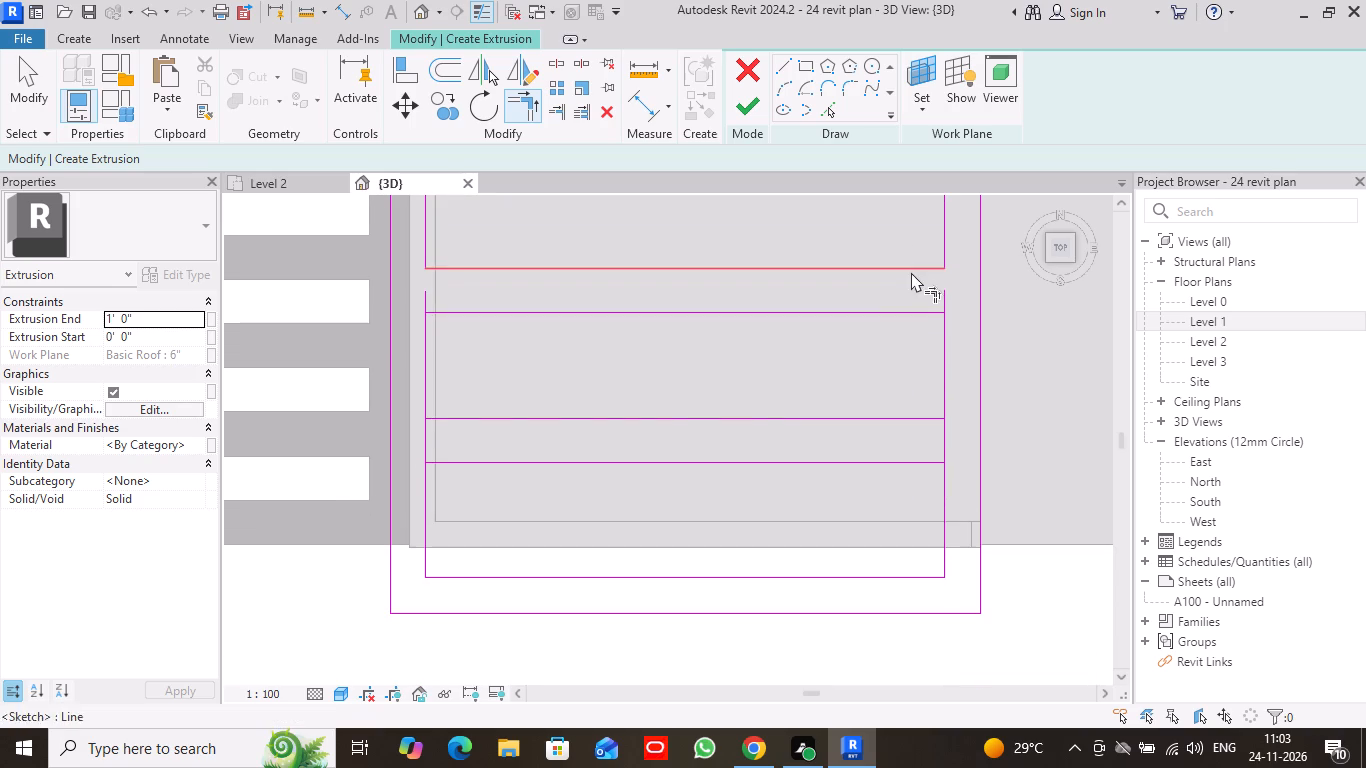
left_click(427, 357)
left_click(472, 311)
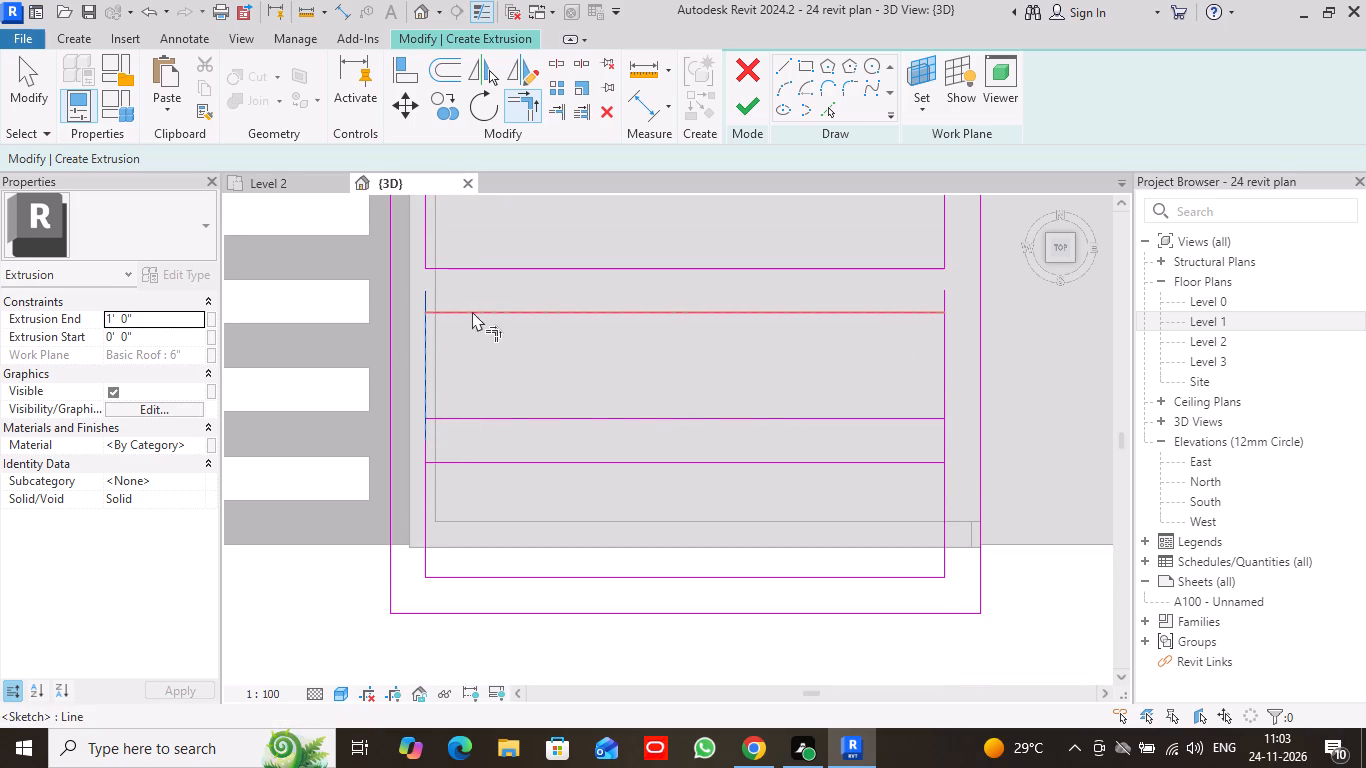
left_click(908, 311)
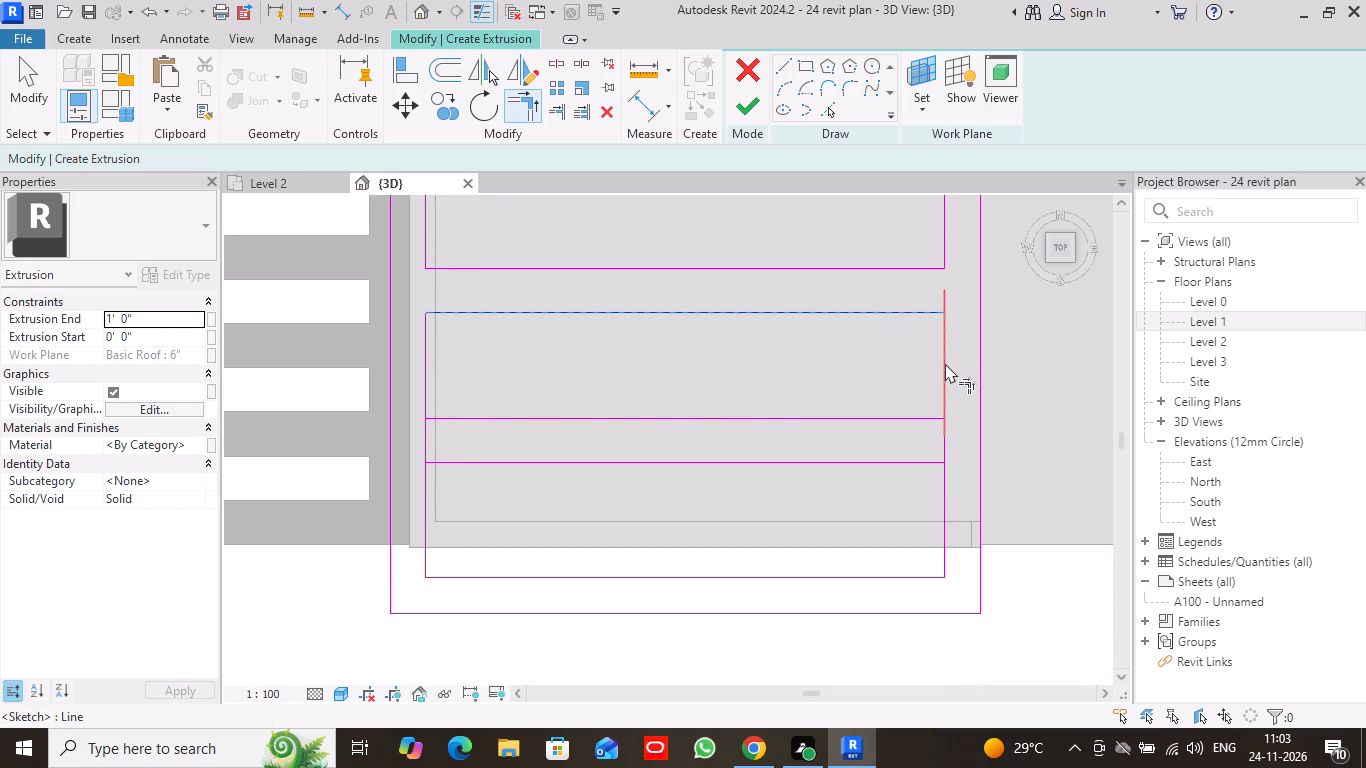
left_click(945, 363)
middle_click_drag(838, 384, 861, 313)
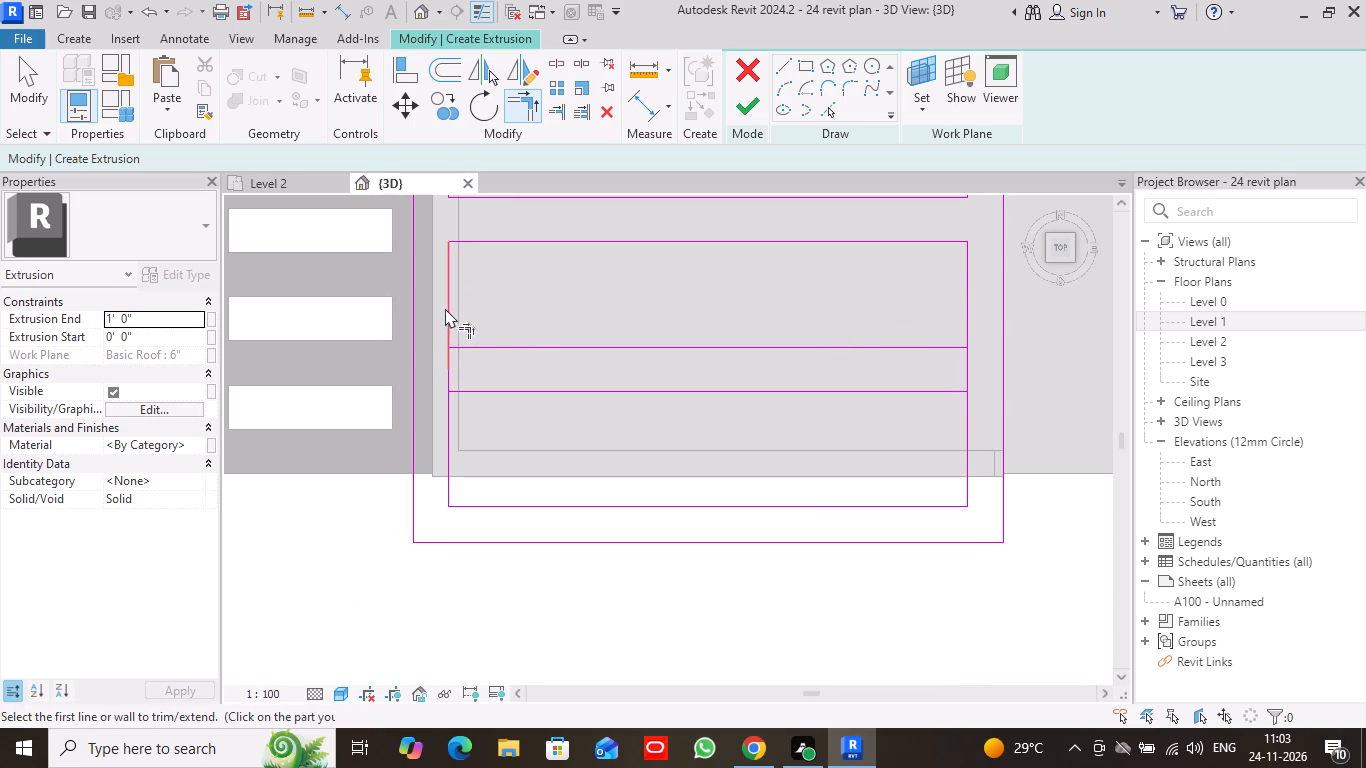
left_click(446, 306)
left_click(494, 346)
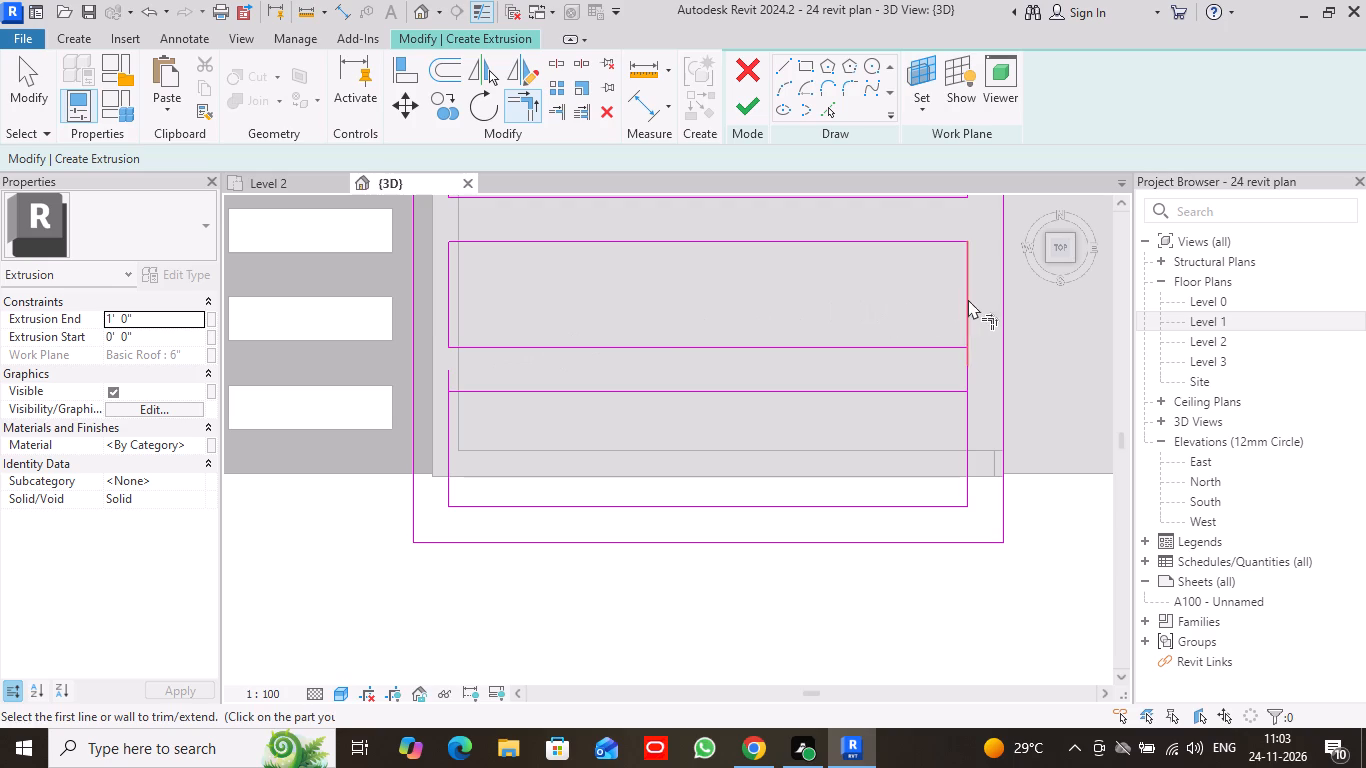
left_click(969, 298)
left_click(933, 347)
Trim both inner side edges to the fifth crossbar's front line, closing the frontmost opening, and end the Trim command.
left_click(450, 443)
left_click(479, 391)
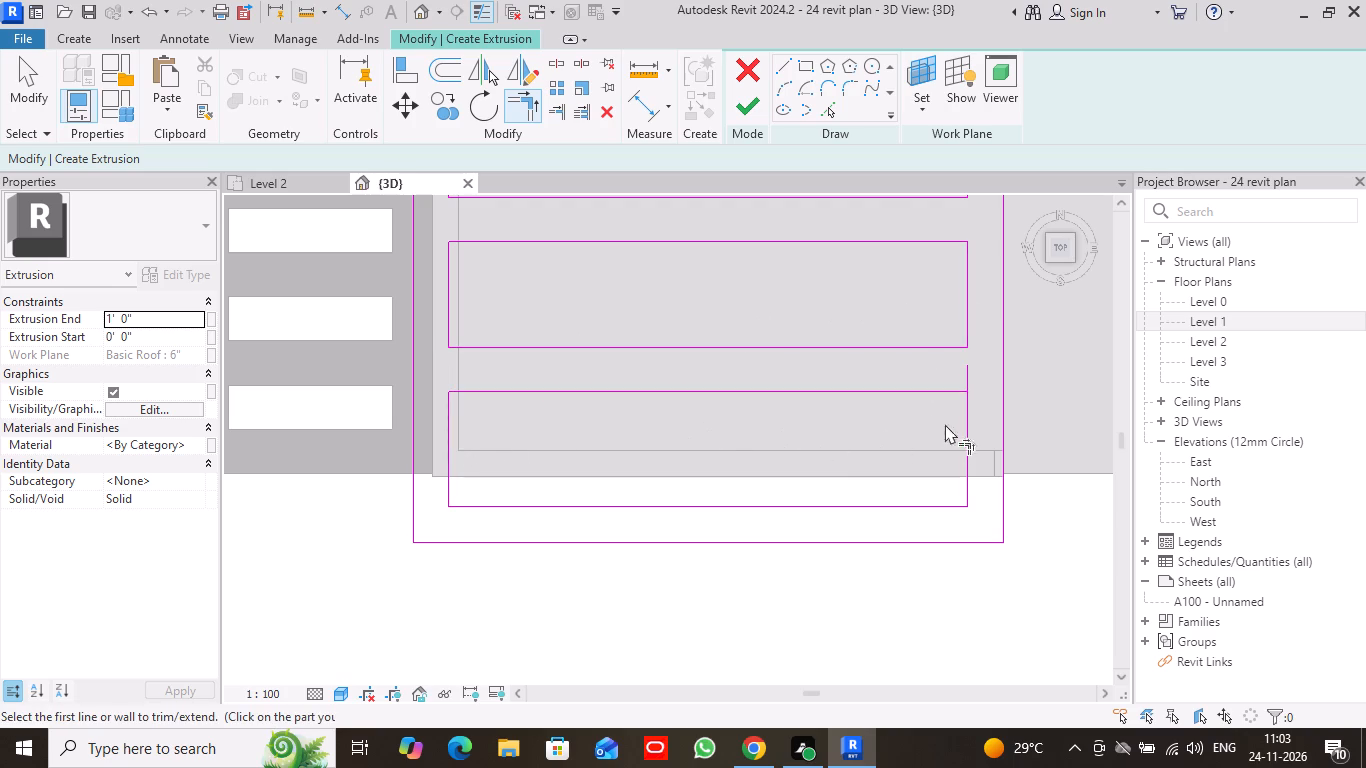
left_click(944, 392)
left_click(967, 432)
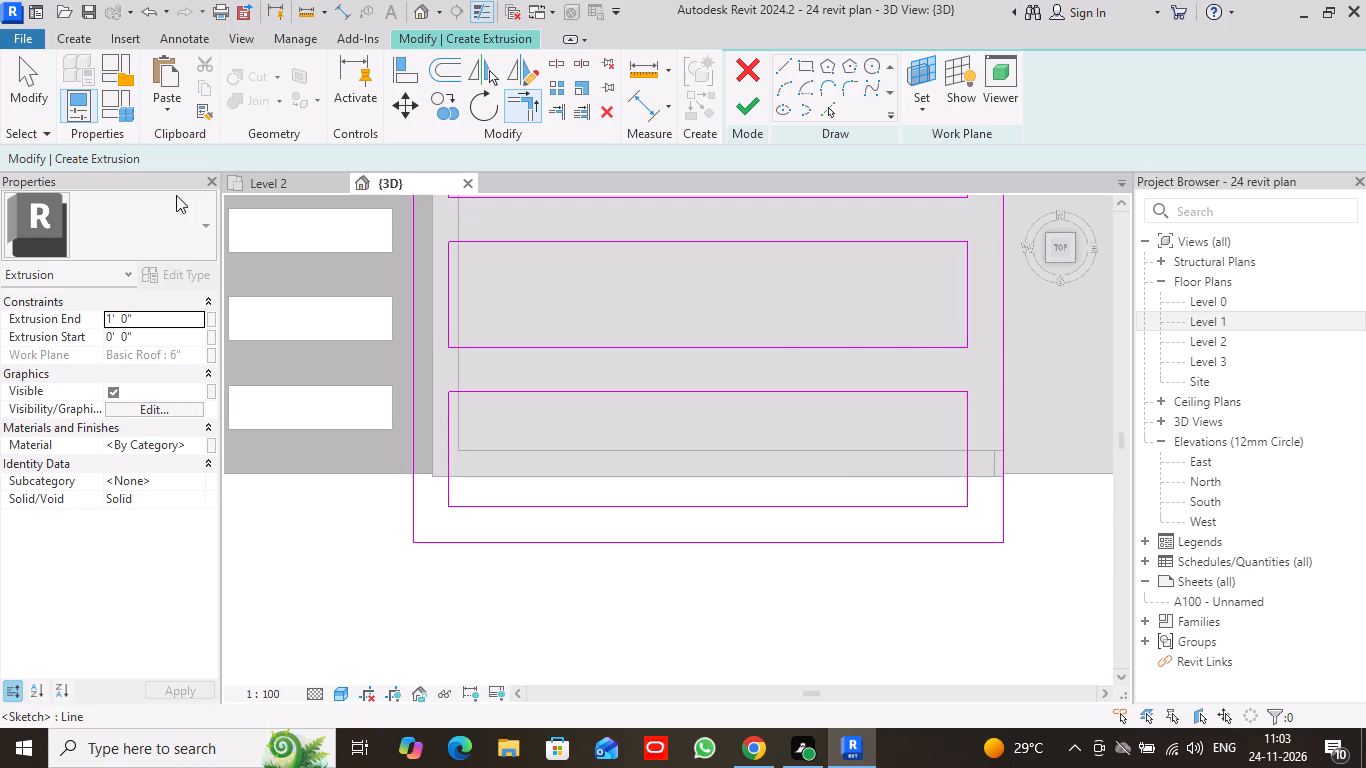
left_click(16, 82)
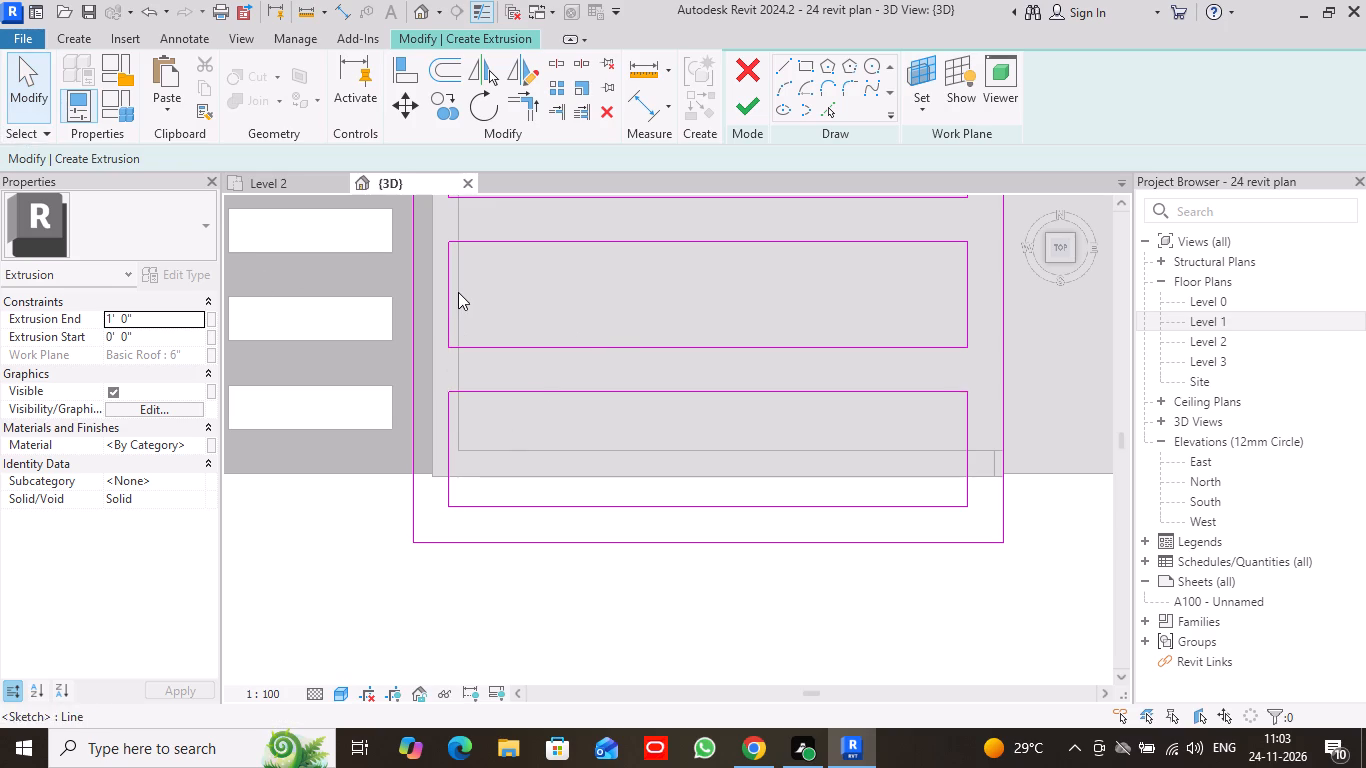
Examine the corners of the frame's openings and the whole extrusion sketch for closed loops.
scroll(458, 292, "up", 7)
middle_click_drag(490, 264, 489, 365)
scroll(435, 252, "up", 4)
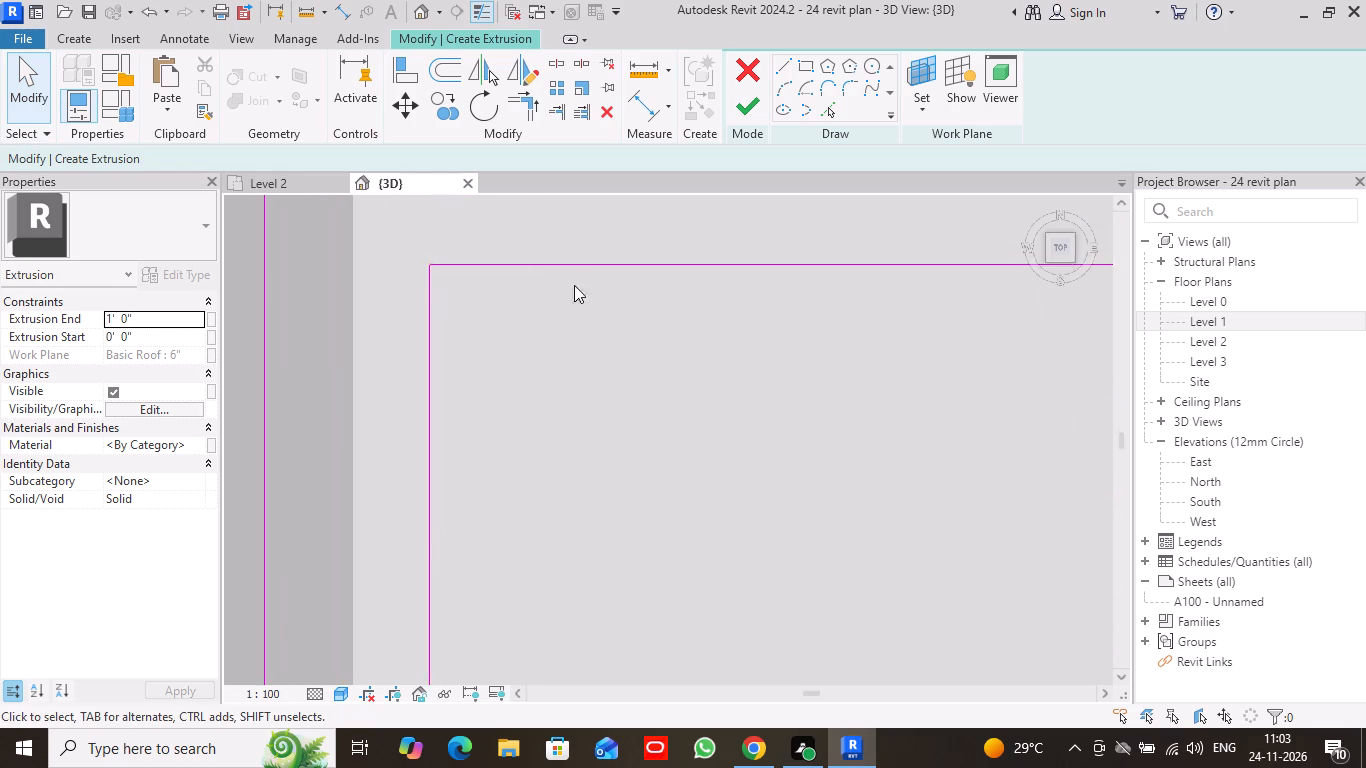
scroll(609, 335, "down", 13)
scroll(918, 420, "up", 1)
middle_click_drag(923, 424, 533, 396)
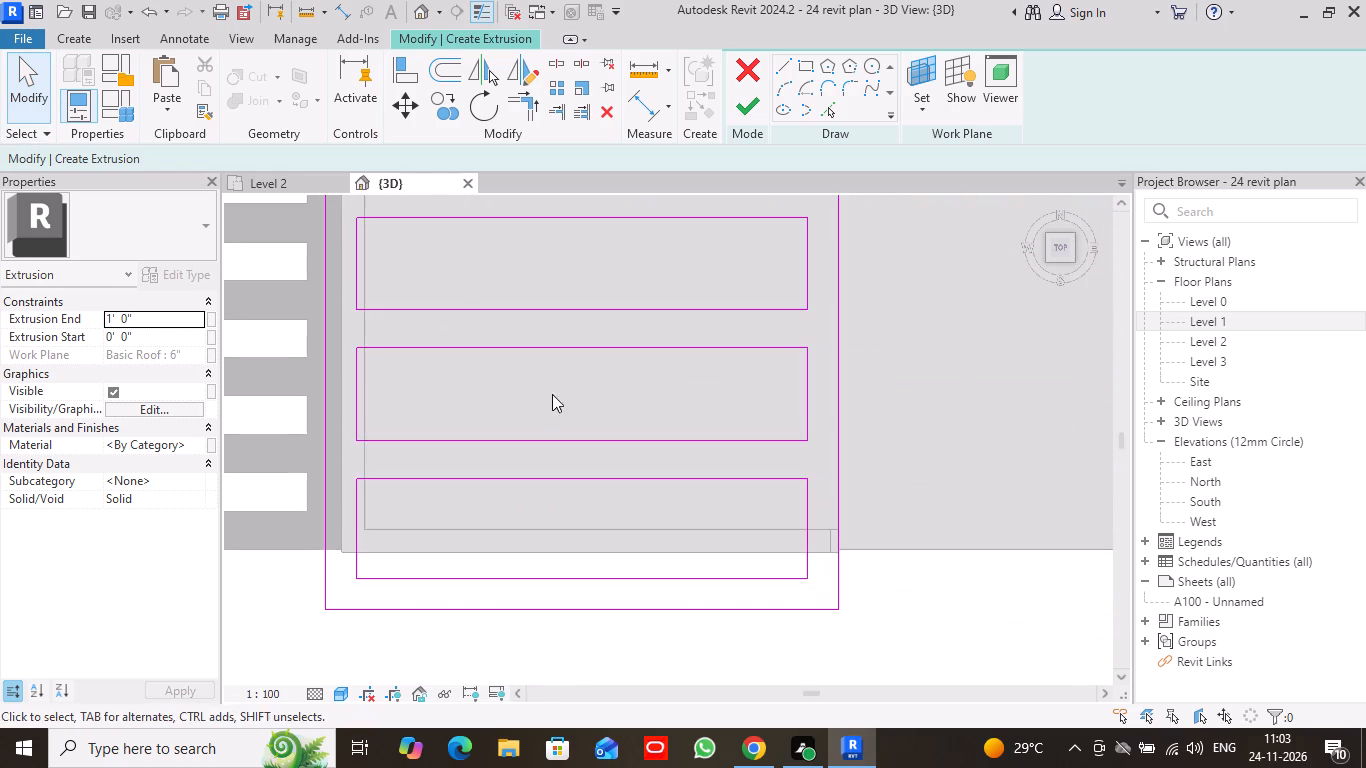
scroll(640, 398, "down", 3)
scroll(870, 338, "down", 2)
middle_click_drag(866, 322, 866, 447)
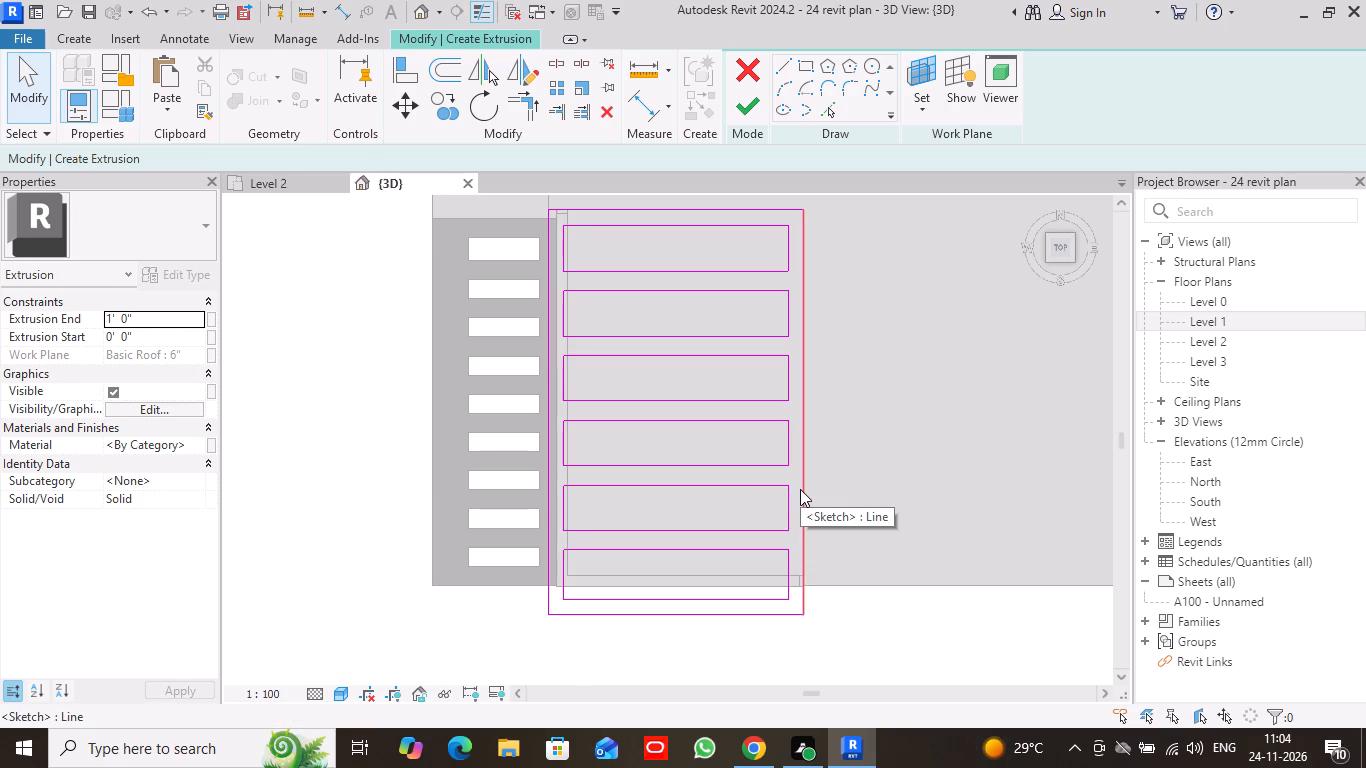
Finish the extrusion sketch to generate the crossbar frame solid, and deselect it within the in-place model.
left_click(741, 110)
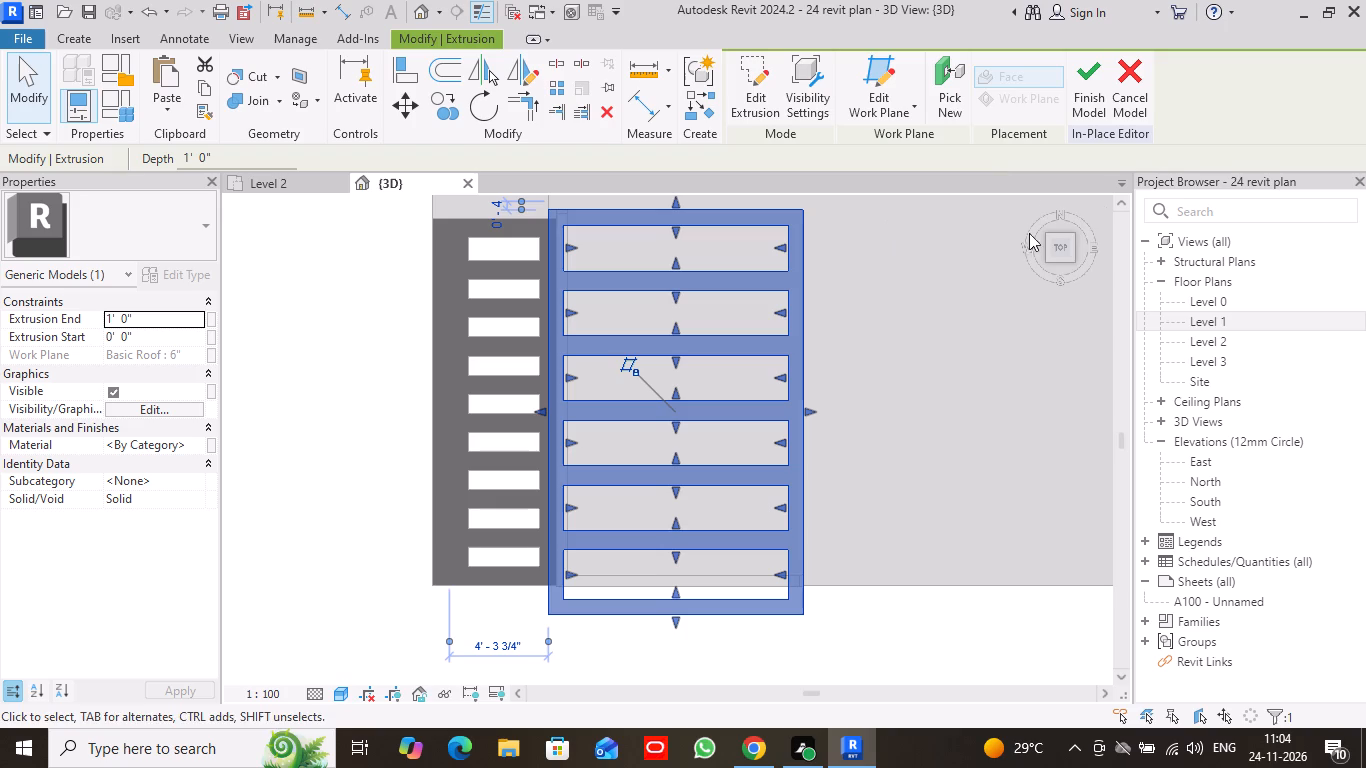
left_click_drag(1072, 263, 1064, 245)
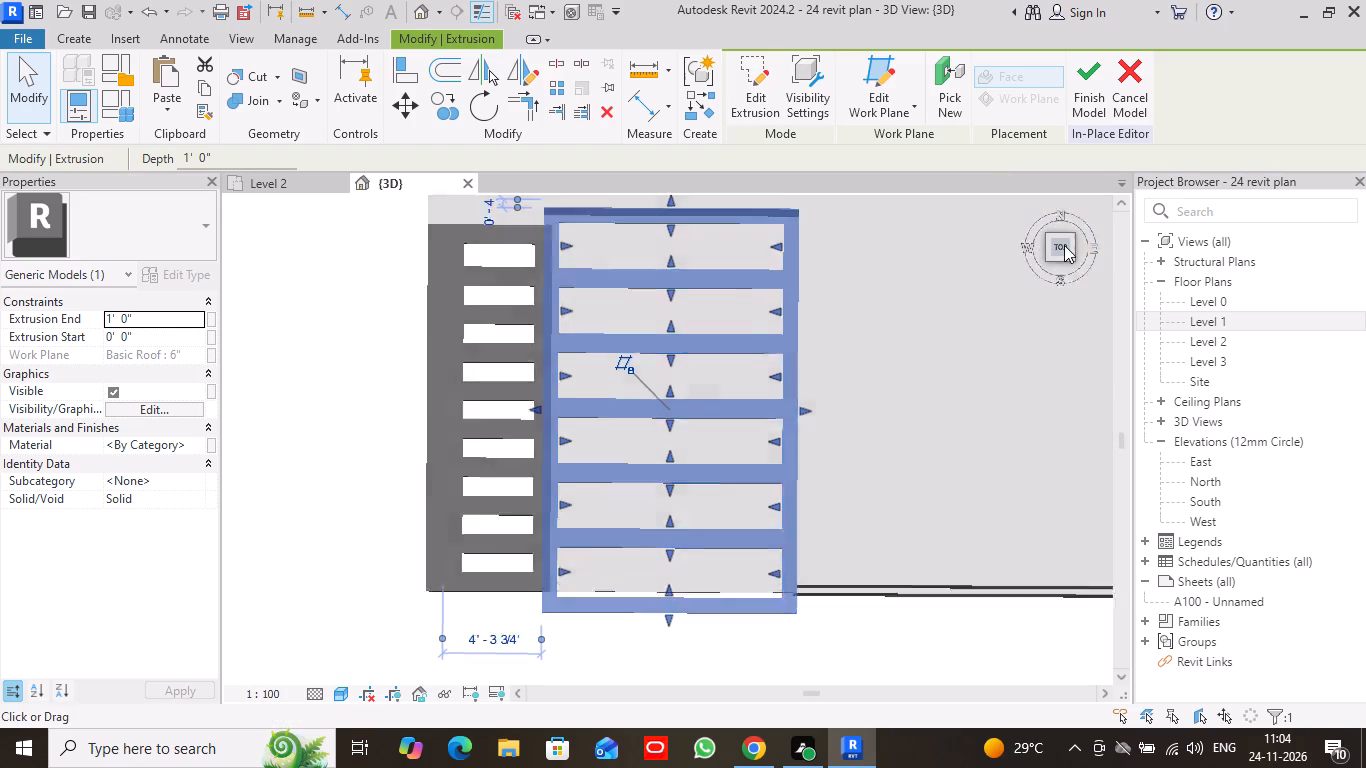
left_click_drag(1064, 245, 1046, 200)
scroll(492, 383, "down", 1)
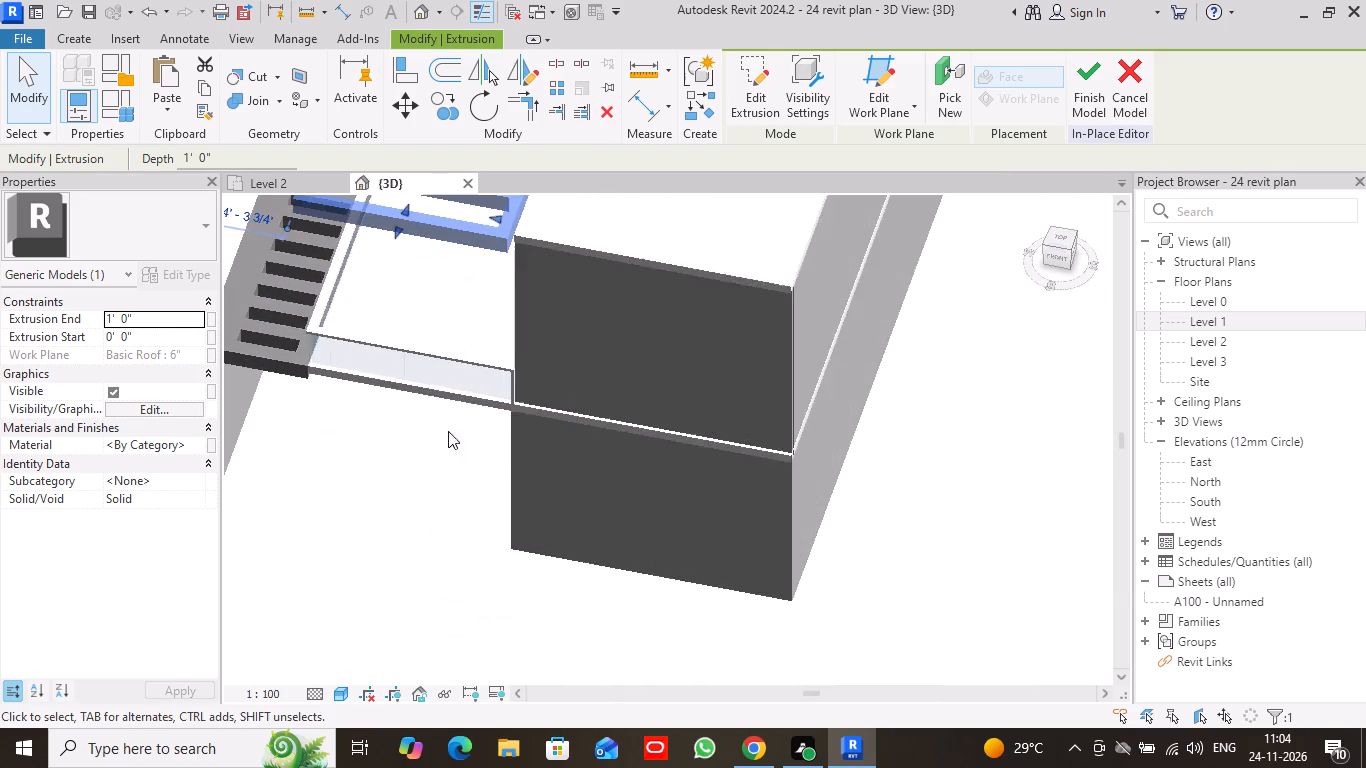
scroll(338, 457, "down", 1)
middle_click_drag(338, 457, 547, 626)
left_click(29, 69)
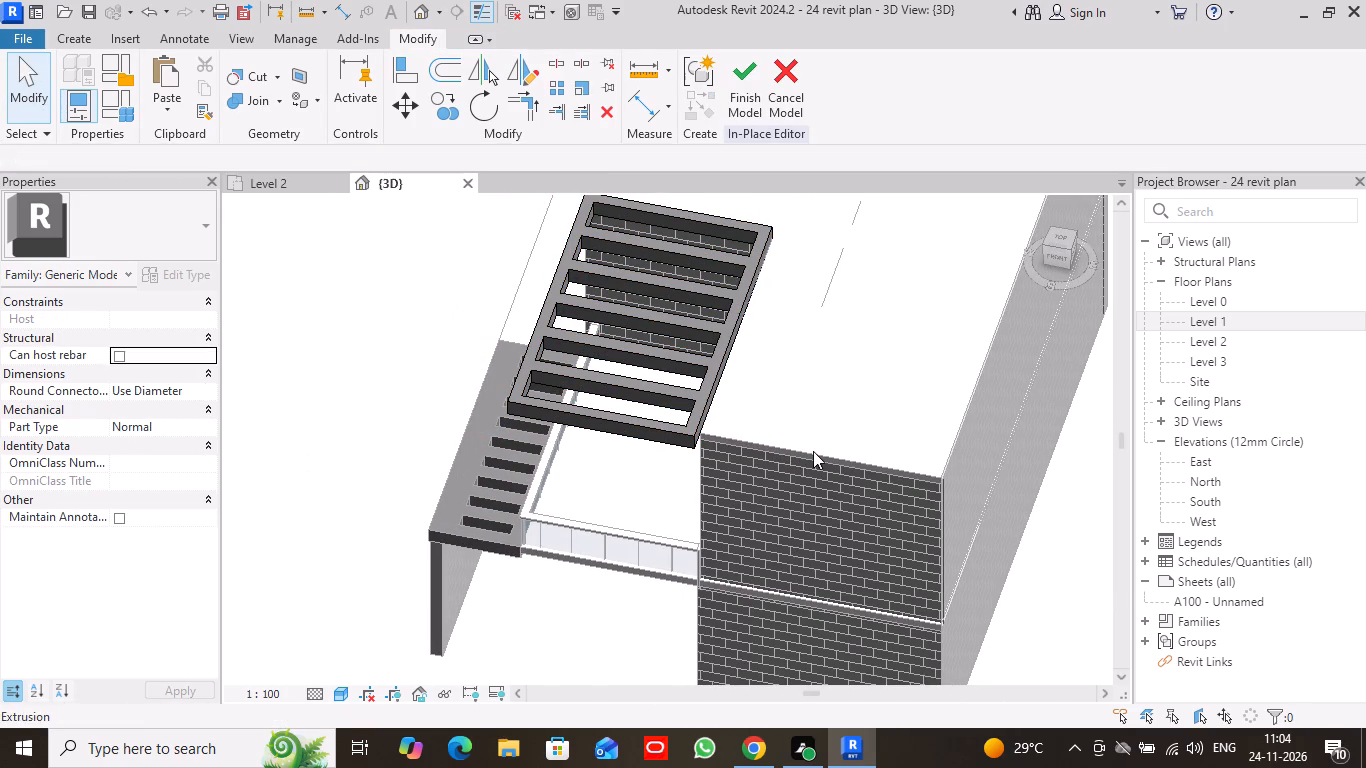
left_click(520, 107)
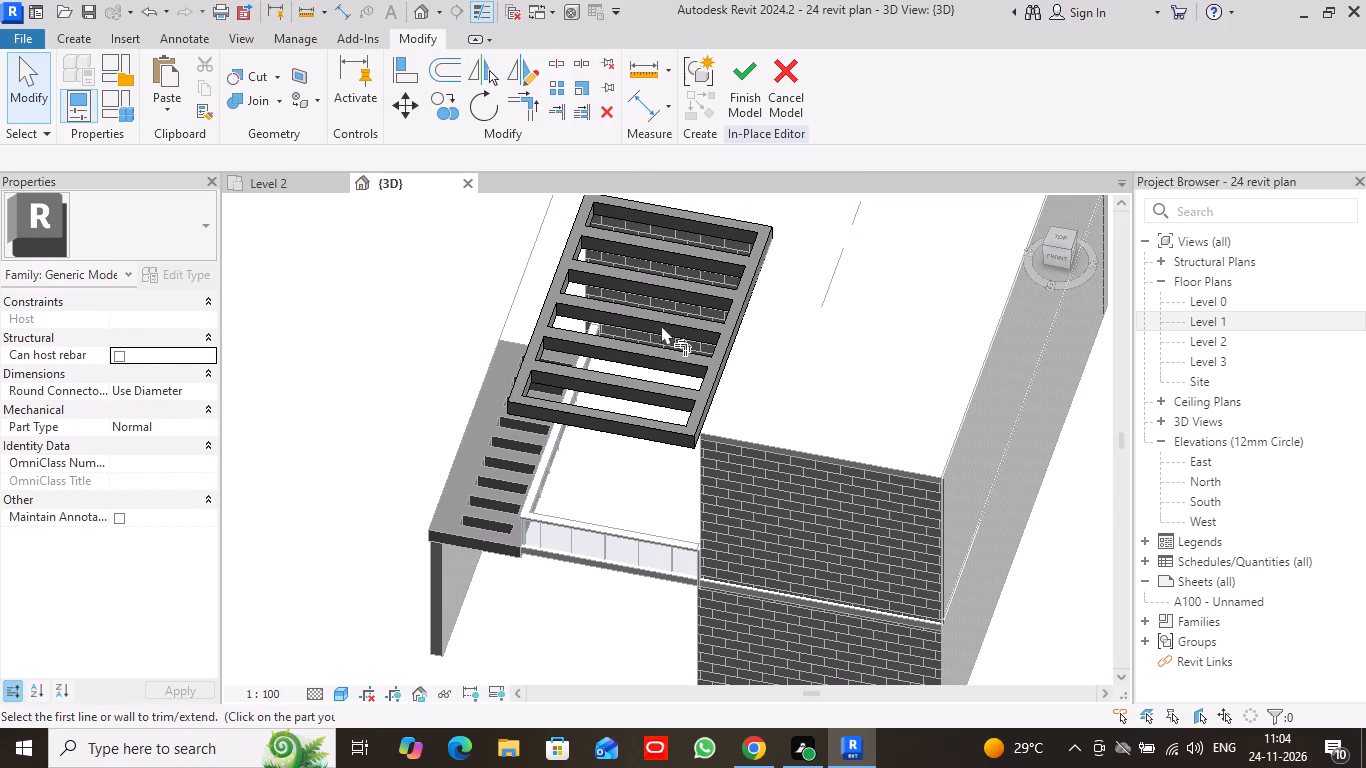
Check the crossbar frame against the roof slab in front view and finish the in-place model.
left_click(23, 79)
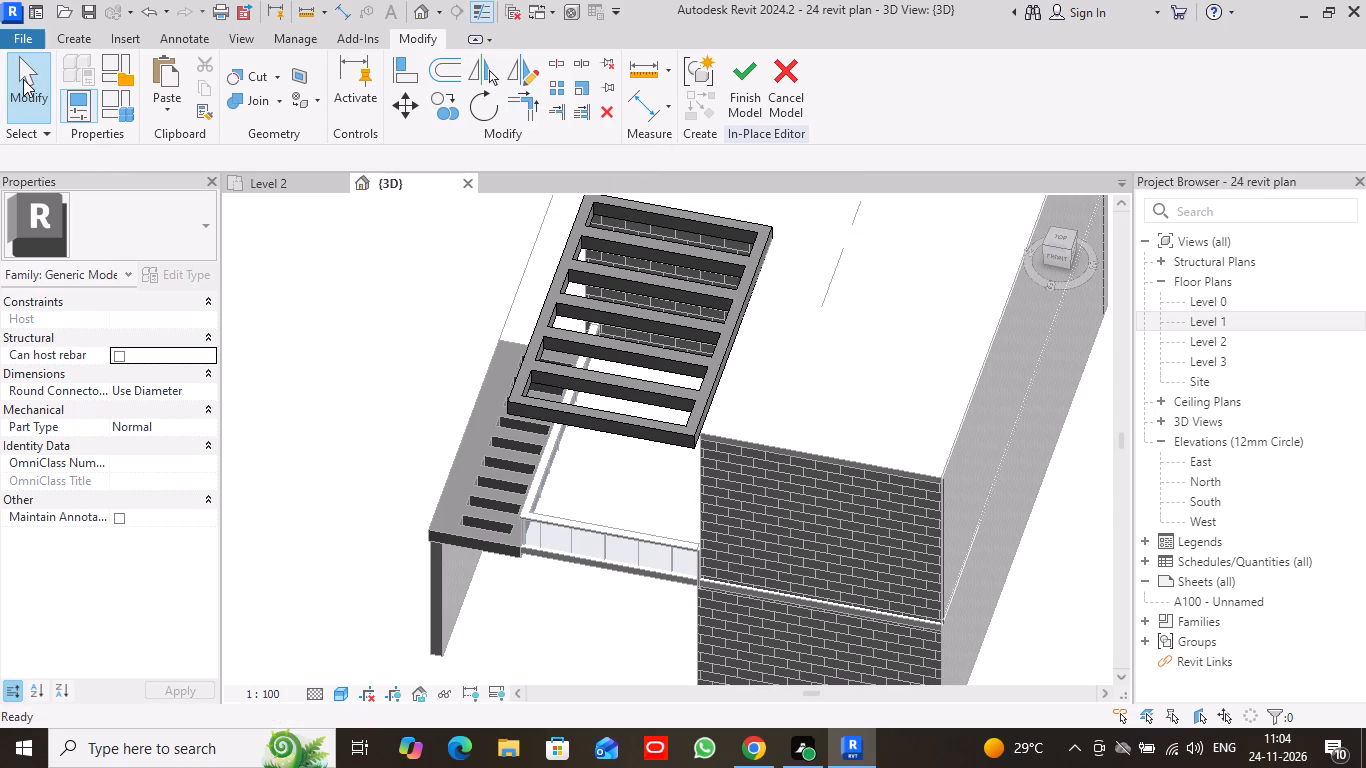
left_click(1059, 258)
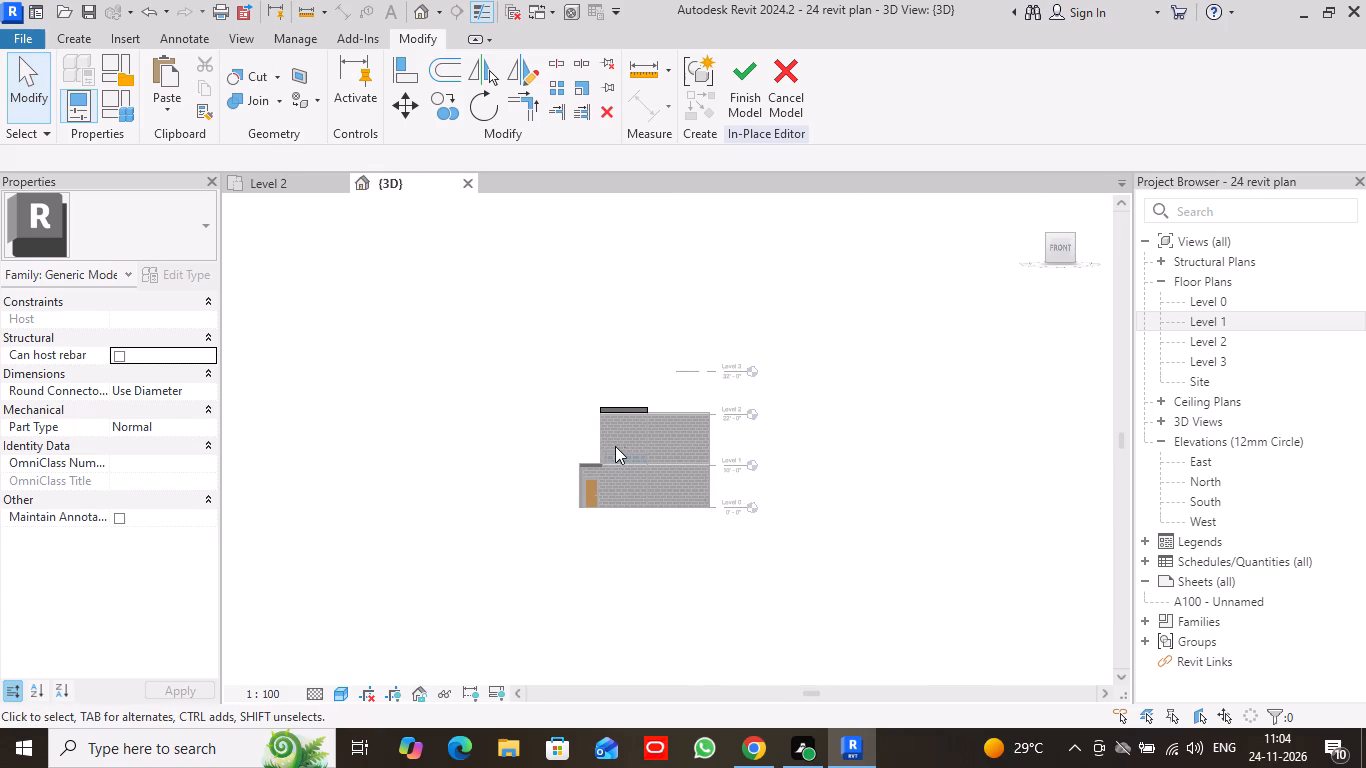
scroll(635, 420, "up", 7)
scroll(694, 383, "down", 1)
scroll(694, 383, "up", 9)
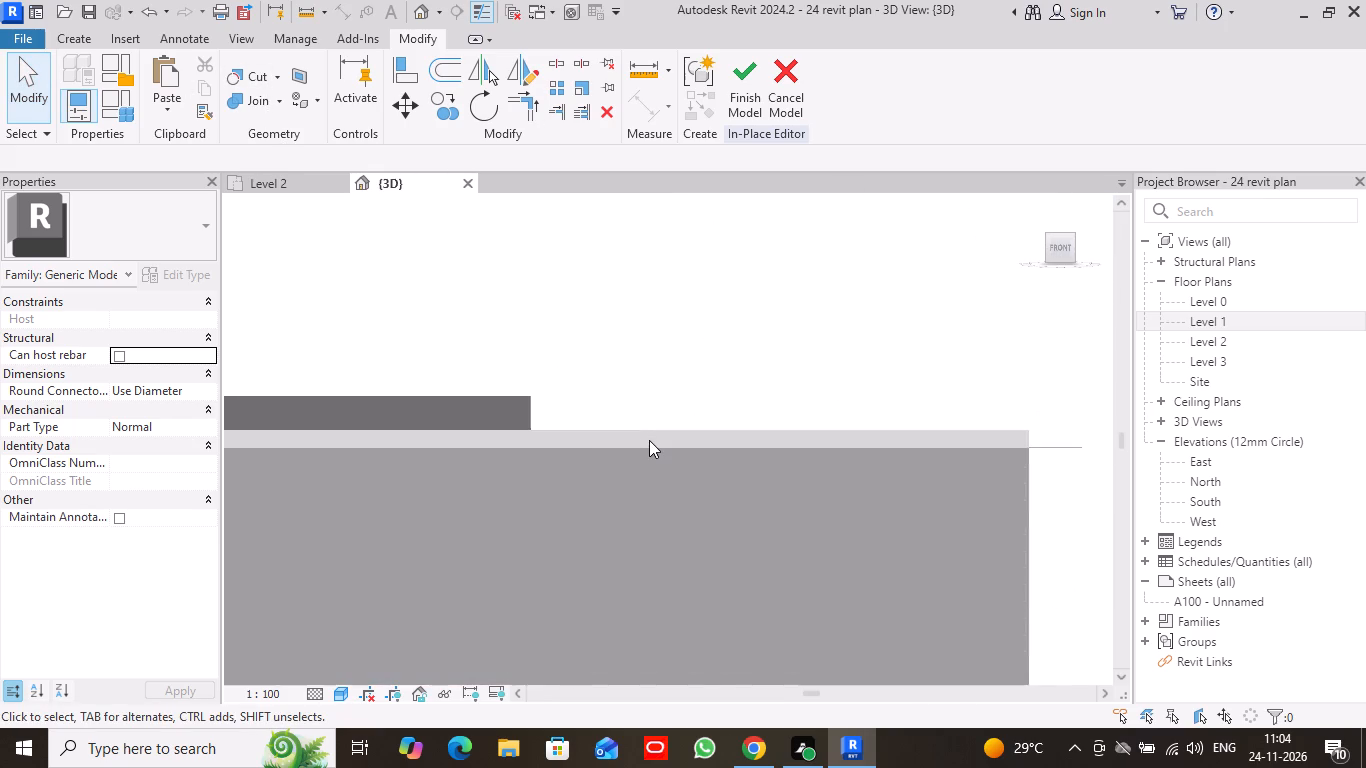
middle_click_drag(649, 441, 755, 439)
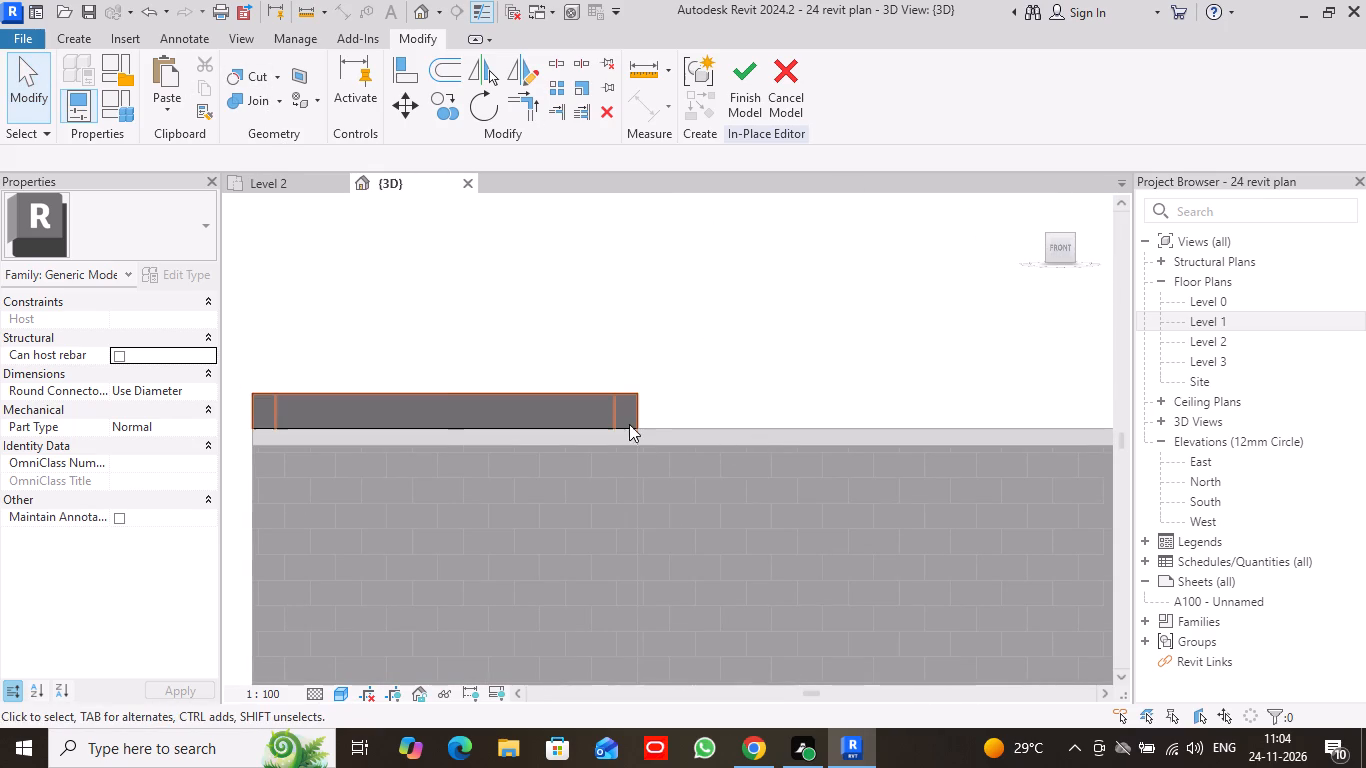
left_click(625, 419)
left_click(689, 438)
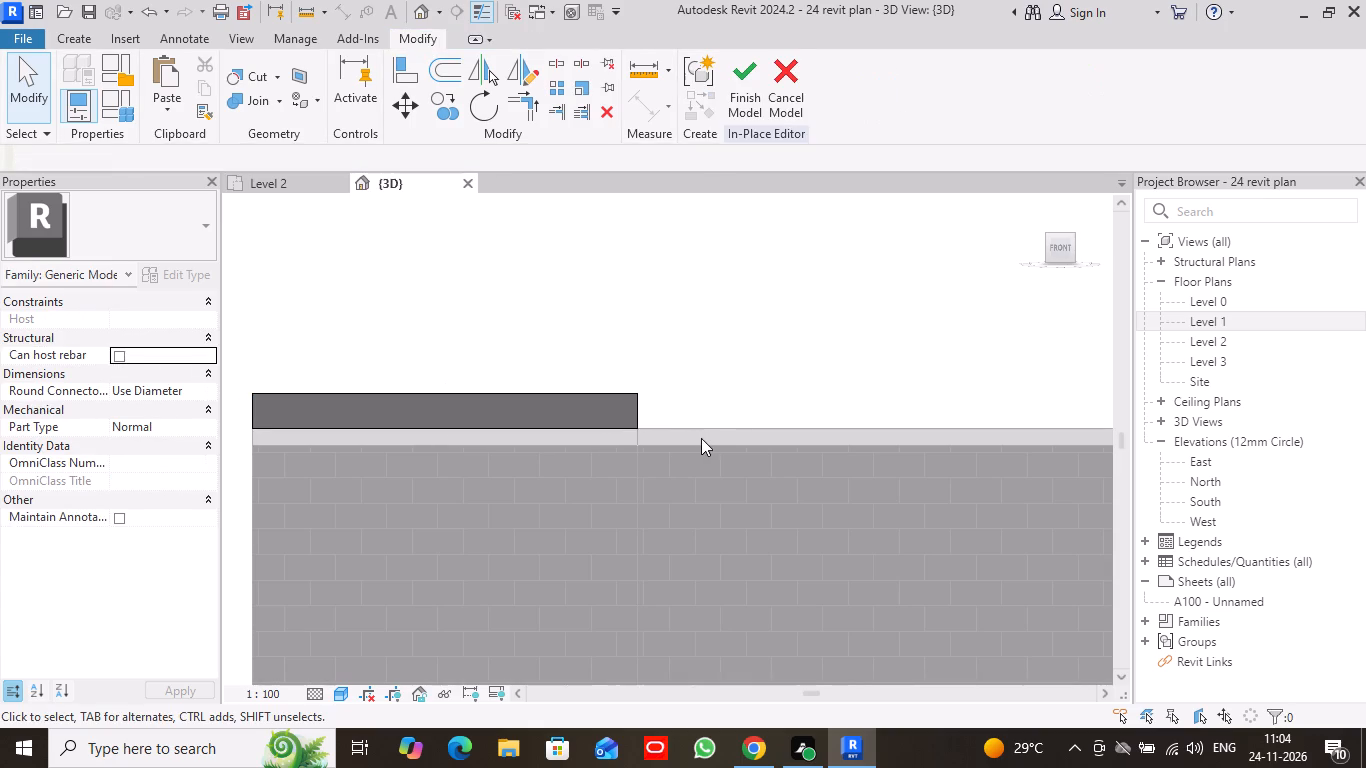
left_click(749, 84)
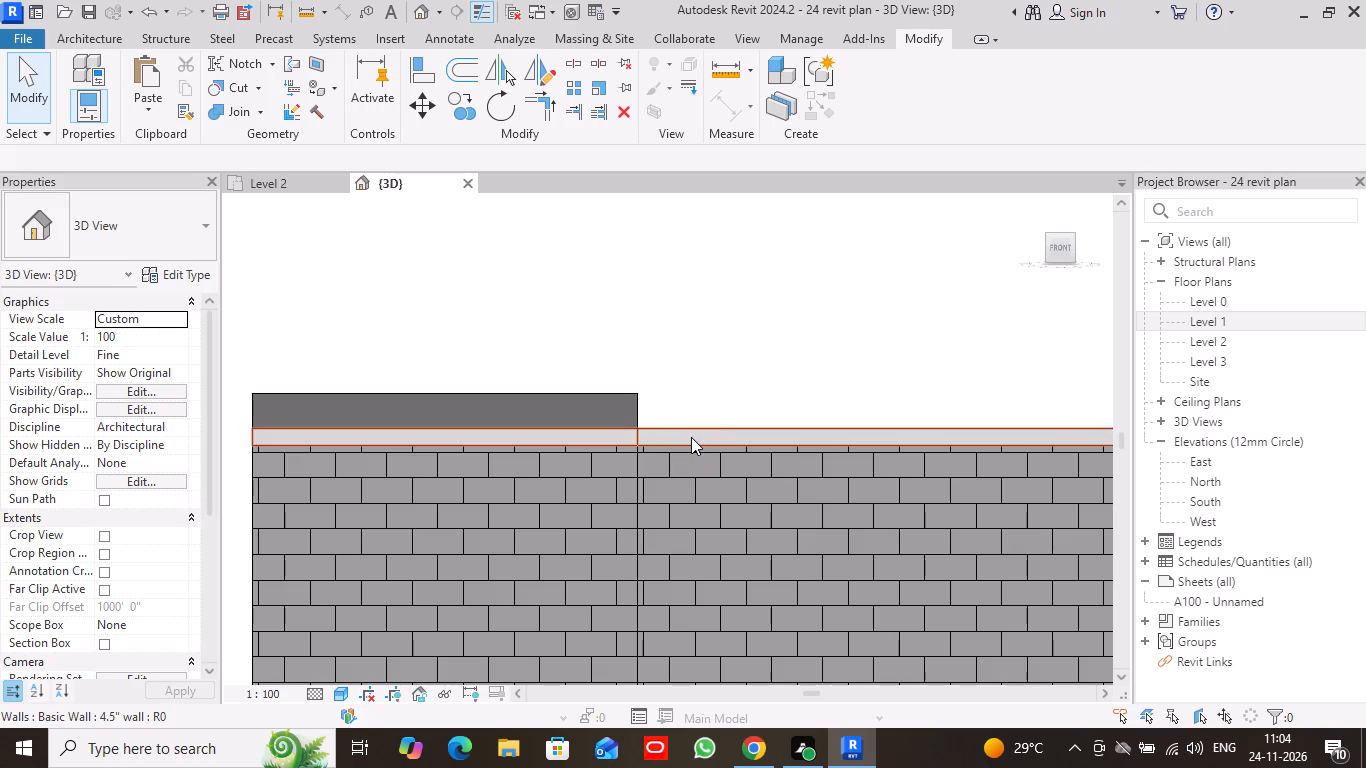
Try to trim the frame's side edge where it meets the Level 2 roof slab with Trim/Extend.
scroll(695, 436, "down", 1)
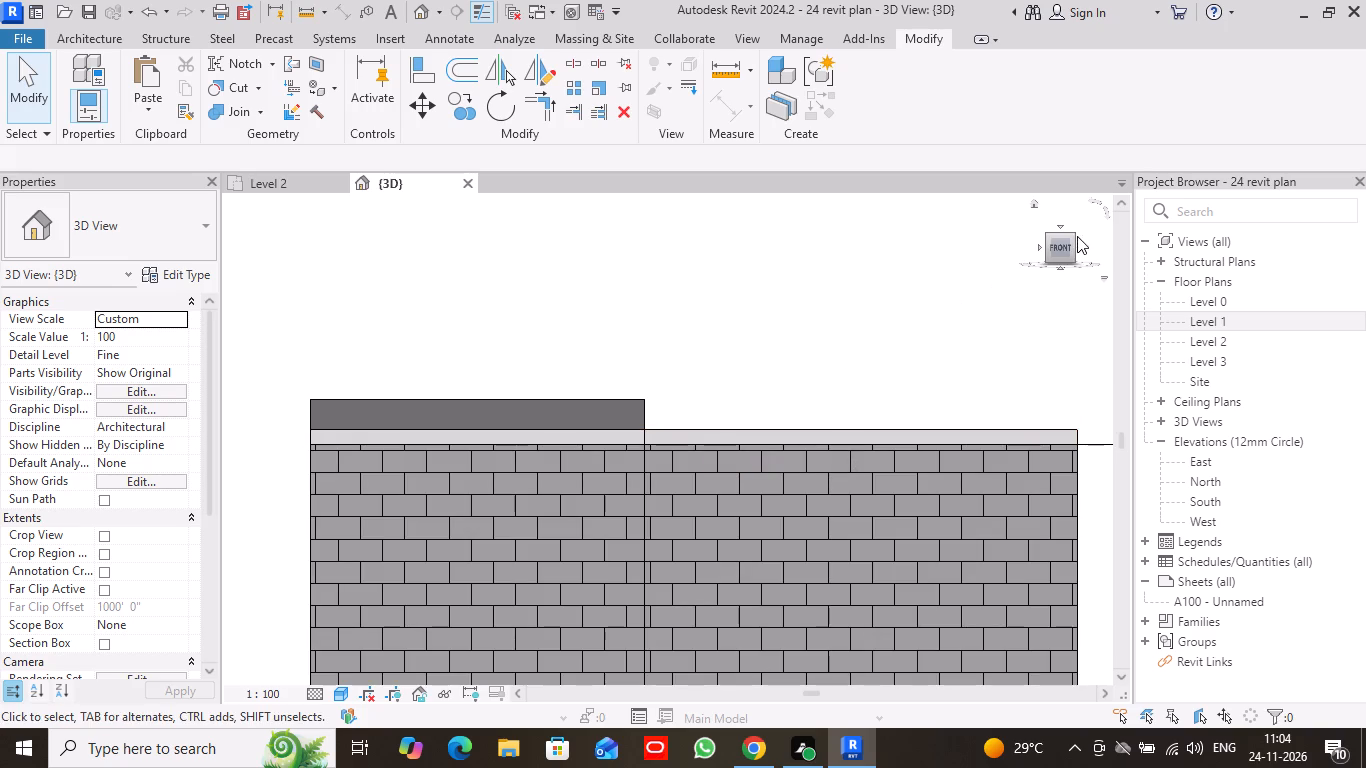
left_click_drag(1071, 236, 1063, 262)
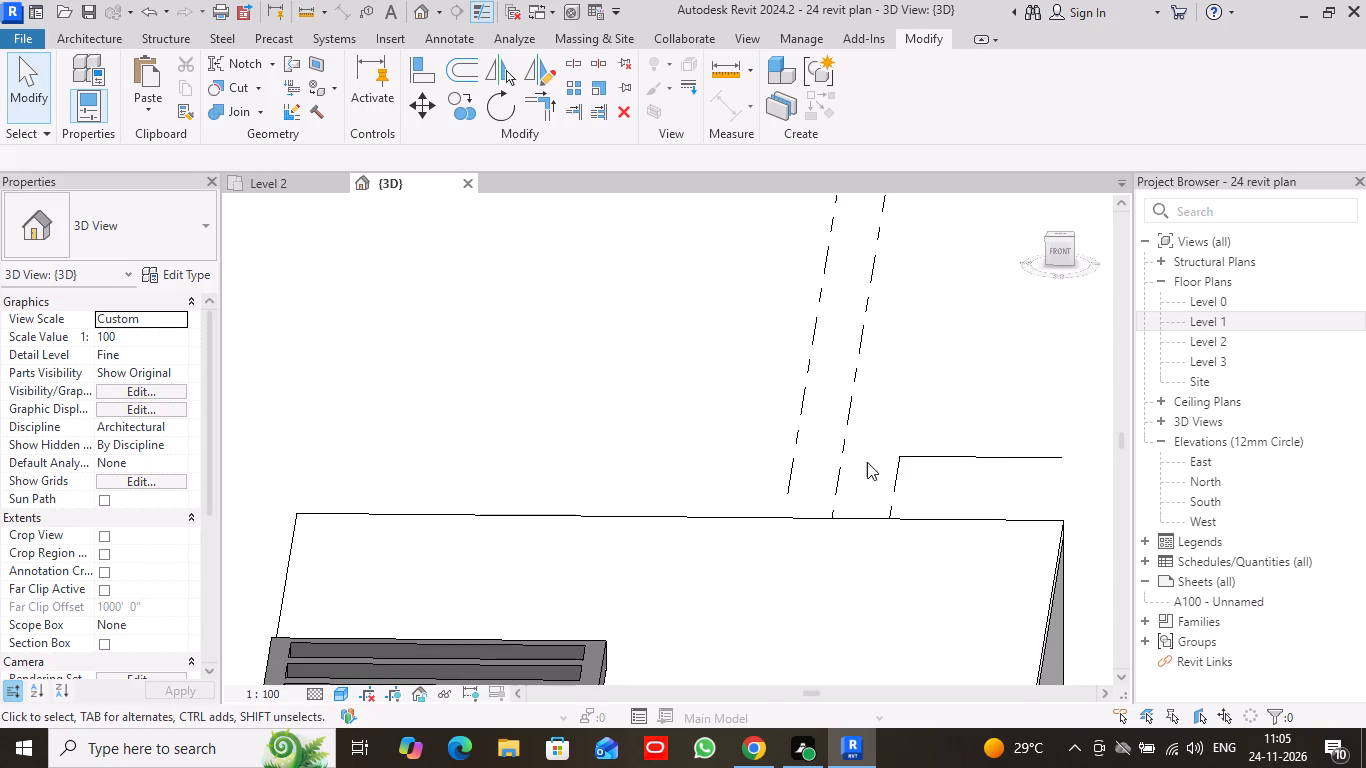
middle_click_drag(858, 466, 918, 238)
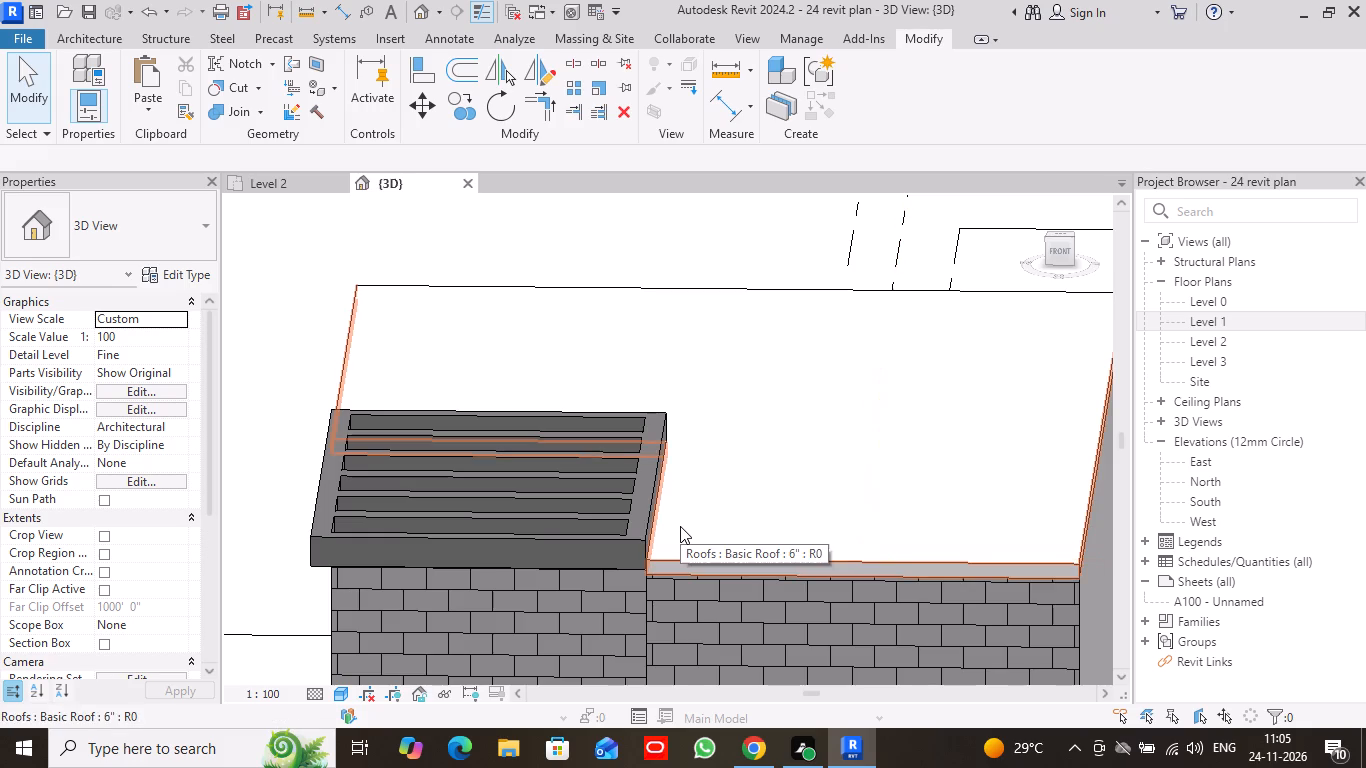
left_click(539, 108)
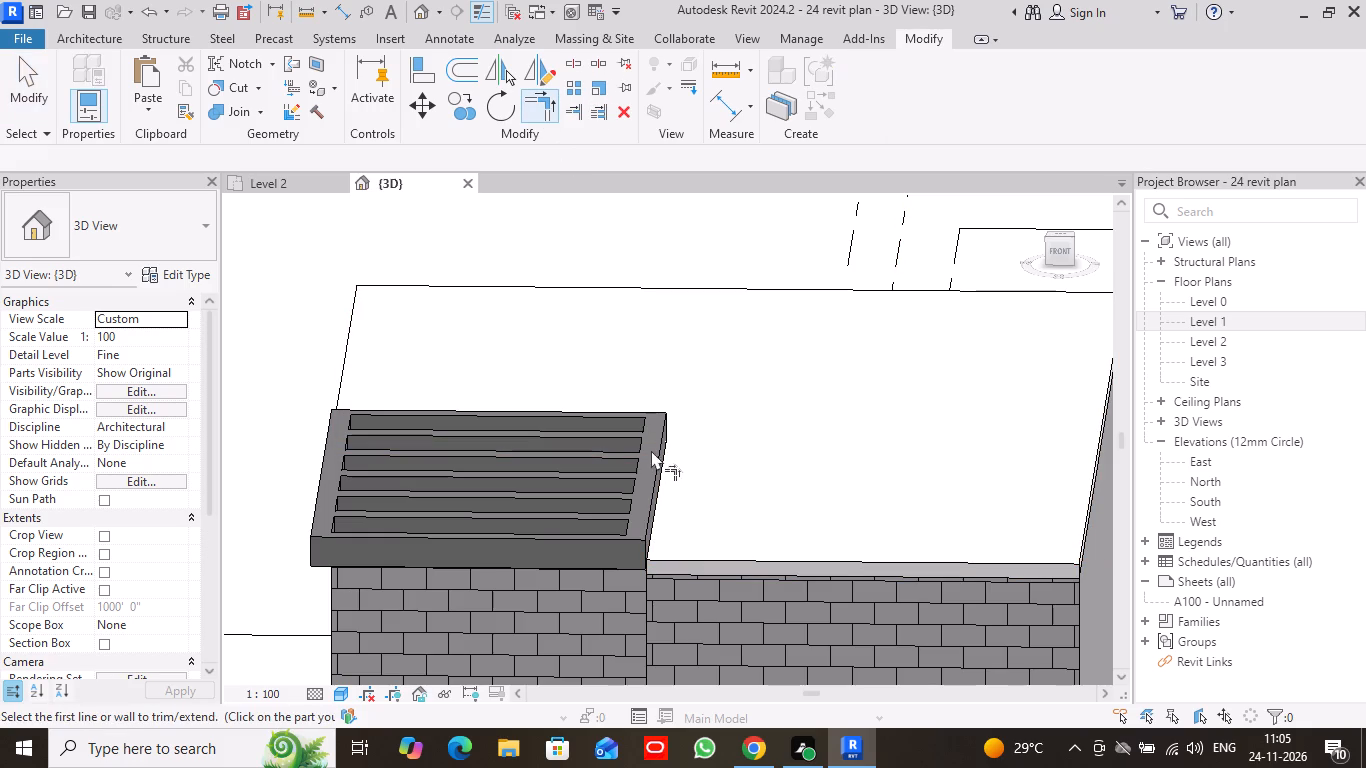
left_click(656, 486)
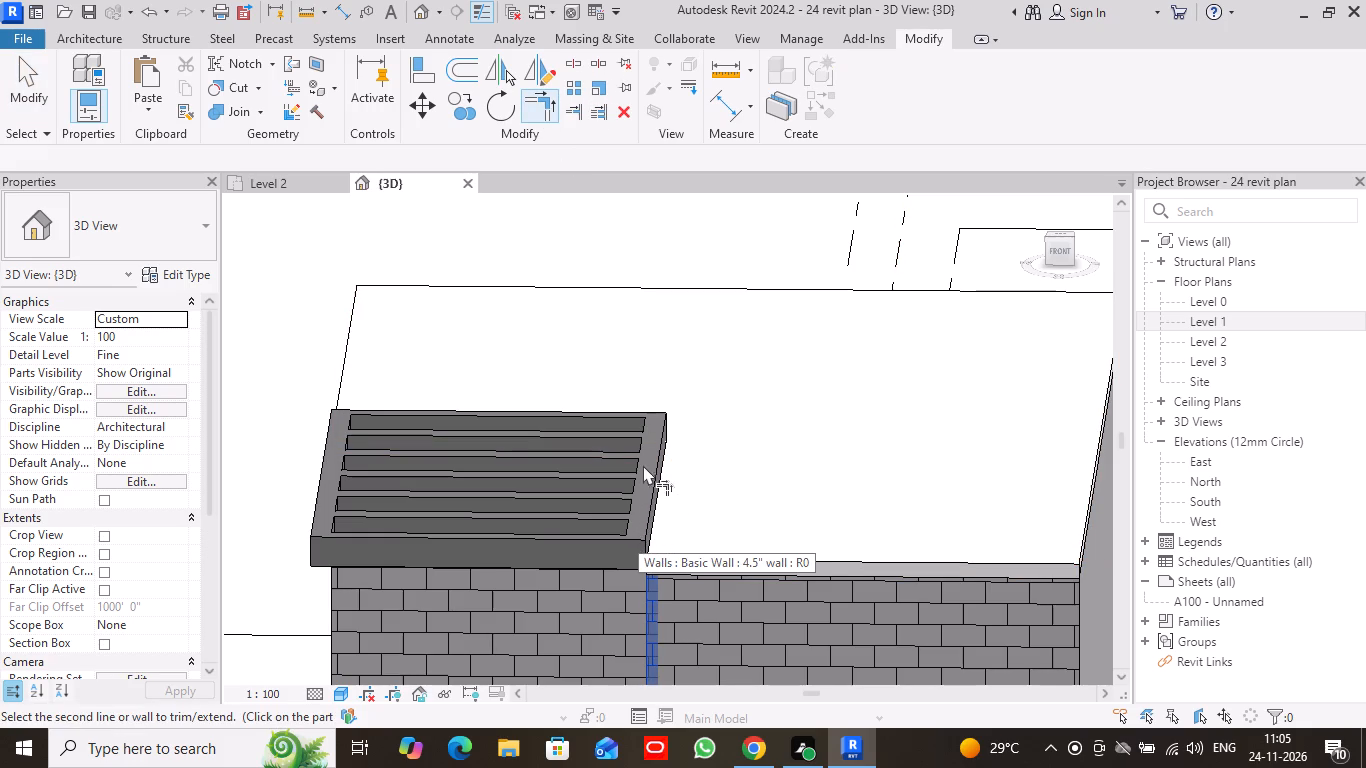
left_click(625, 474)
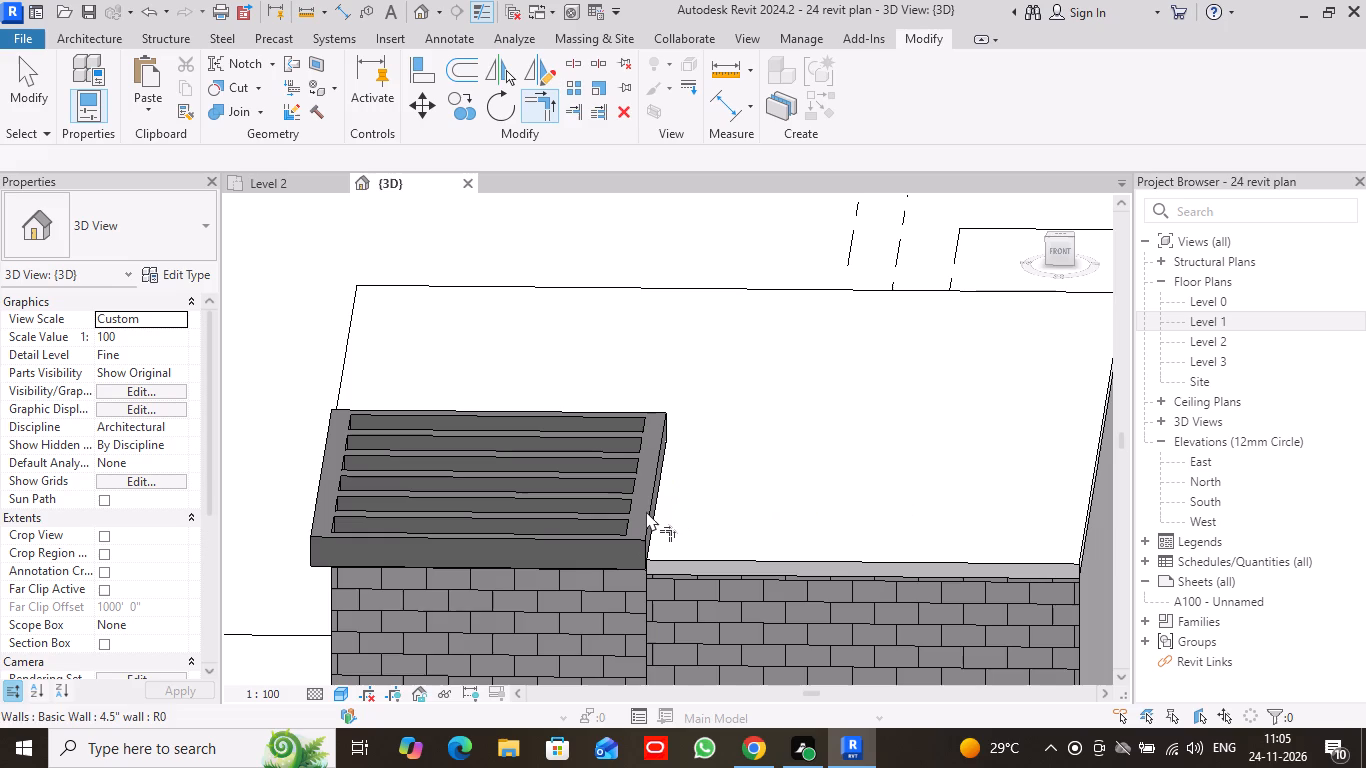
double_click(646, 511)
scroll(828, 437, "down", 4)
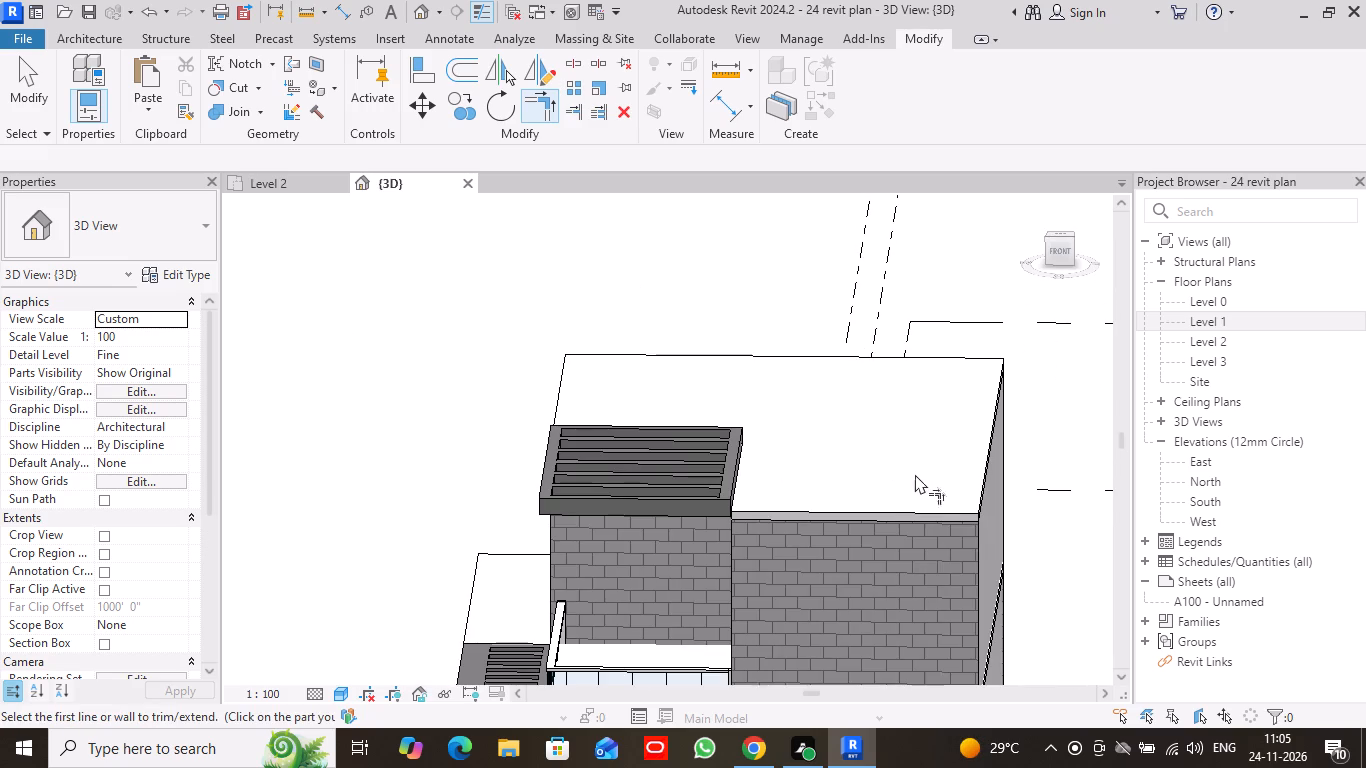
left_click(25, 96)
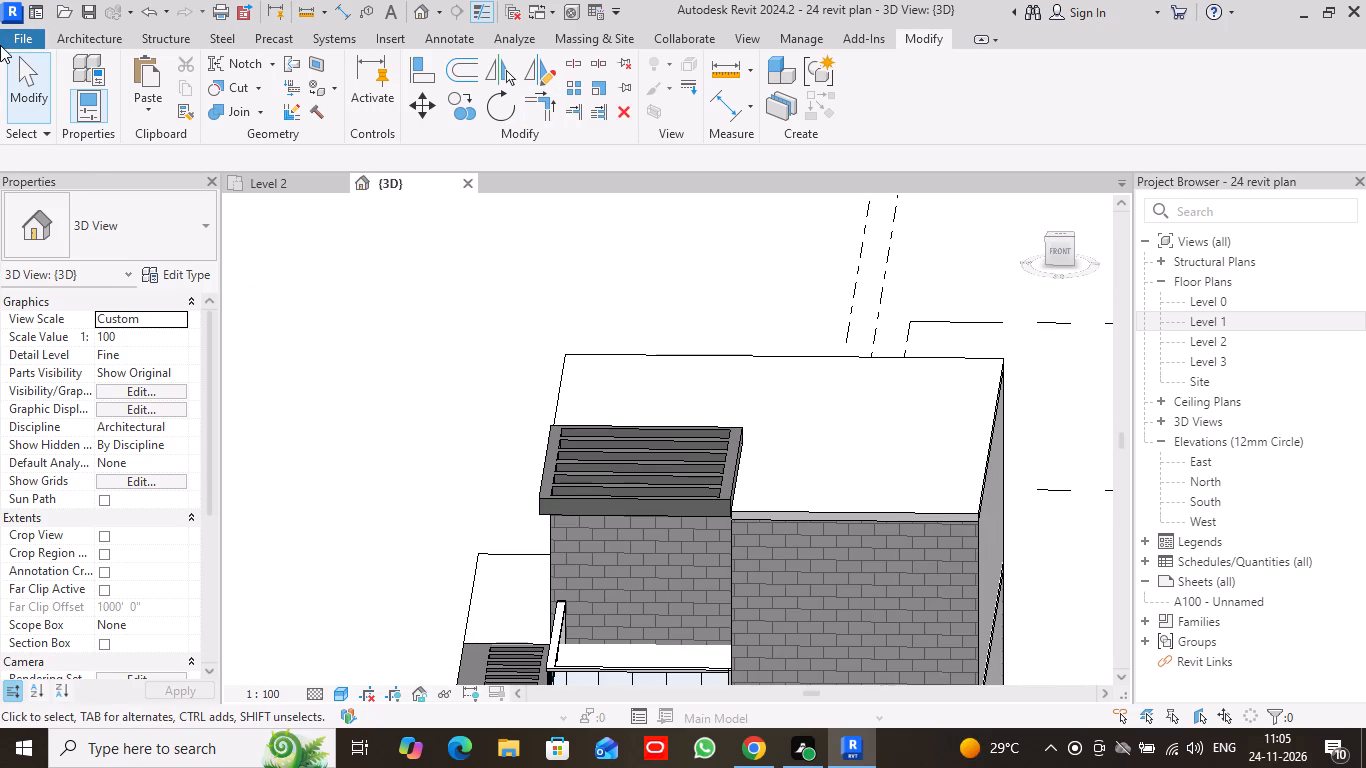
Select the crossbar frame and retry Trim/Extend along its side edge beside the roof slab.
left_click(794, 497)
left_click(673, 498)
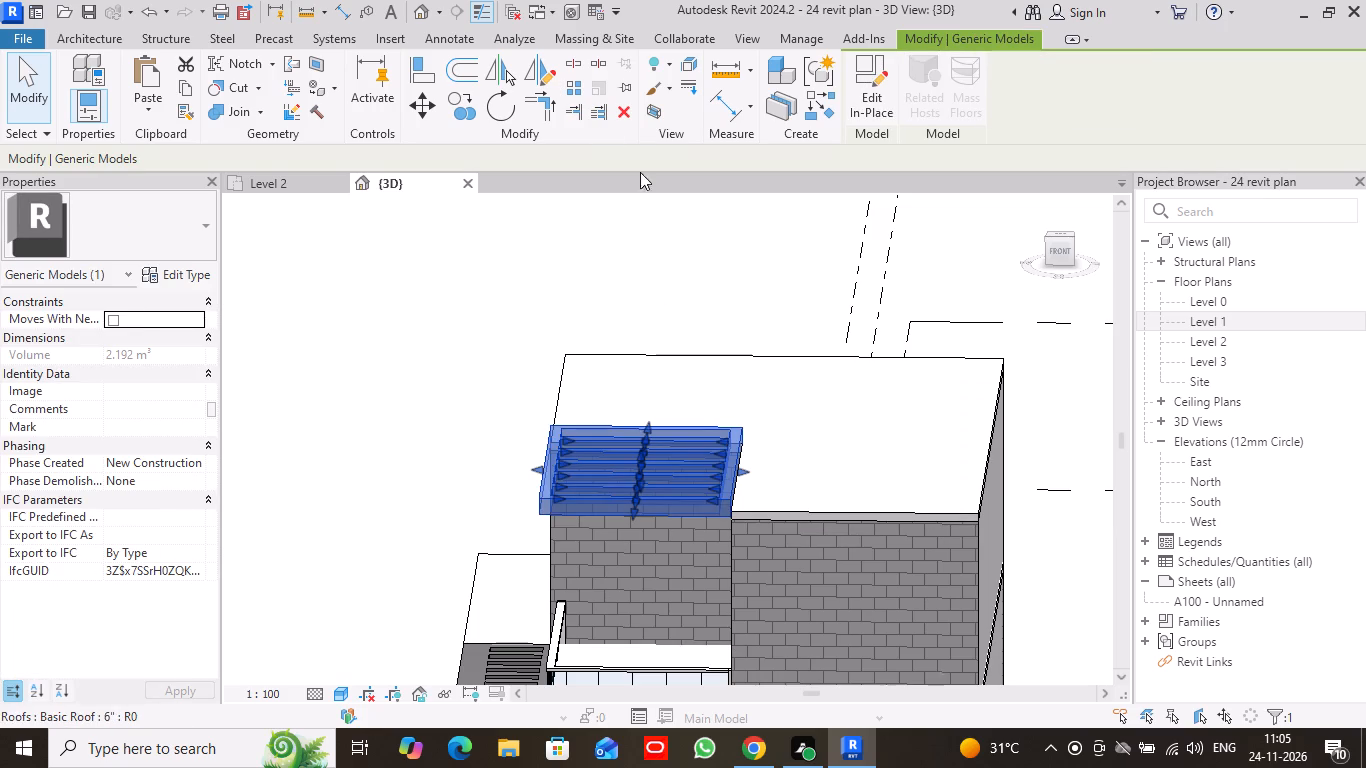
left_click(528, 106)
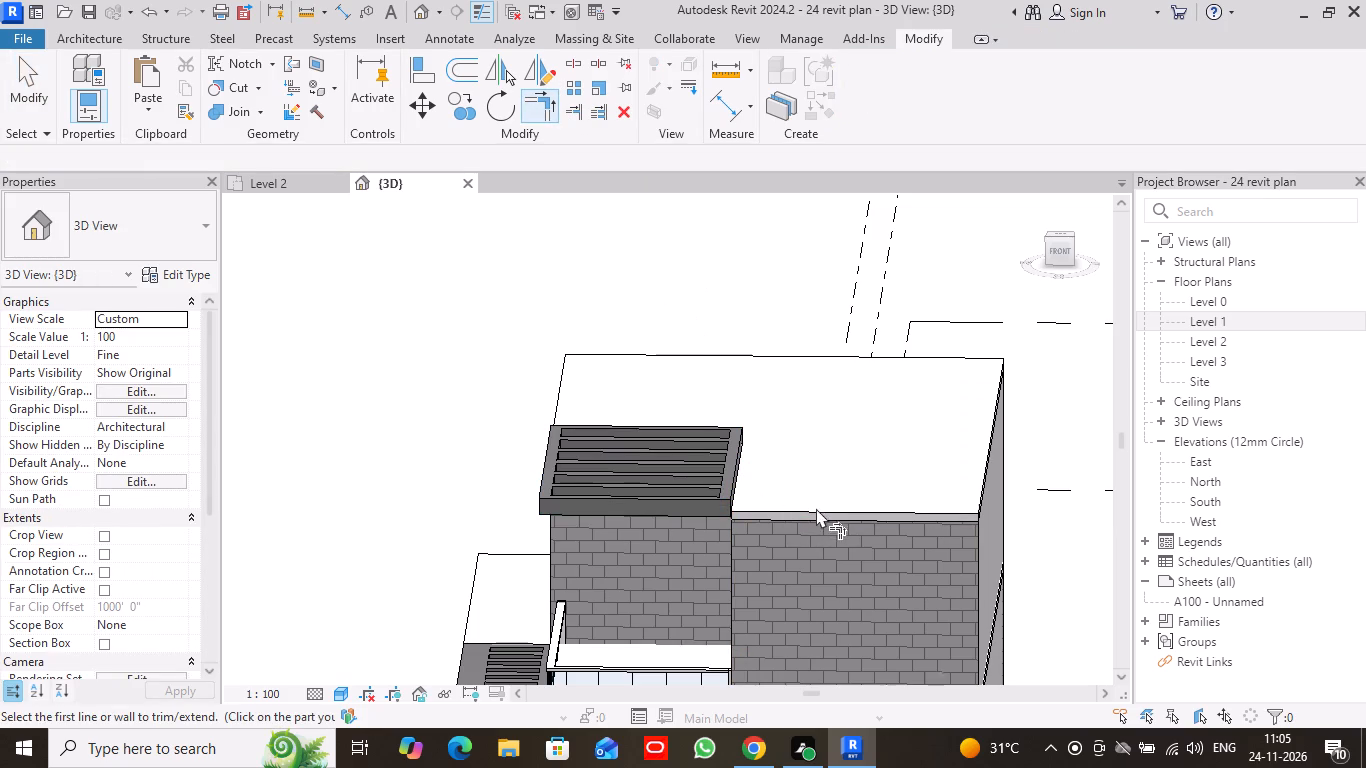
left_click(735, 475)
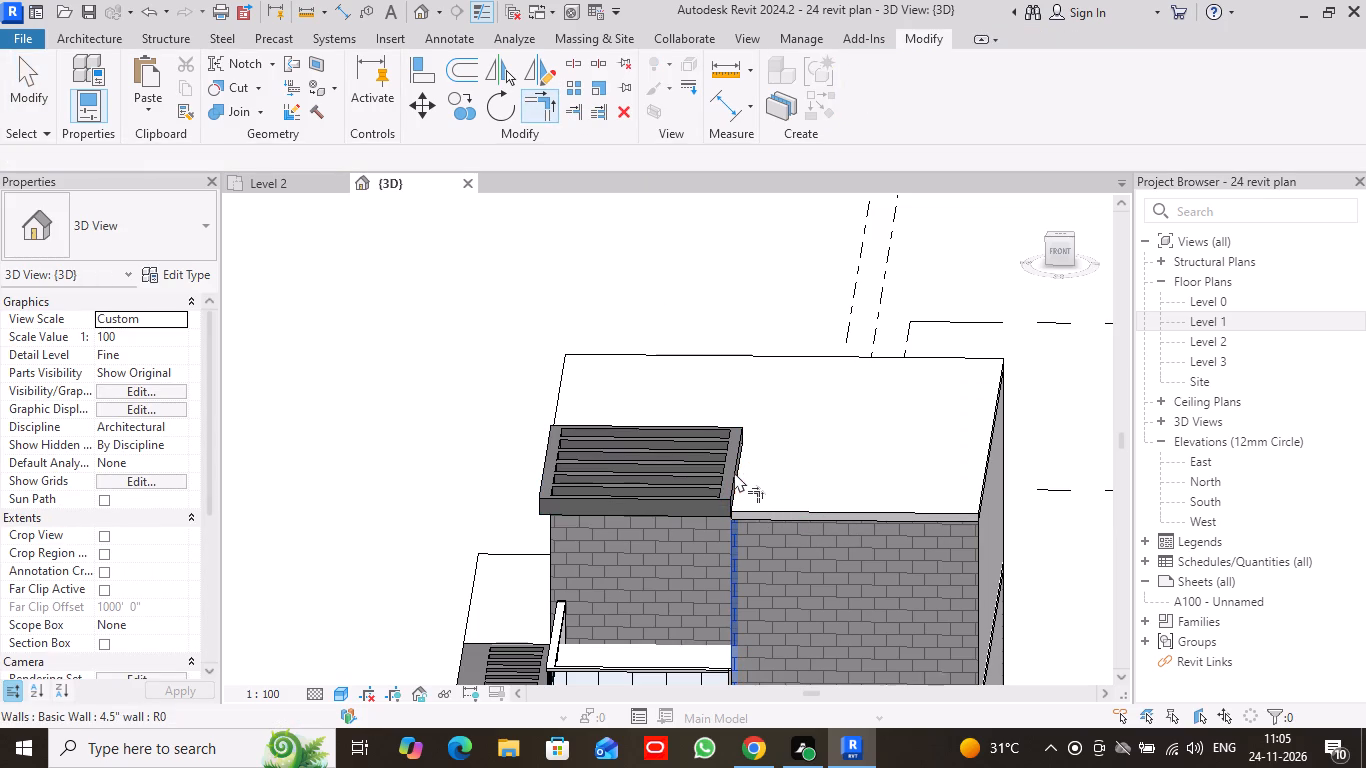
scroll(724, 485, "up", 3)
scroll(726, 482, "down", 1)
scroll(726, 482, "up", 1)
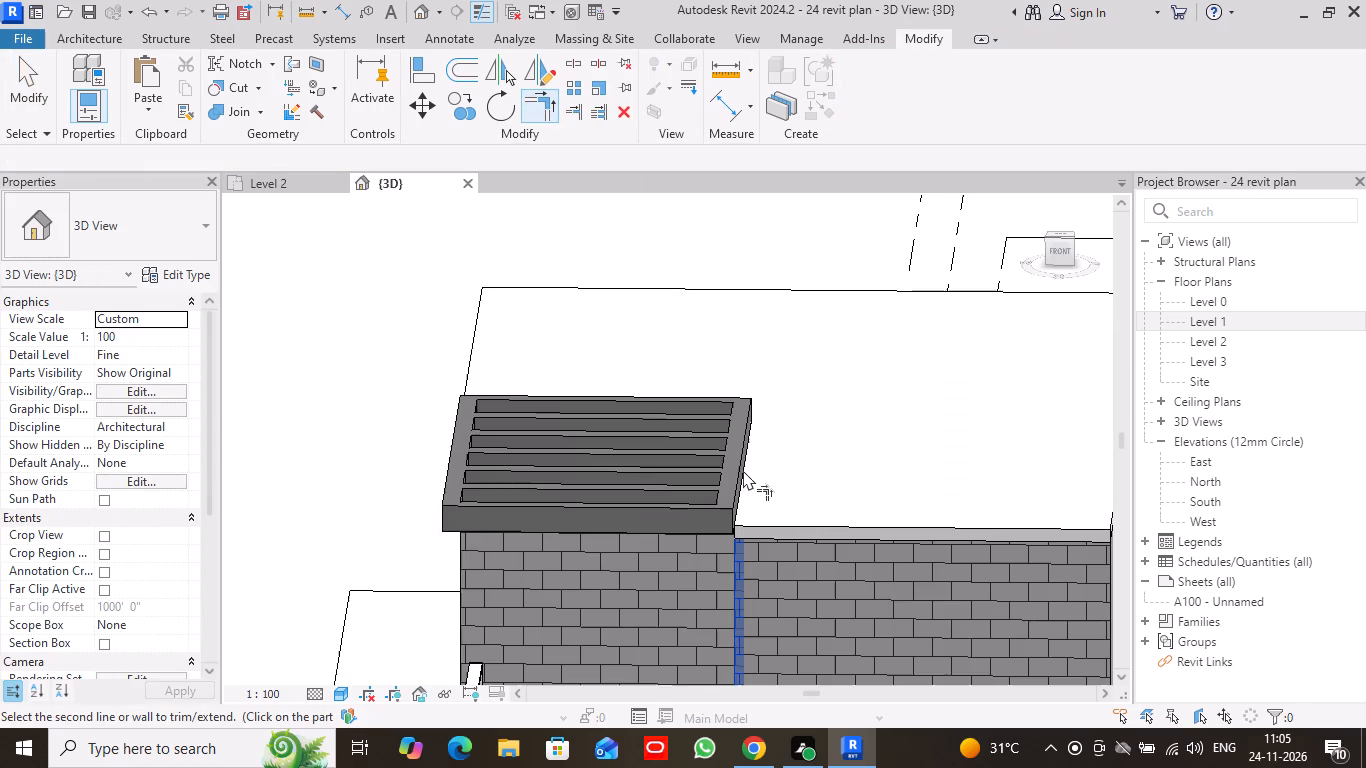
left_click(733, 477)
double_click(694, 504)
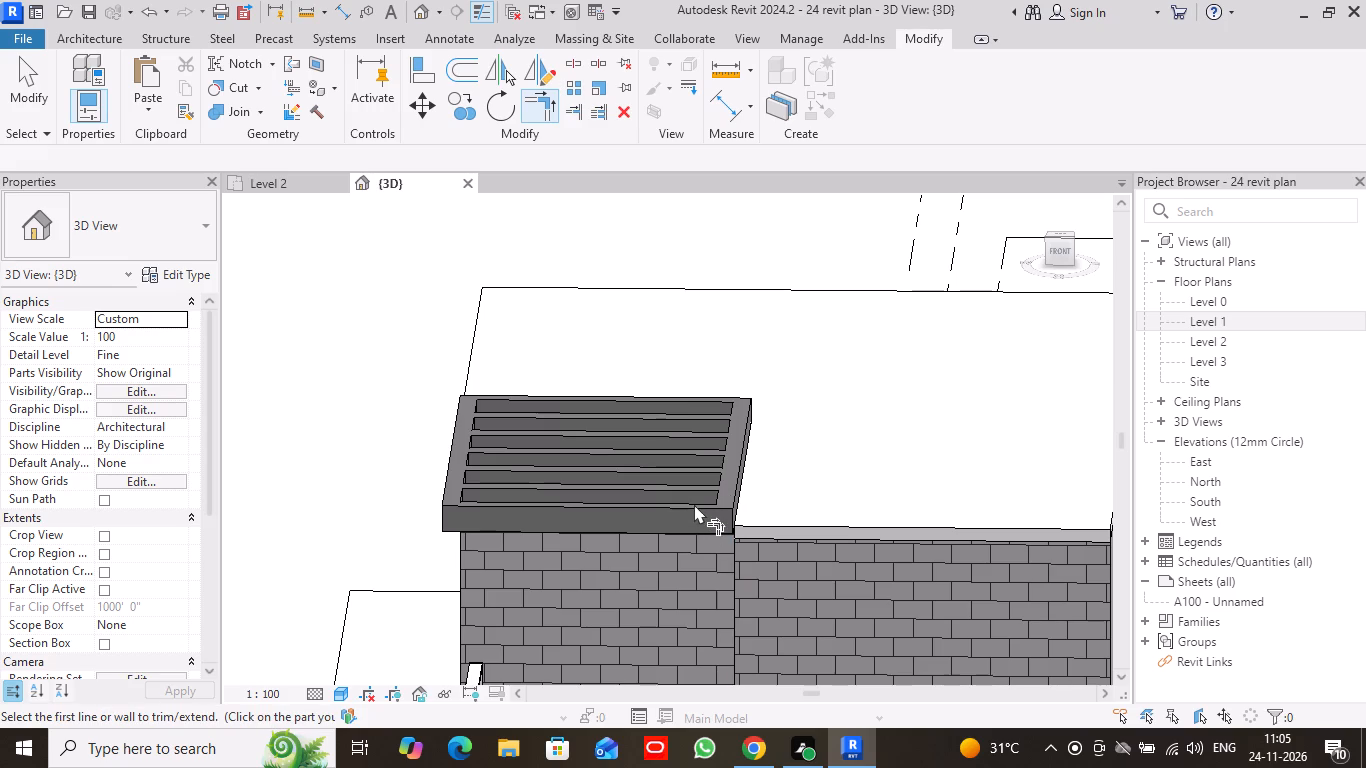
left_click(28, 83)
In front view, stretch the crossbar frame's bottom face down to the underside of the Level 2 roof slab.
scroll(776, 410, "down", 1)
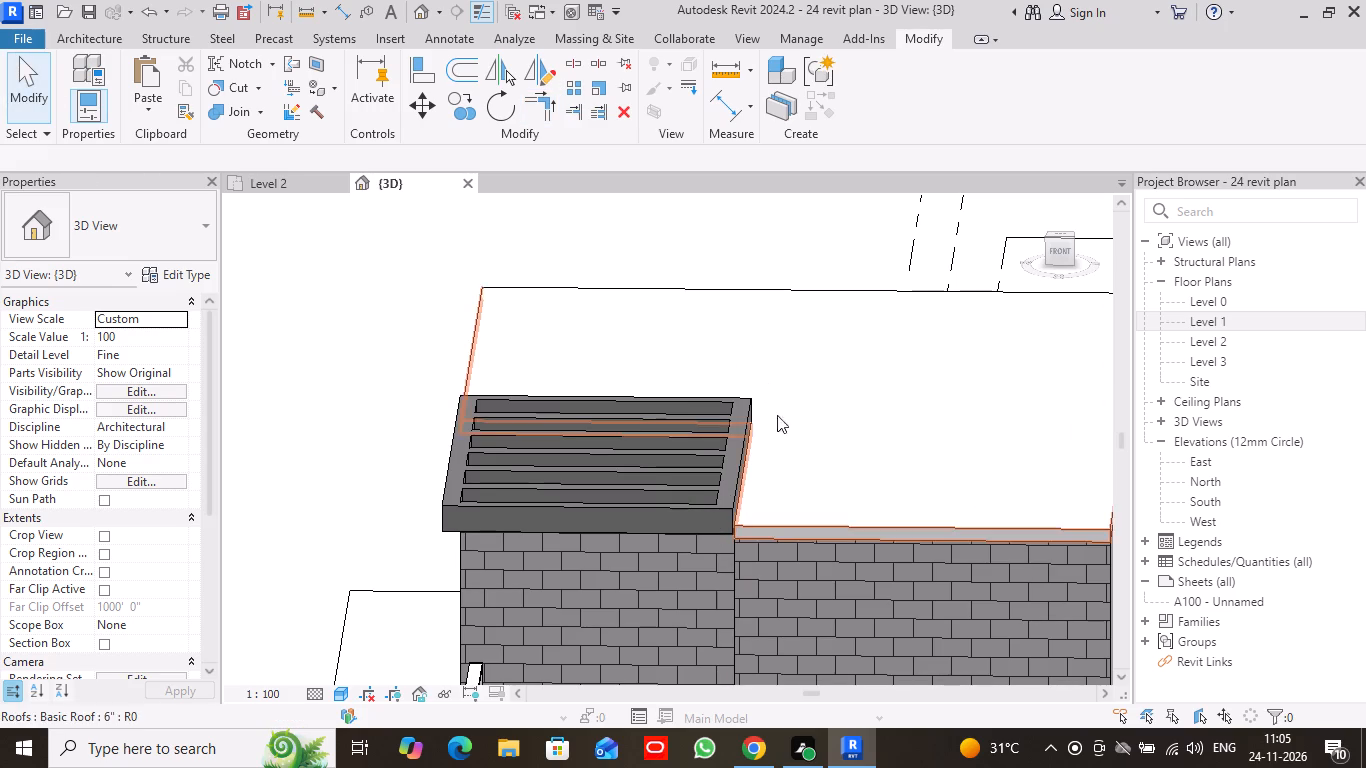
scroll(777, 415, "down", 1)
left_click(1059, 250)
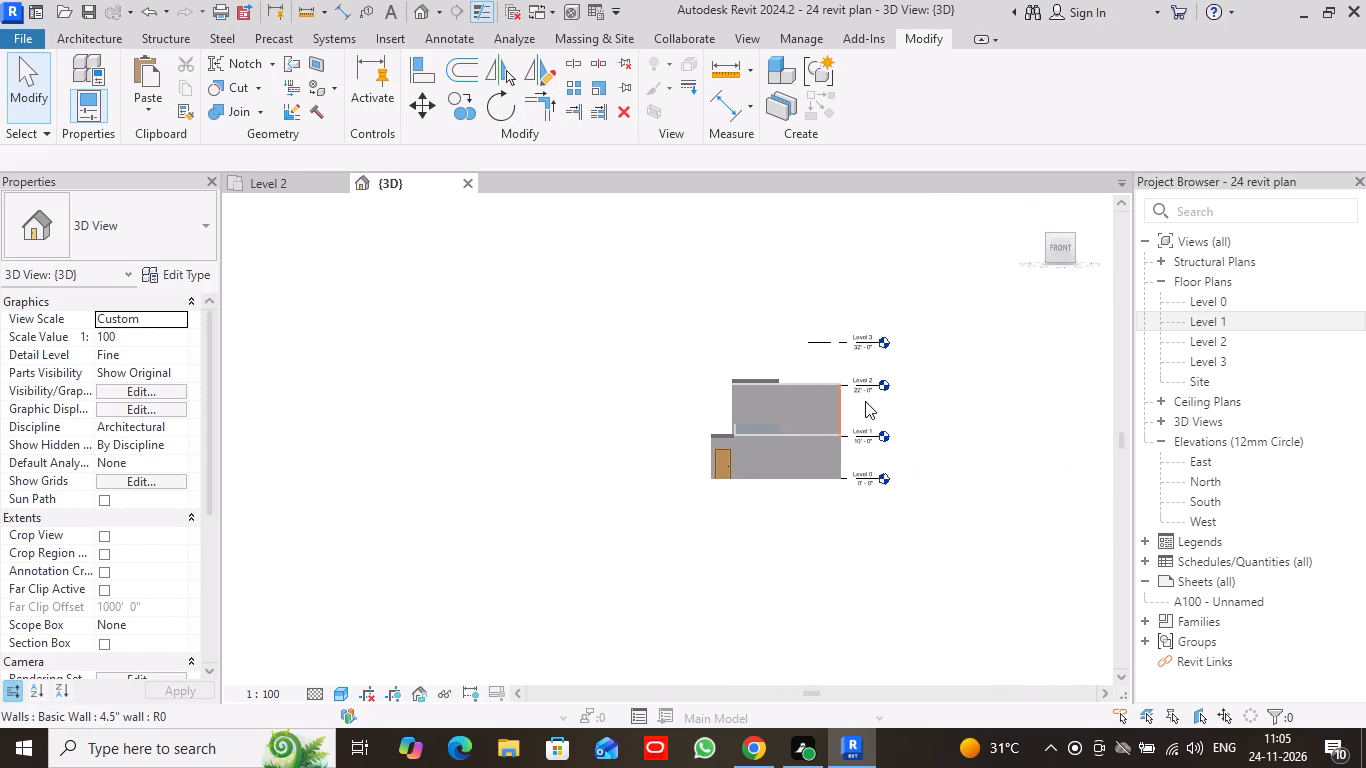
scroll(622, 434, "up", 6)
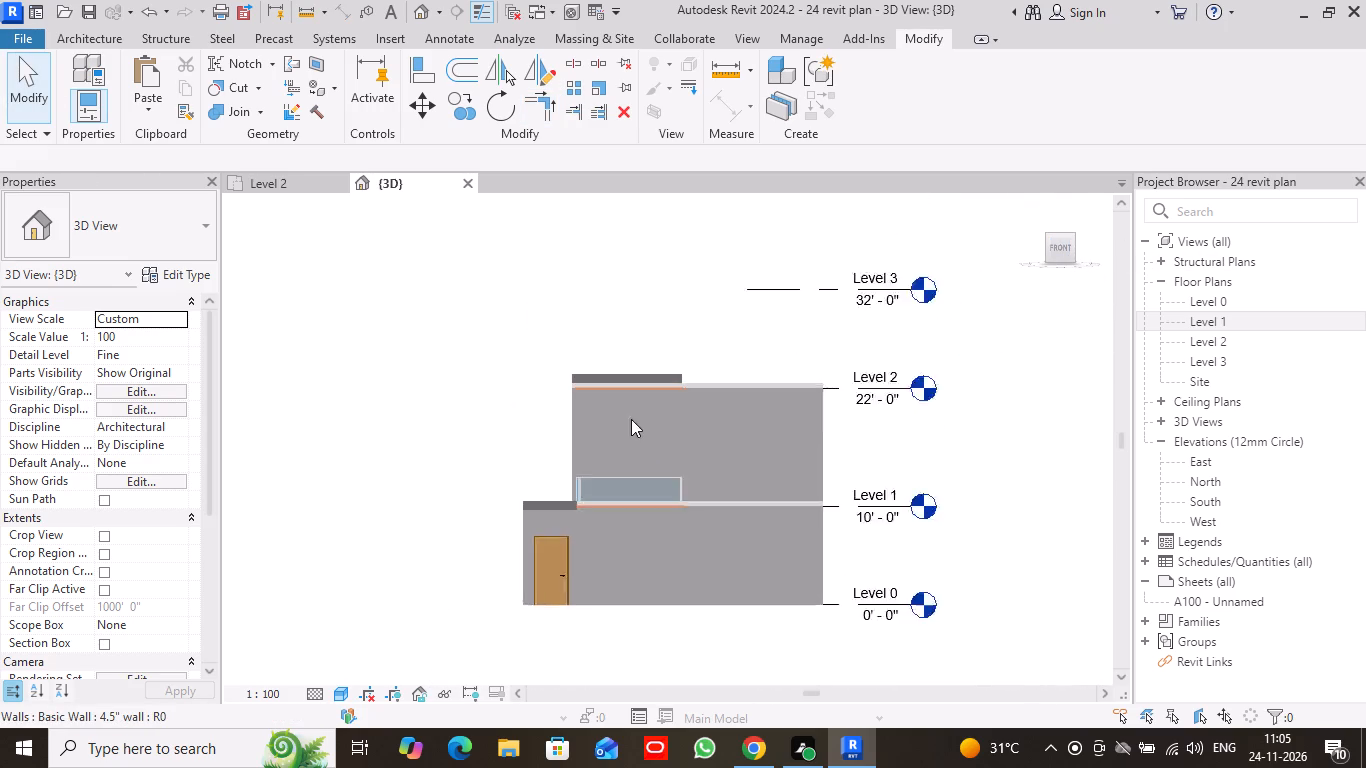
scroll(631, 419, "up", 4)
middle_click_drag(688, 379, 702, 525)
scroll(708, 509, "up", 4)
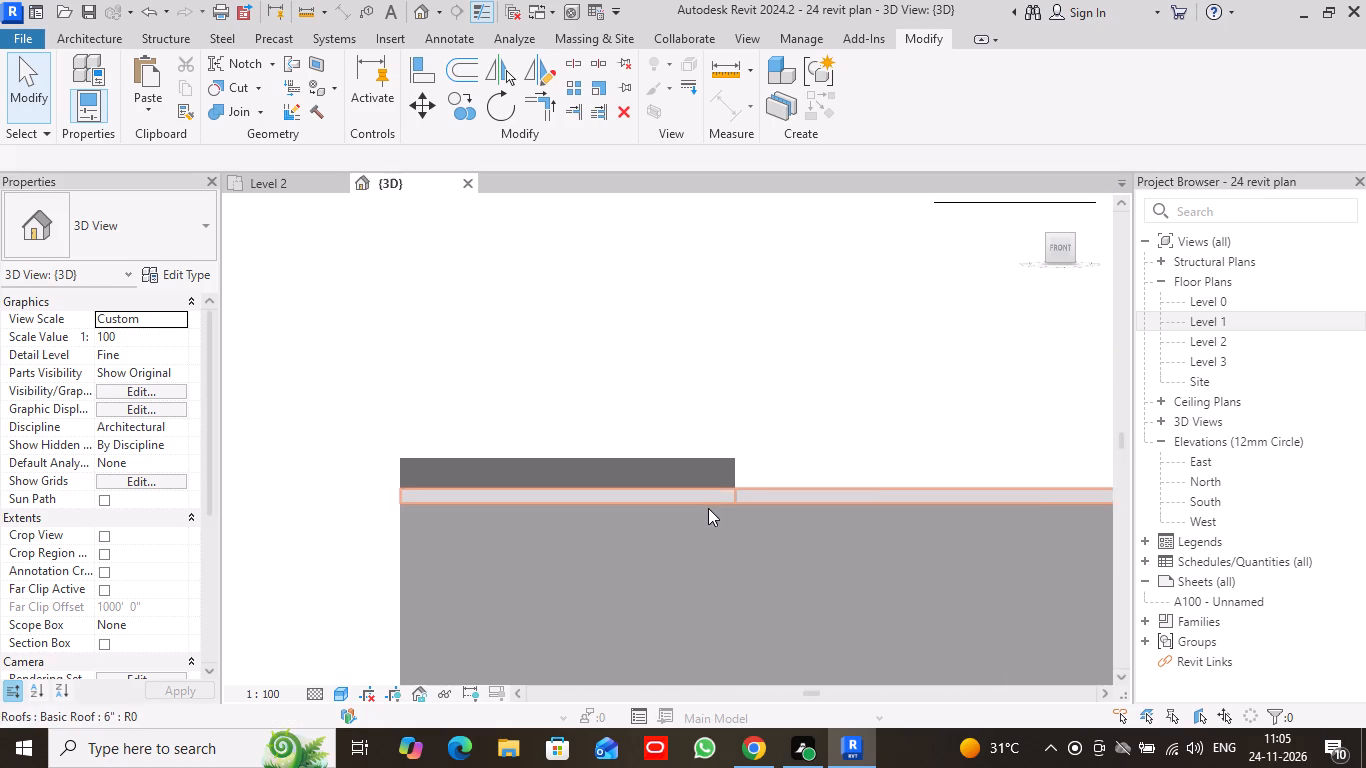
left_click(648, 473)
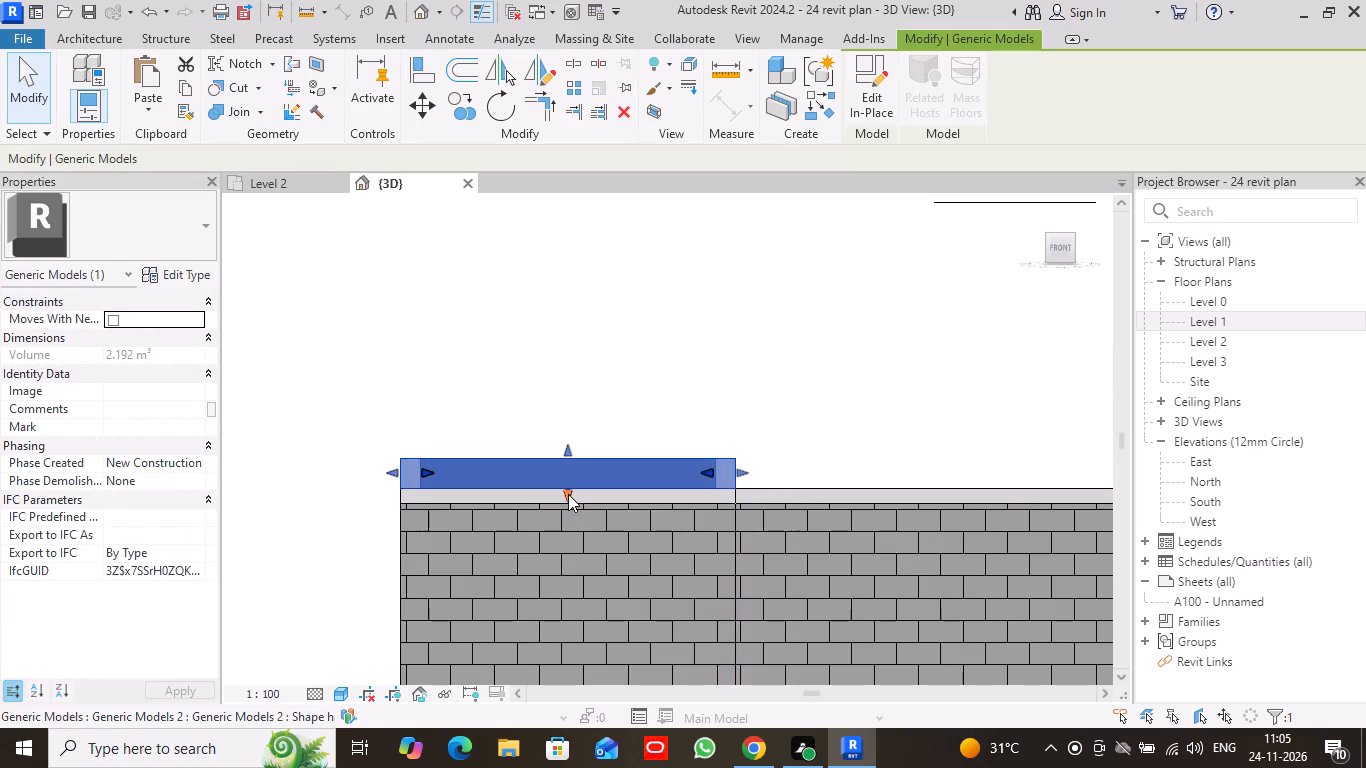
scroll(568, 491, "up", 6)
scroll(571, 493, "down", 2)
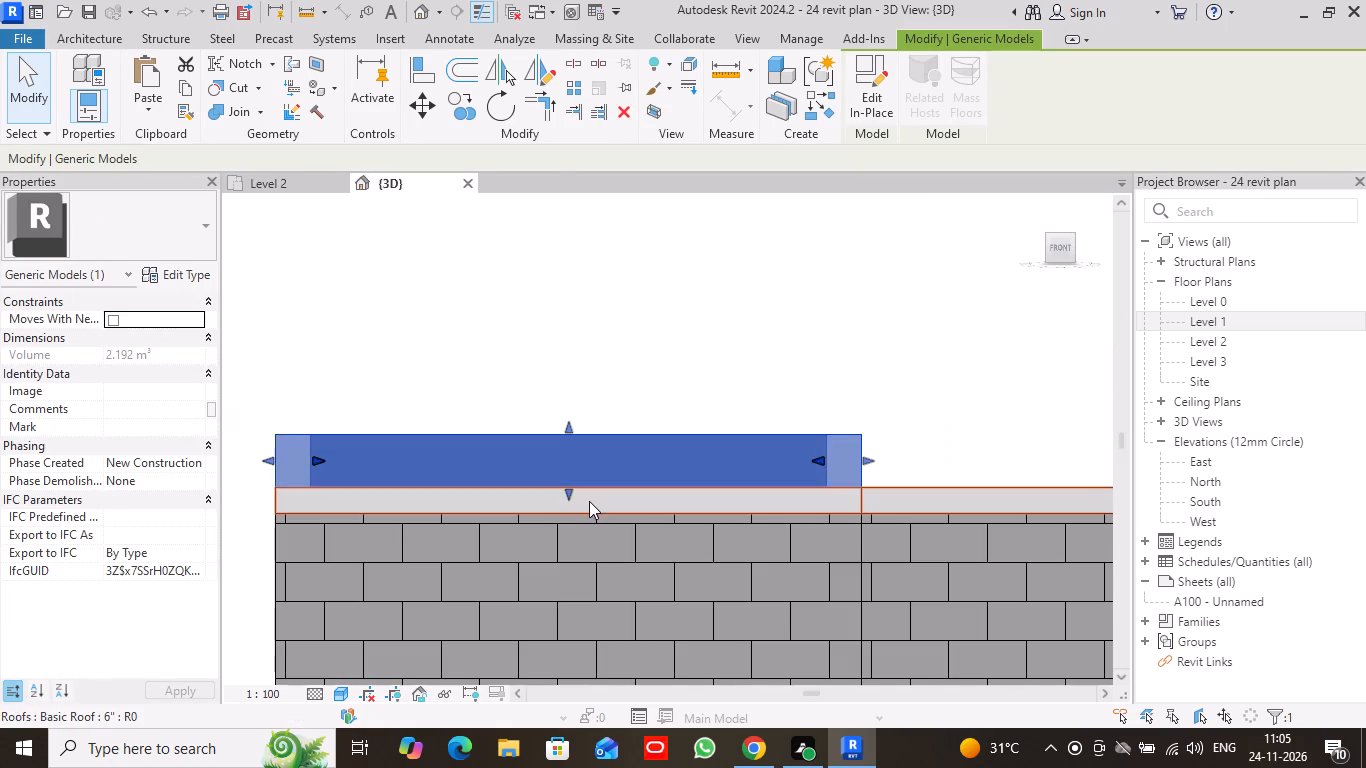
left_click_drag(566, 489, 567, 511)
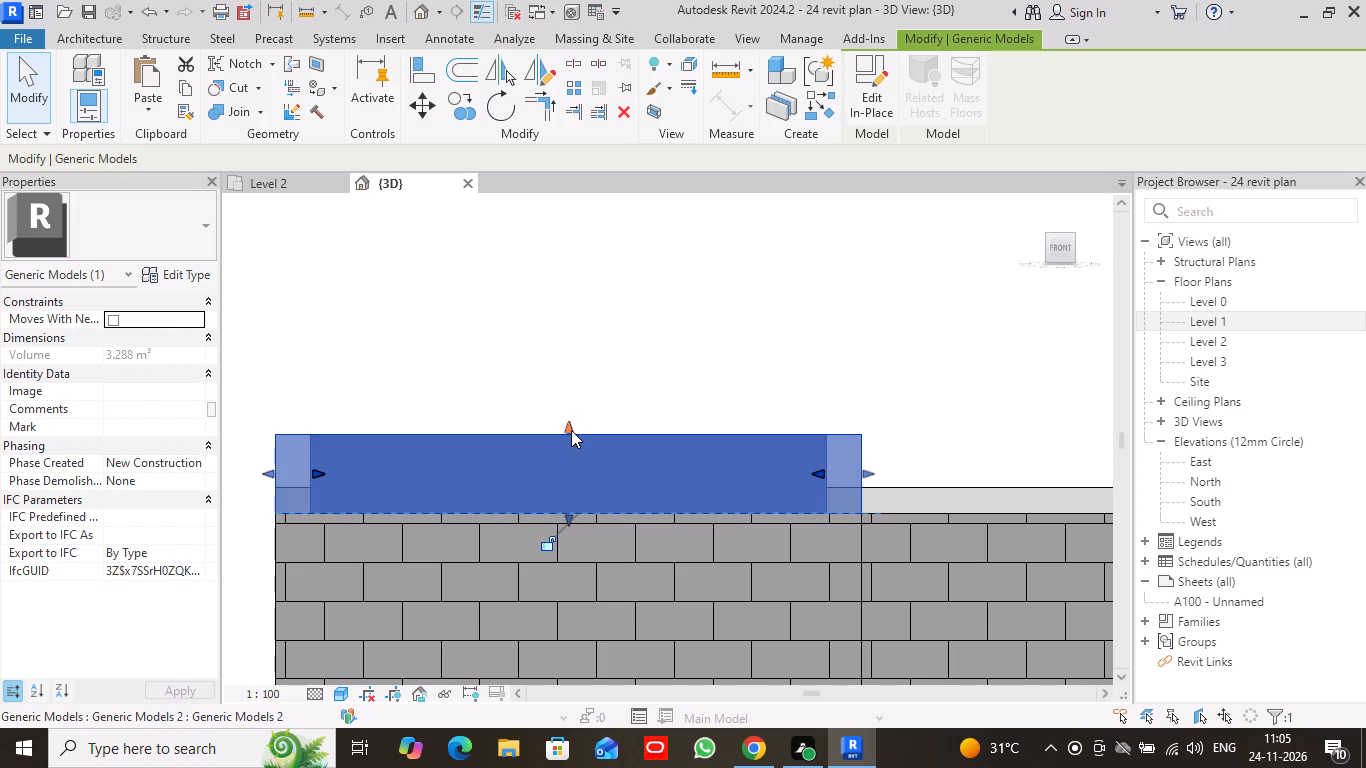
Lower the crossbar frame's top face to just below the Level 2 roof slab's top surface, and deselect the frame.
left_click_drag(568, 424, 571, 447)
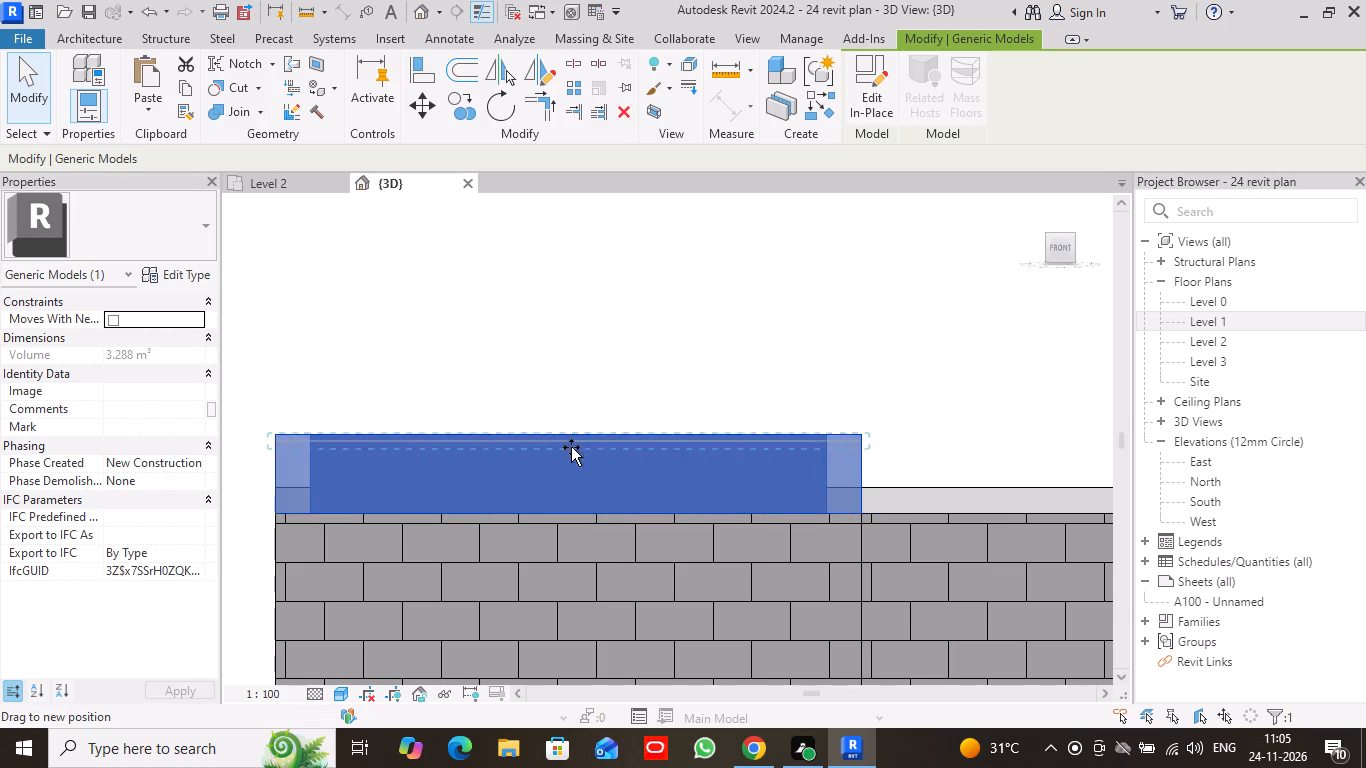
left_click_drag(571, 447, 570, 482)
left_click(24, 76)
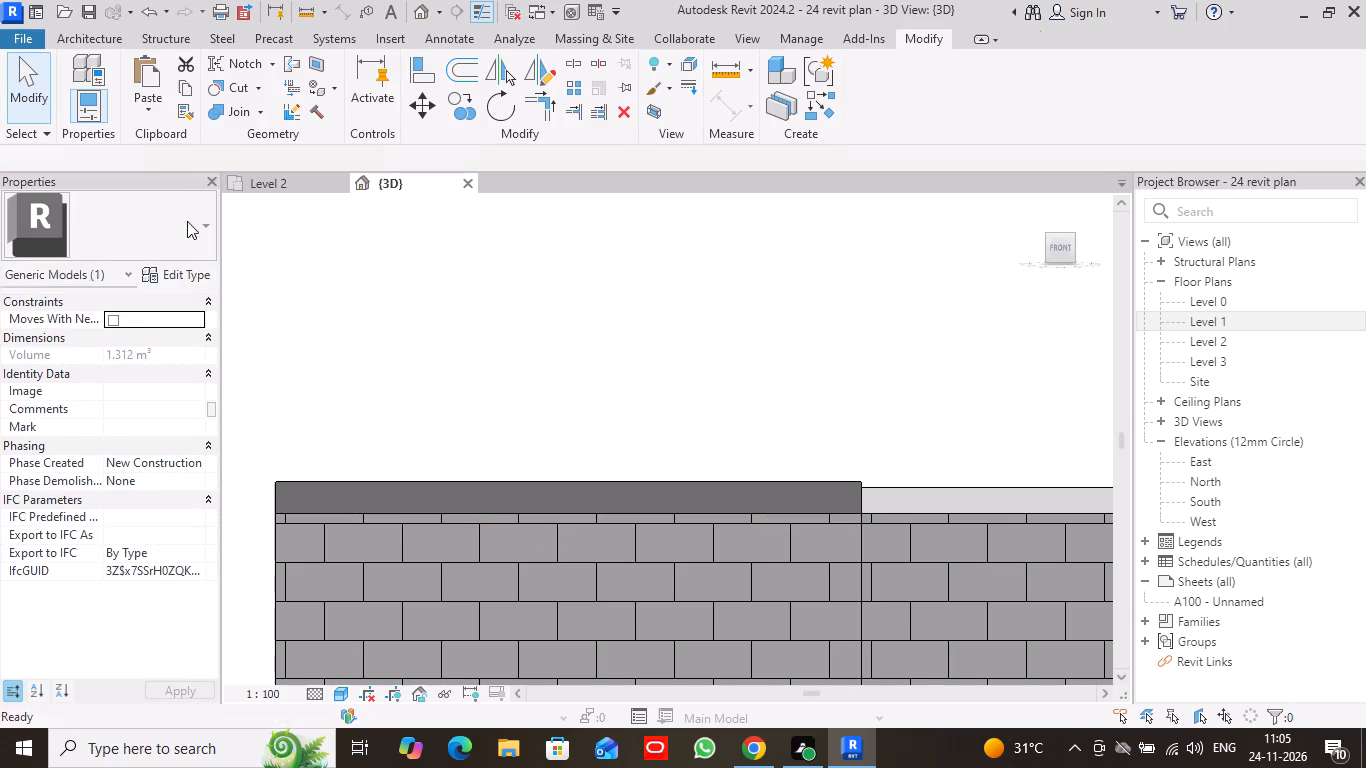
scroll(813, 484, "up", 4)
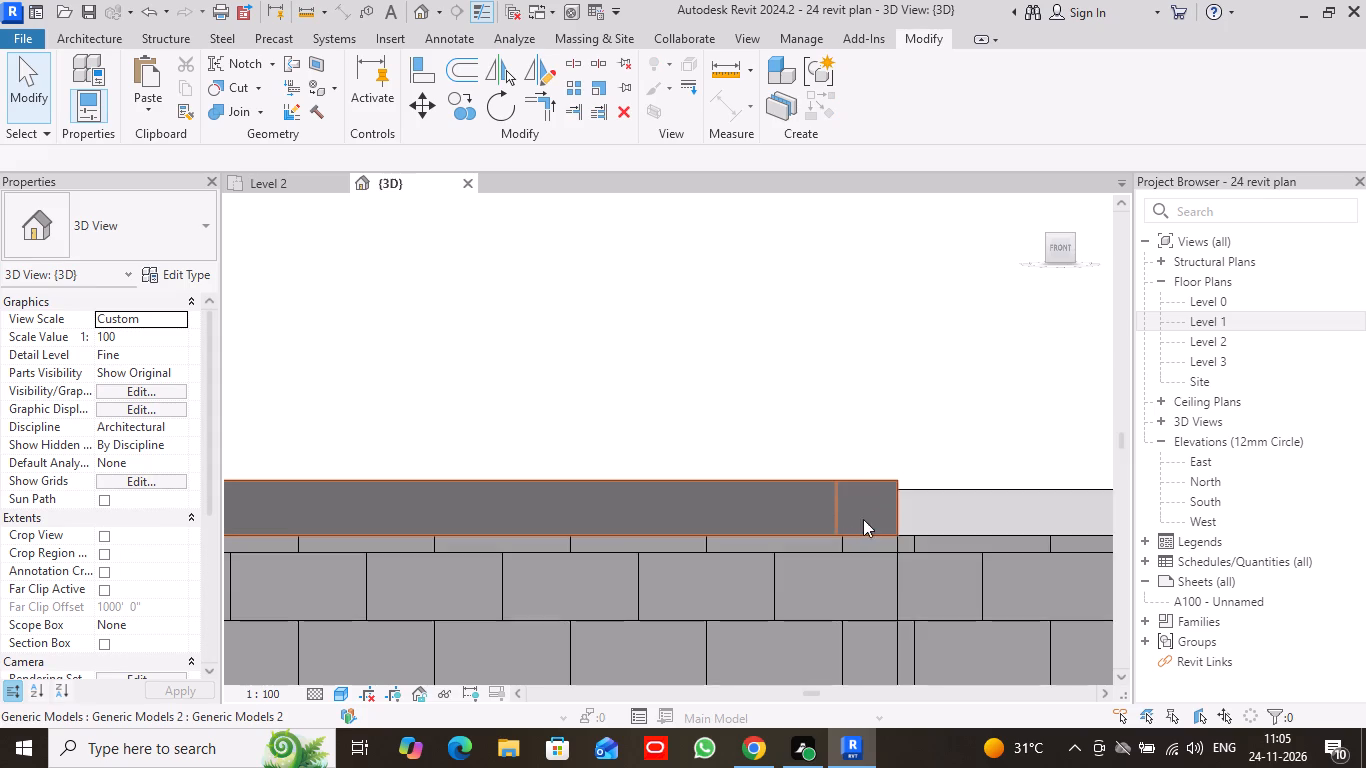
scroll(885, 511, "up", 4)
left_click(766, 500)
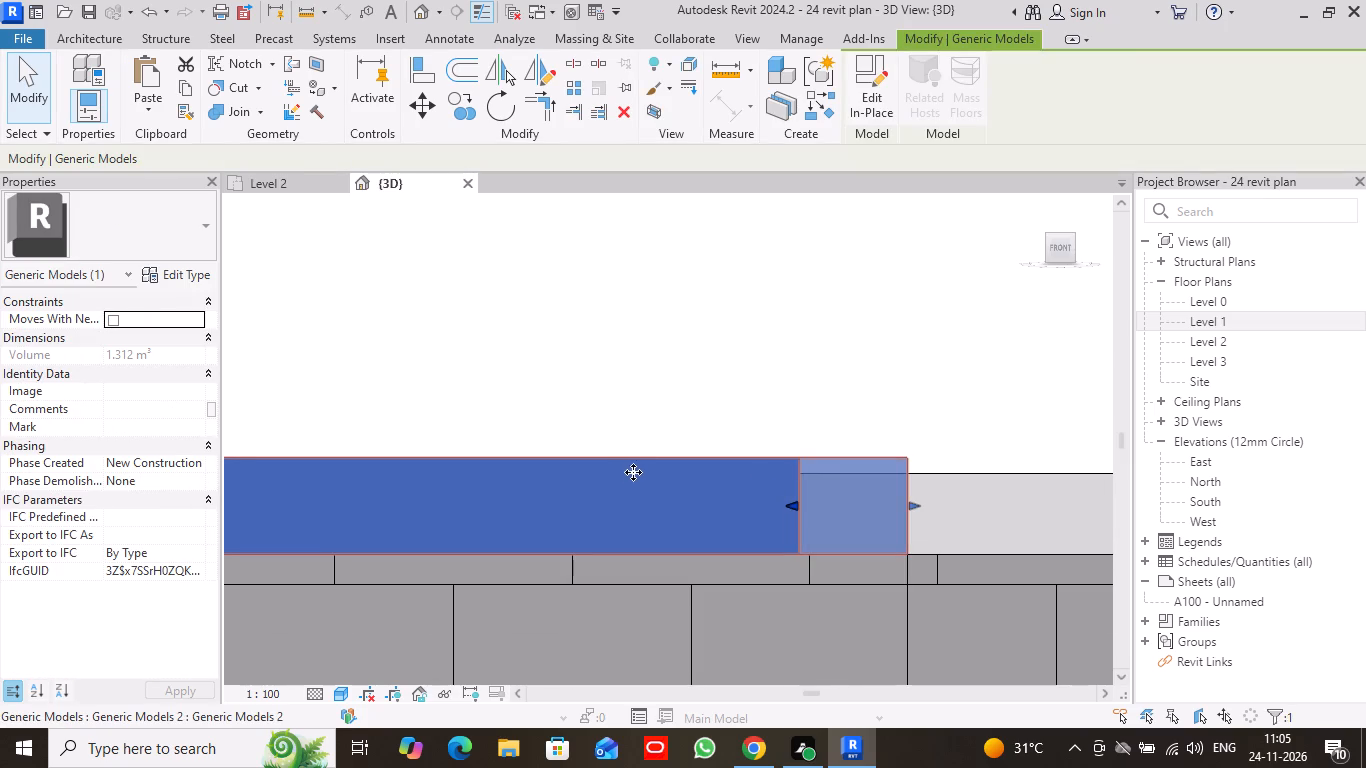
scroll(673, 474, "down", 3)
middle_click_drag(556, 509, 825, 509)
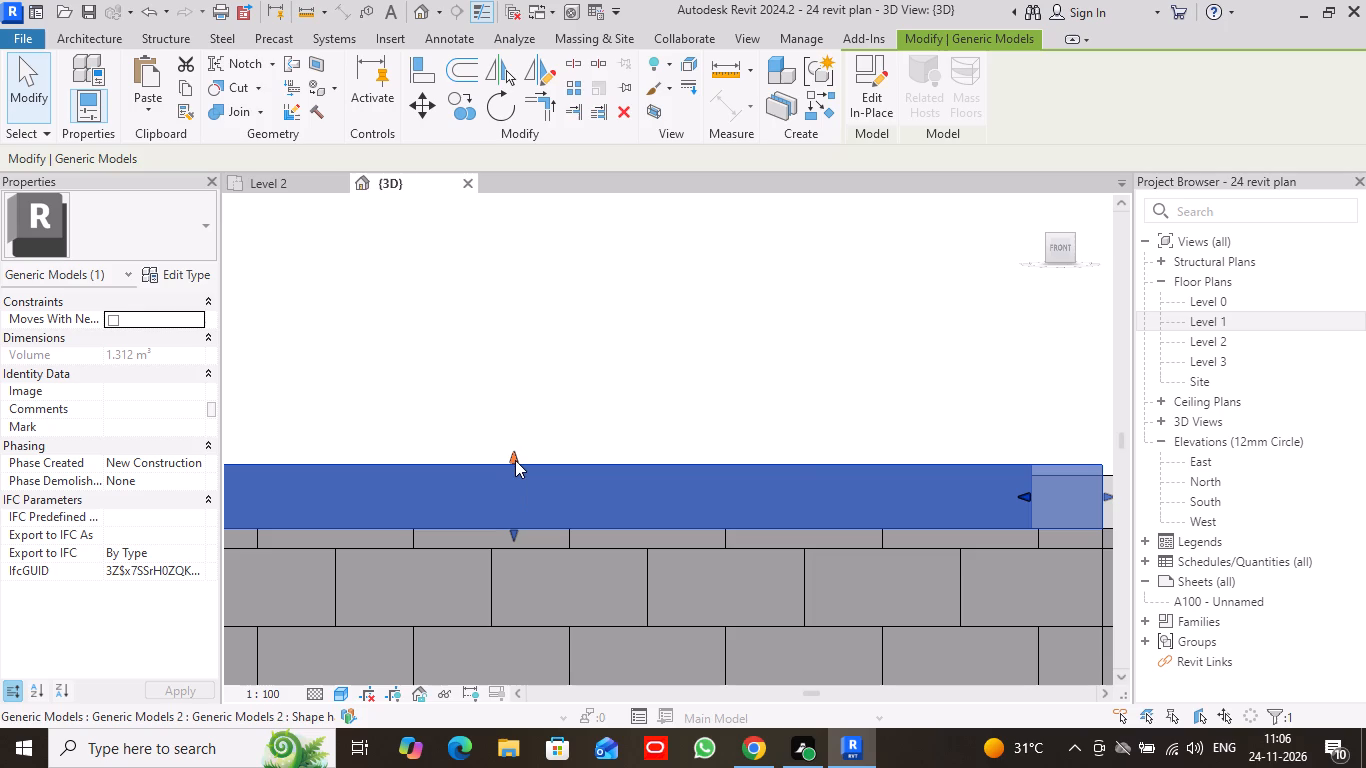
left_click(514, 460)
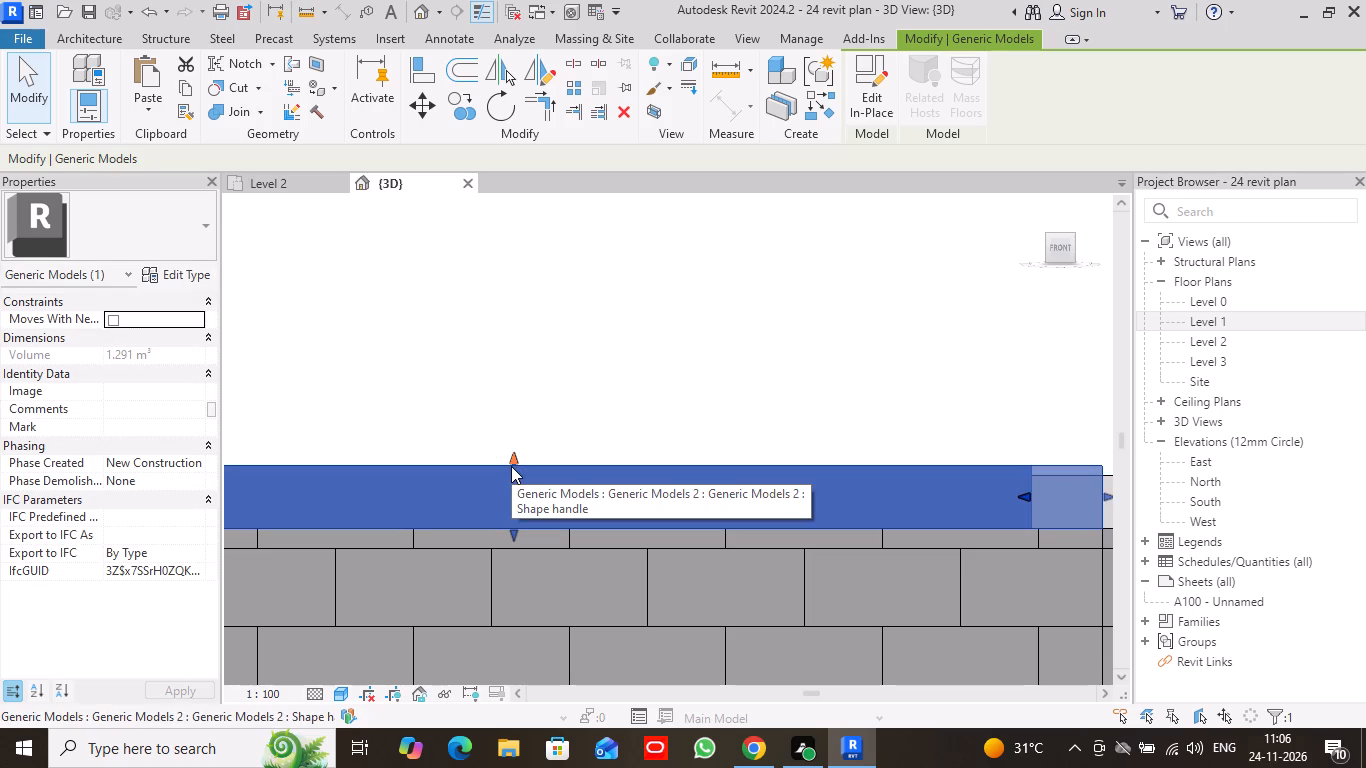
left_click_drag(512, 457, 511, 482)
scroll(960, 477, "down", 2)
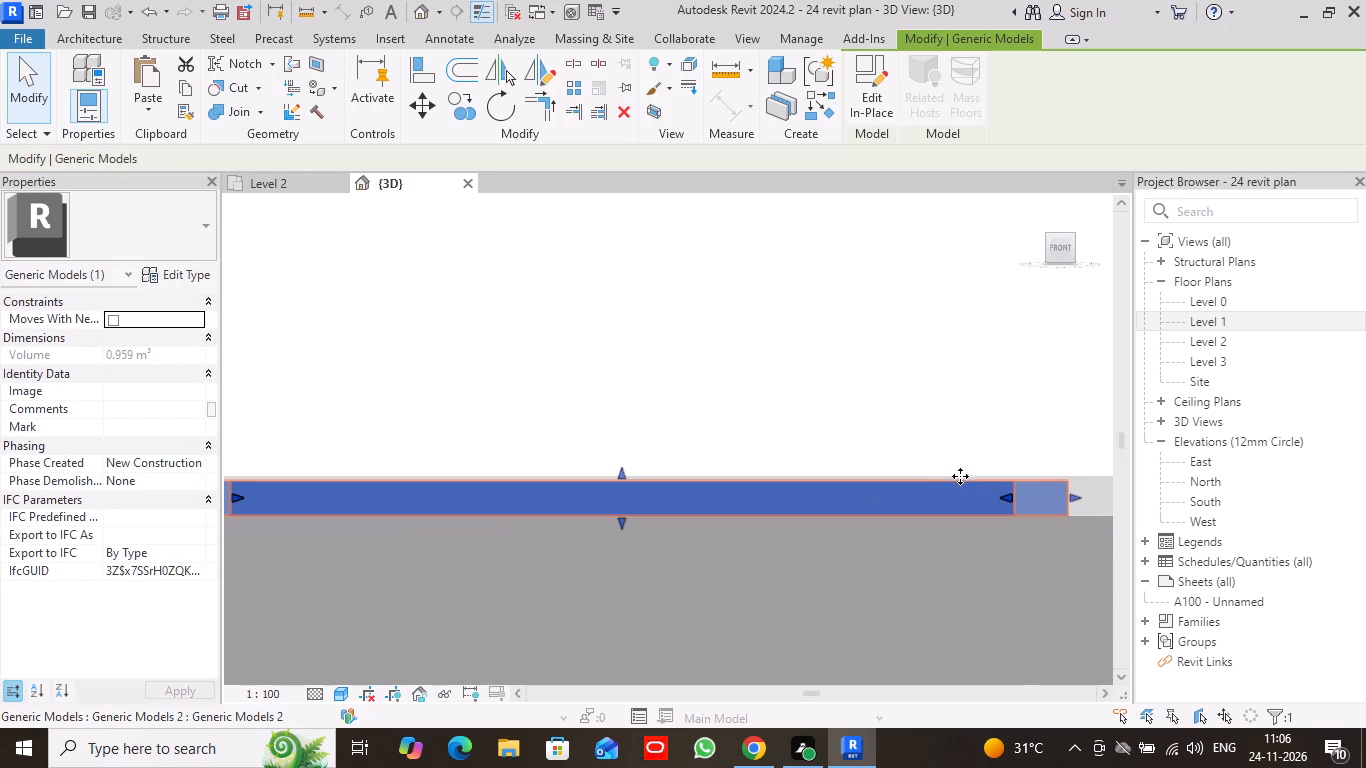
left_click(31, 83)
scroll(1019, 473, "down", 2)
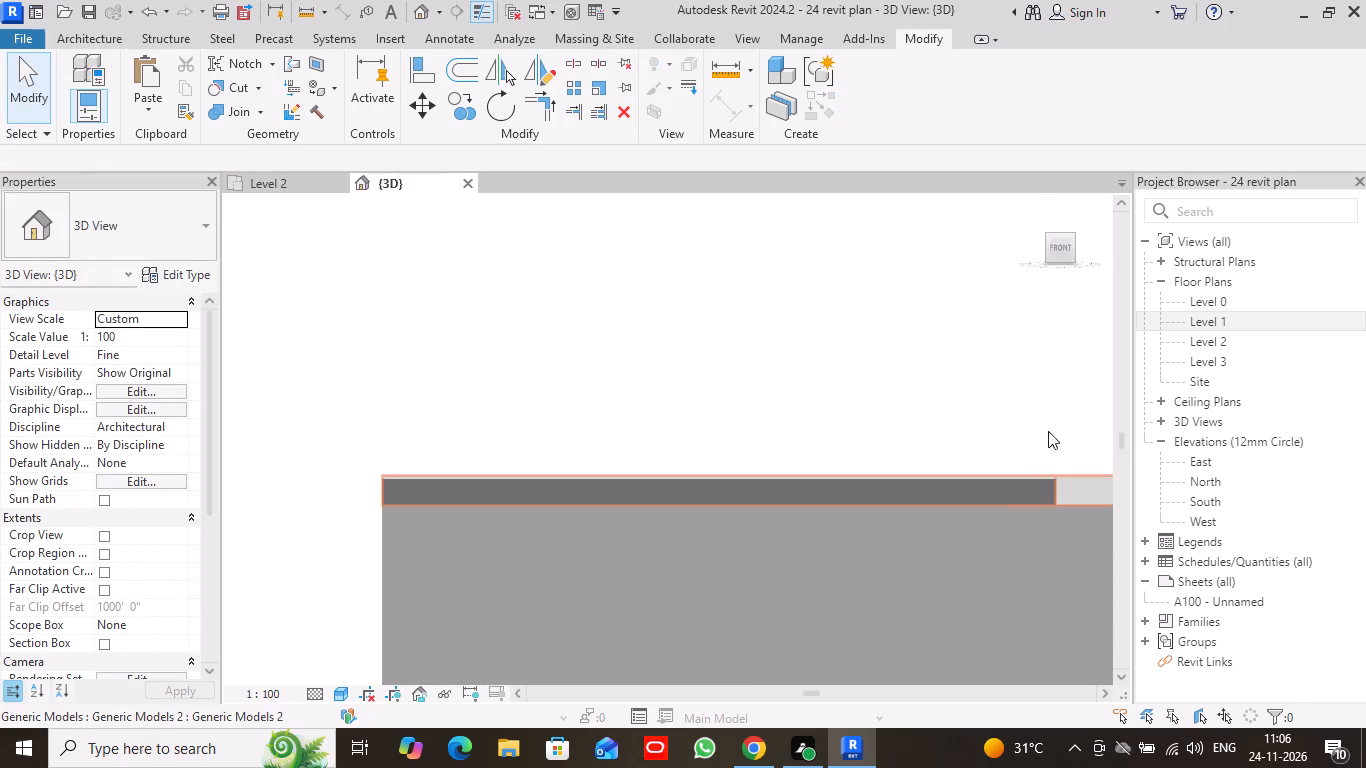
left_click_drag(1070, 235, 1066, 238)
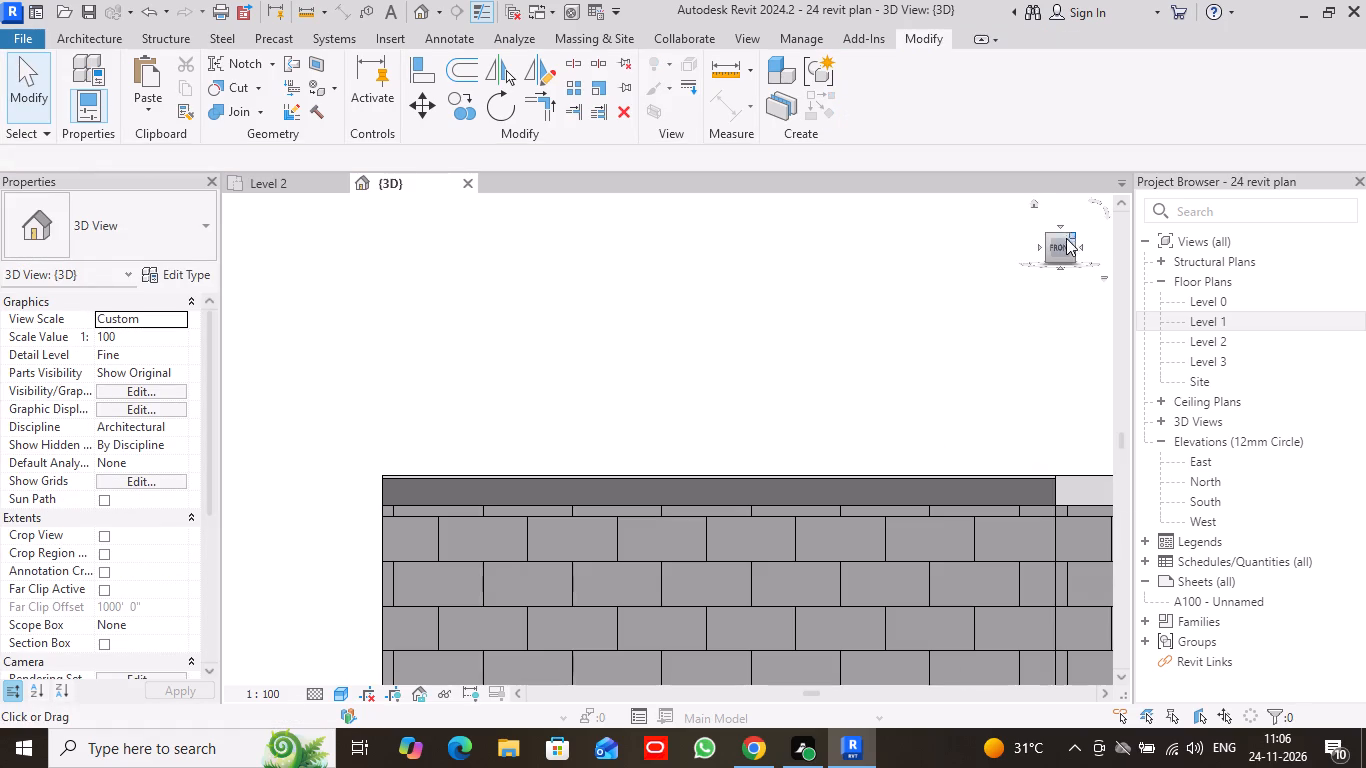
Examine from an angled view how the crossbar frame meets the Level 2 roof slab and the brick wall below.
left_click_drag(1066, 238, 1050, 254)
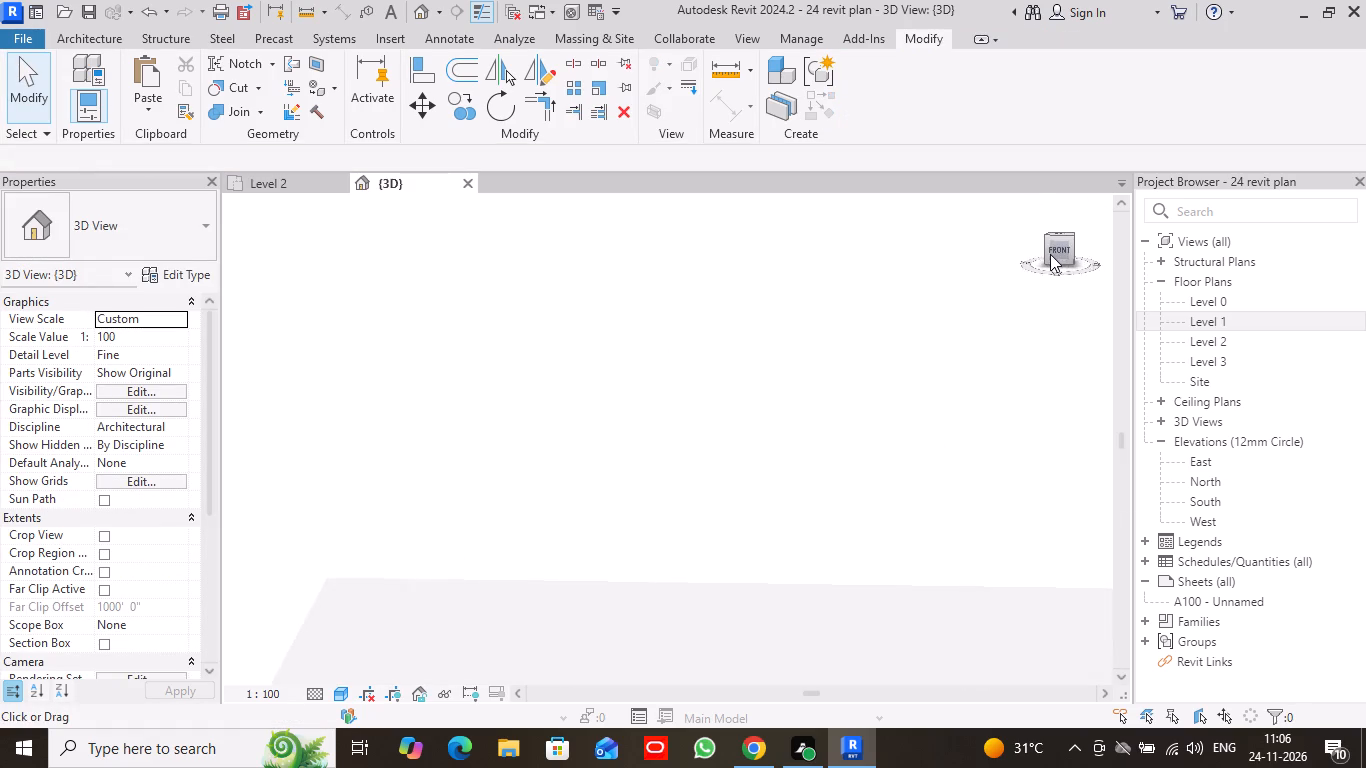
left_click_drag(1050, 254, 1037, 258)
scroll(895, 418, "down", 3)
scroll(808, 549, "down", 2)
middle_click_drag(706, 607, 729, 453)
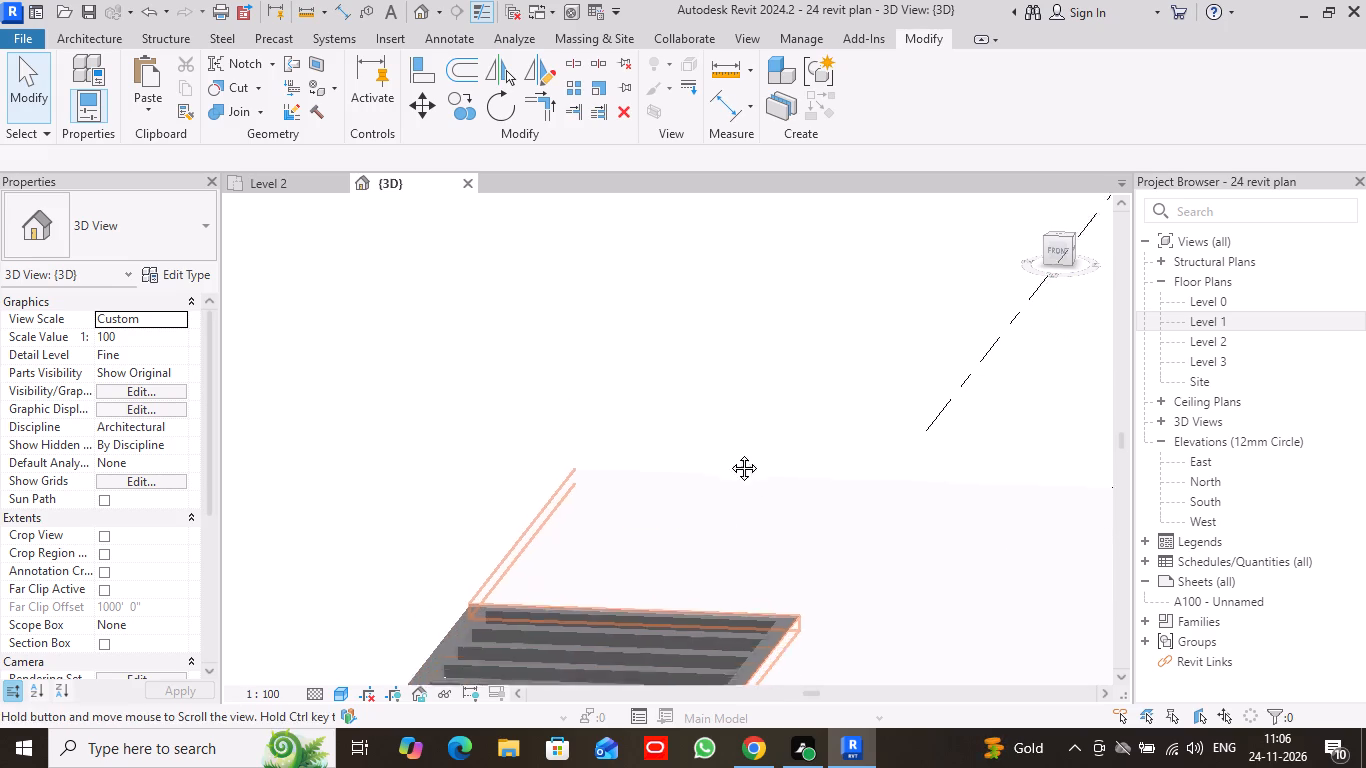
middle_click_drag(729, 453, 738, 344)
scroll(772, 561, "up", 1)
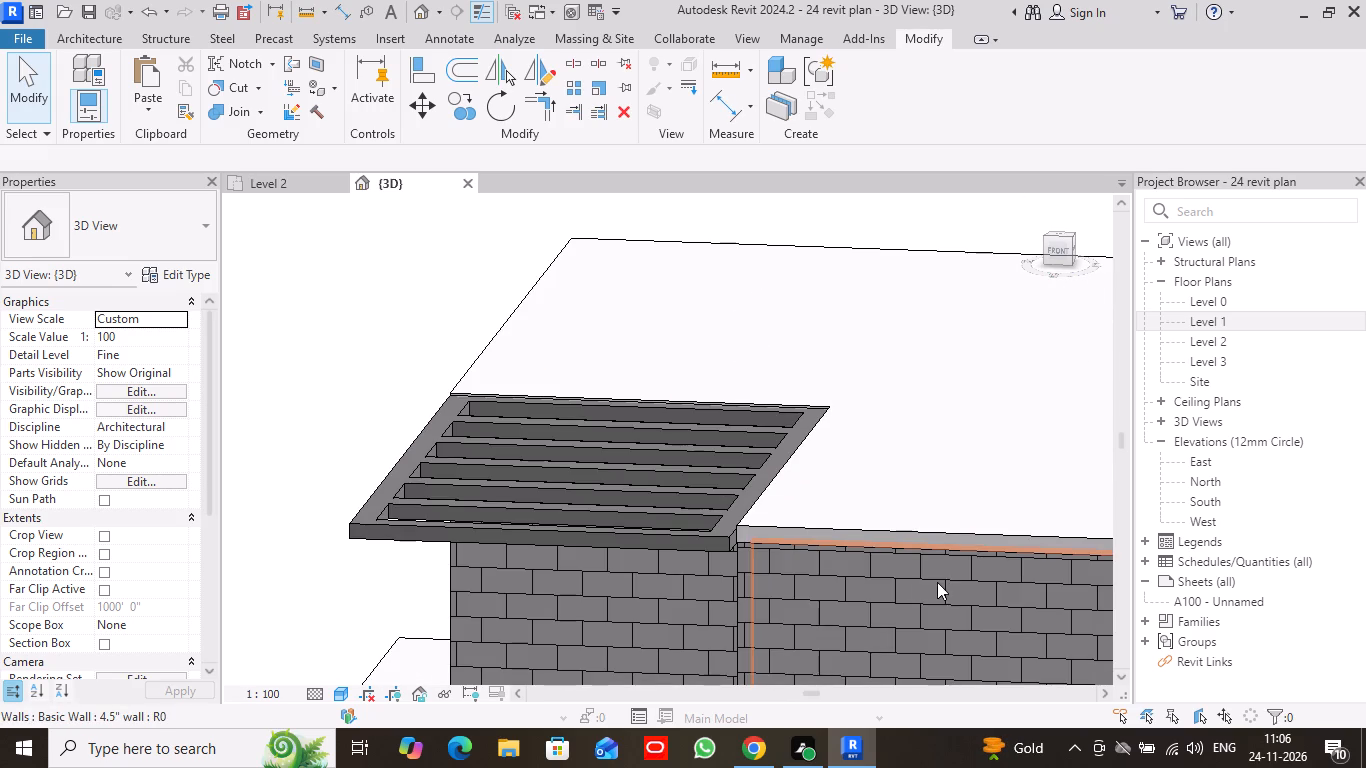
scroll(876, 591, "down", 1)
middle_click_drag(876, 592, 898, 359)
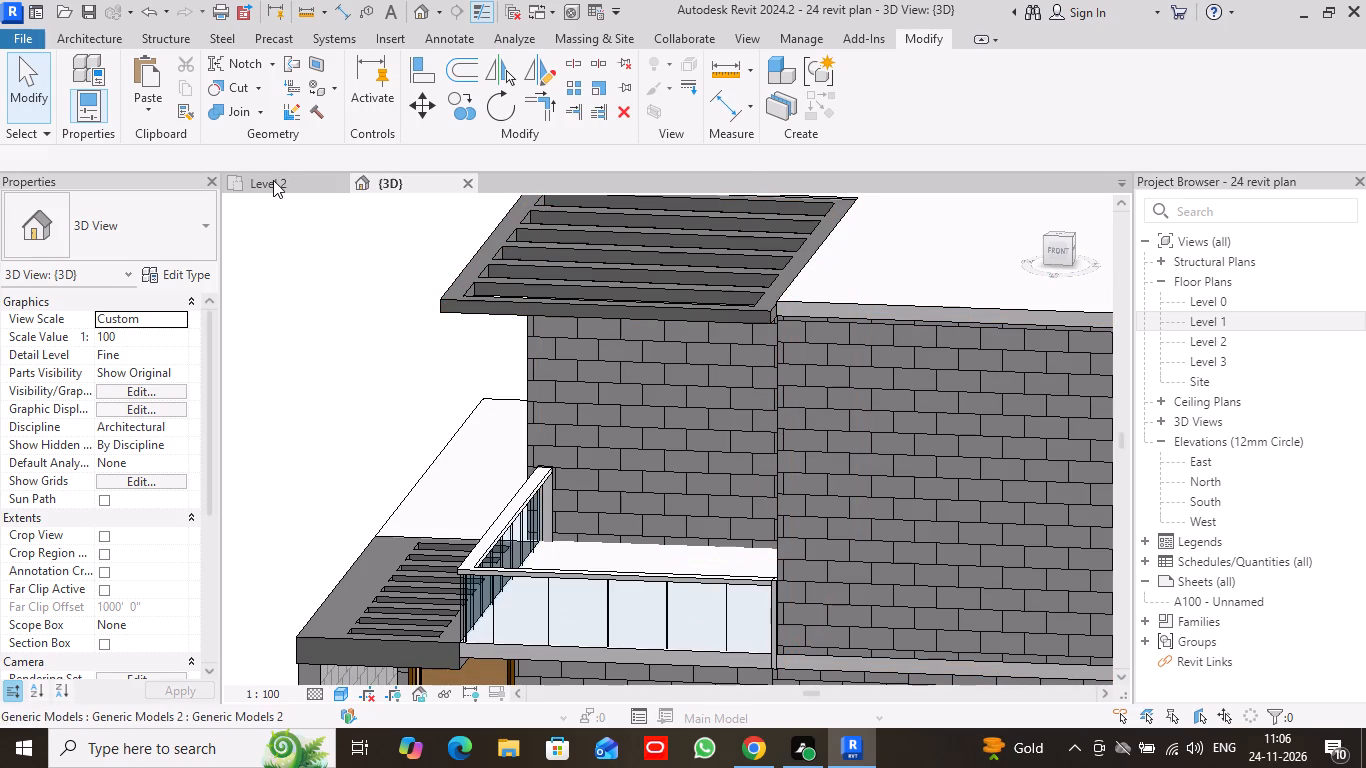
In front view, raise the crossbar frame's top face flush with the Level 2 roof slab's top surface, and deselect the frame.
left_click(1058, 250)
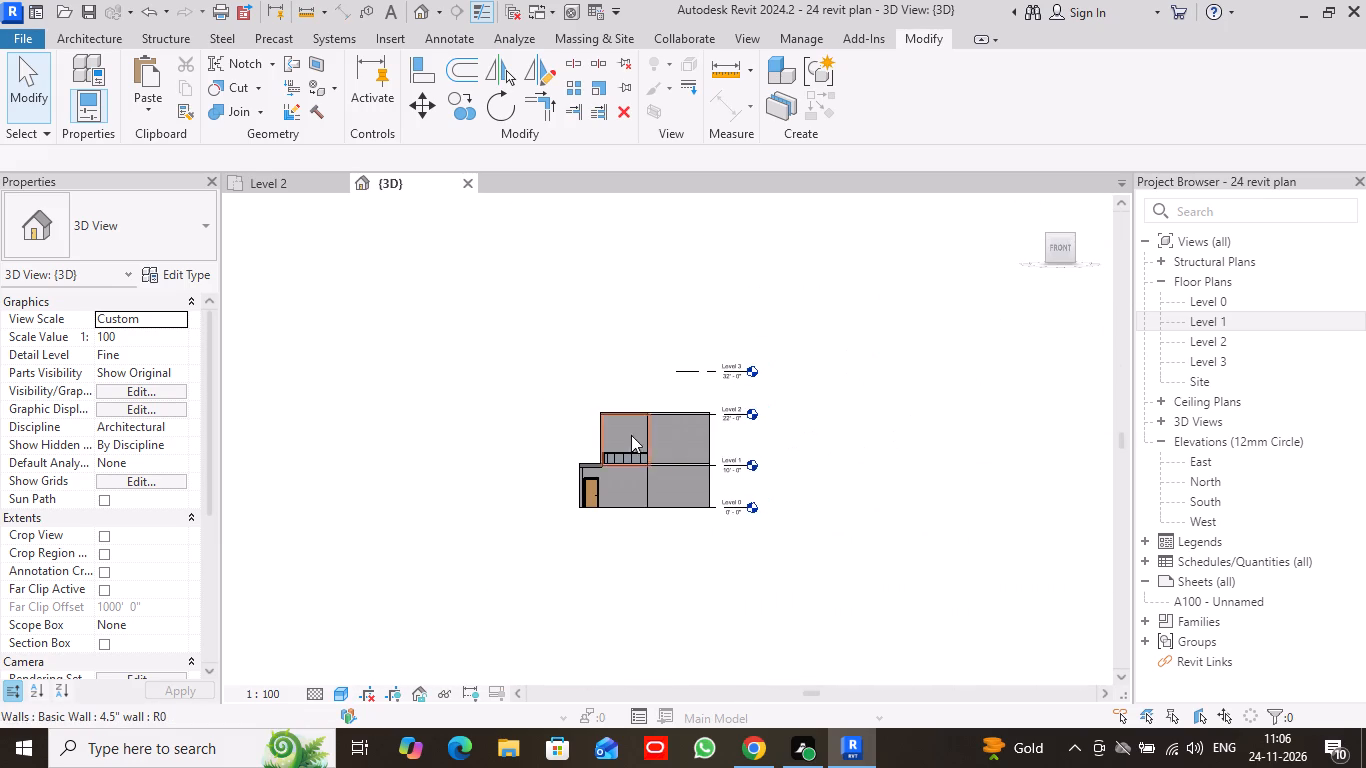
scroll(633, 424, "up", 2)
scroll(633, 424, "down", 1)
scroll(633, 424, "up", 5)
scroll(634, 424, "down", 1)
scroll(634, 424, "up", 7)
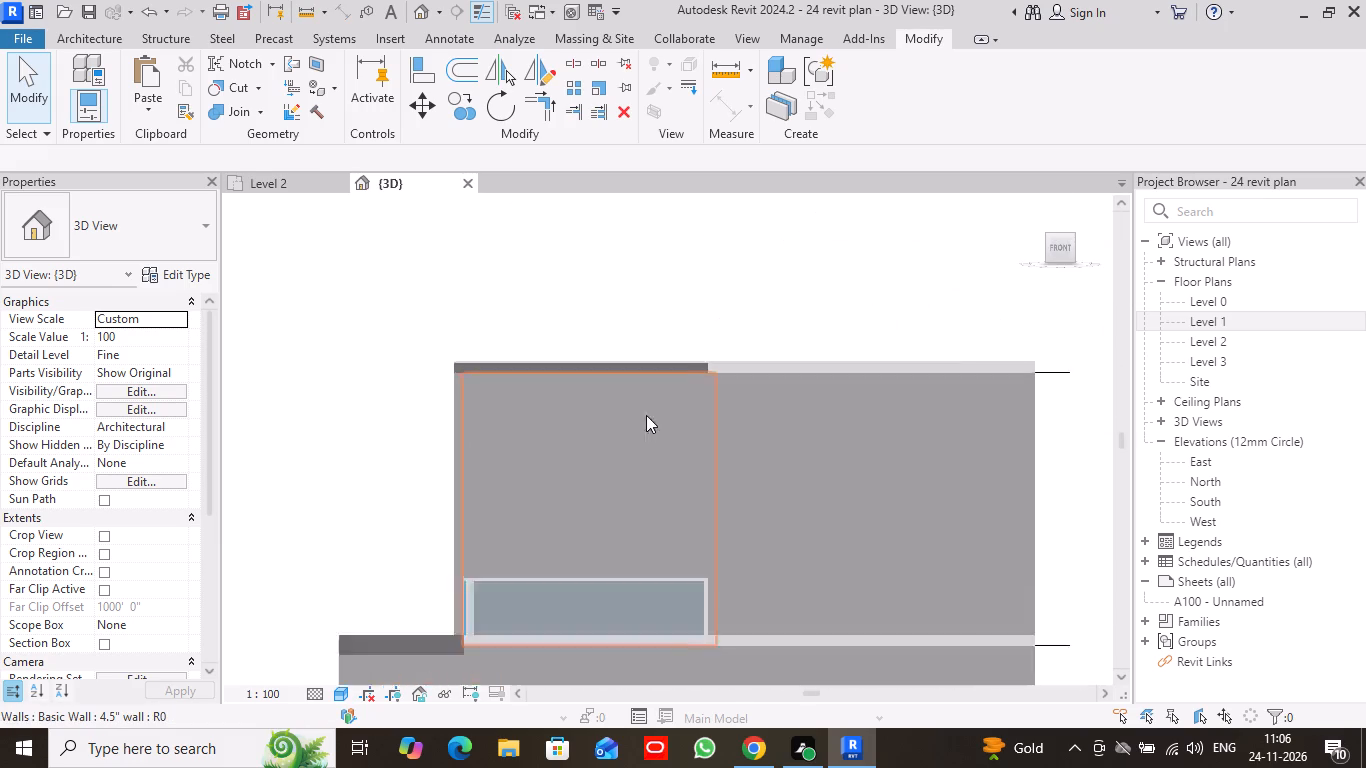
scroll(646, 415, "up", 2)
scroll(732, 408, "up", 4)
middle_click_drag(693, 367, 988, 589)
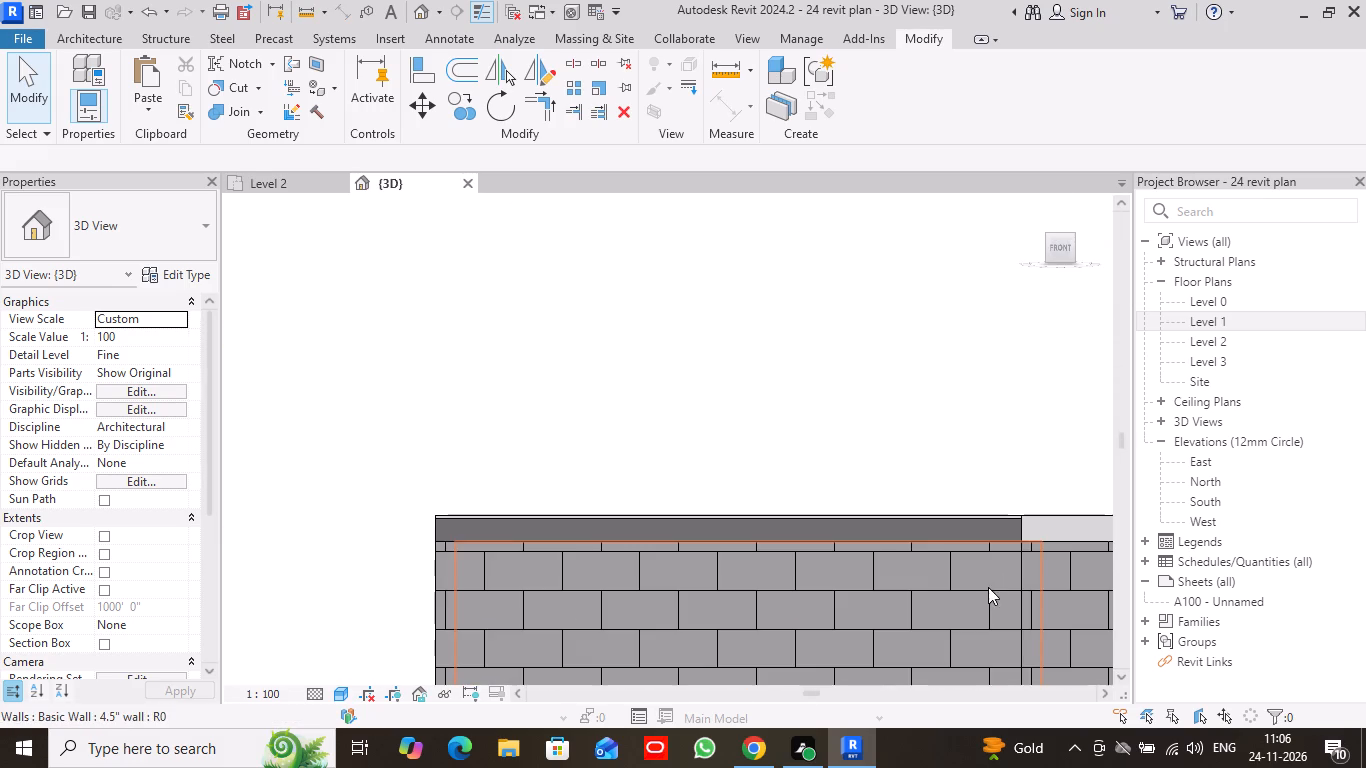
left_click(900, 526)
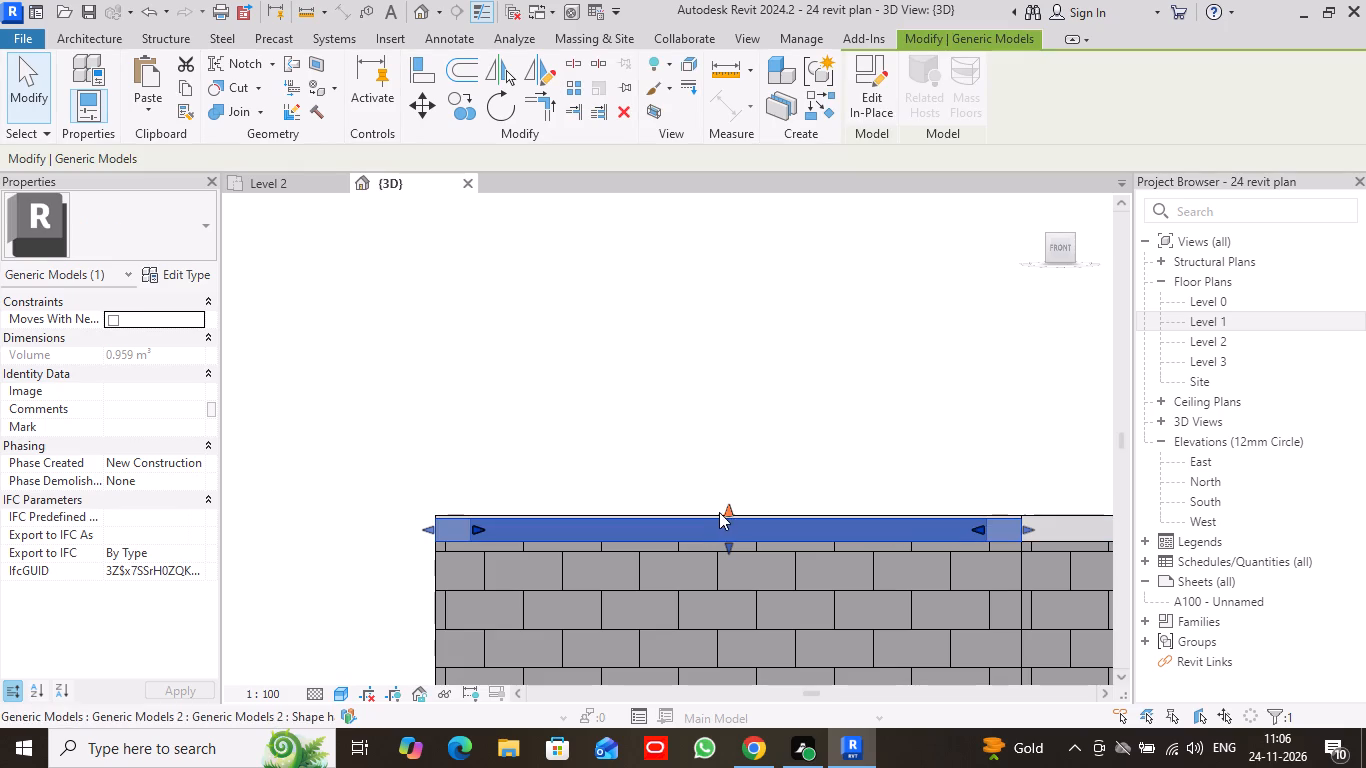
left_click(728, 509)
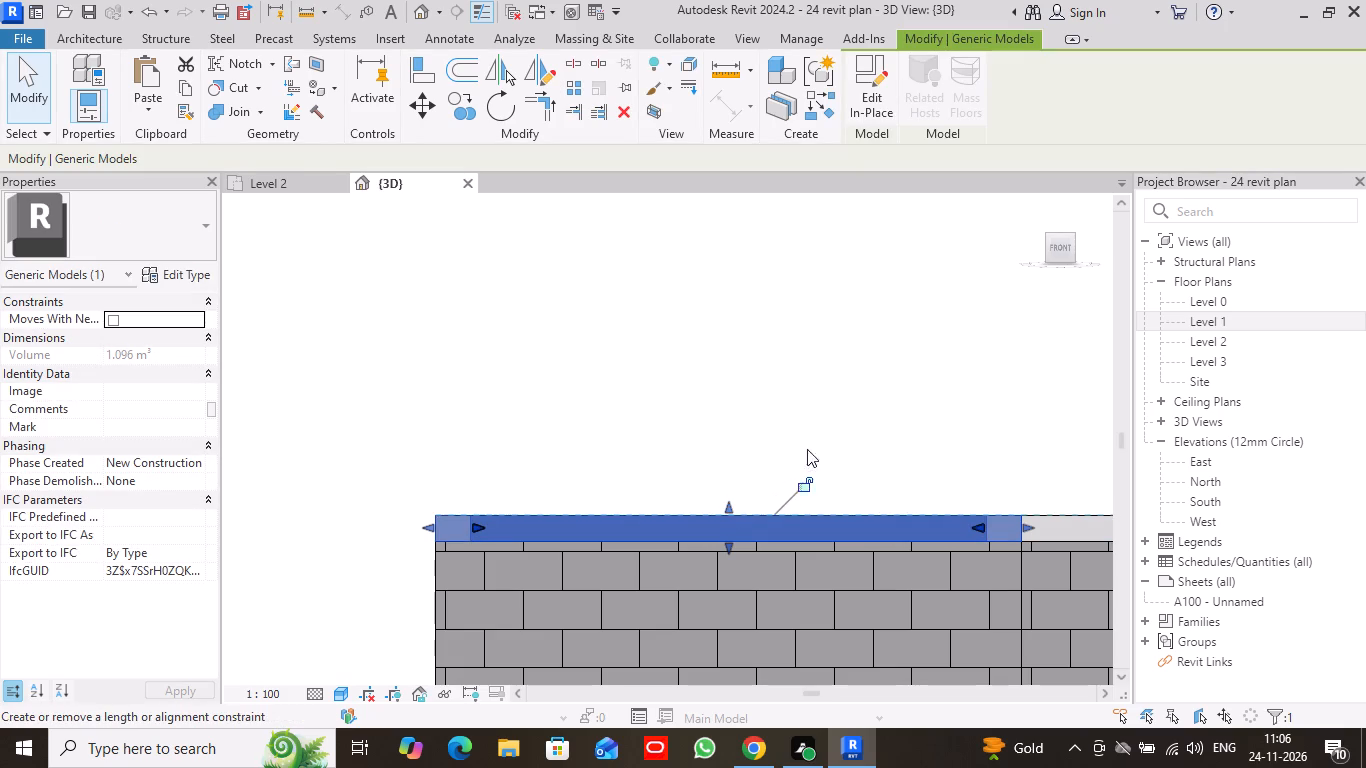
scroll(820, 427, "down", 3)
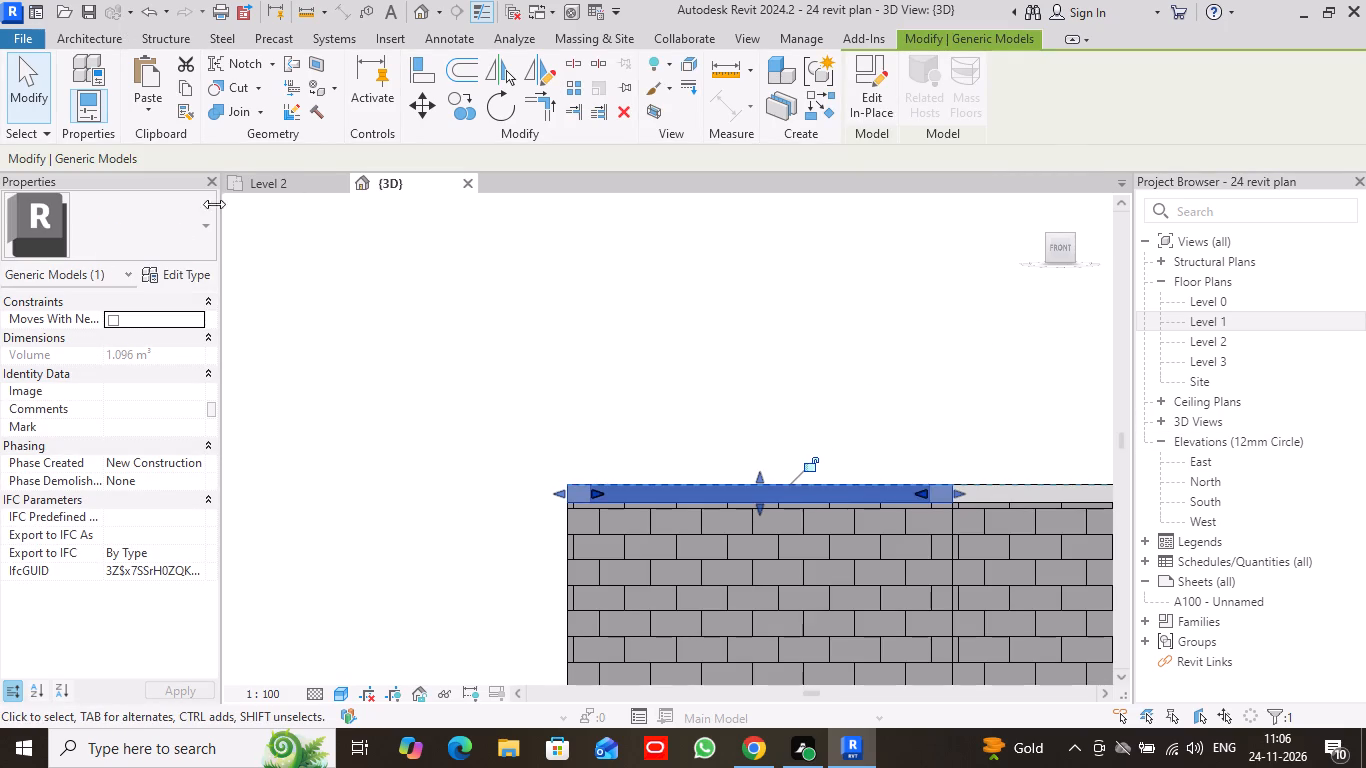
left_click(15, 76)
In front view, stretch the crossbar frame's bottom face below the Level 2 slab's underside, to about twice the slab thickness, and deselect it.
scroll(513, 404, "down", 3)
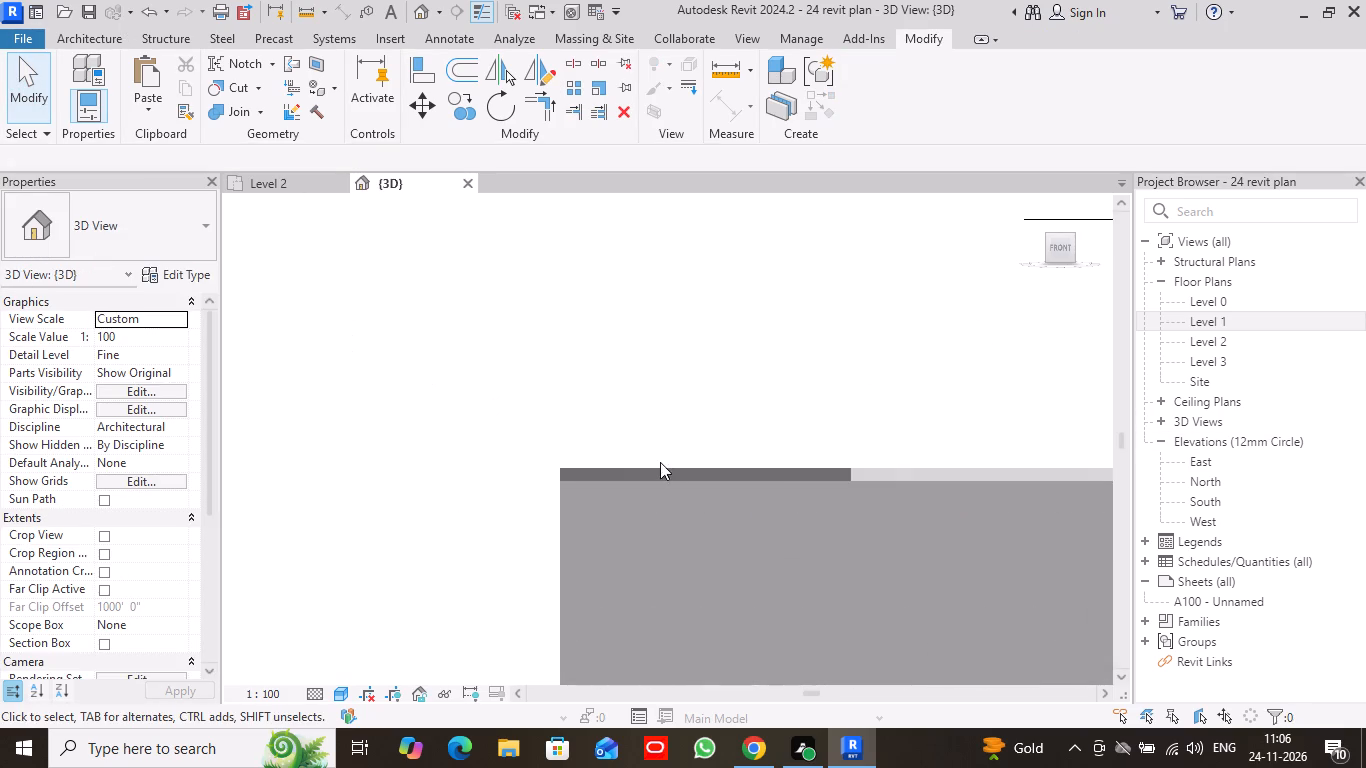
scroll(660, 462, "down", 5)
middle_click_drag(922, 553, 700, 372)
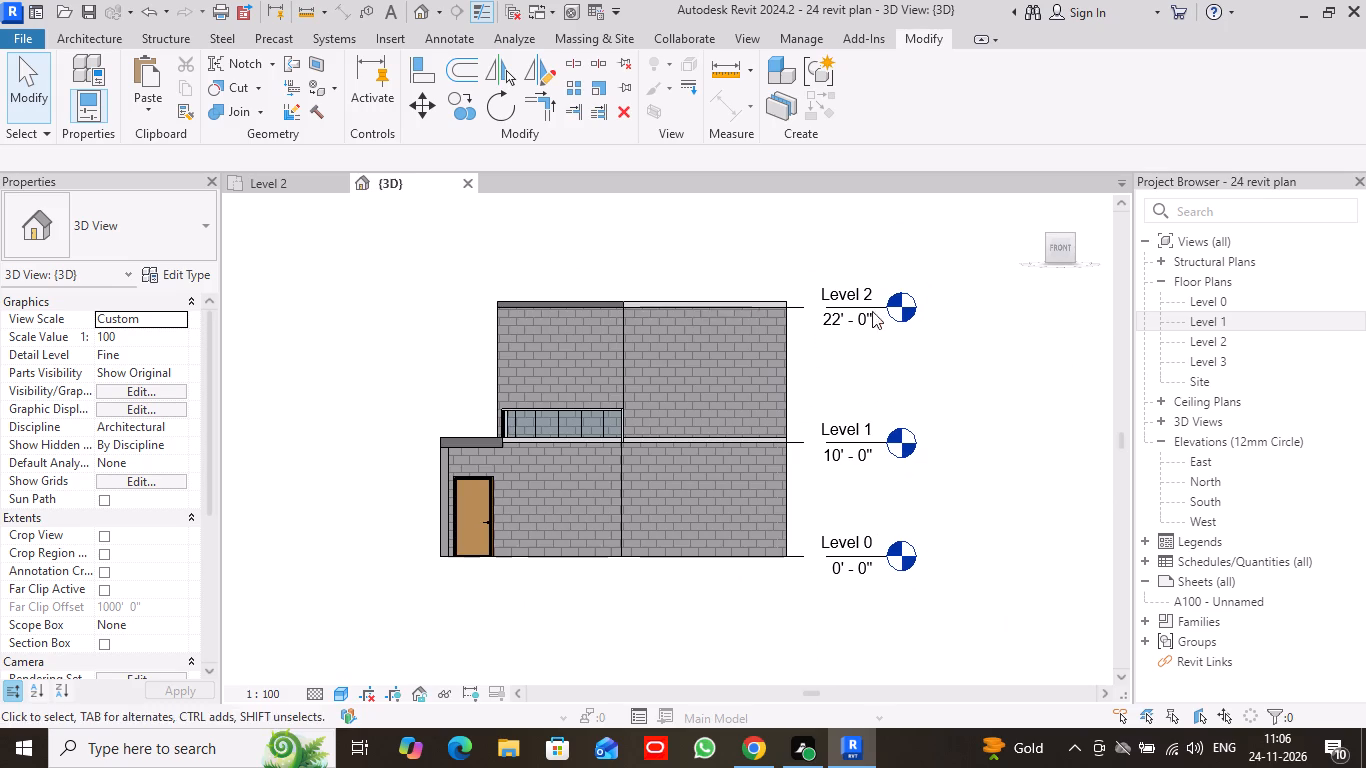
left_click_drag(1072, 234, 1066, 245)
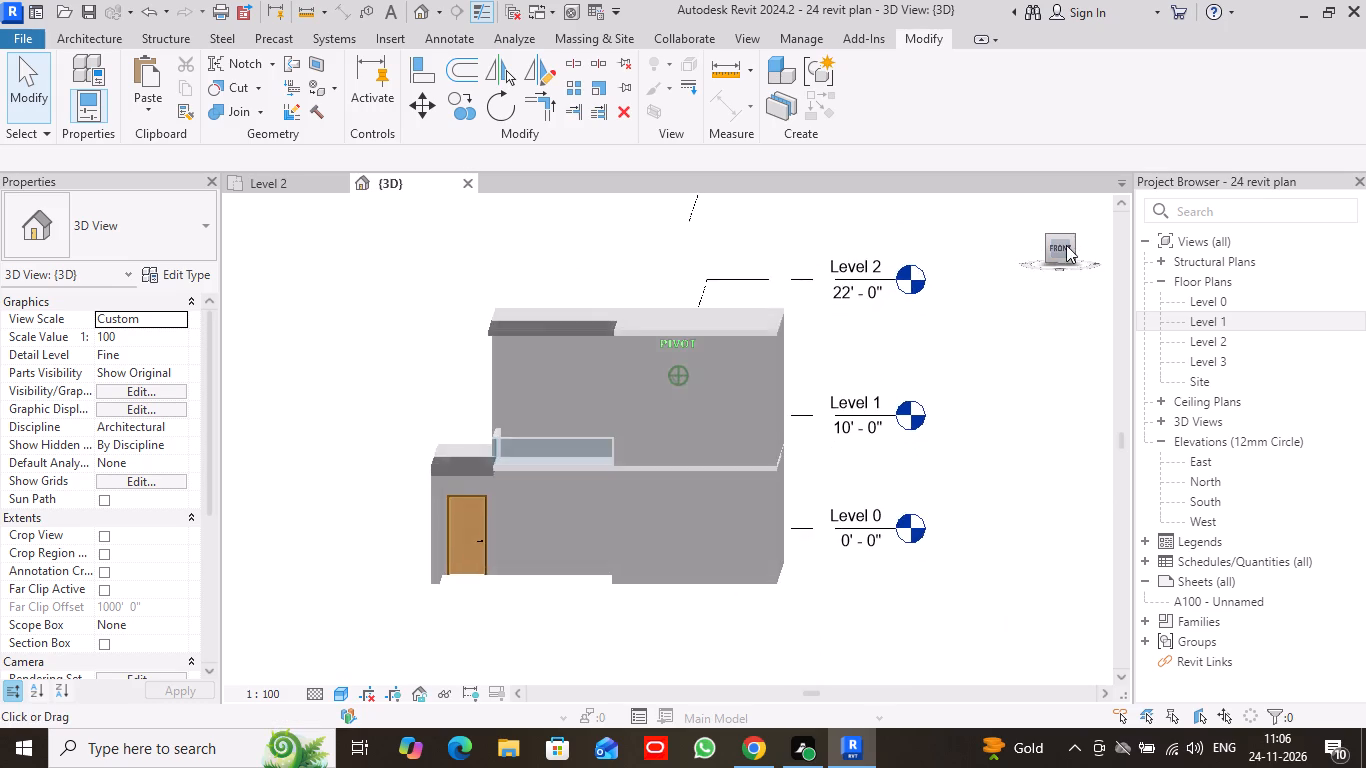
left_click_drag(1066, 245, 1030, 266)
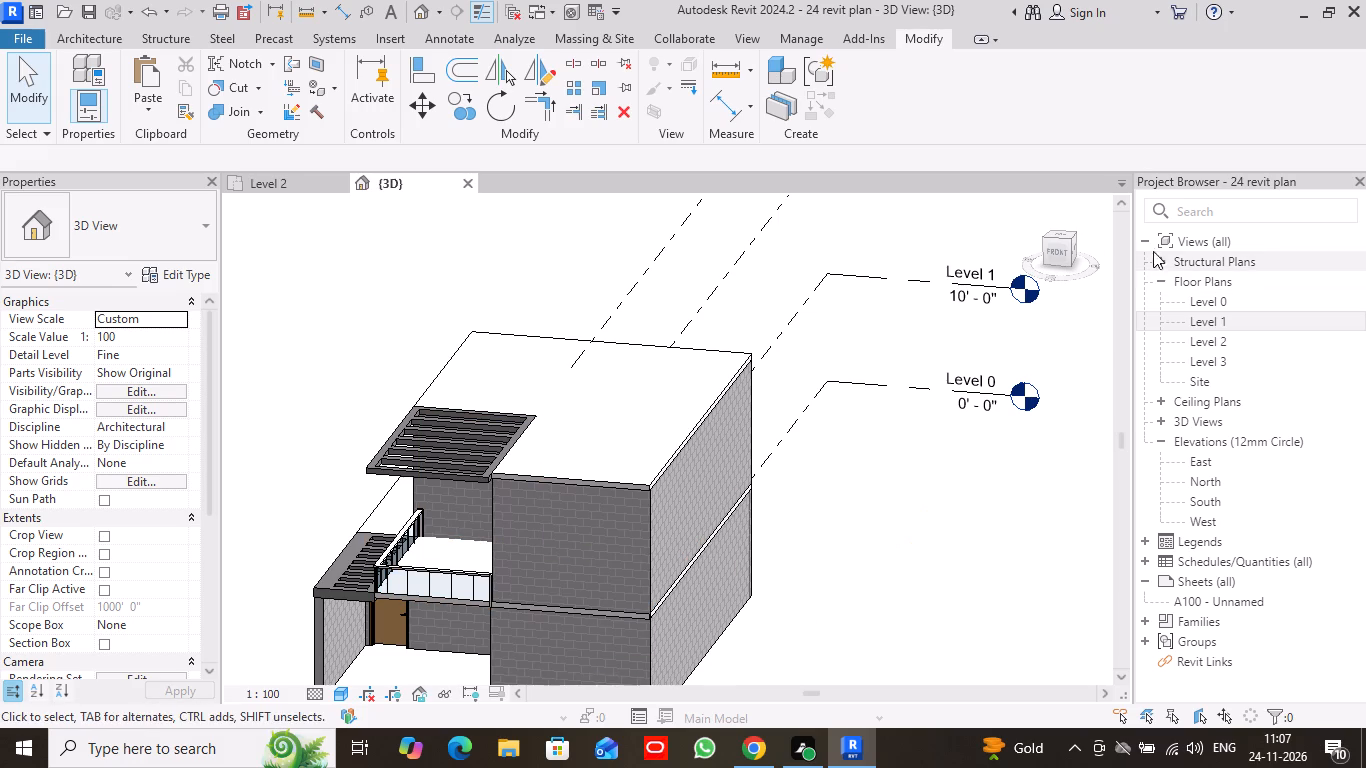
left_click(1060, 250)
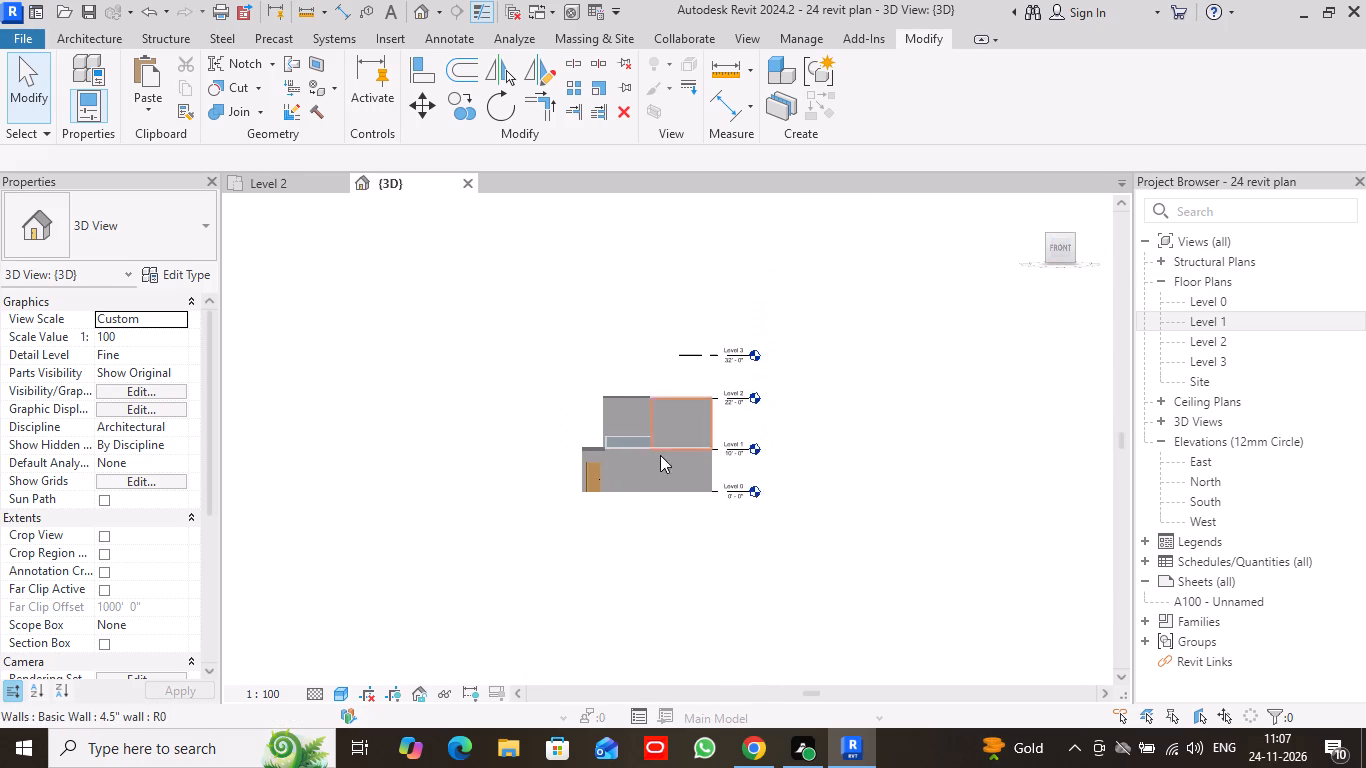
scroll(613, 425, "up", 1)
scroll(613, 425, "down", 1)
scroll(613, 425, "up", 3)
scroll(631, 412, "down", 1)
scroll(631, 412, "up", 1)
scroll(631, 412, "down", 1)
scroll(631, 412, "up", 2)
scroll(639, 403, "down", 1)
scroll(639, 403, "up", 3)
scroll(641, 403, "down", 1)
scroll(641, 403, "up", 5)
scroll(654, 429, "down", 1)
scroll(654, 429, "up", 1)
scroll(654, 429, "down", 1)
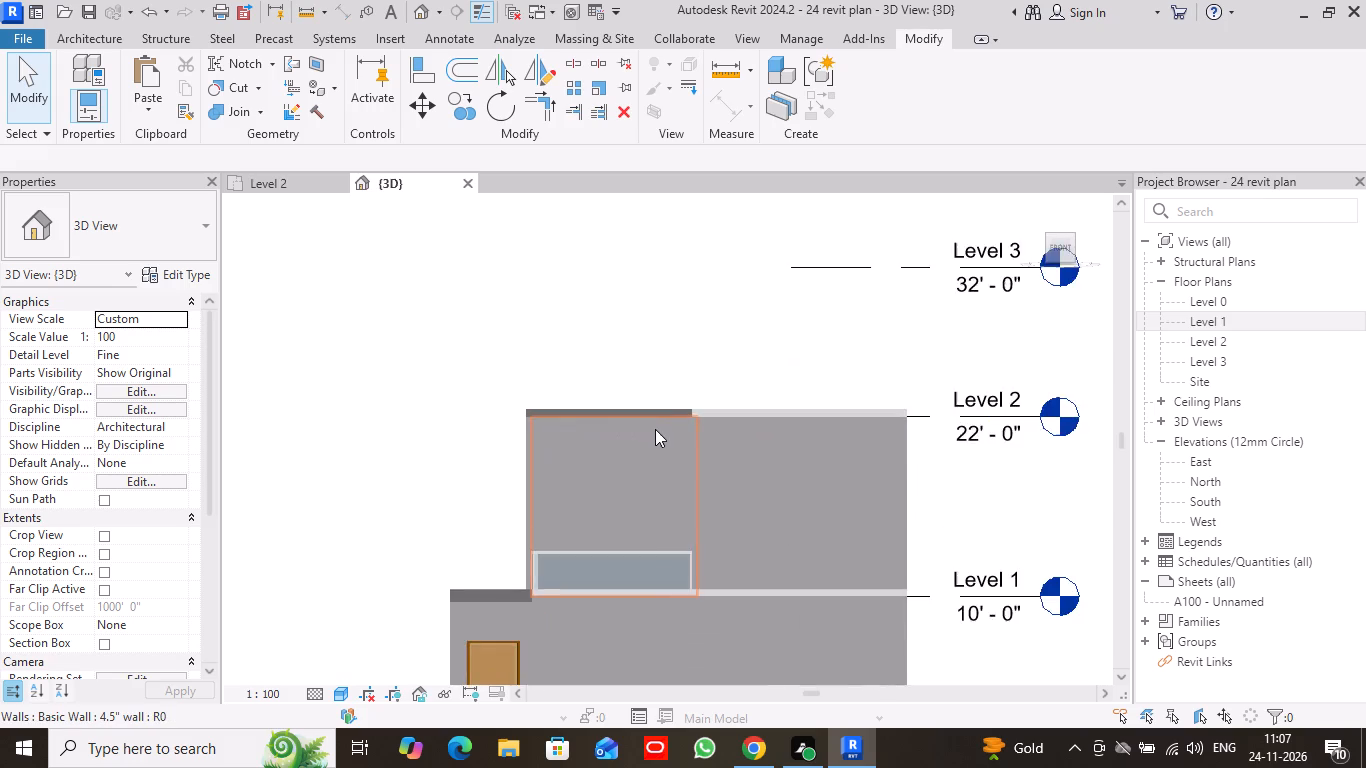
scroll(656, 435, "up", 1)
scroll(656, 435, "down", 1)
scroll(656, 435, "up", 7)
left_click(646, 371)
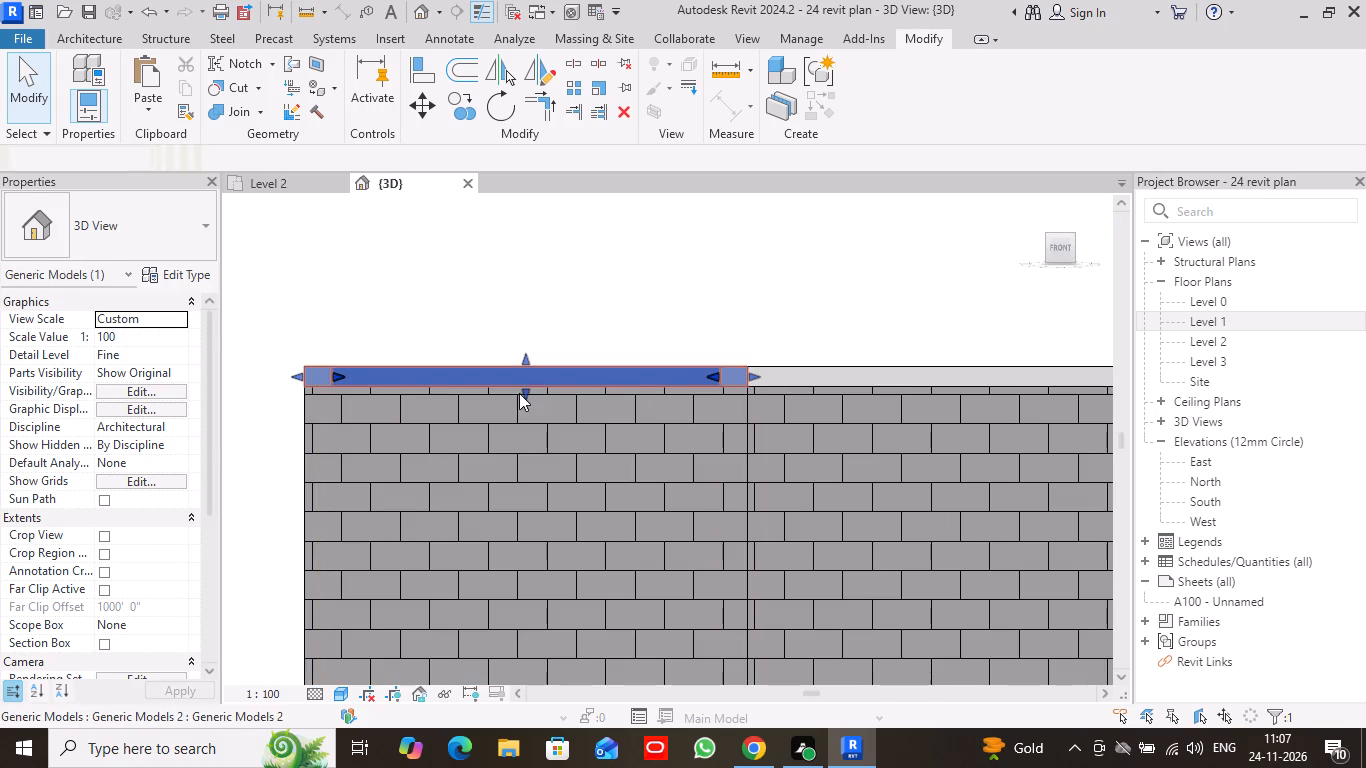
left_click_drag(525, 391, 525, 392)
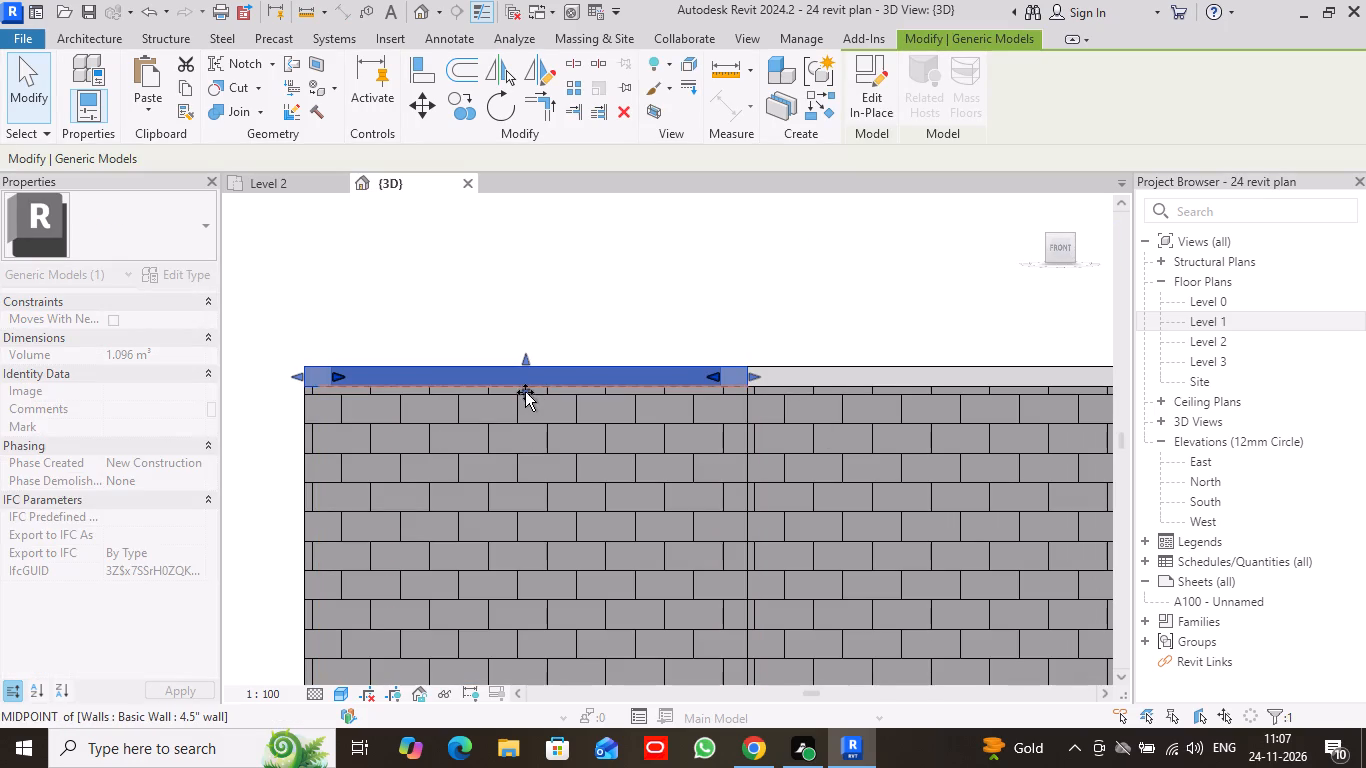
left_click_drag(525, 392, 525, 407)
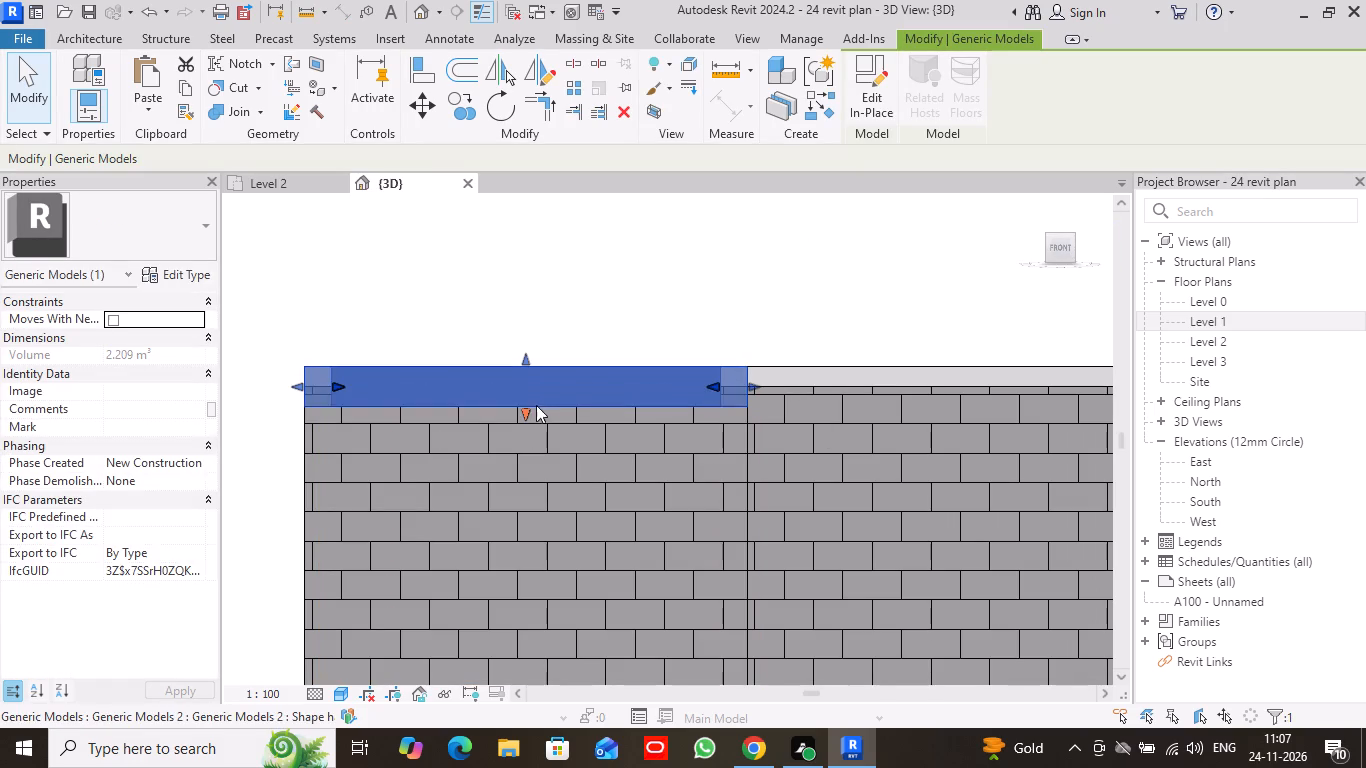
left_click(19, 77)
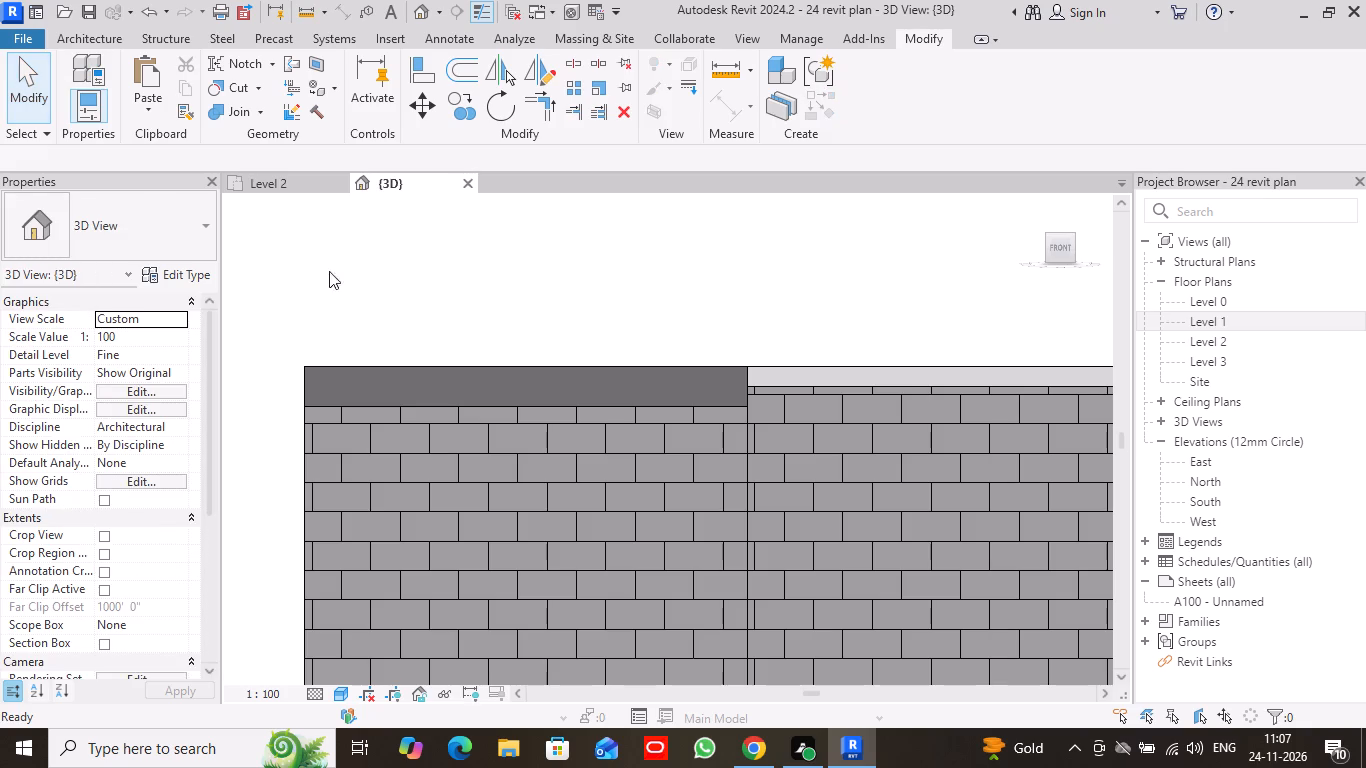
Examine the deepened crossbar frame and the whole house from an angled front view.
scroll(552, 339, "down", 5)
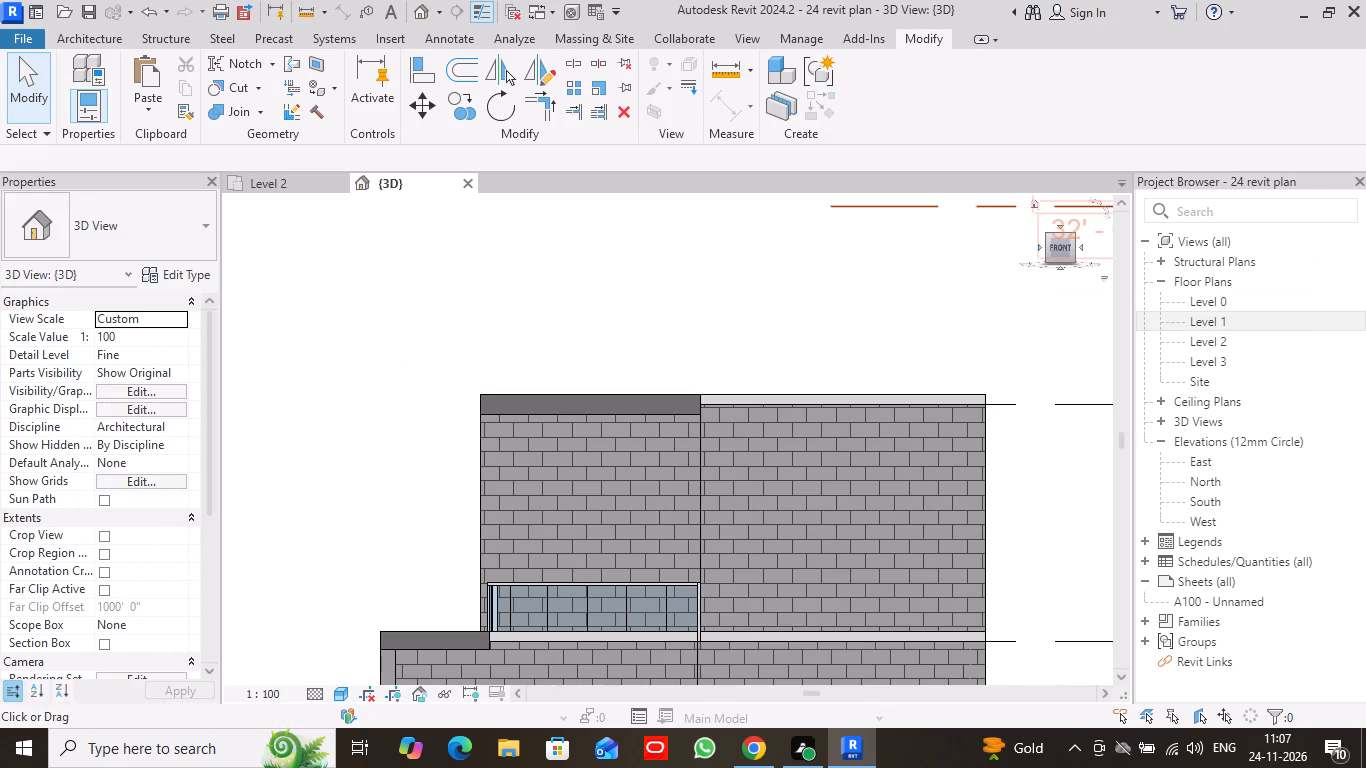
scroll(815, 274, "down", 4)
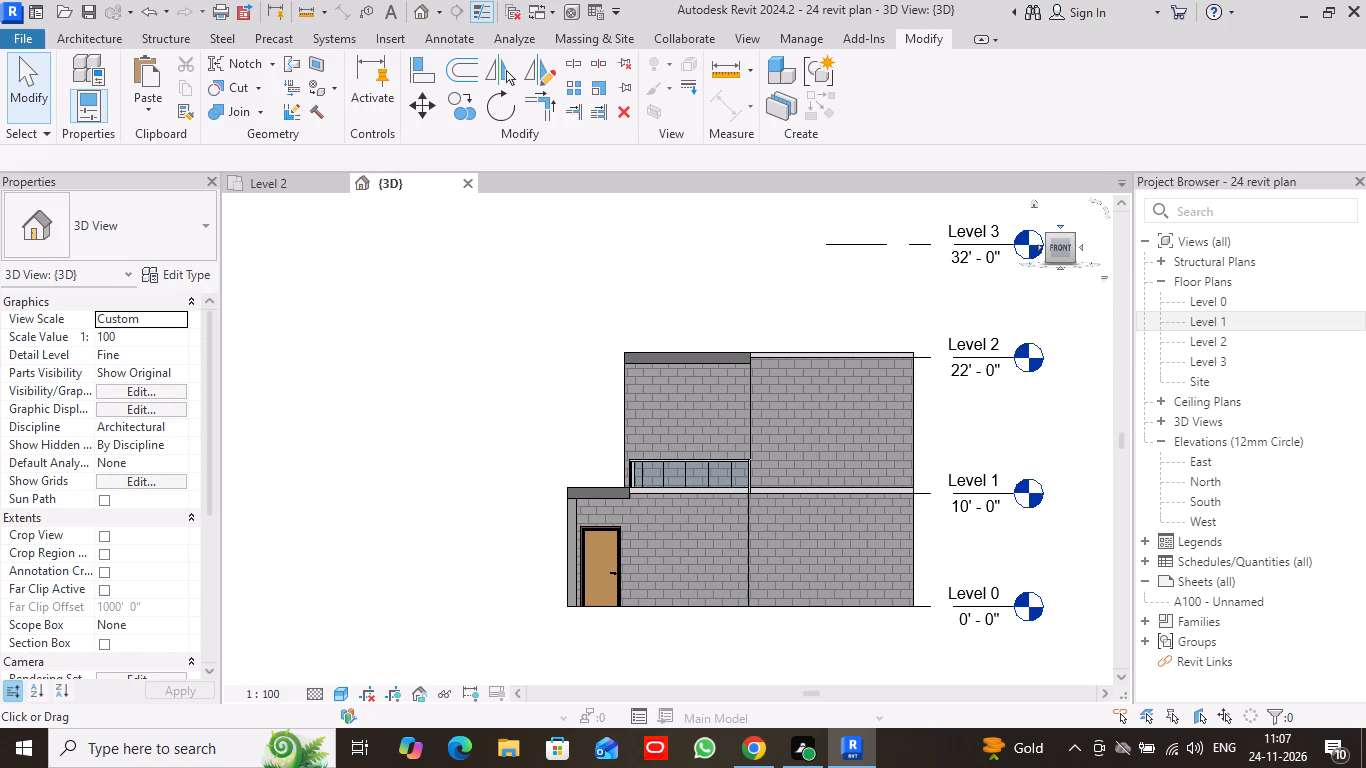
left_click_drag(1047, 237, 1064, 261)
middle_click_drag(1051, 509, 887, 405)
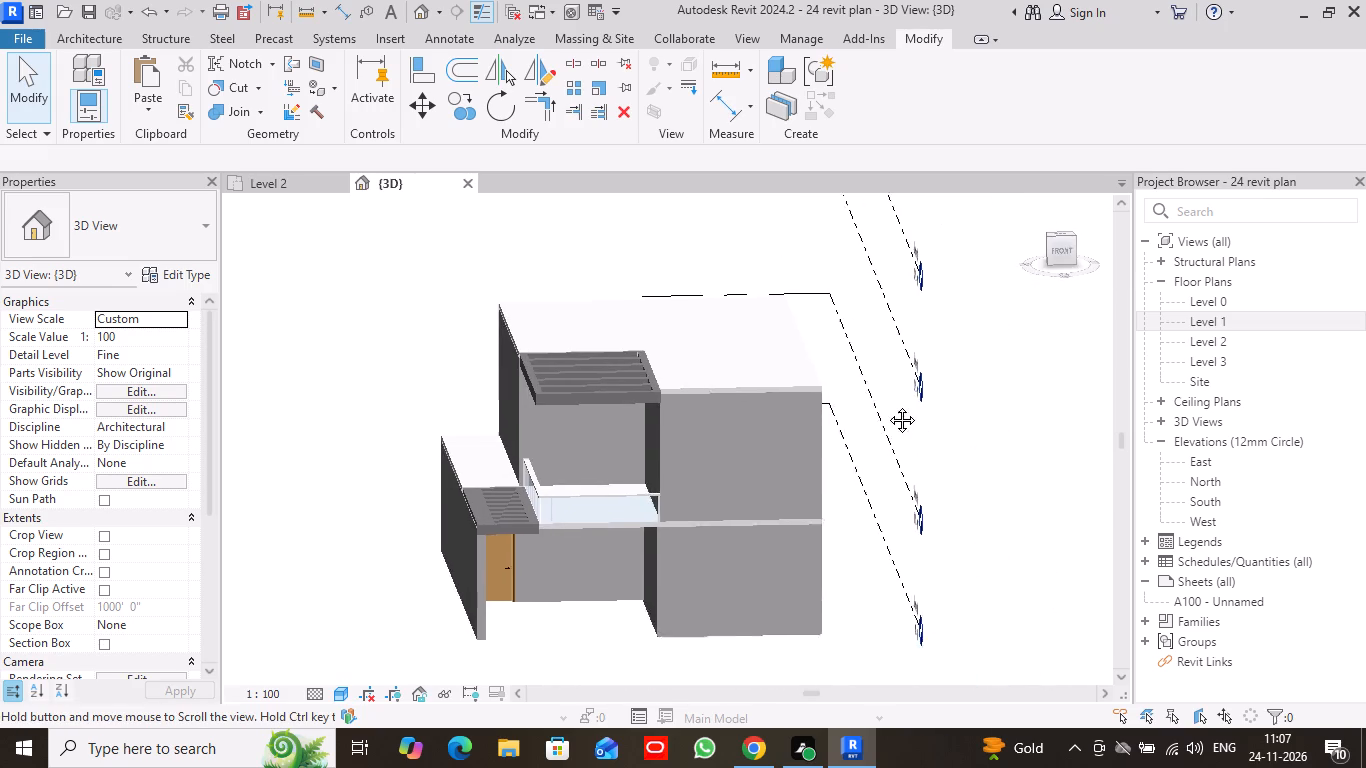
middle_click_drag(887, 405, 854, 401)
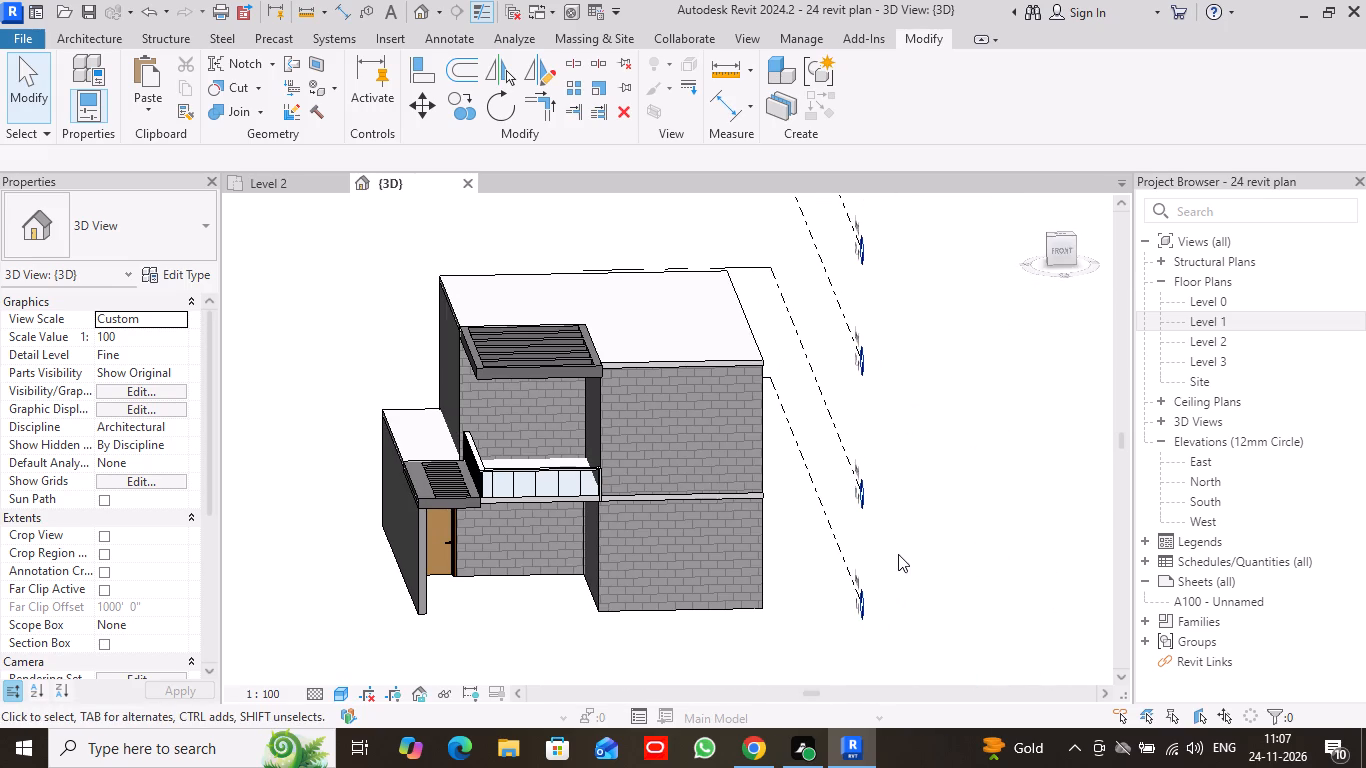
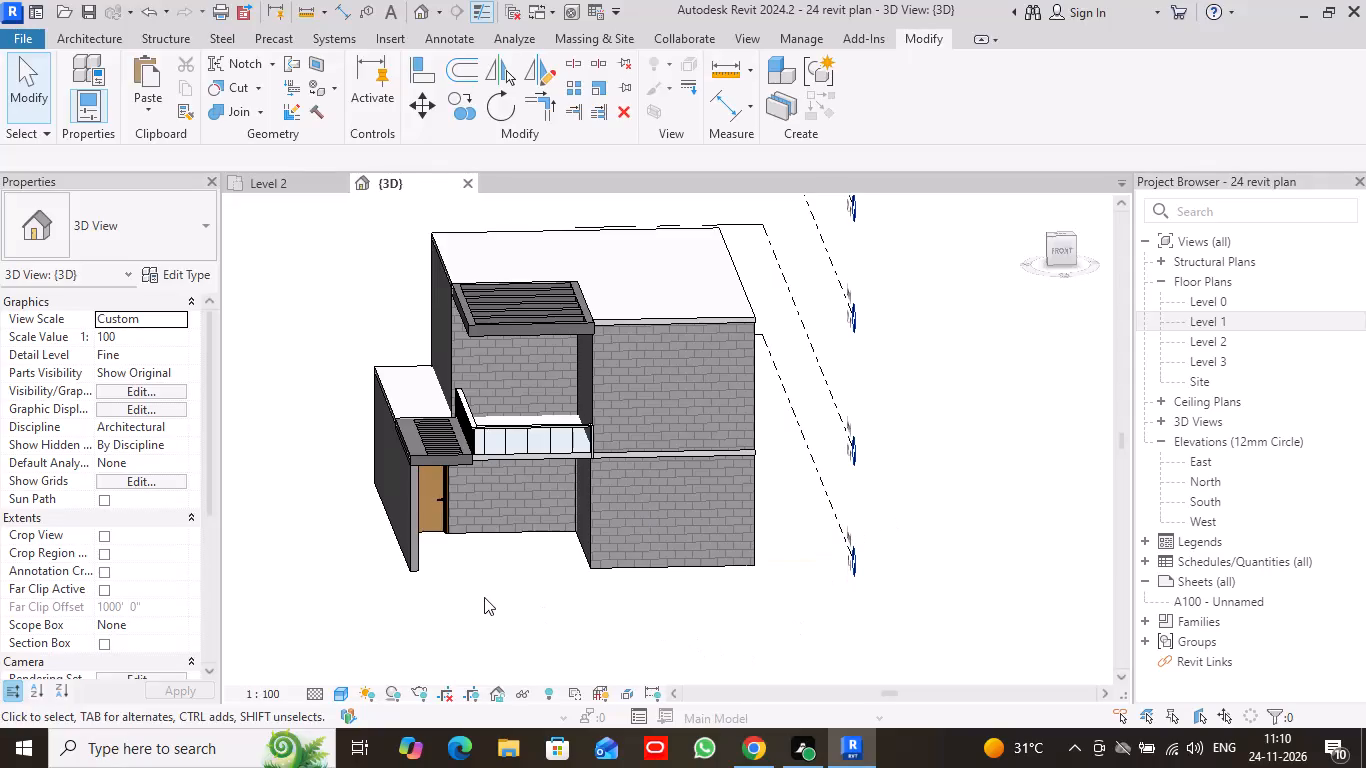
In front view, stretch the crossbar frame's bottom face further down, to about two and a half times the roof slab's thickness, and deselect it.
middle_click_drag(510, 598, 571, 619)
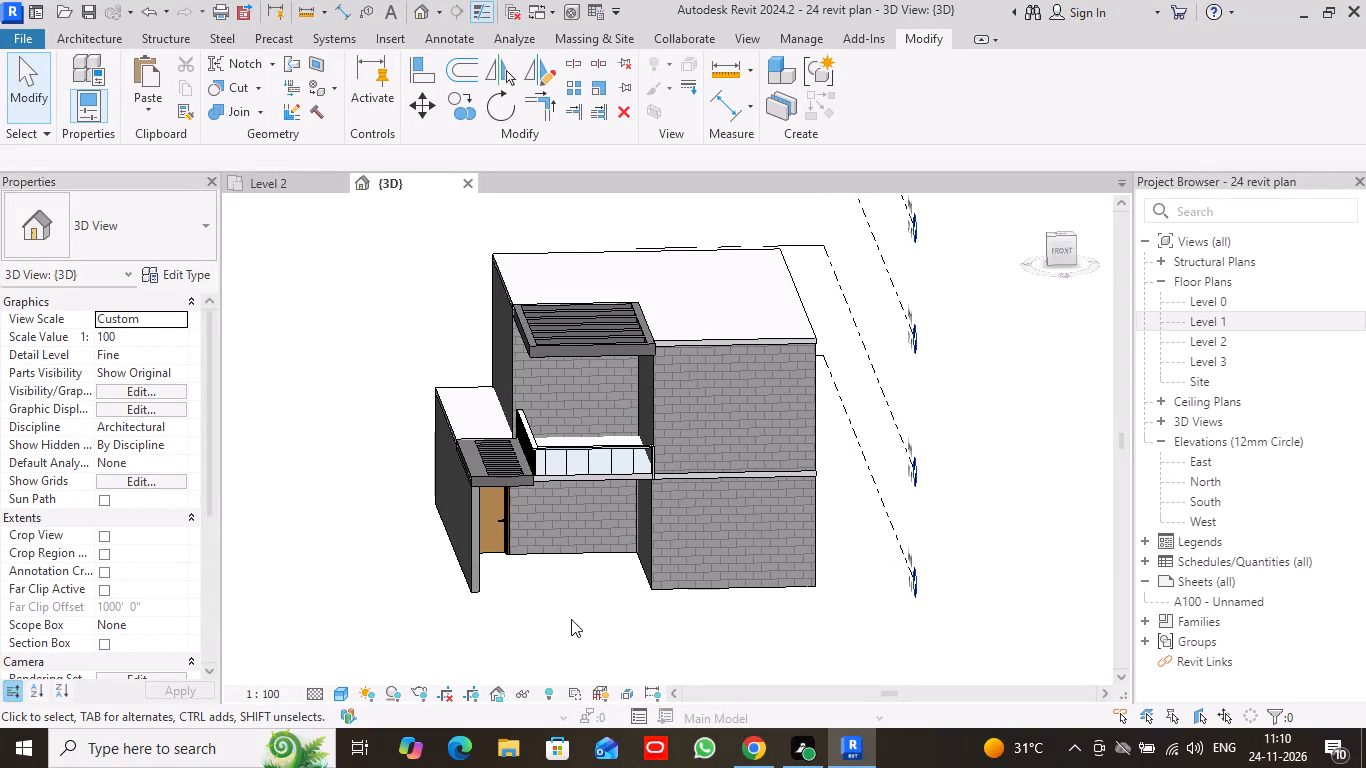
left_click(571, 619)
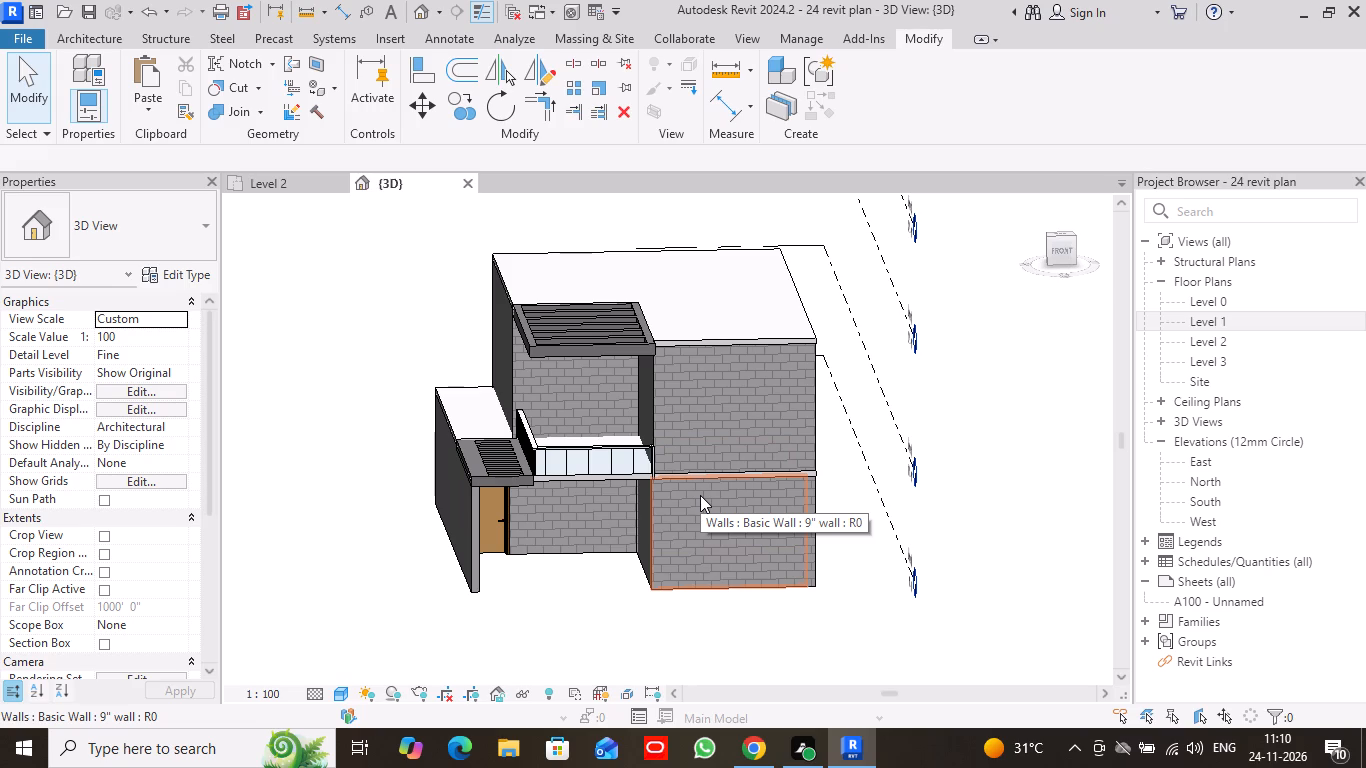
left_click(1063, 250)
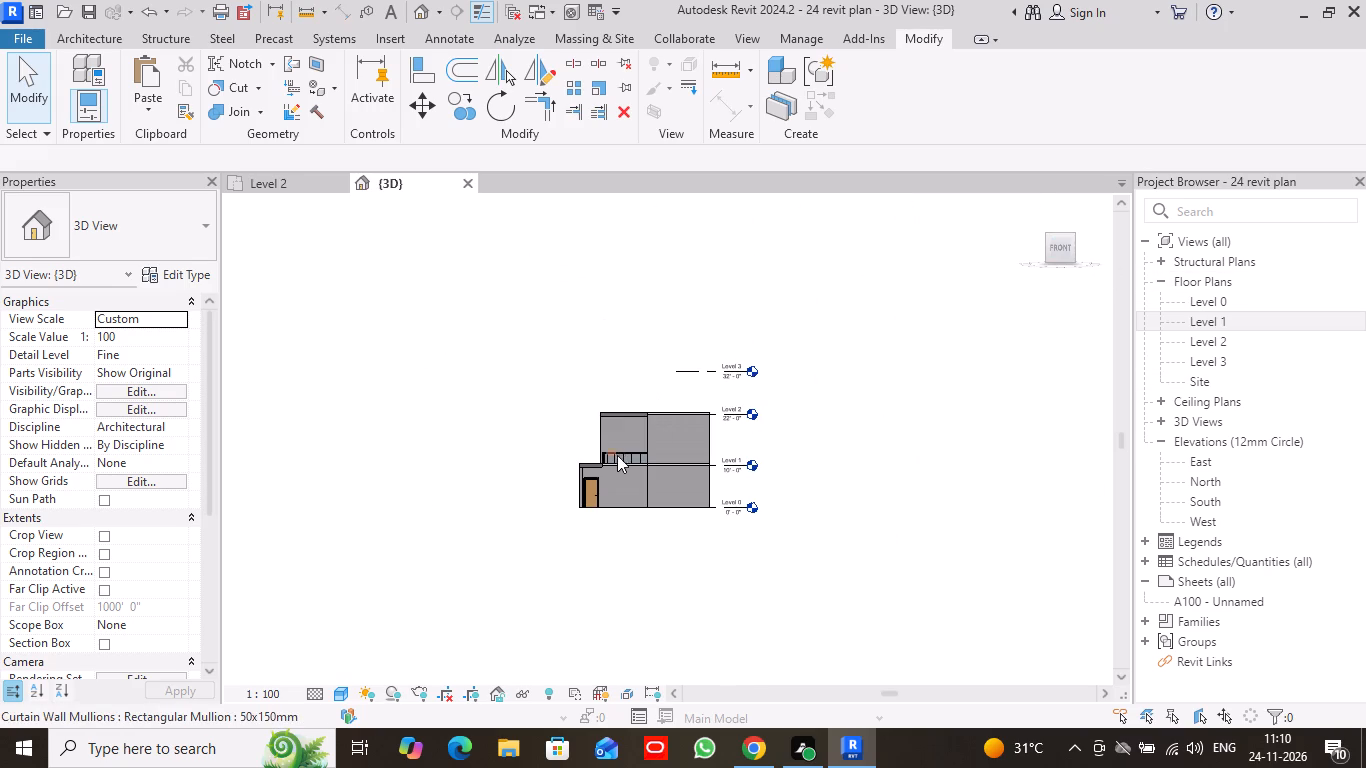
scroll(626, 430, "up", 14)
middle_click_drag(660, 386, 676, 434)
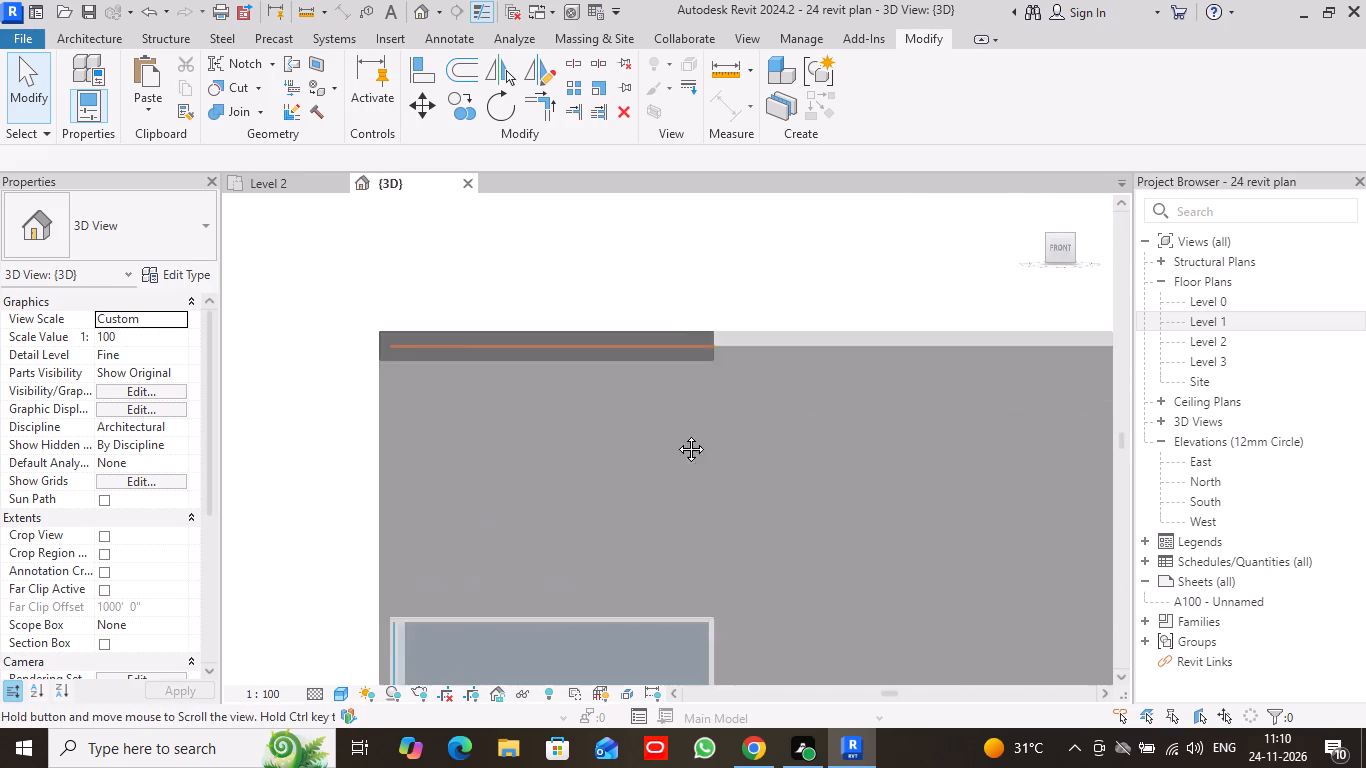
middle_click_drag(676, 434, 678, 457)
left_click(623, 409)
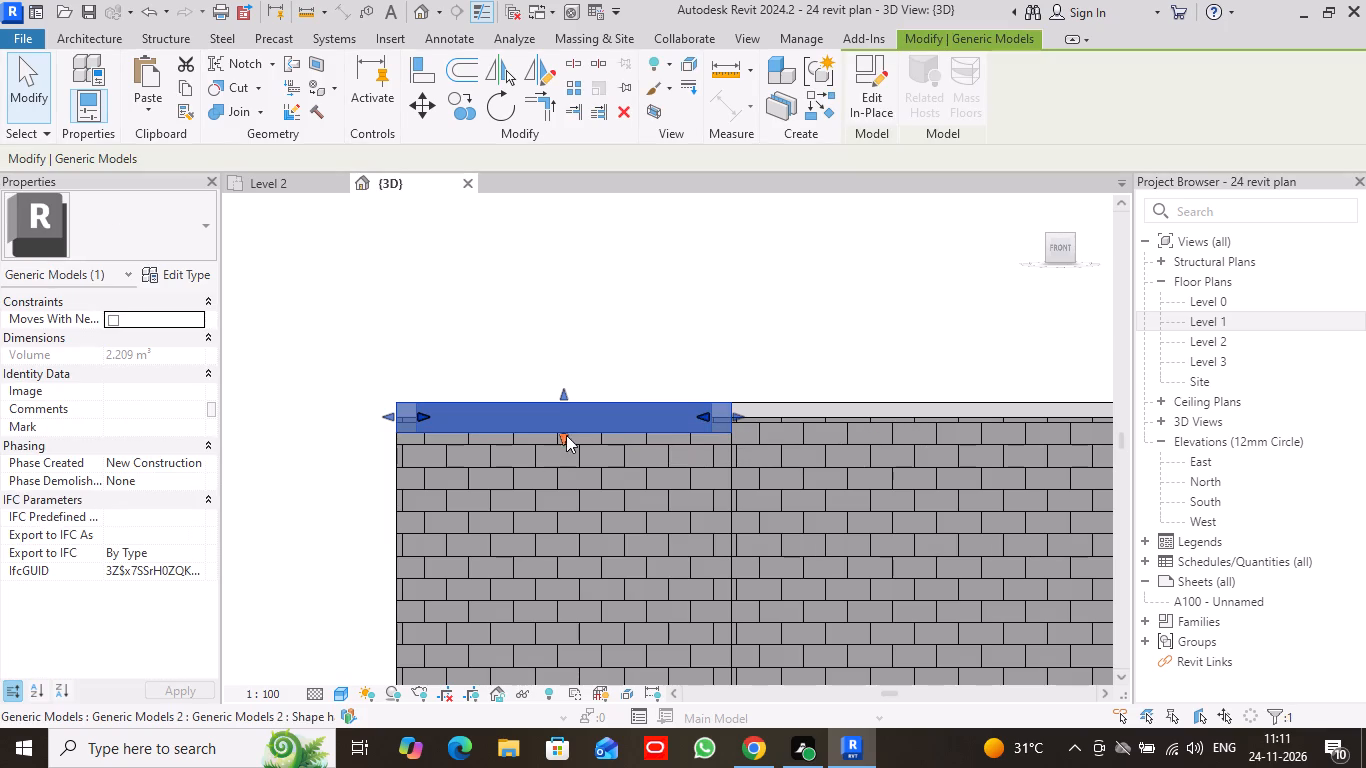
left_click_drag(562, 433, 561, 443)
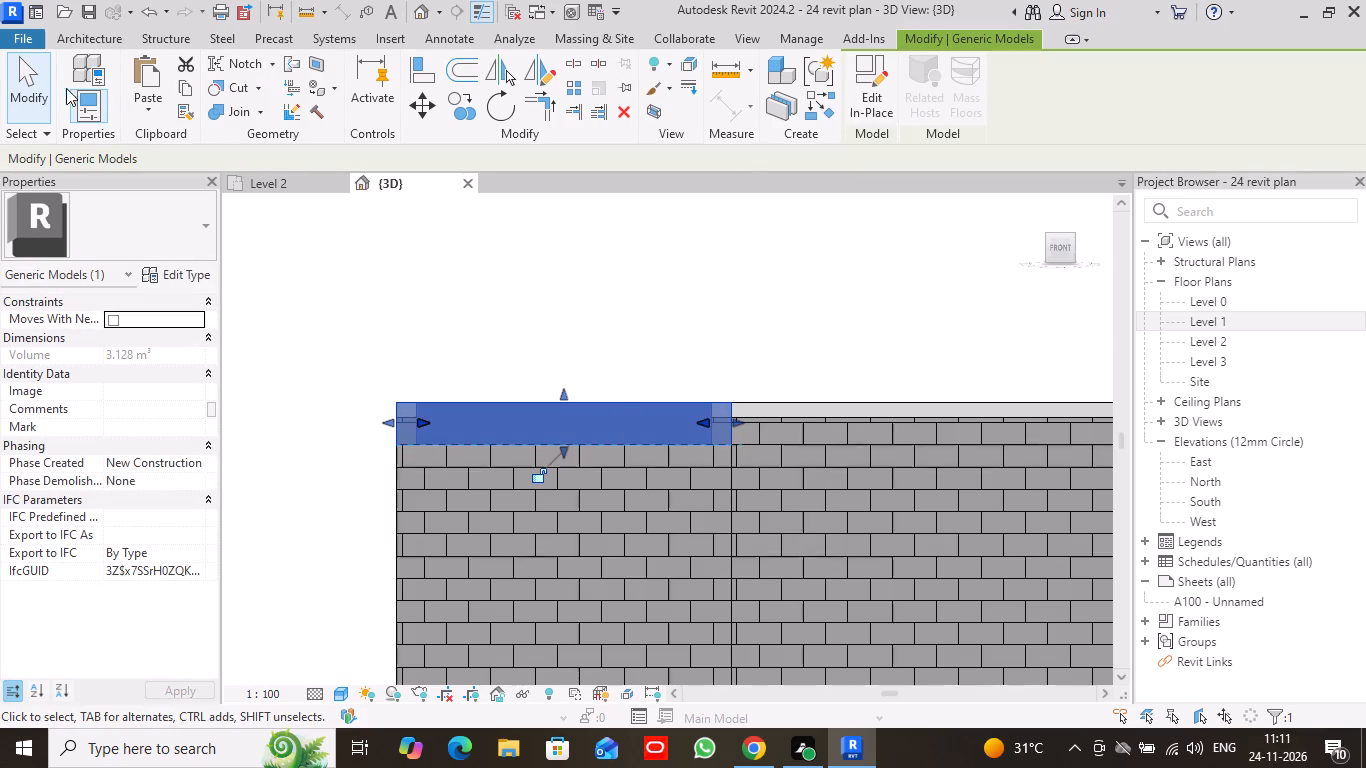
left_click(16, 85)
Open the upper crossbar frame for in-place editing and start a void extrusion.
scroll(618, 312, "down", 2)
middle_click_drag(851, 356, 829, 277)
scroll(1031, 439, "down", 2)
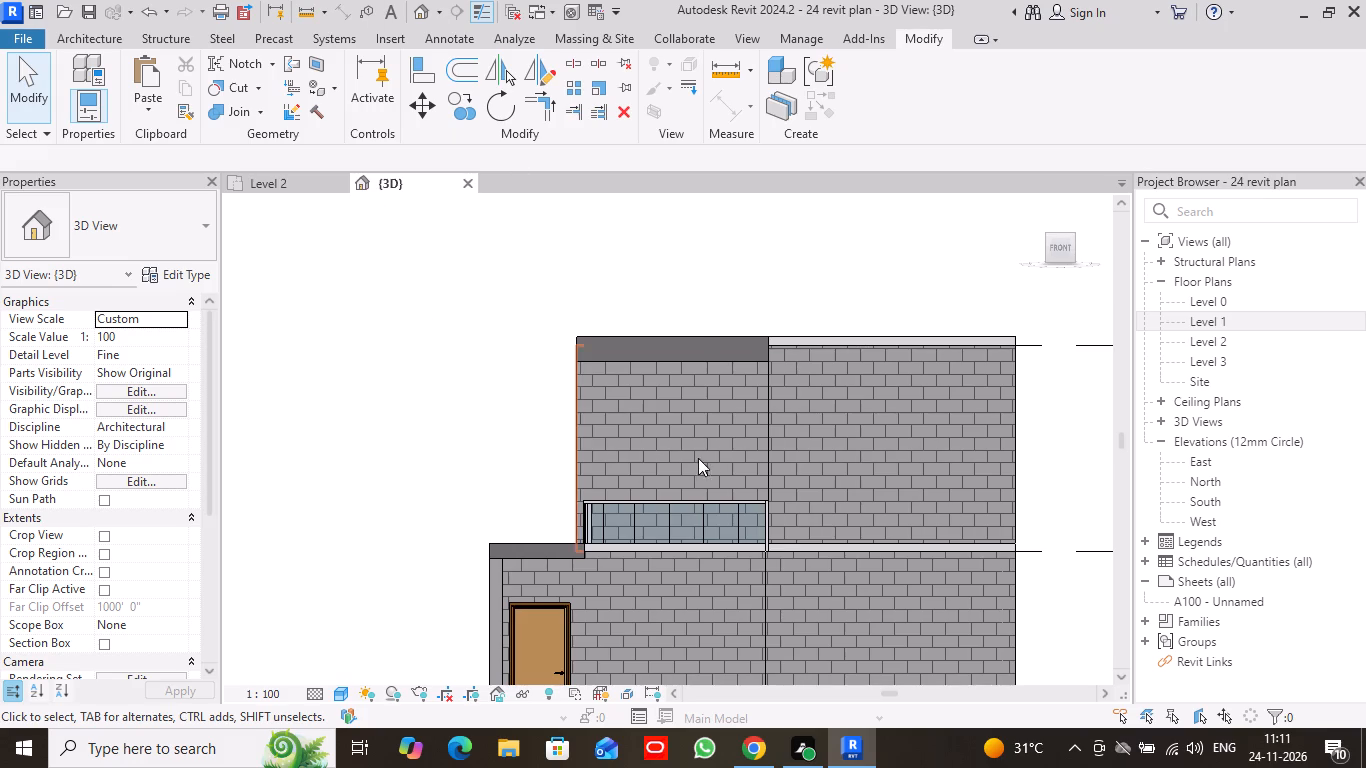
double_click(699, 338)
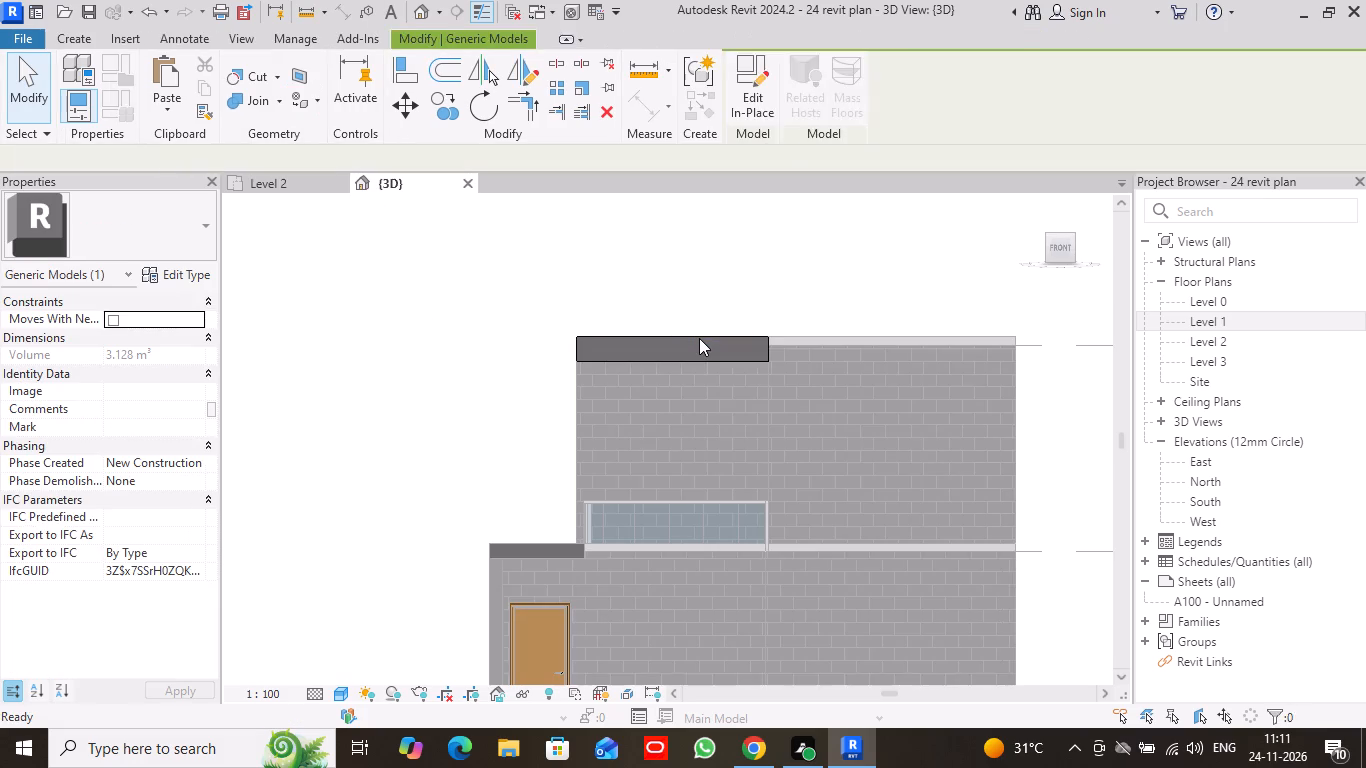
left_click(78, 40)
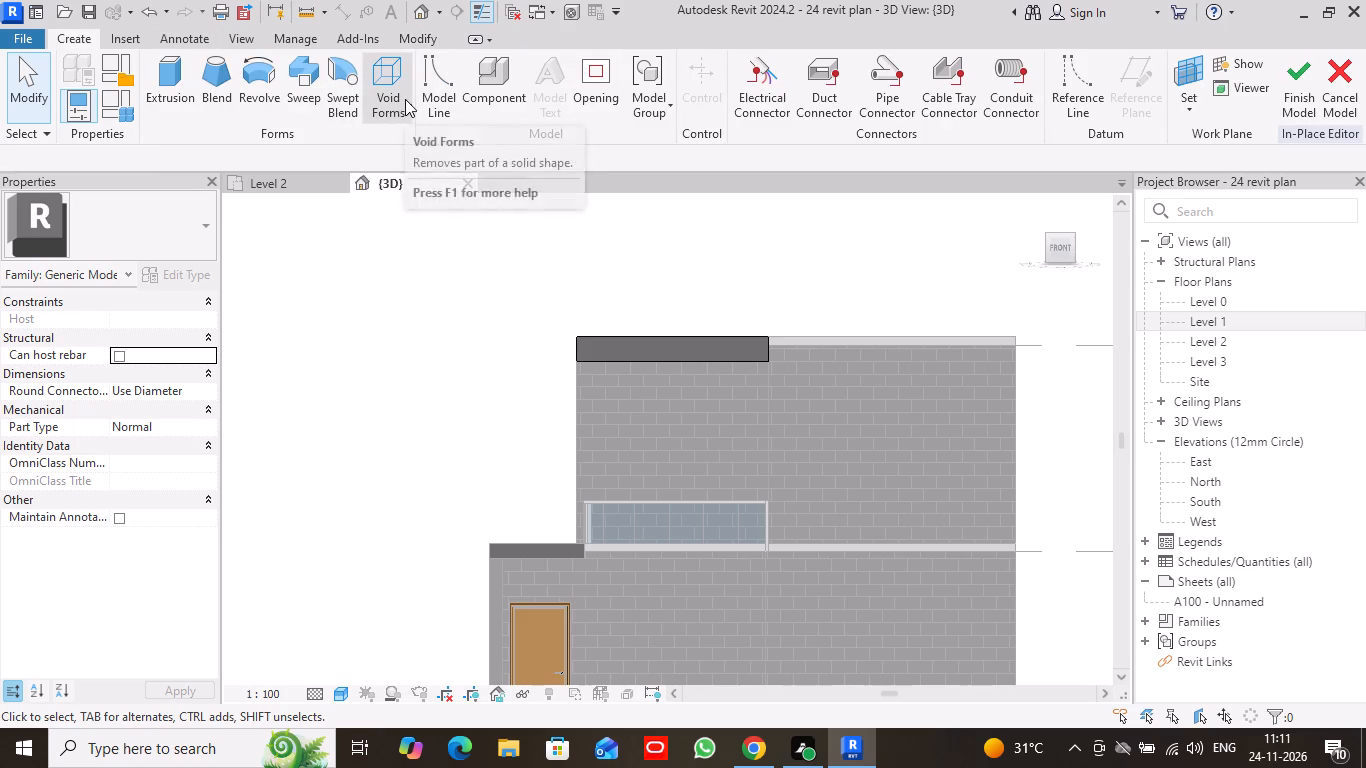
left_click(405, 99)
left_click(440, 150)
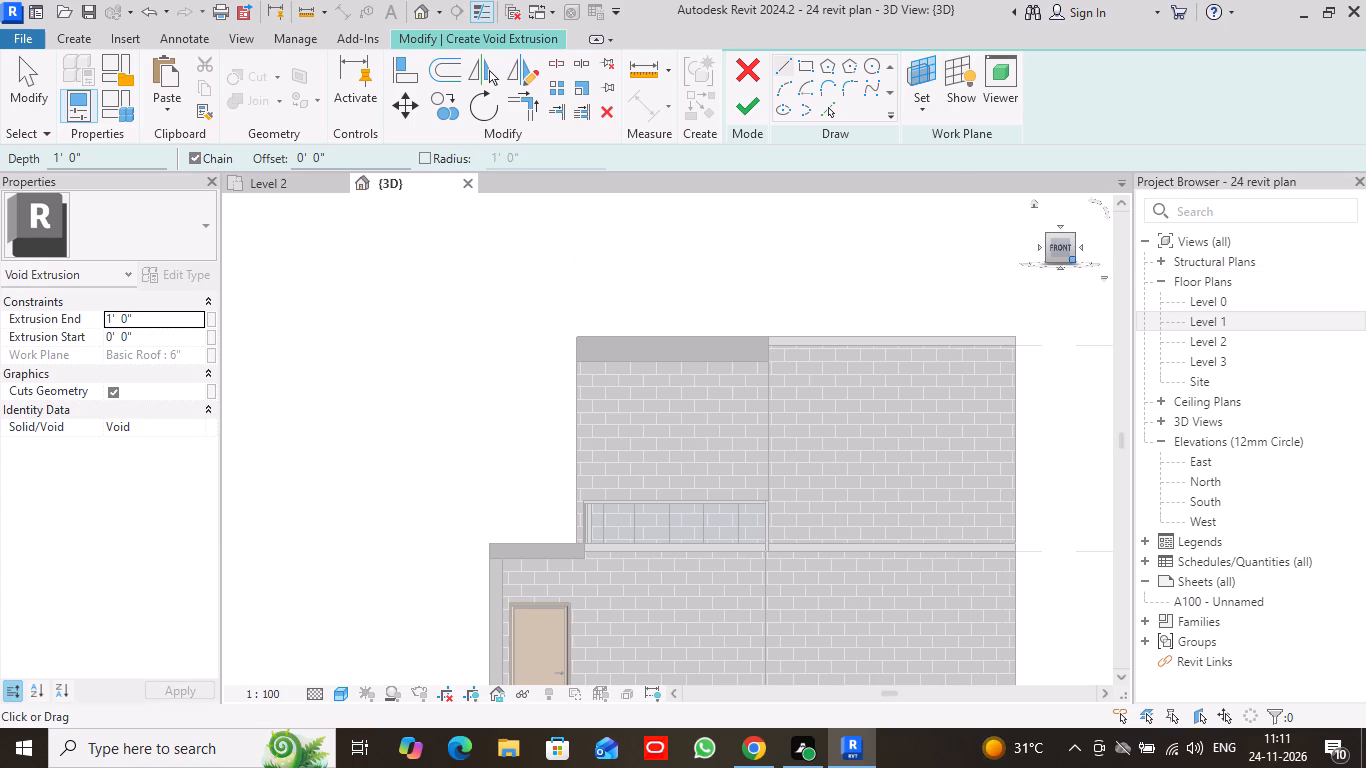
Orbit to see the crossbar frame from below and set the 3D view's visual style to Hidden Line.
left_click_drag(1073, 262, 1051, 244)
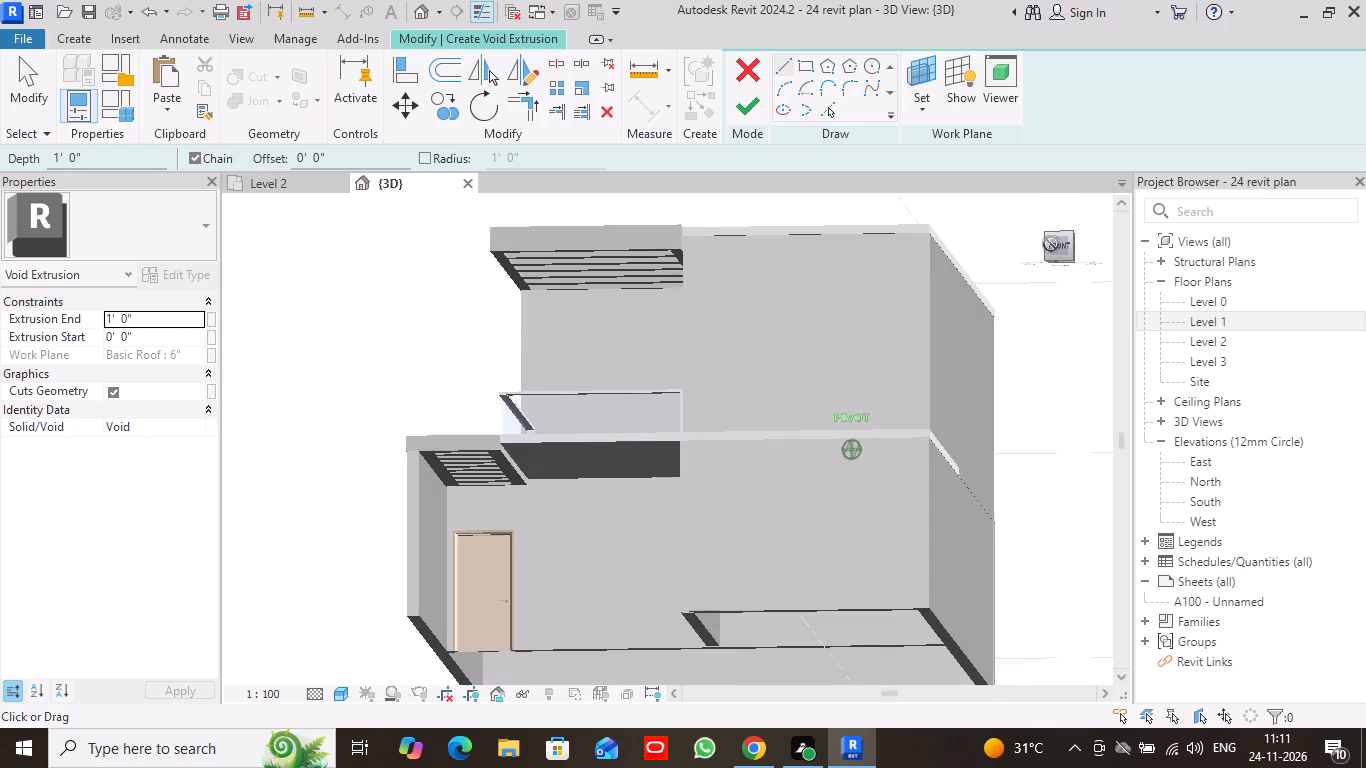
left_click_drag(1051, 244, 1039, 243)
left_click(337, 695)
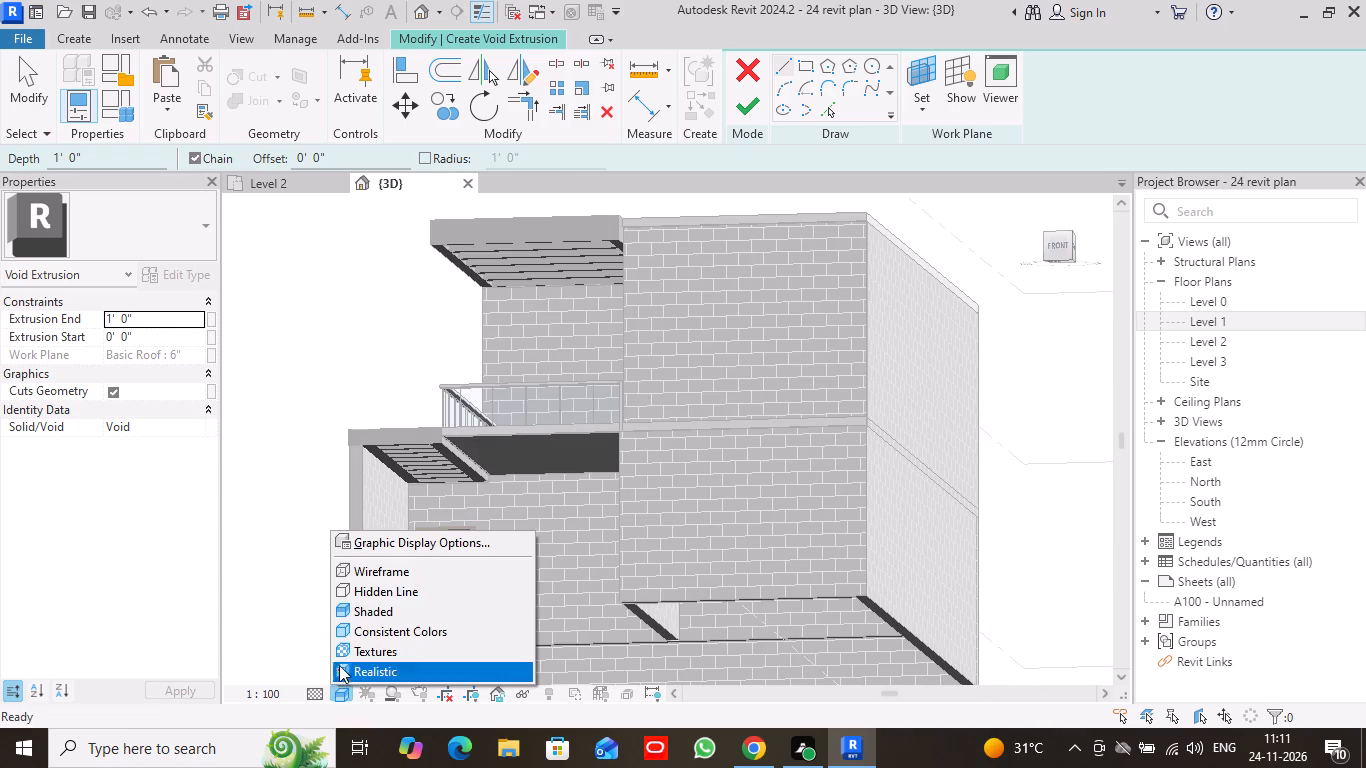
left_click(390, 592)
Set the underside of the upper crossbar frame as the work plane for the void extrusion.
middle_click_drag(585, 338, 587, 385)
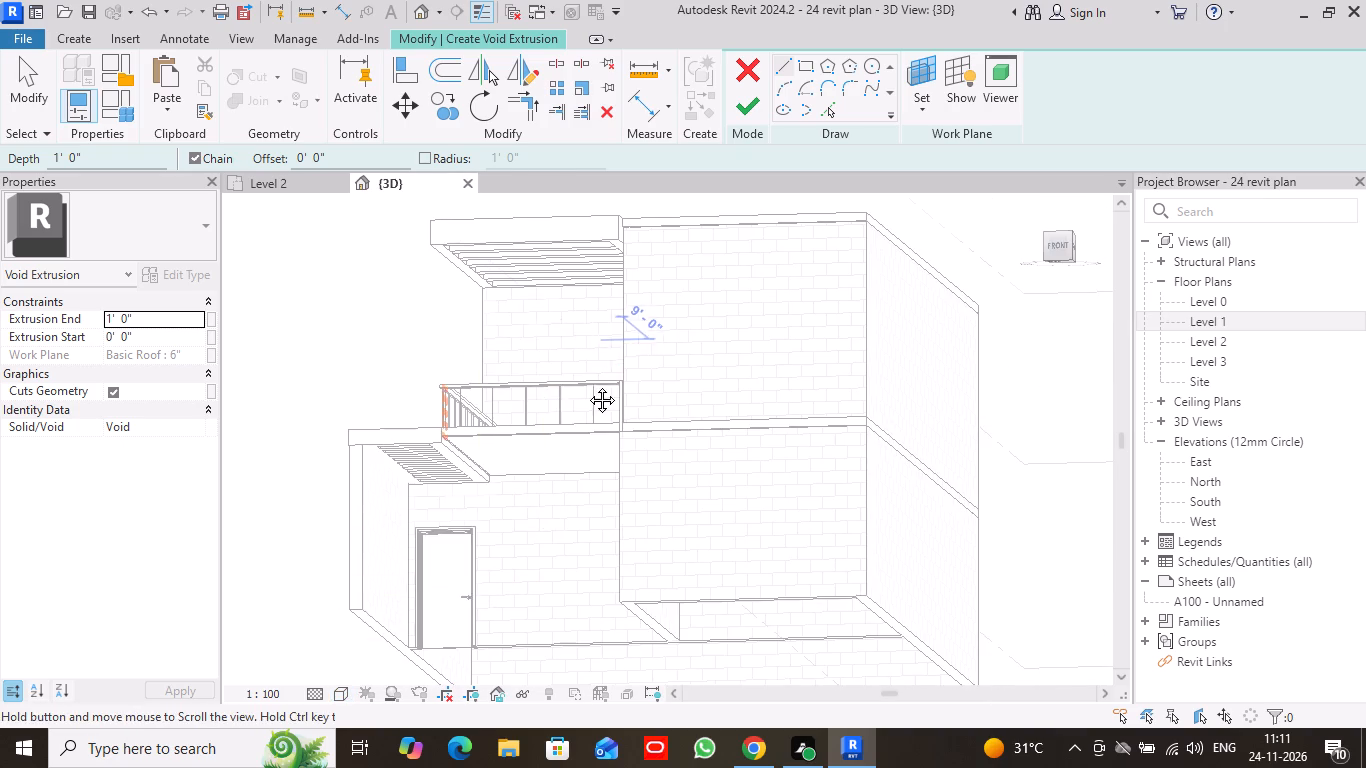
middle_click_drag(587, 385, 591, 444)
left_click(924, 109)
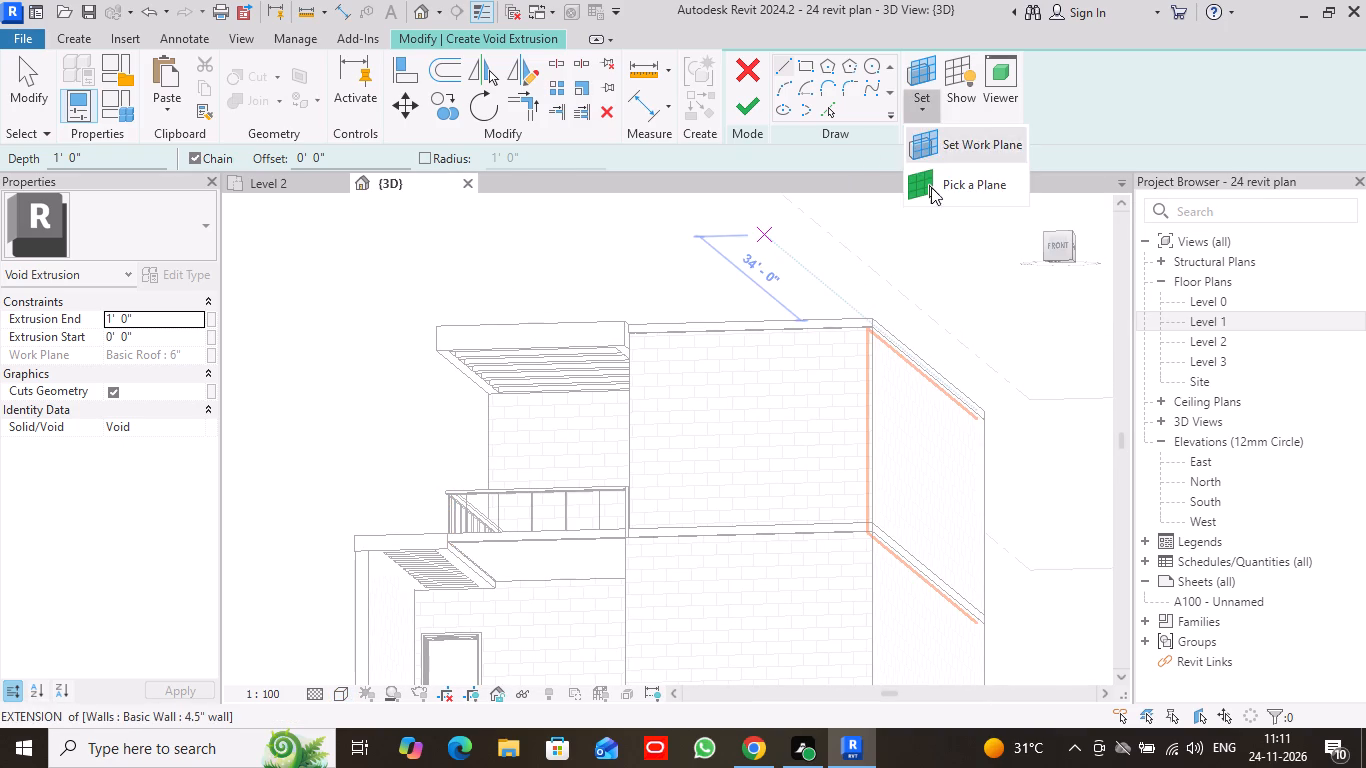
left_click(944, 192)
left_click(558, 373)
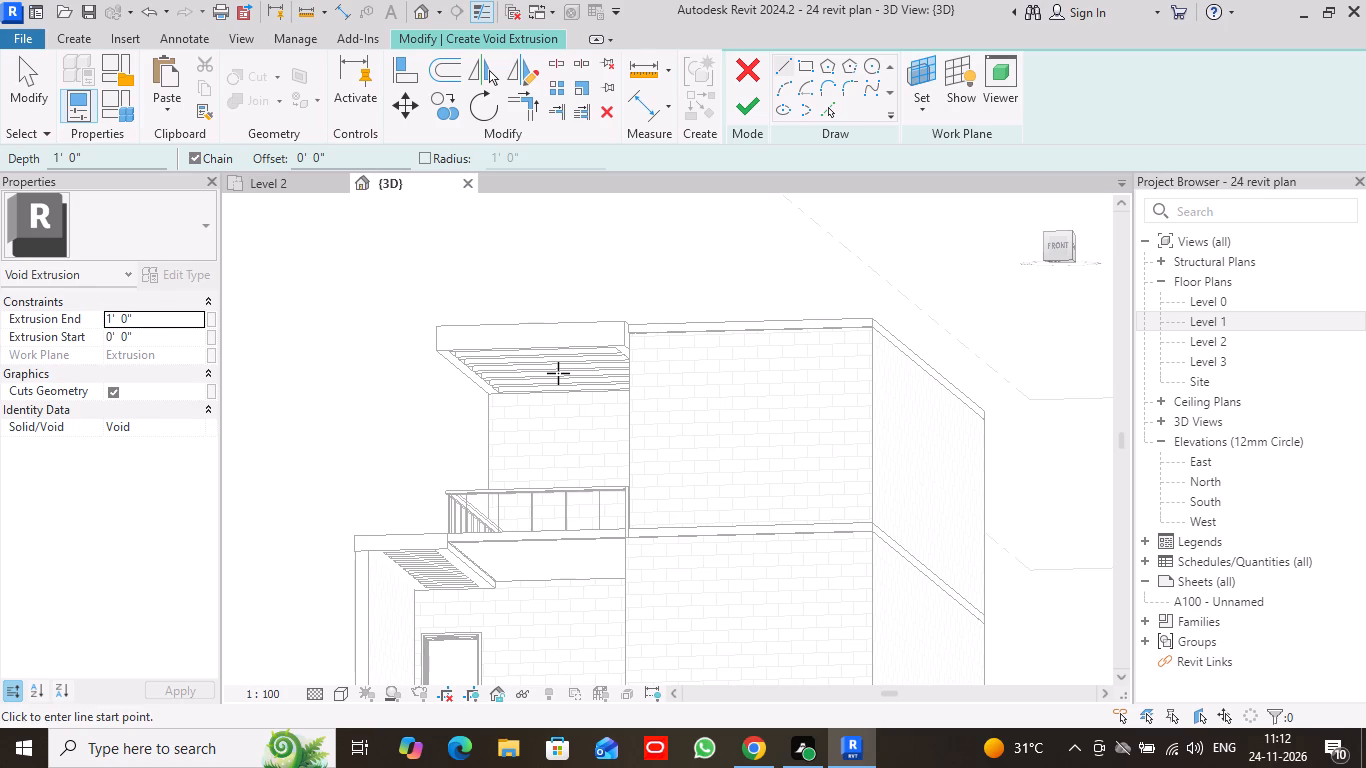
Sketch a rectangle about 9'-10" by 16'-0" along the frame's inner edges and finish it as a void extrusion 1'-0" deep.
scroll(550, 402, "up", 5)
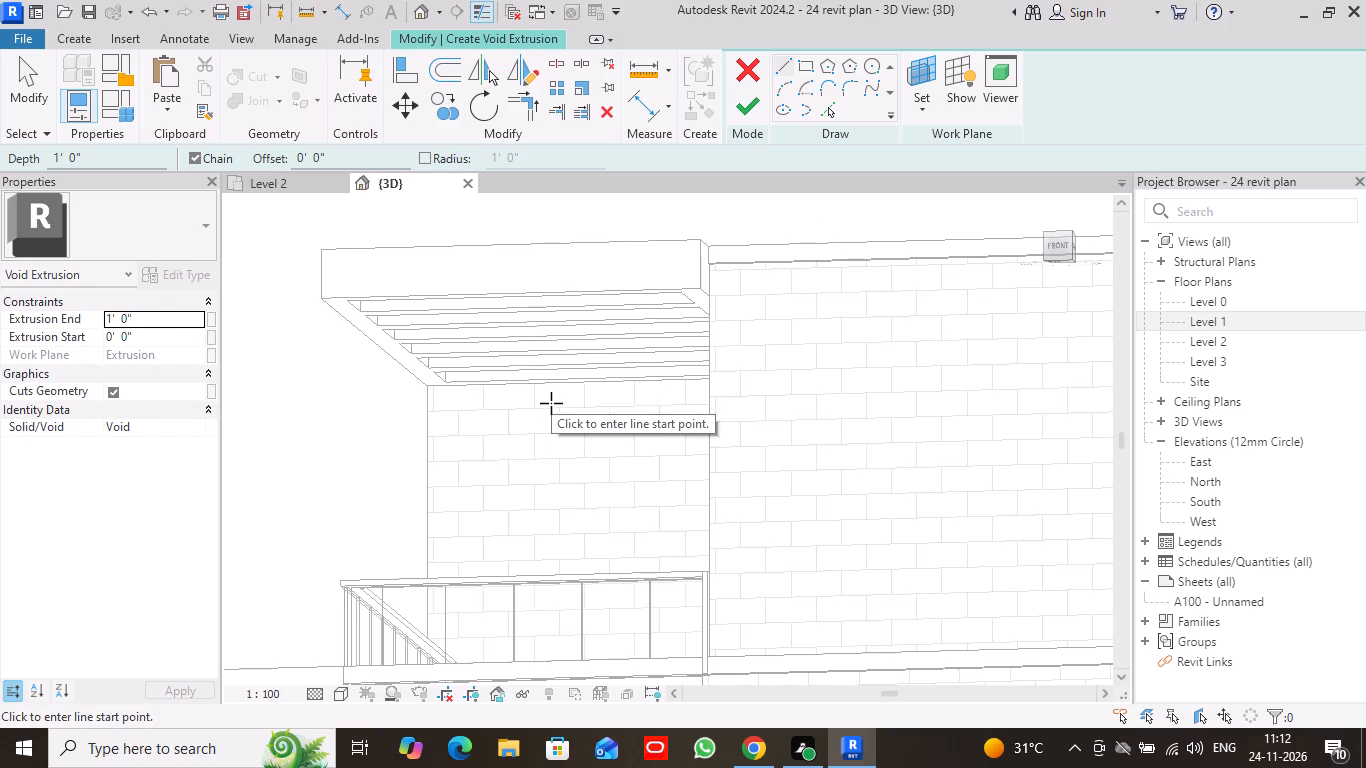
left_click(1061, 257)
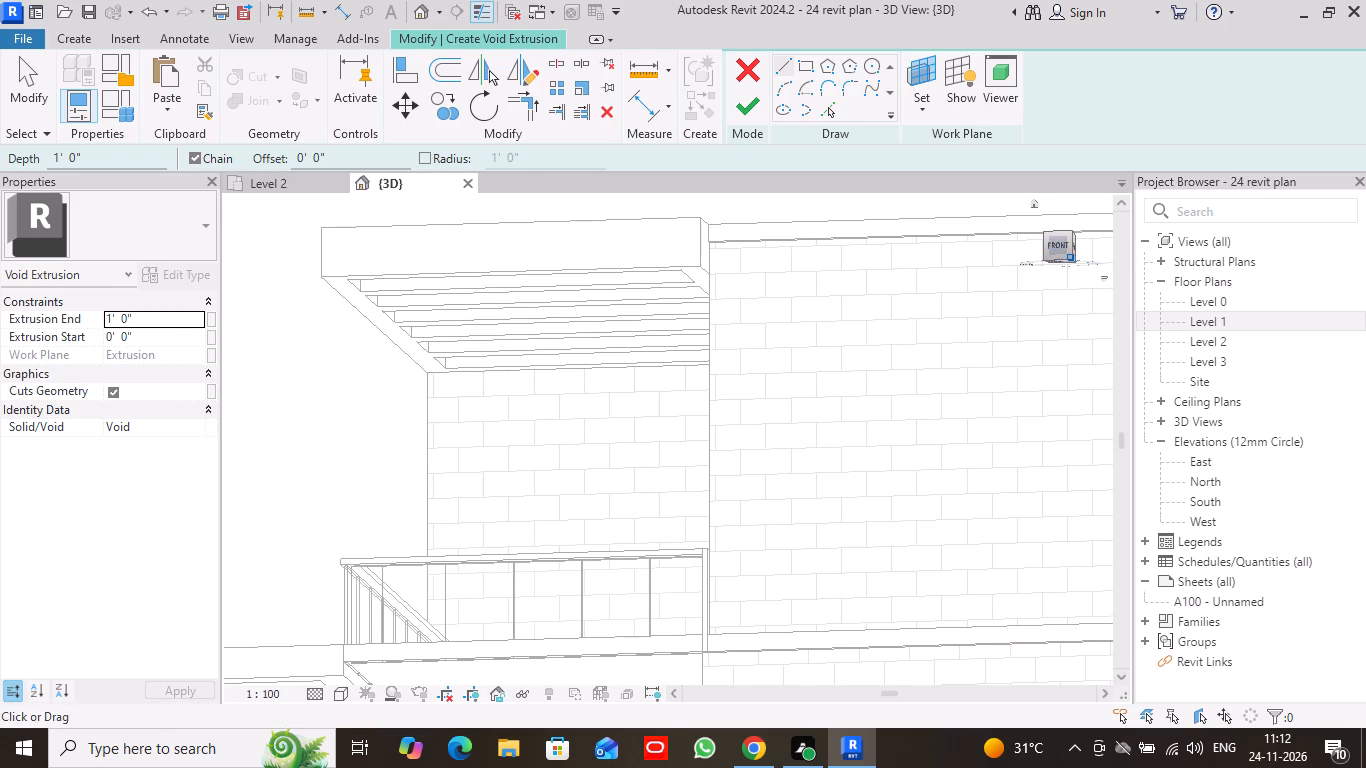
left_click_drag(1058, 259, 1057, 246)
middle_click_drag(815, 246, 875, 453)
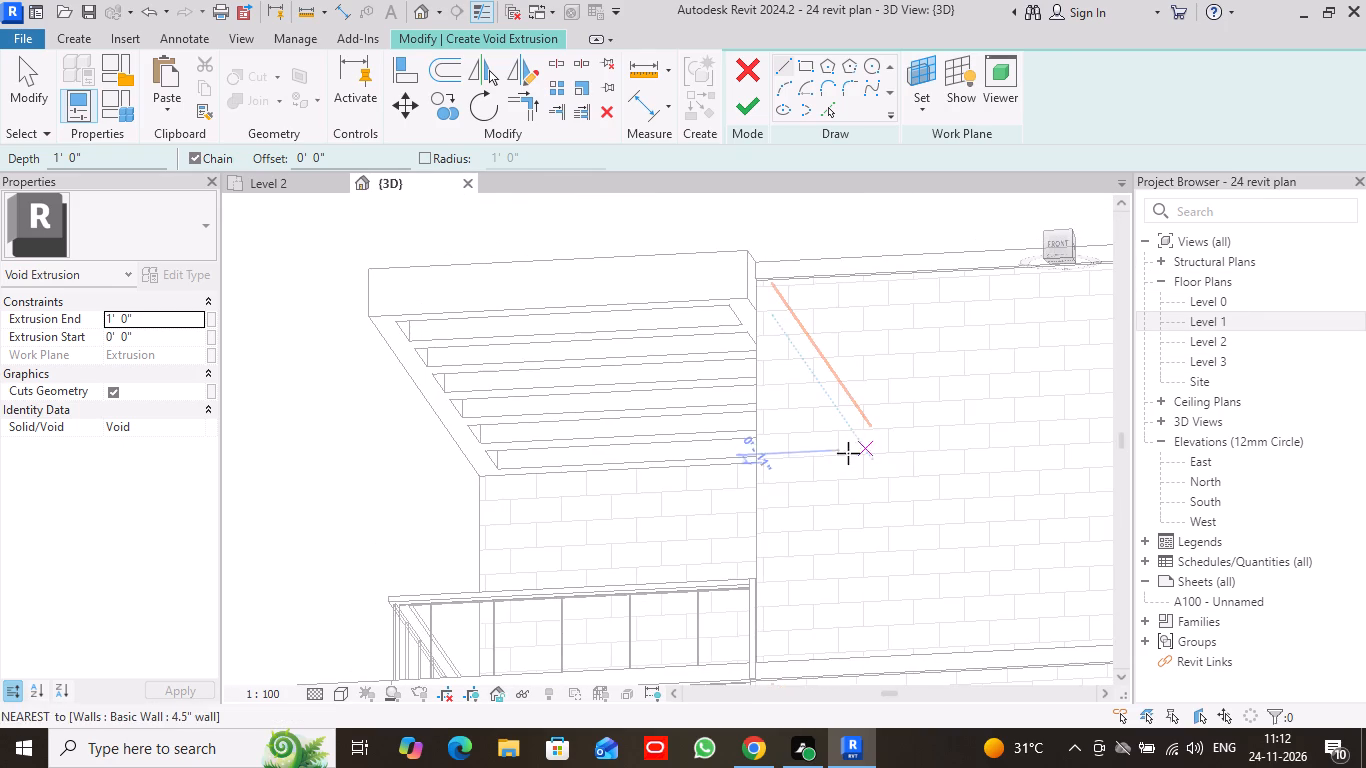
left_click(808, 69)
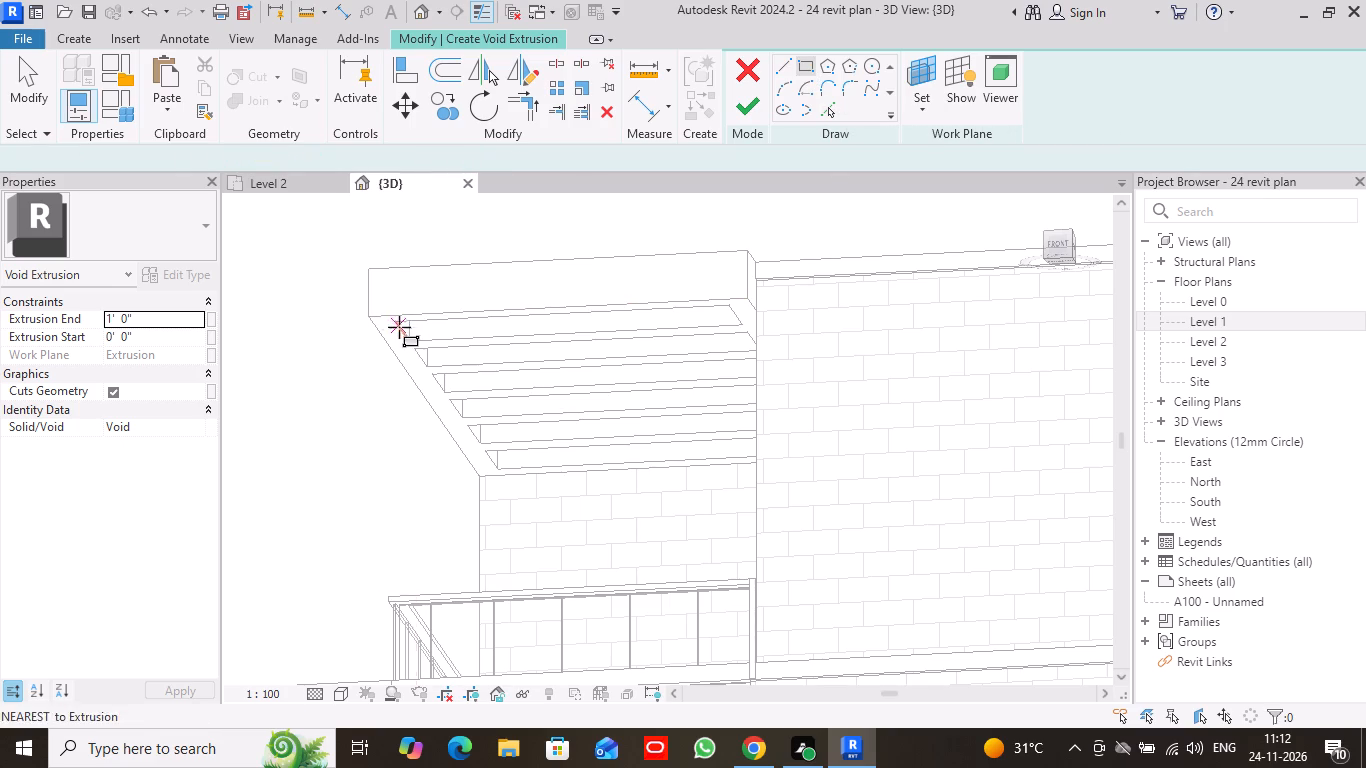
left_click(400, 320)
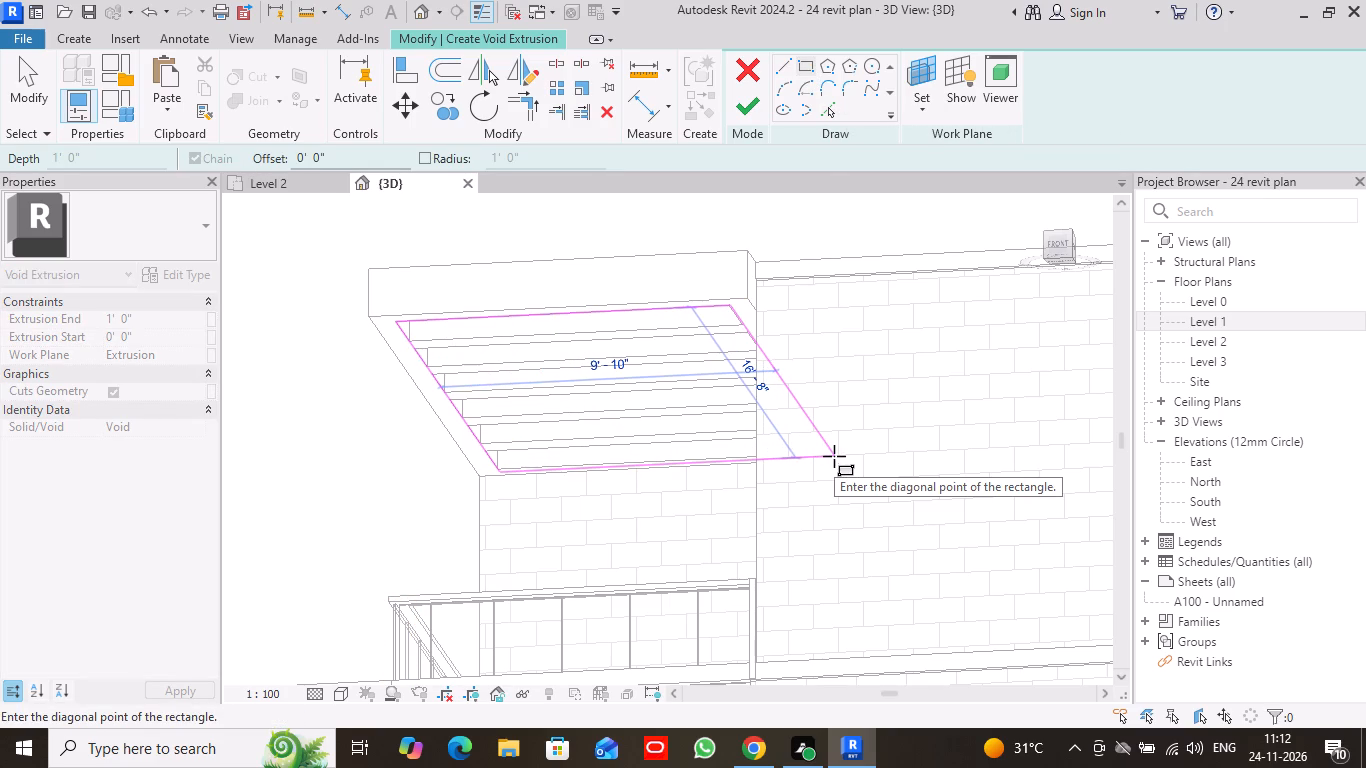
scroll(834, 456, "up", 3)
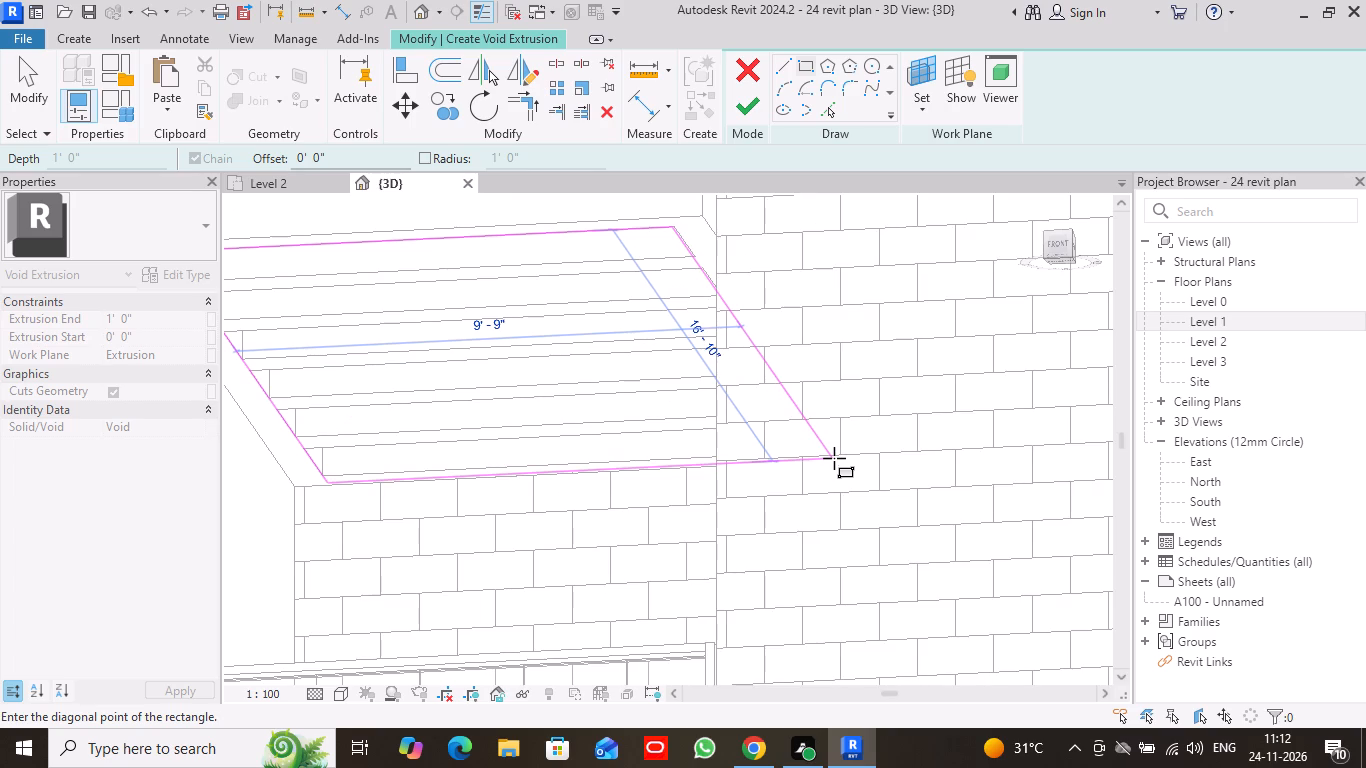
left_click(834, 458)
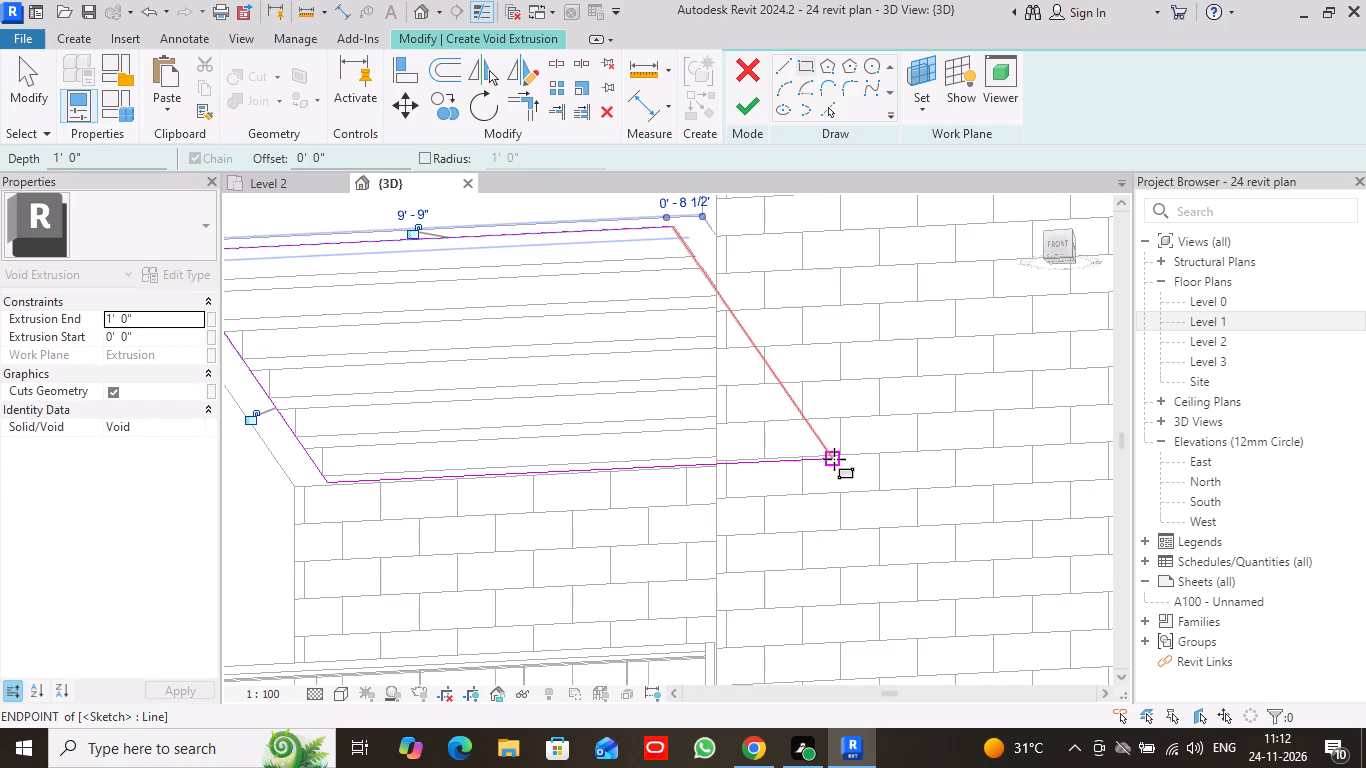
scroll(834, 459, "down", 5)
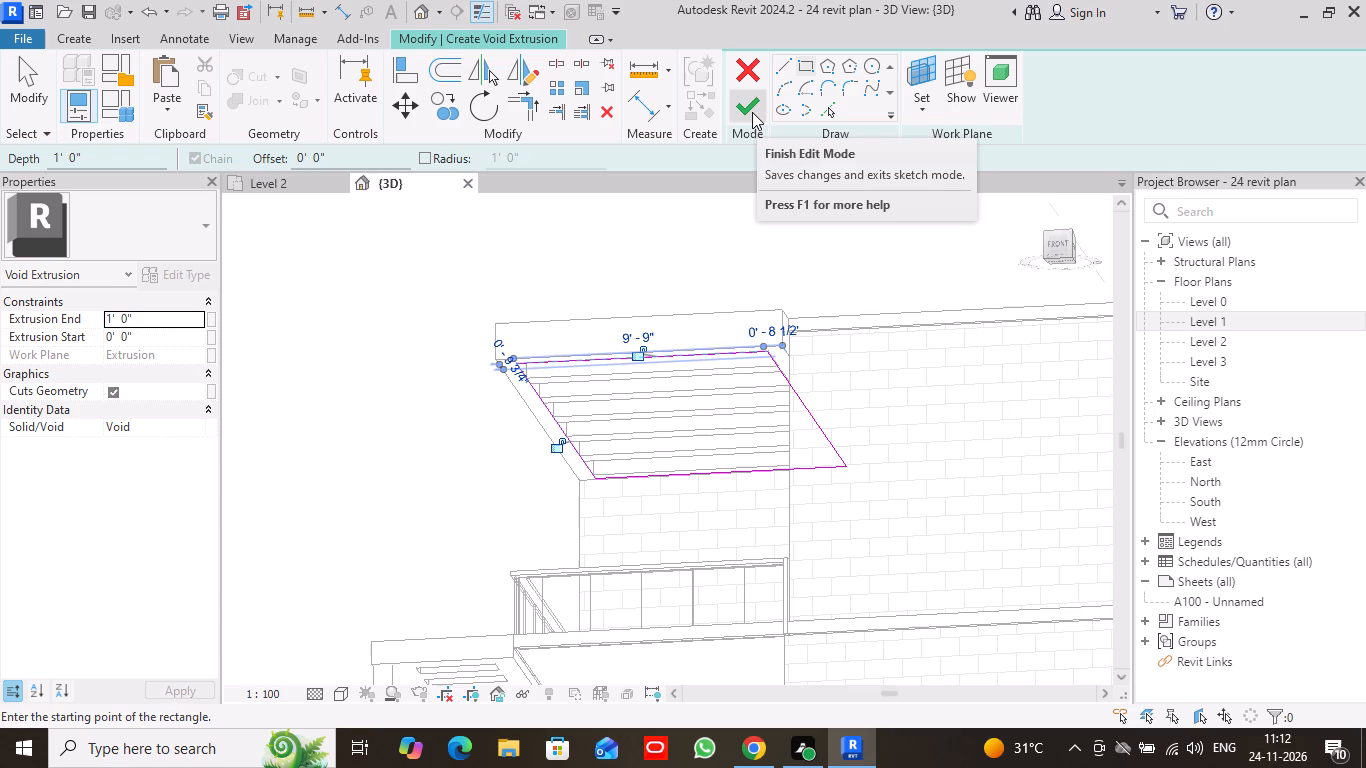
left_click(752, 112)
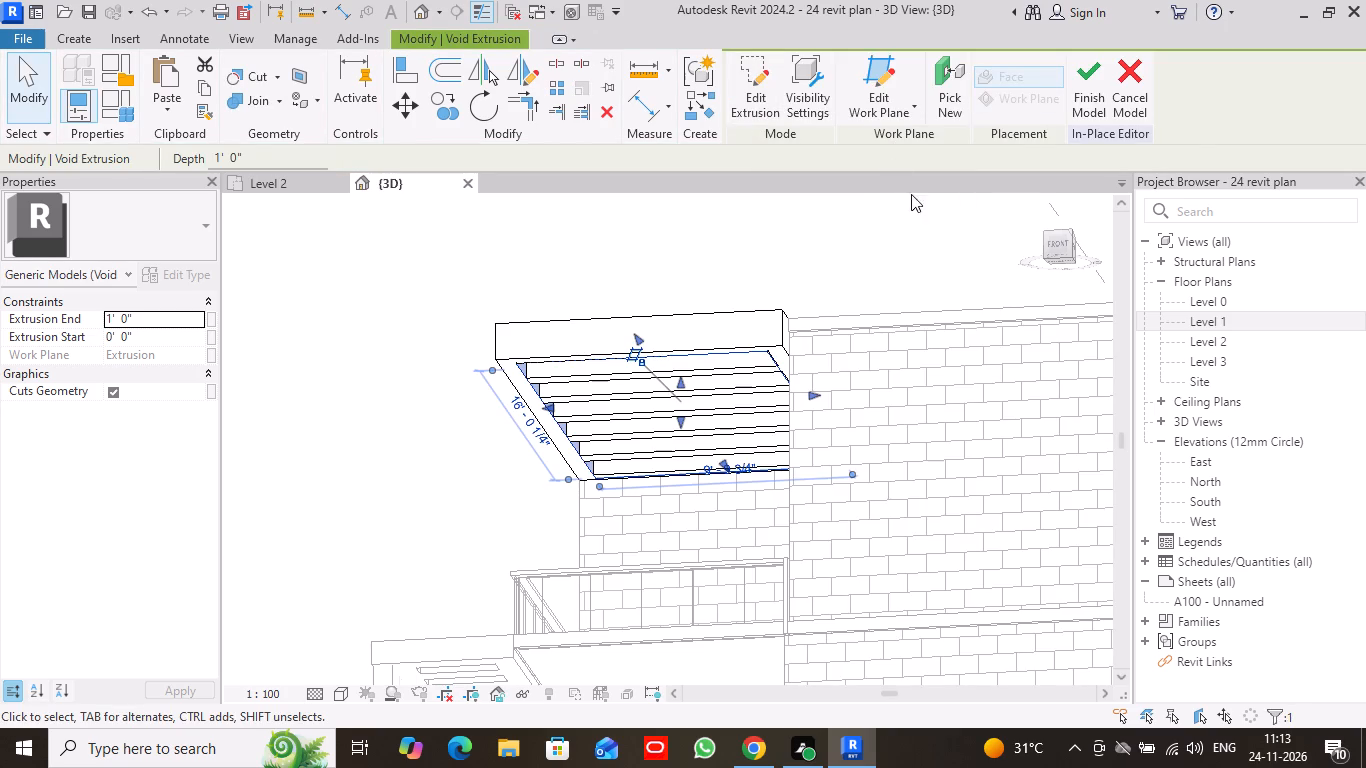
left_click(28, 89)
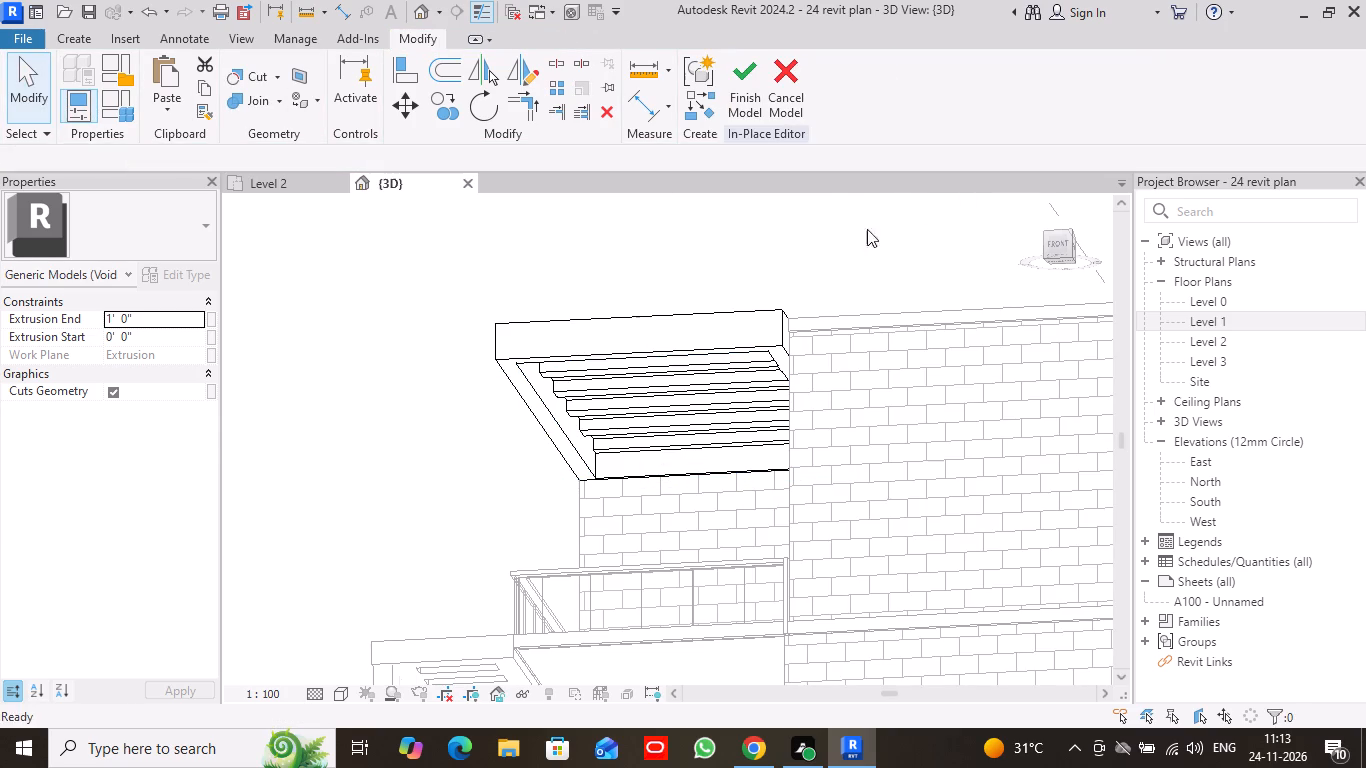
Stretch the void extrusion's lower face below the frame's underside, to an extrusion start of about -1'-7", and deselect it.
left_click_drag(1047, 229, 1052, 251)
scroll(943, 429, "down", 2)
middle_click_drag(989, 489, 821, 271)
left_click_drag(1070, 261, 1064, 248)
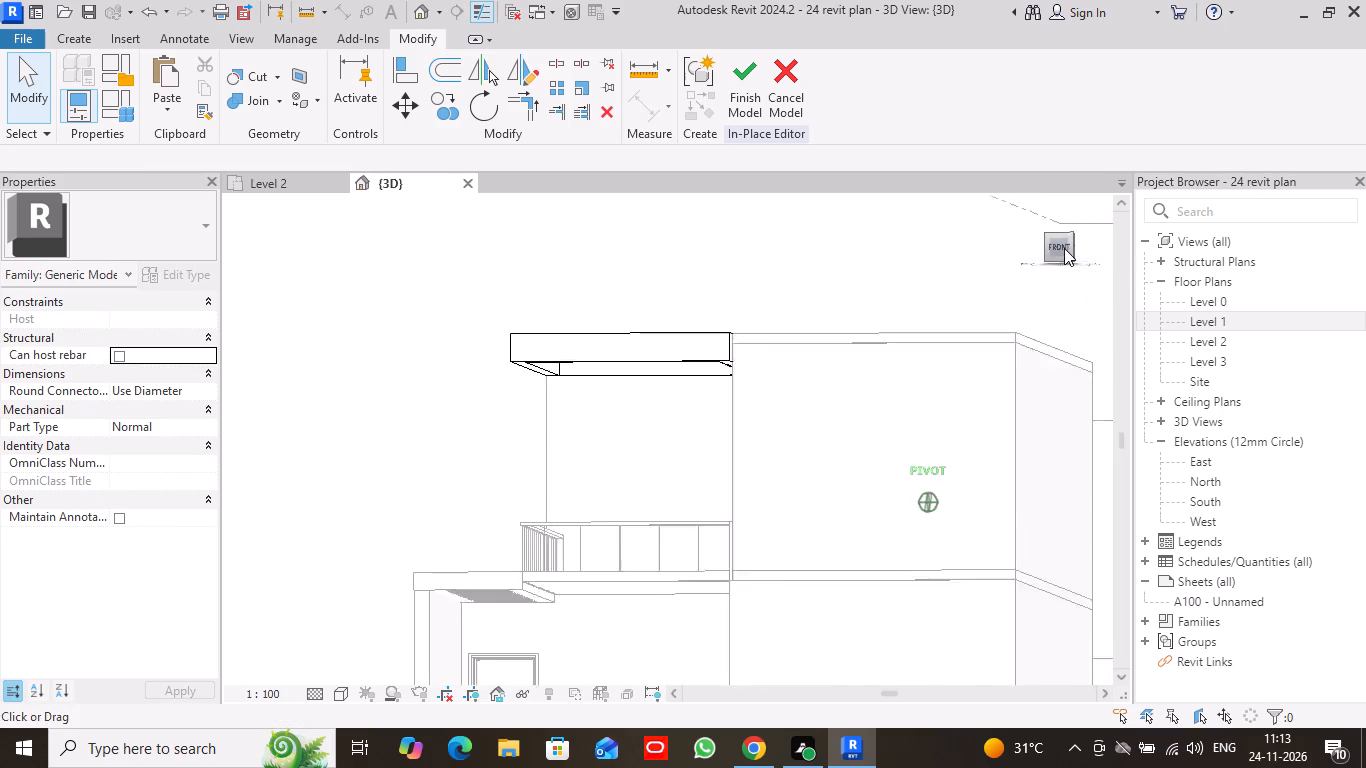
left_click_drag(1064, 248, 1060, 234)
middle_click_drag(853, 269, 890, 373)
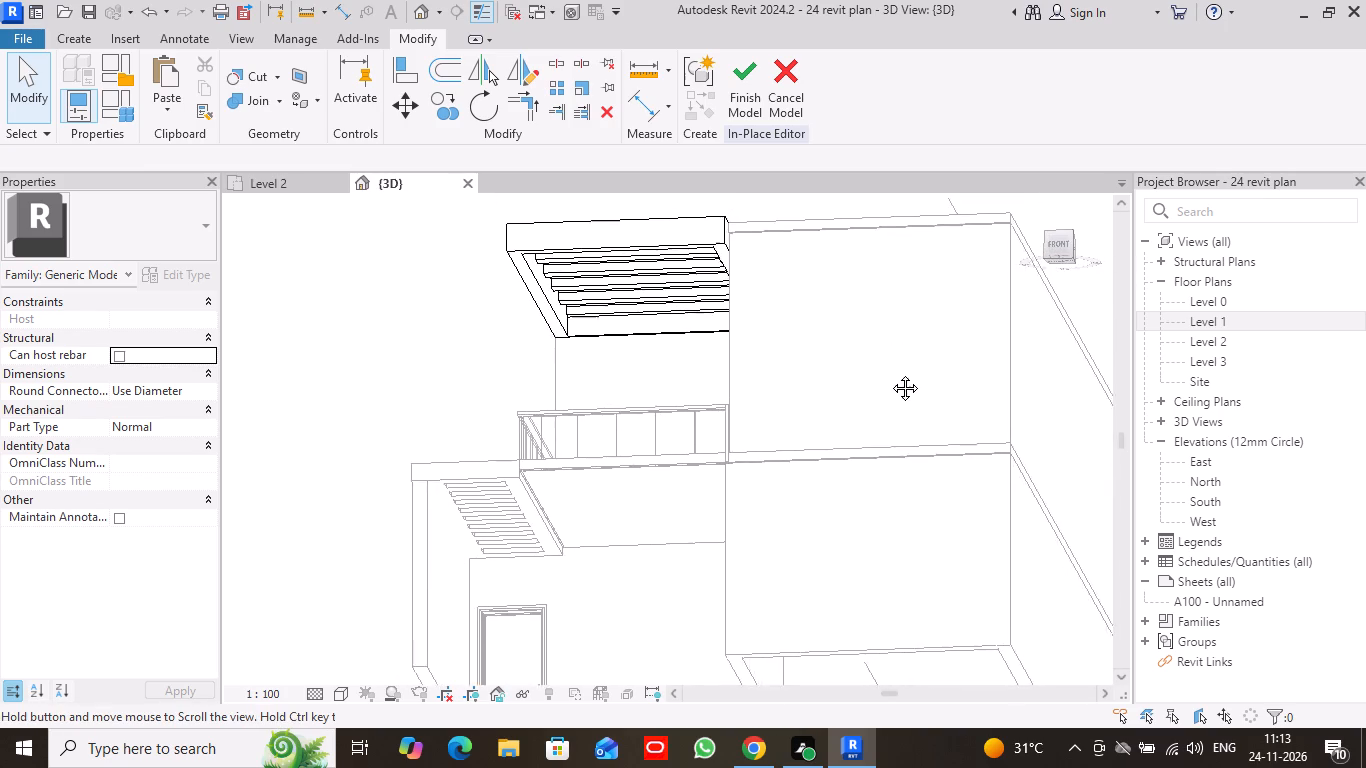
middle_click_drag(890, 373, 909, 445)
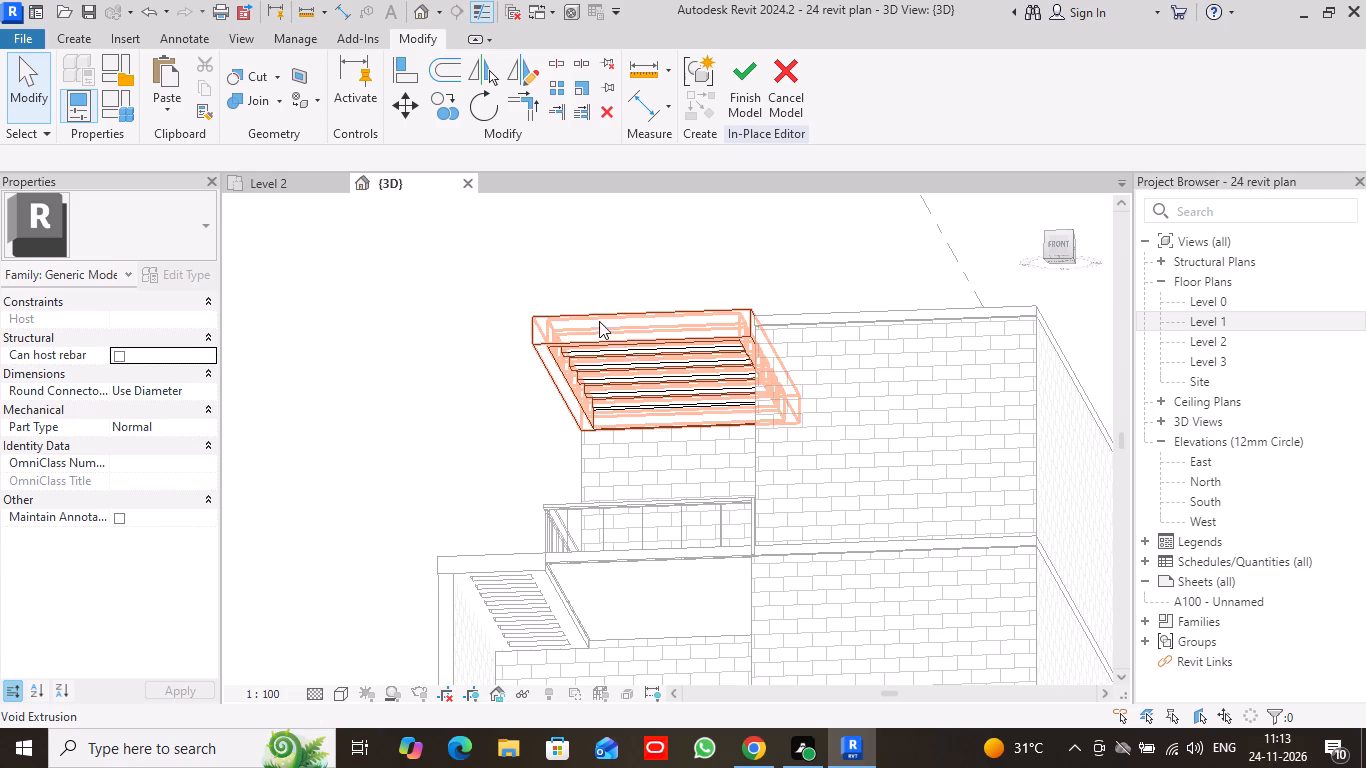
left_click(643, 375)
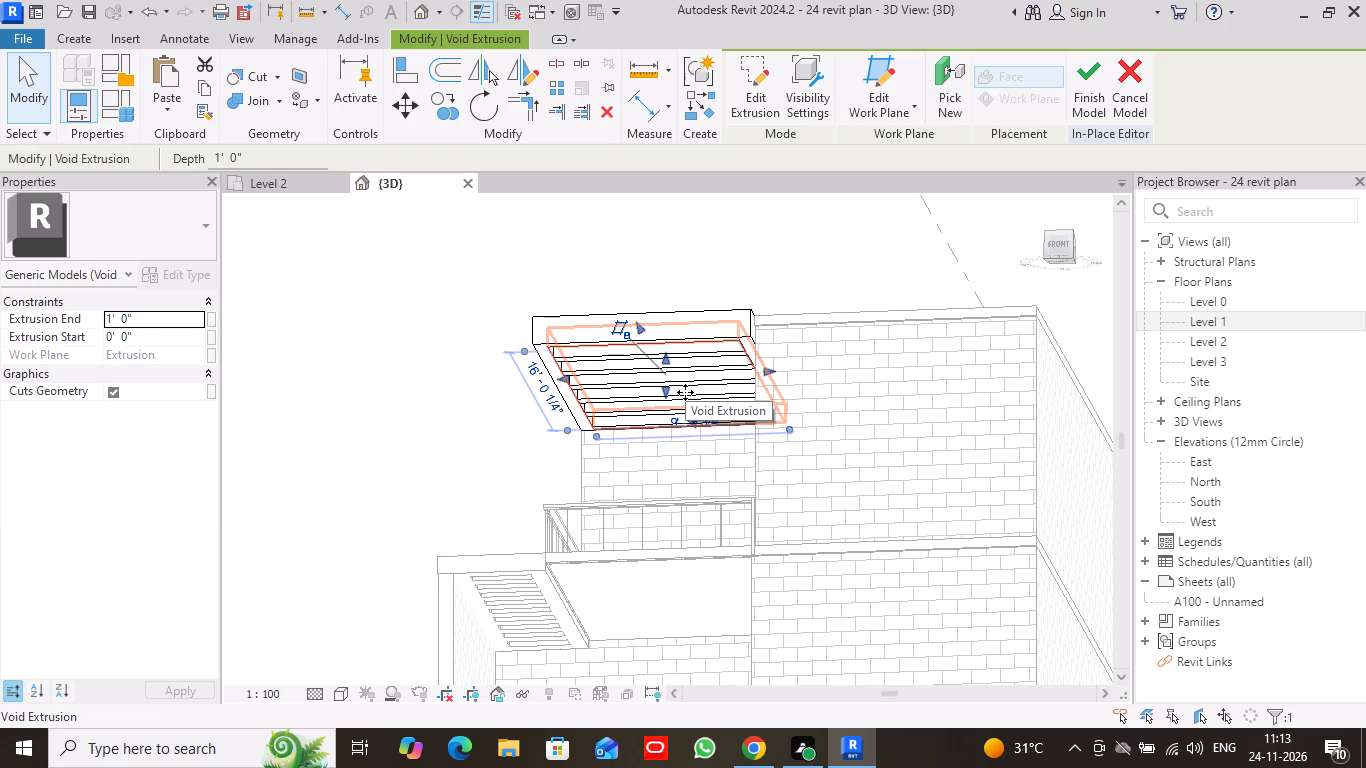
left_click_drag(665, 387, 665, 397)
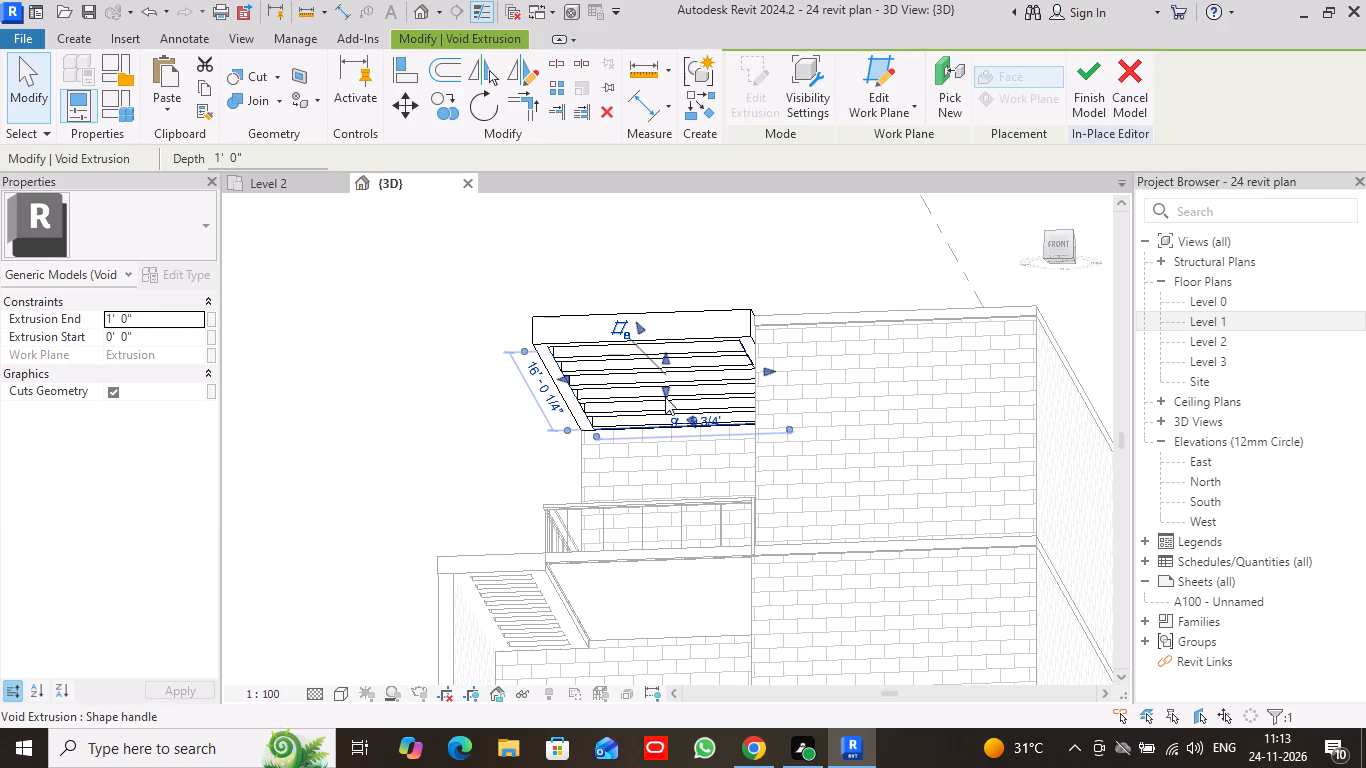
left_click_drag(665, 397, 664, 415)
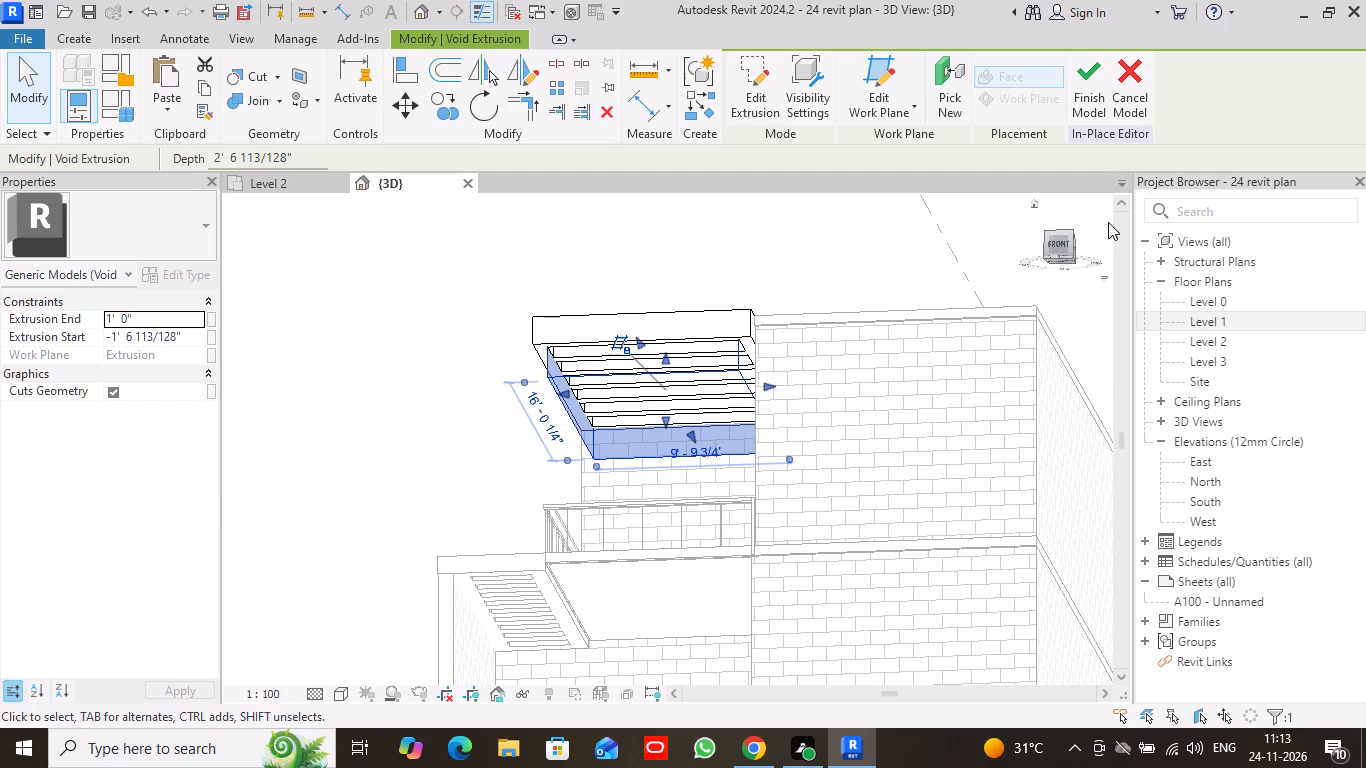
left_click(32, 86)
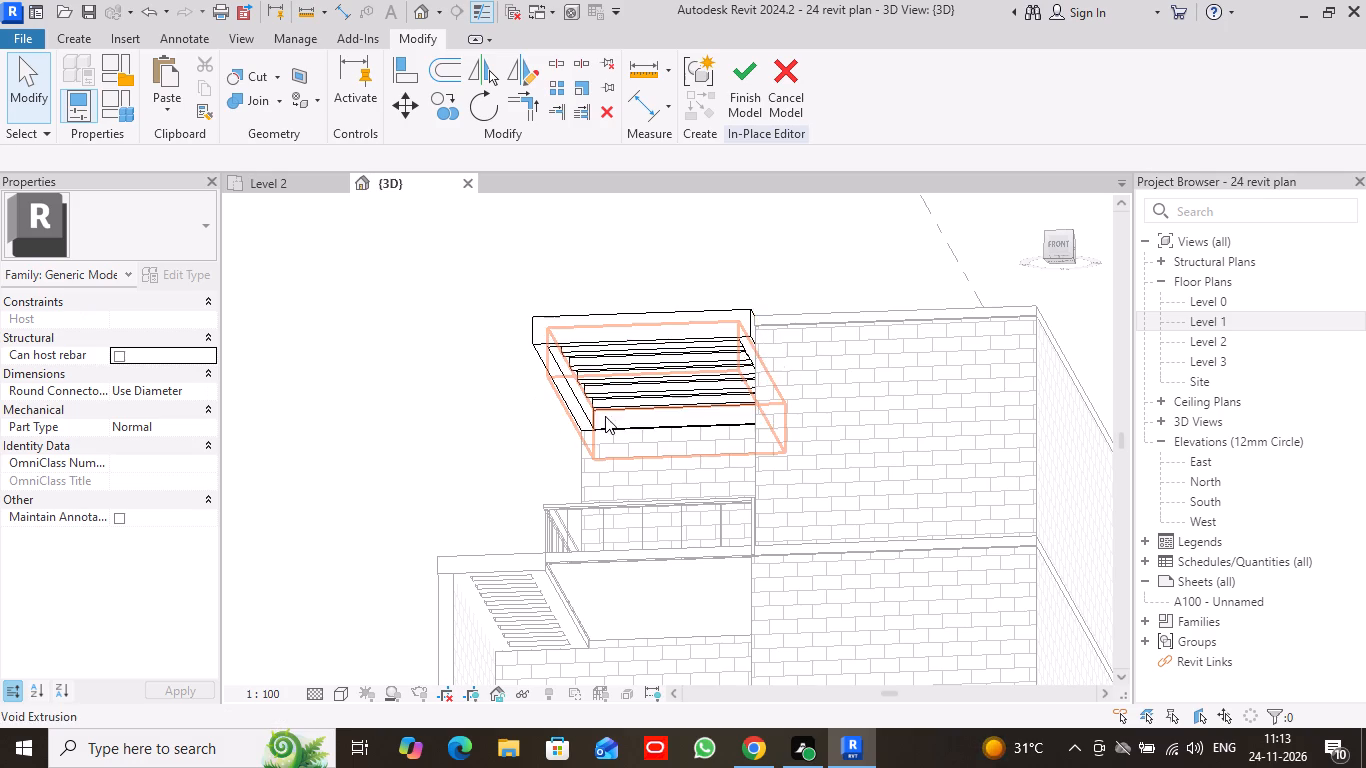
Open the upper crossbar frame extrusion's sketch for editing in a top view.
scroll(629, 416, "up", 5)
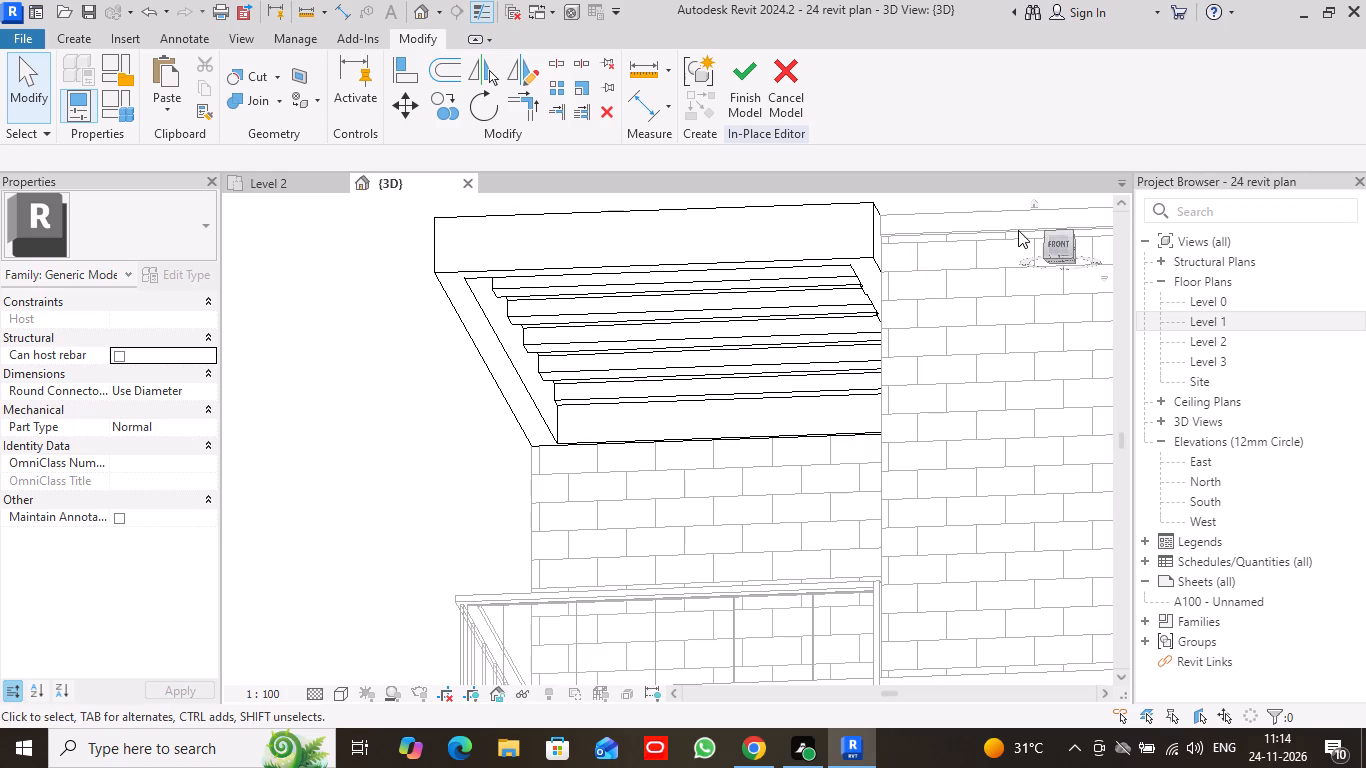
left_click_drag(1045, 234, 1059, 251)
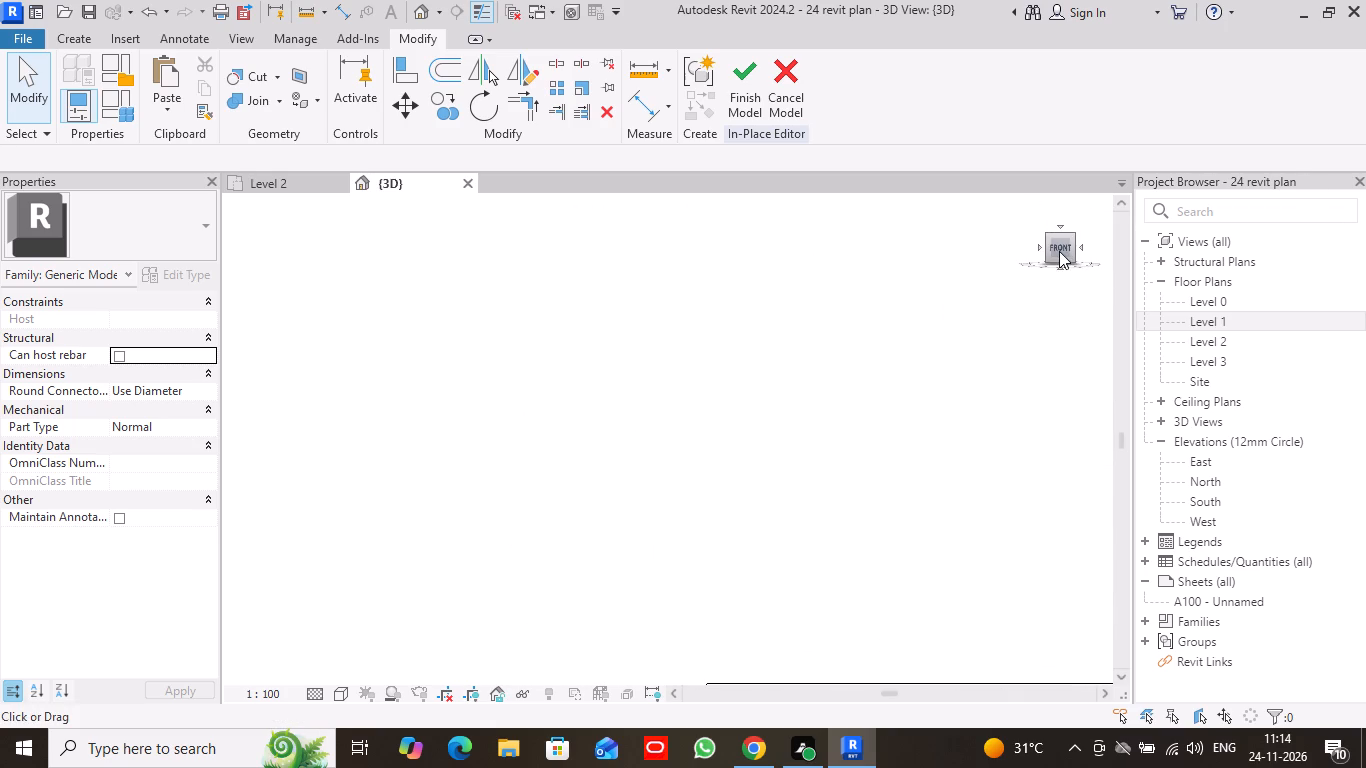
left_click_drag(1059, 251, 1065, 242)
scroll(962, 403, "down", 7)
middle_click_drag(991, 439, 780, 344)
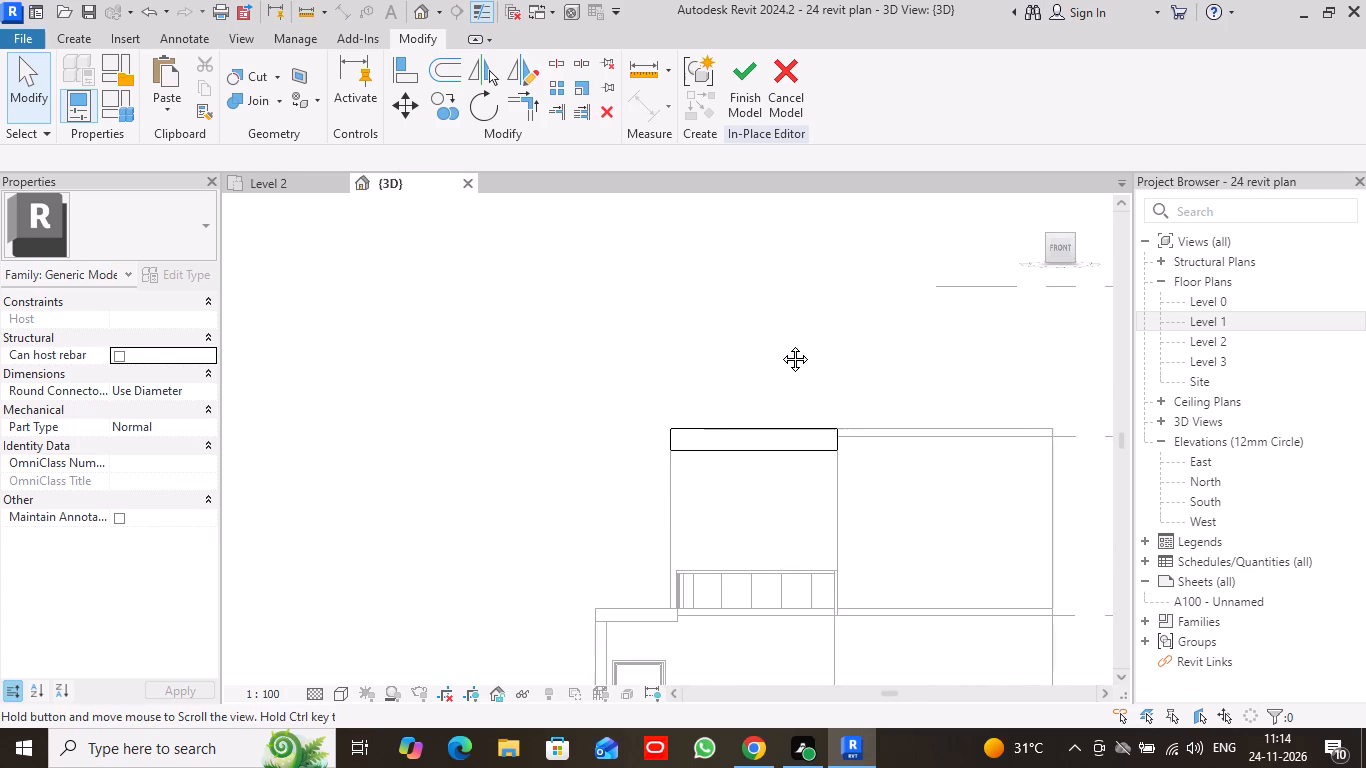
middle_click_drag(780, 344, 779, 344)
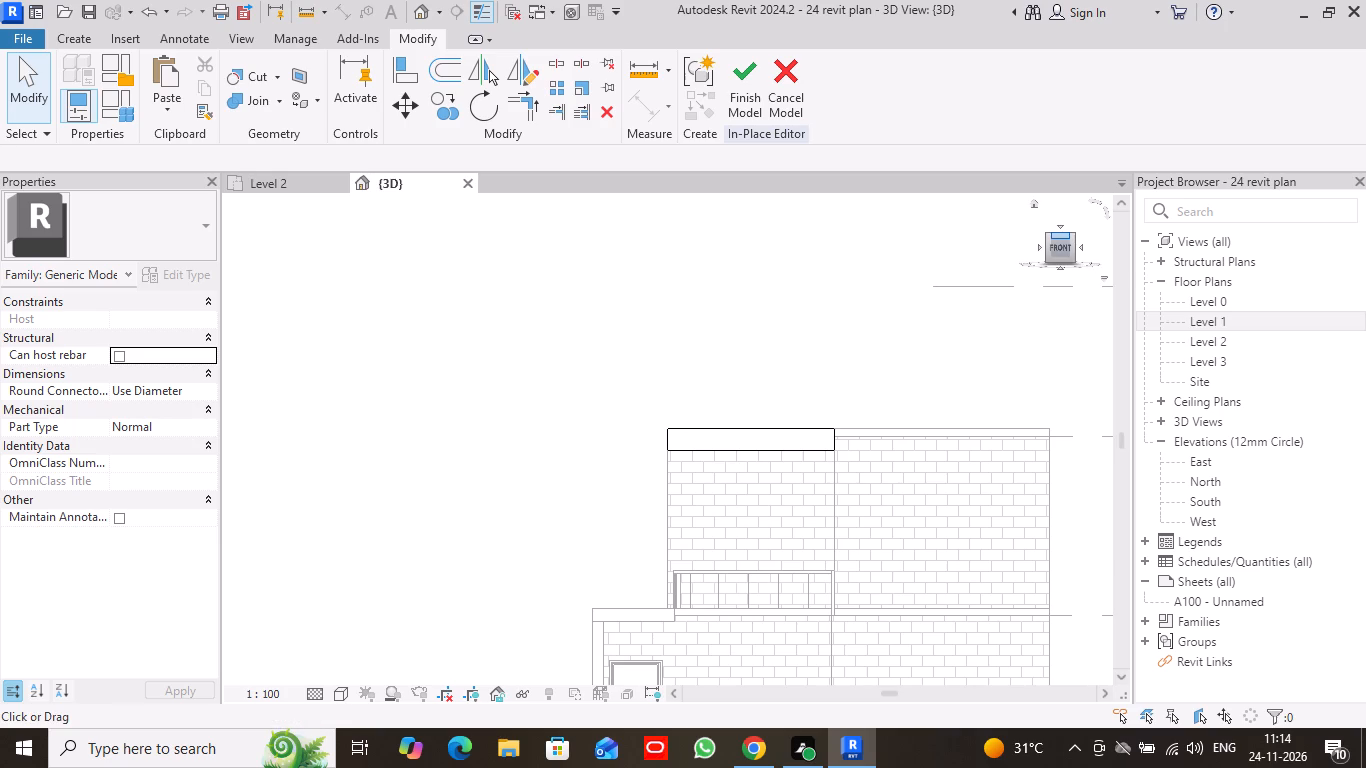
left_click(1058, 225)
middle_click_drag(742, 616, 866, 345)
scroll(823, 411, "up", 8)
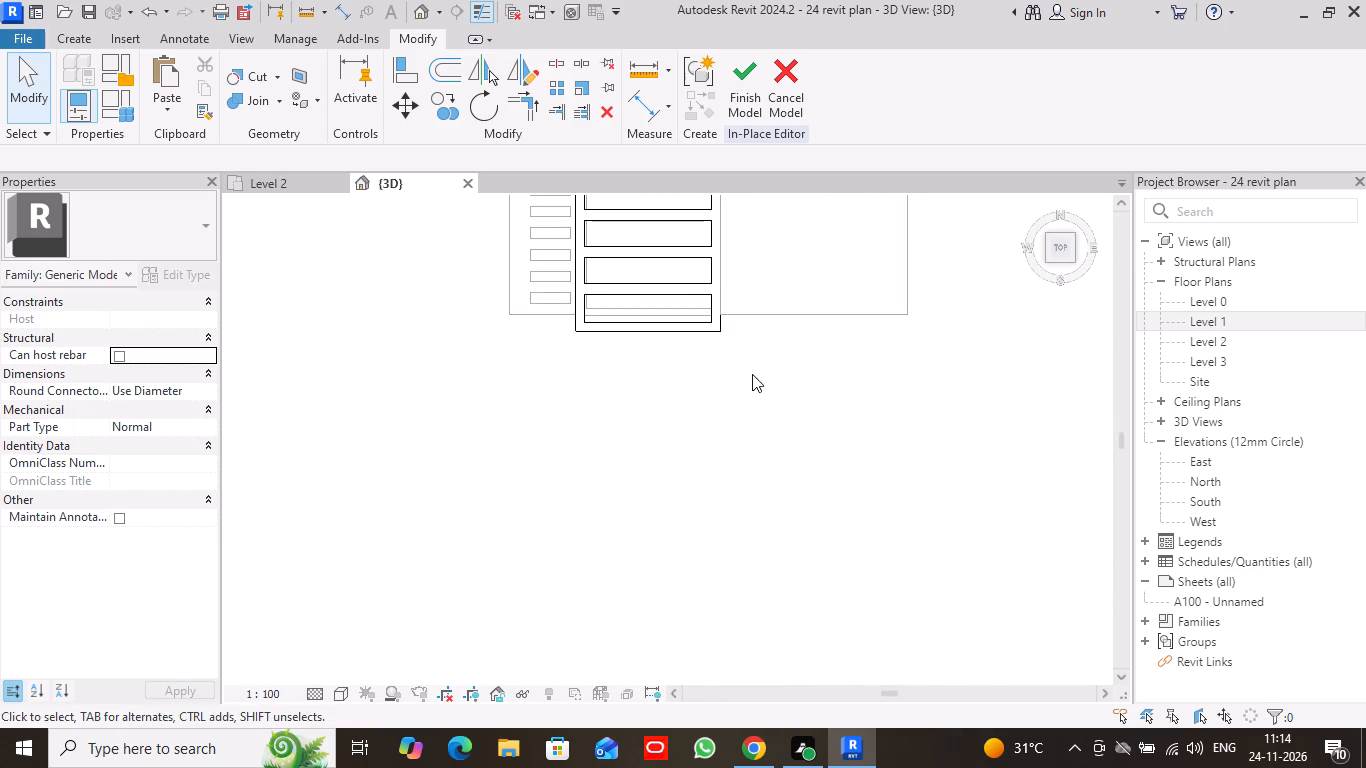
middle_click_drag(752, 374, 761, 548)
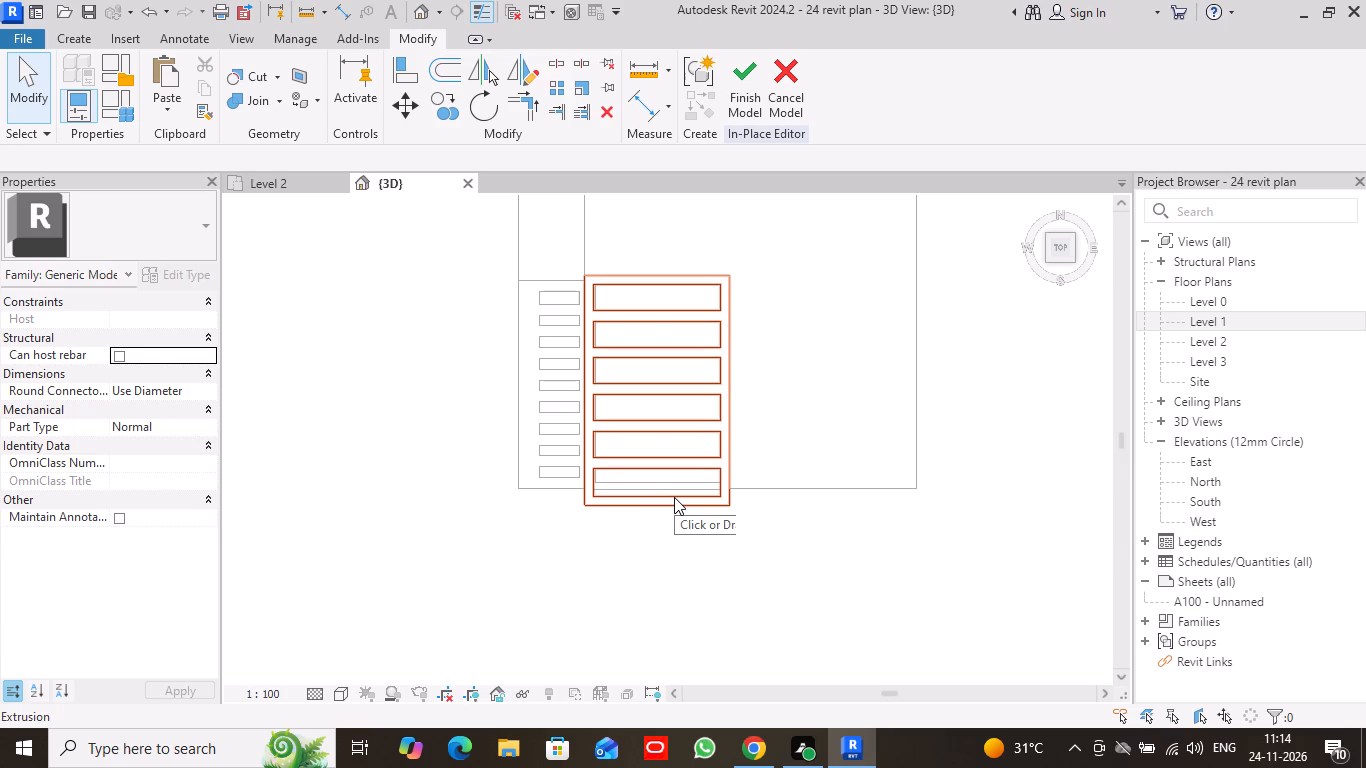
double_click(674, 497)
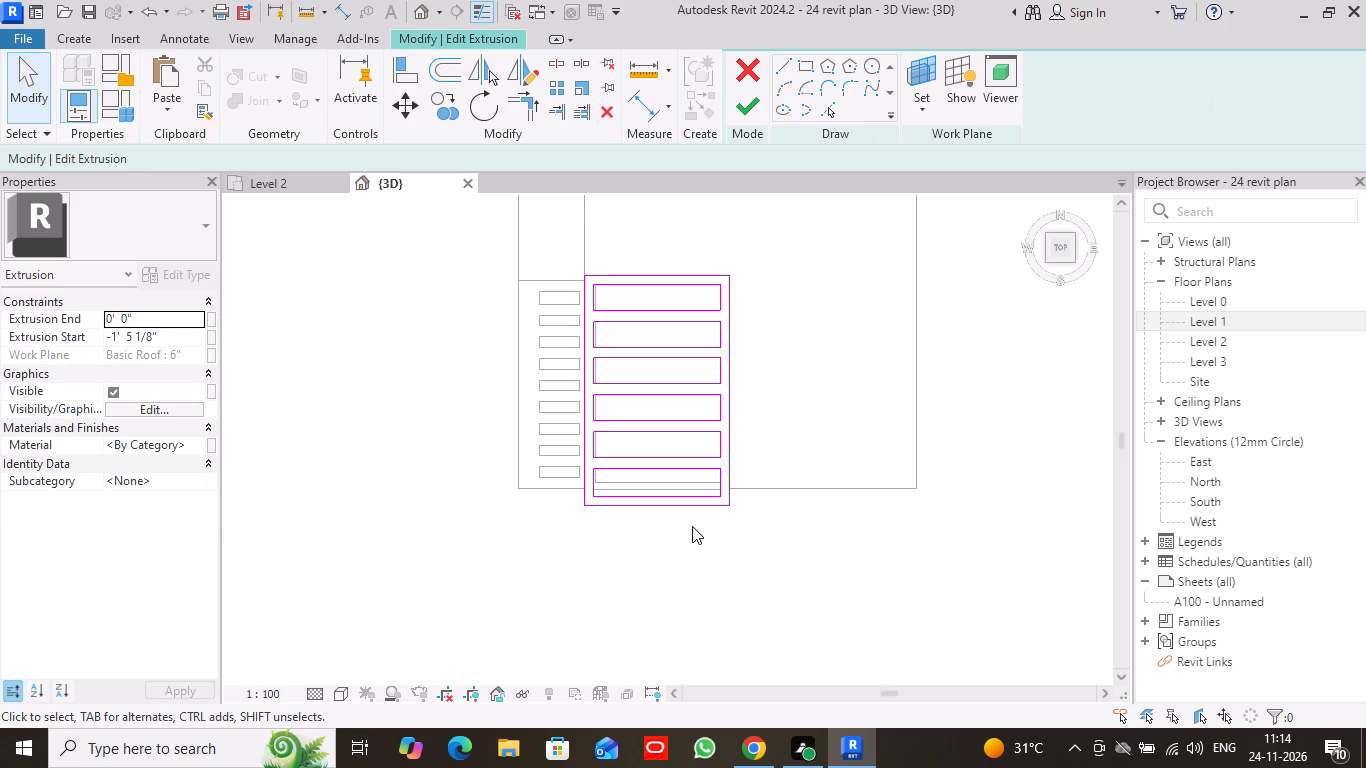
Sketch a line about 5'-0" long extending the frame's front edge outward from its front corner, past the main block's wall.
left_click(780, 67)
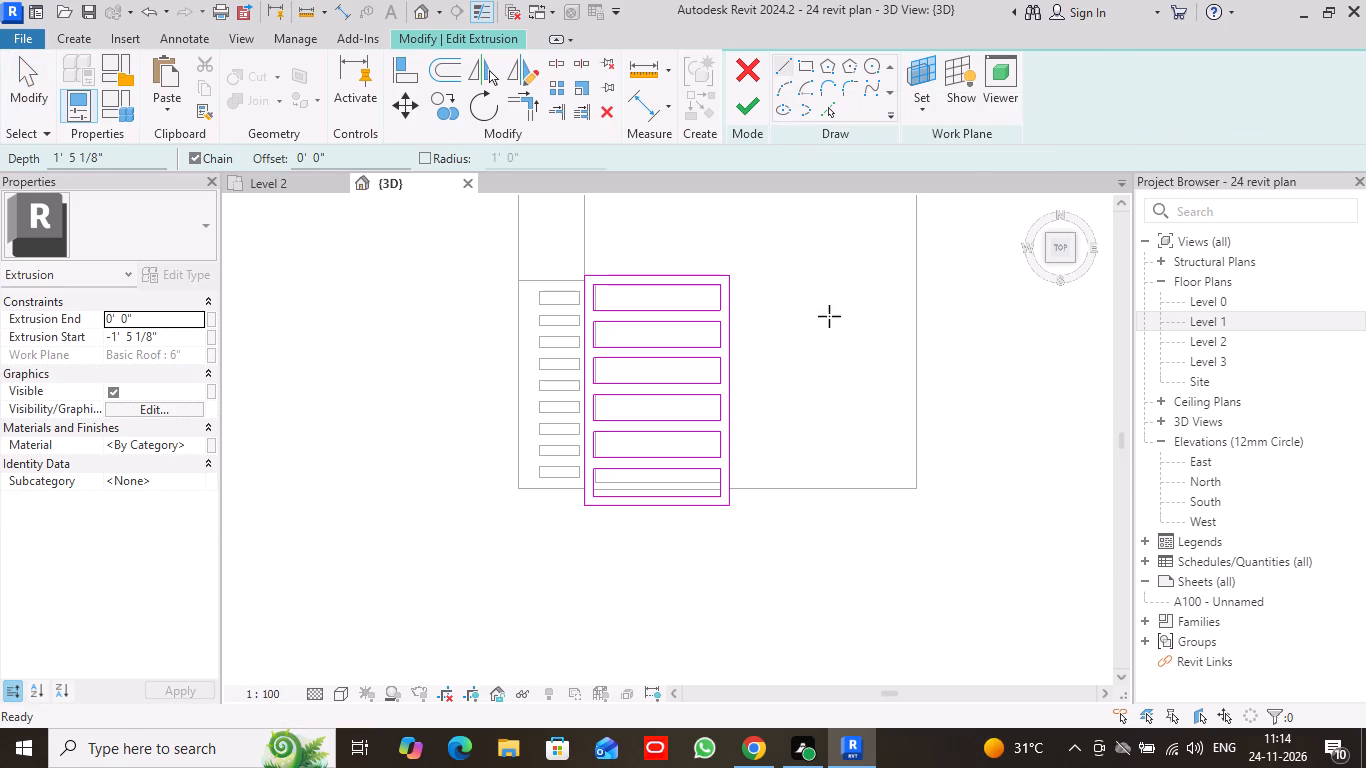
scroll(741, 555, "up", 4)
middle_click_drag(859, 485, 825, 431)
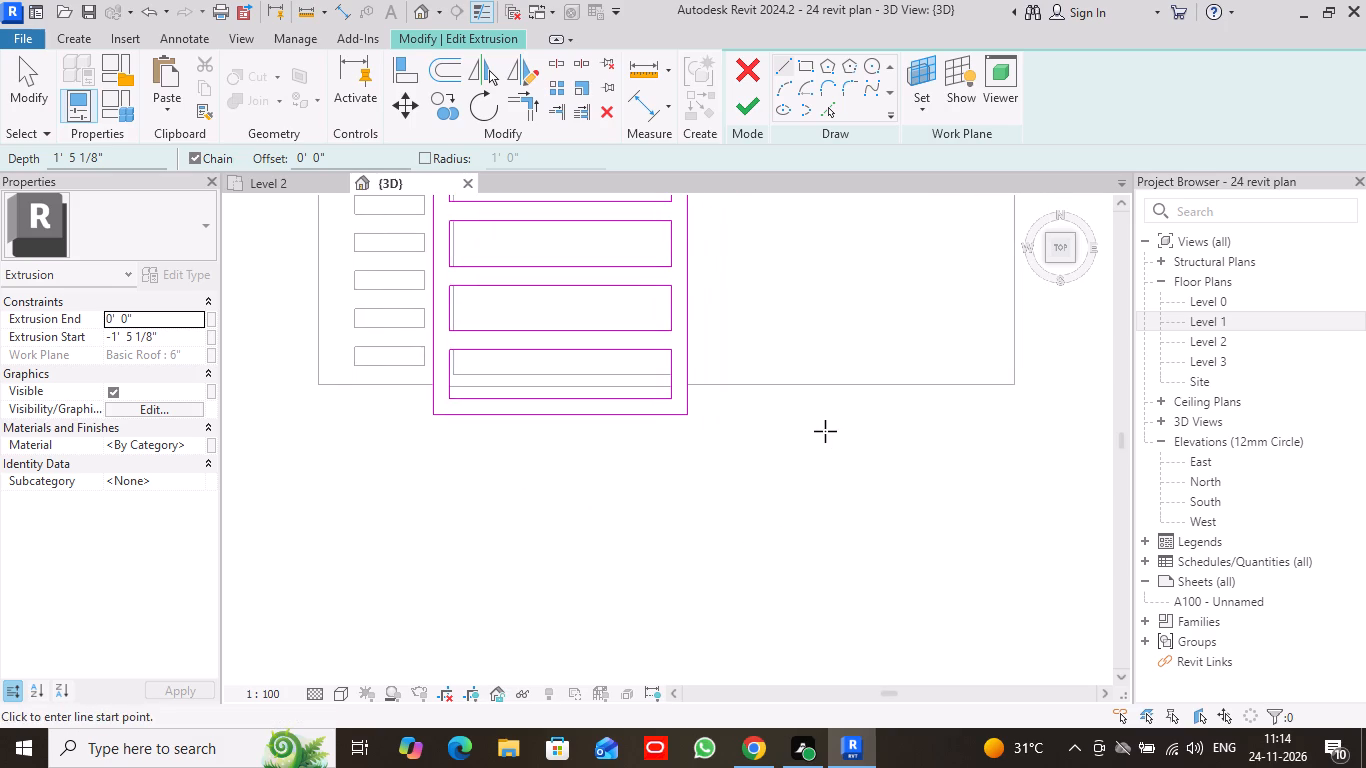
scroll(825, 431, "up", 2)
middle_click_drag(769, 434, 813, 430)
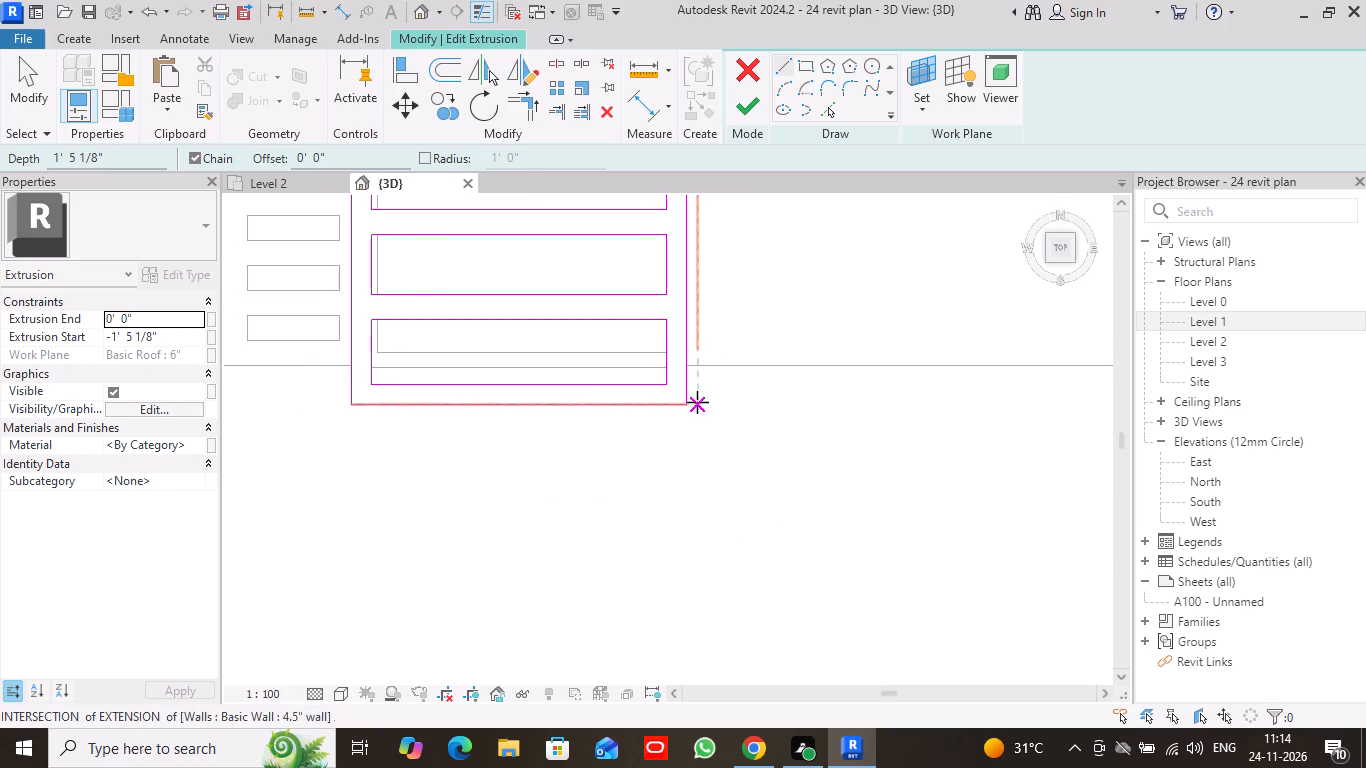
left_click(684, 402)
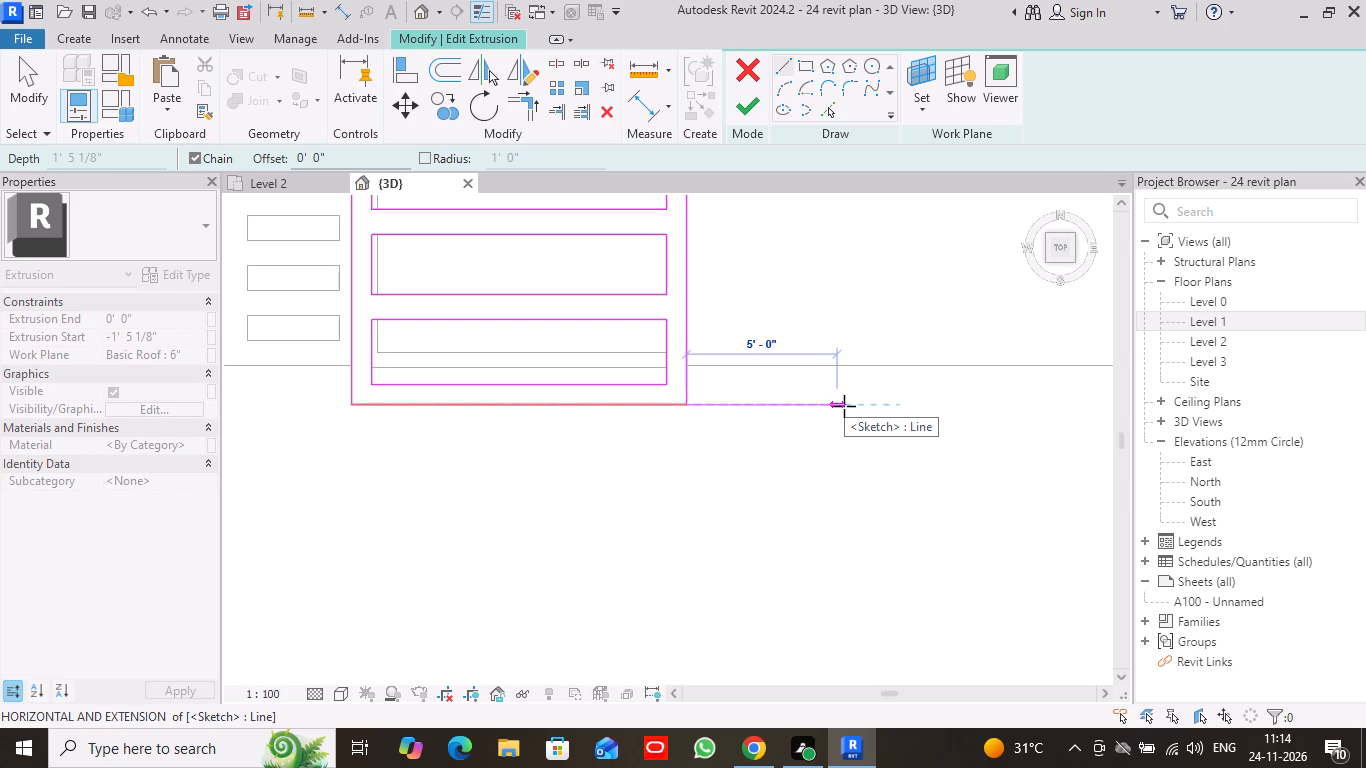
left_click(844, 406)
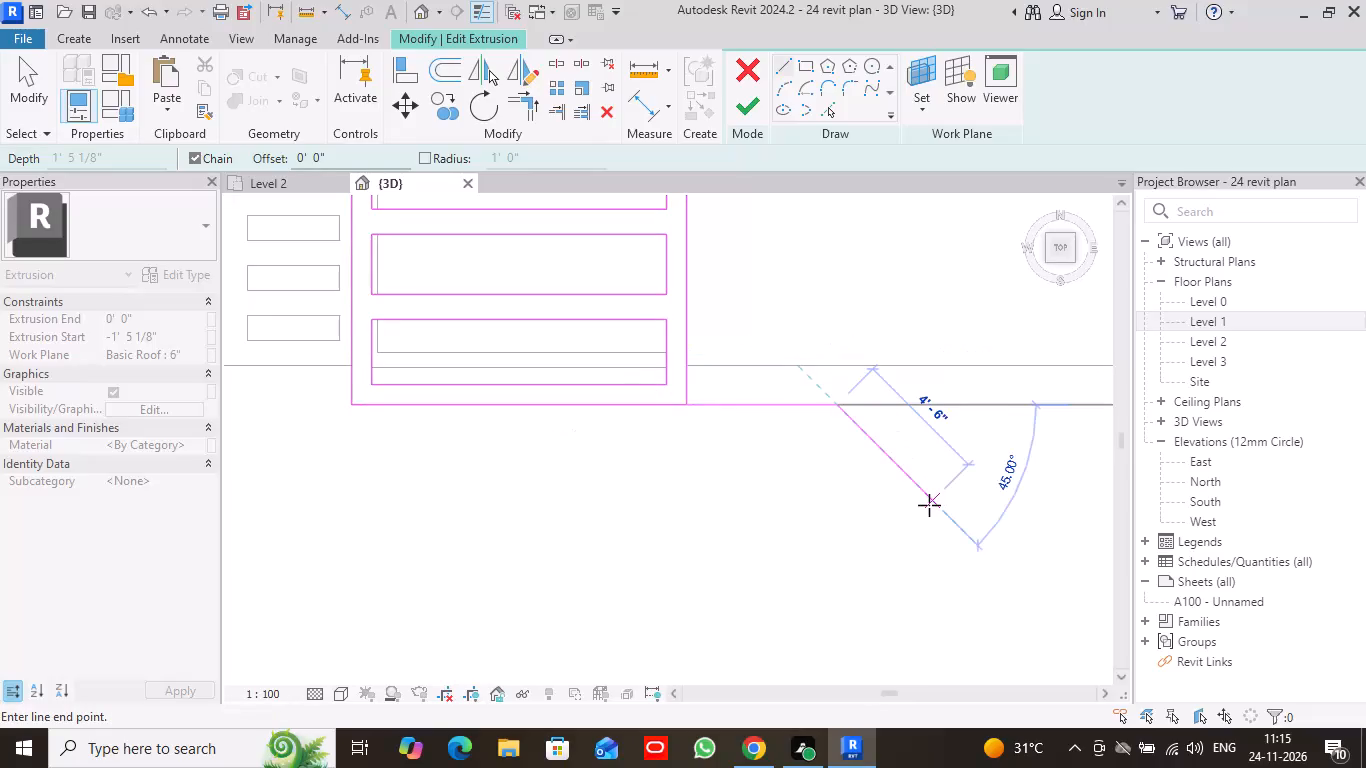
key("Escape")
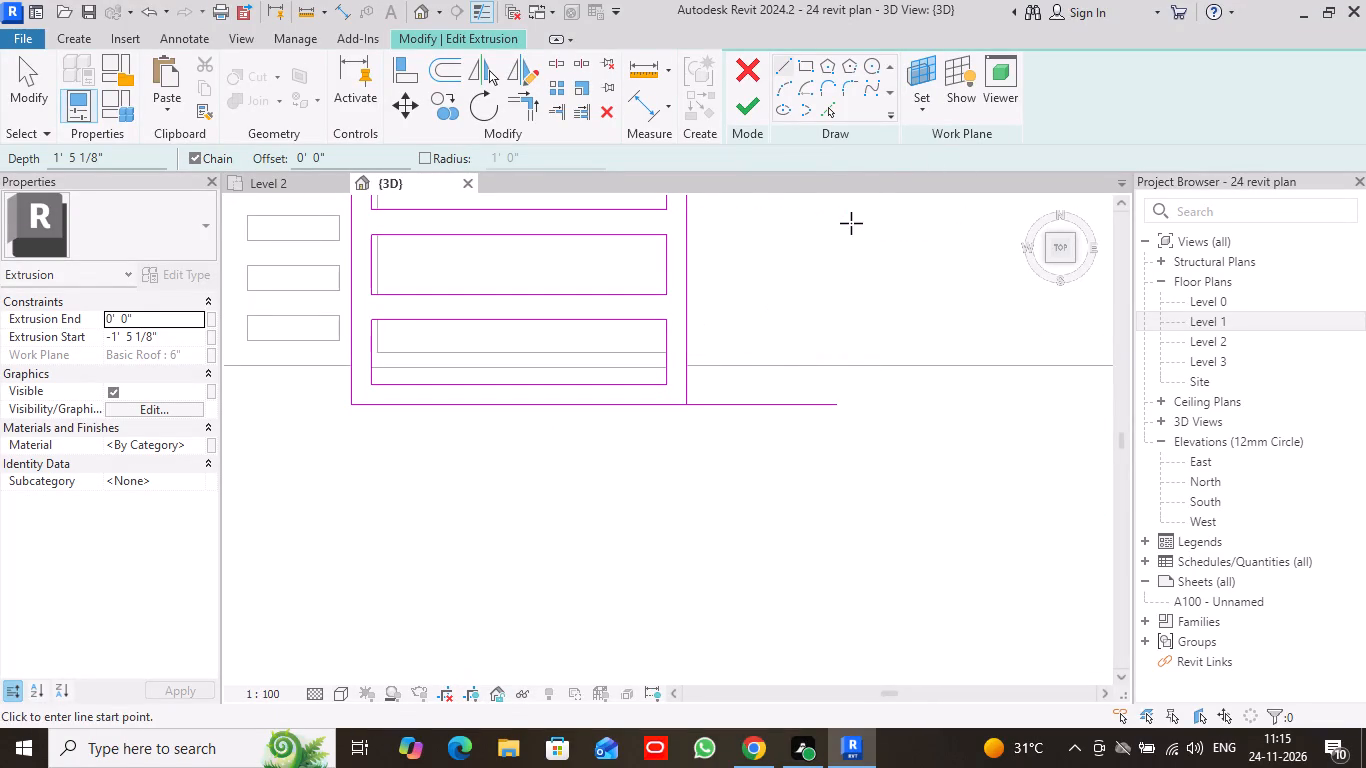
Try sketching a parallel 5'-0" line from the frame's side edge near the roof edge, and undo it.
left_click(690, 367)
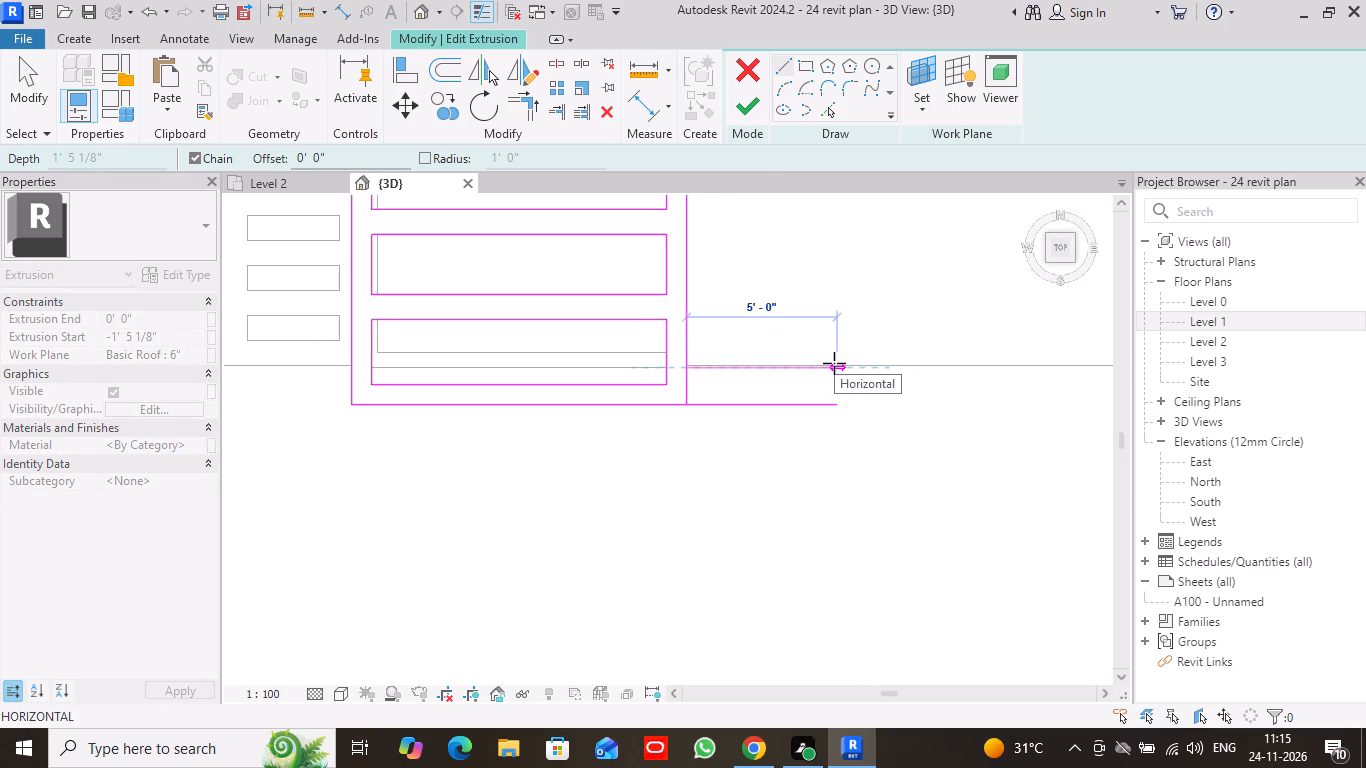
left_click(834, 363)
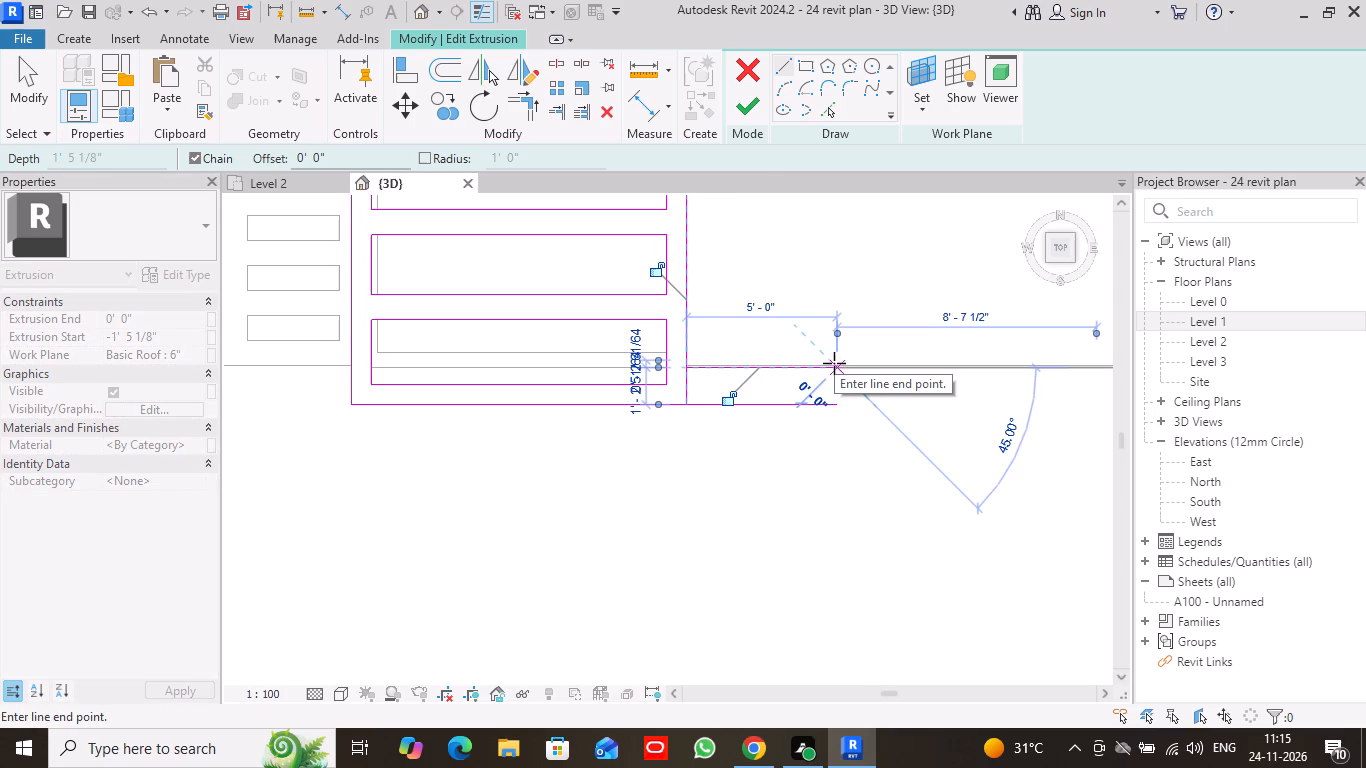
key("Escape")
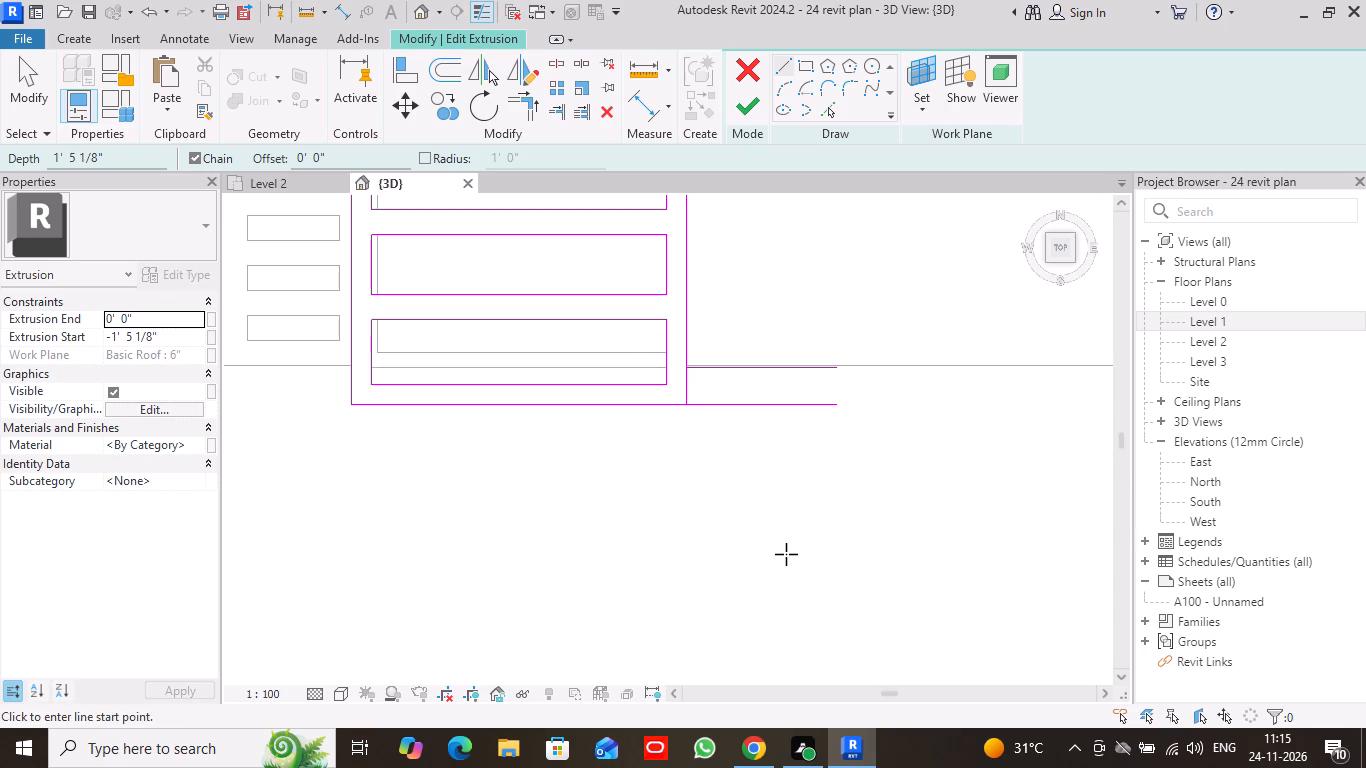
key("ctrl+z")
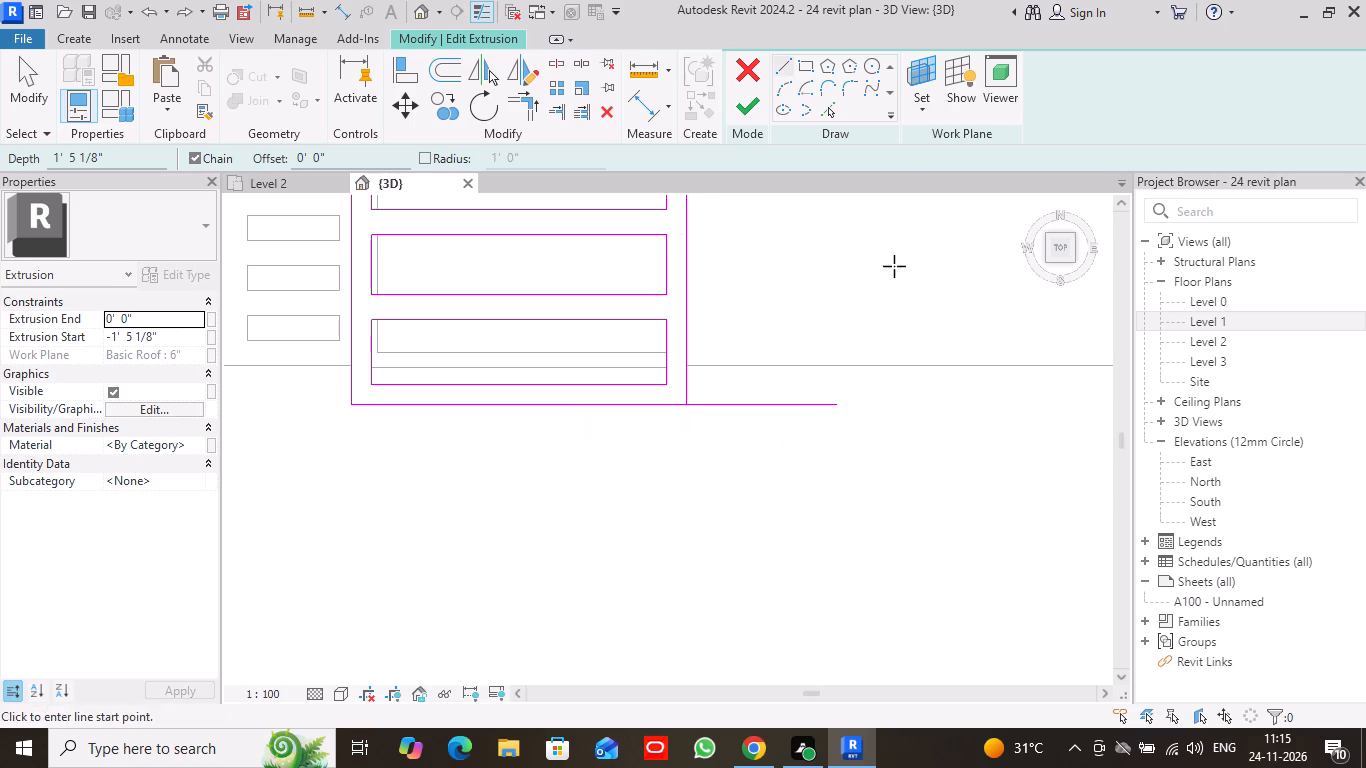
Sketch a line about 5'-0" long from the frame's side edge along the main roof's front edge, parallel to the front extension.
left_click(779, 64)
scroll(745, 344, "up", 4)
left_click(643, 383)
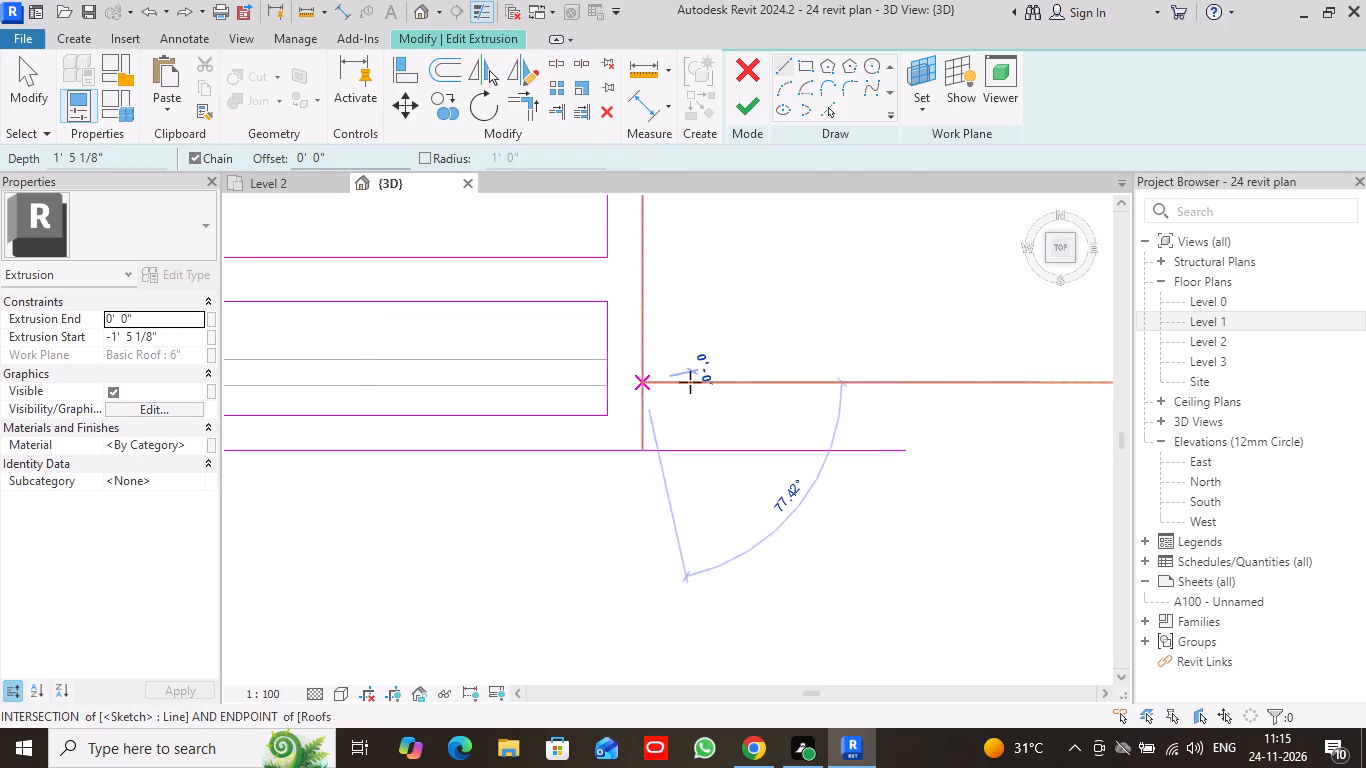
left_click(901, 384)
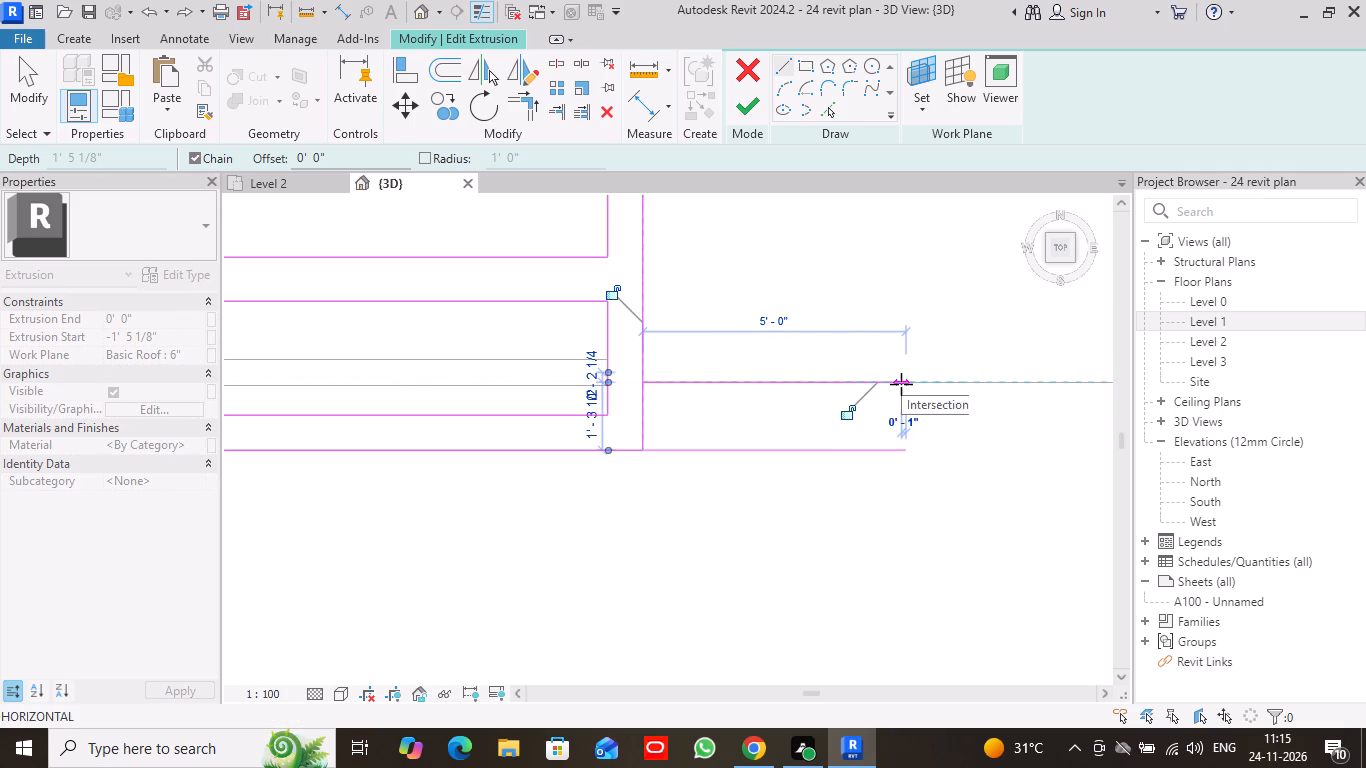
key("Escape")
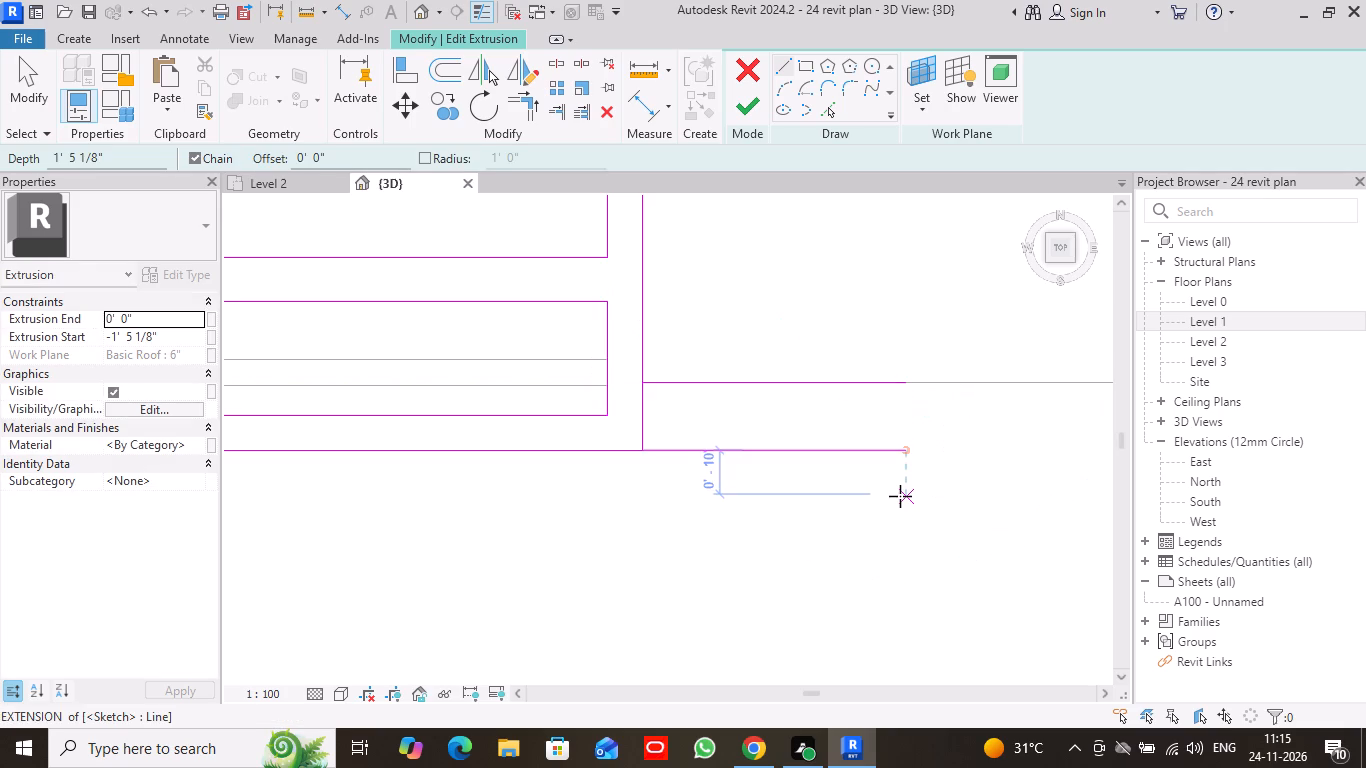
Split the frame's side sketch line between the two new lines and trim its longer part to a corner with the roof-edge line.
left_click(558, 65)
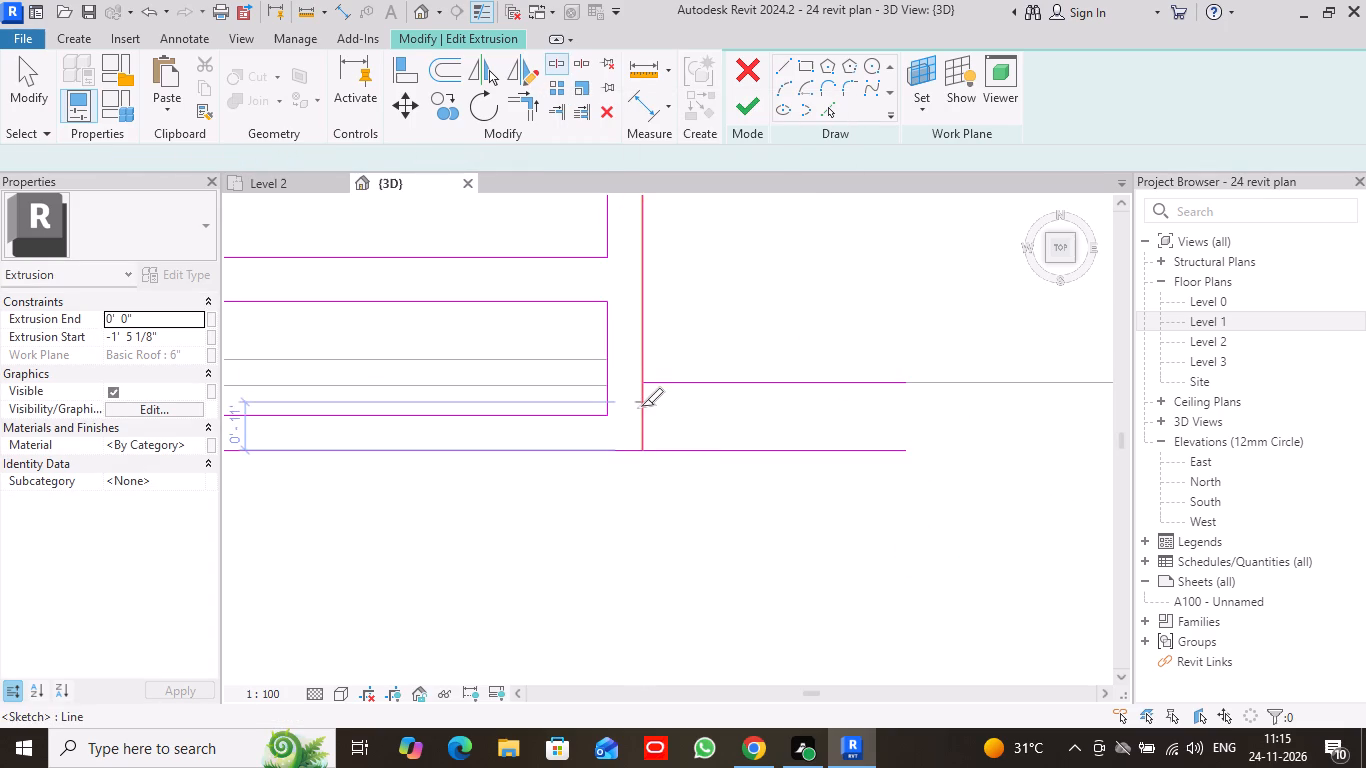
left_click(641, 412)
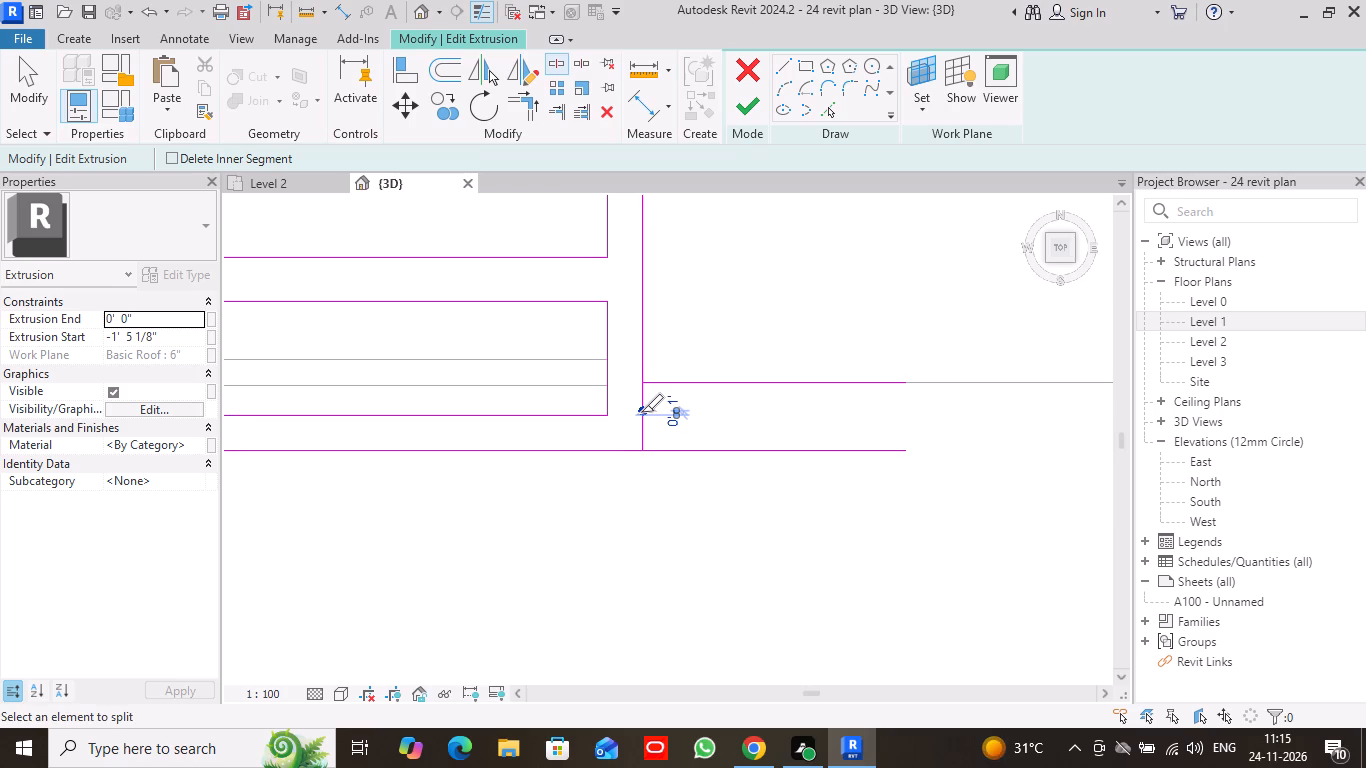
left_click(523, 97)
left_click(642, 369)
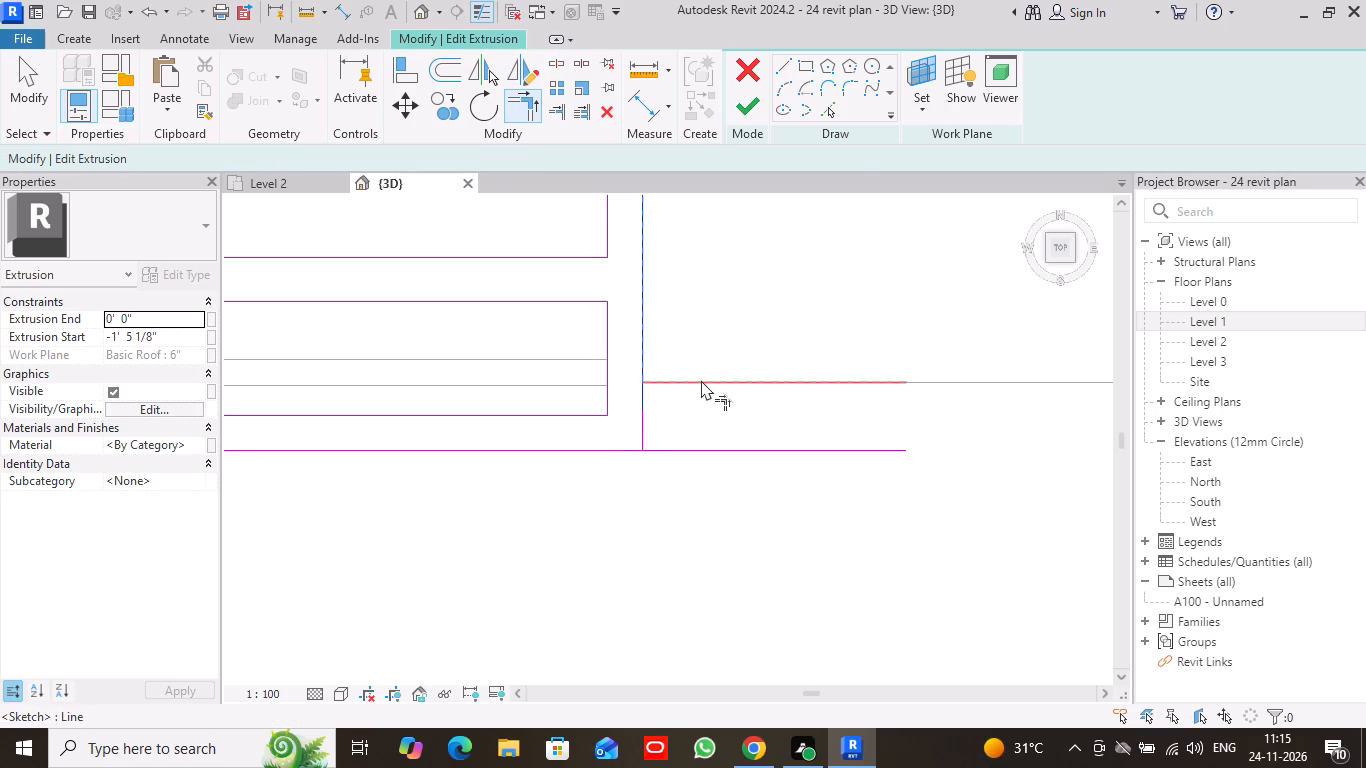
left_click(727, 382)
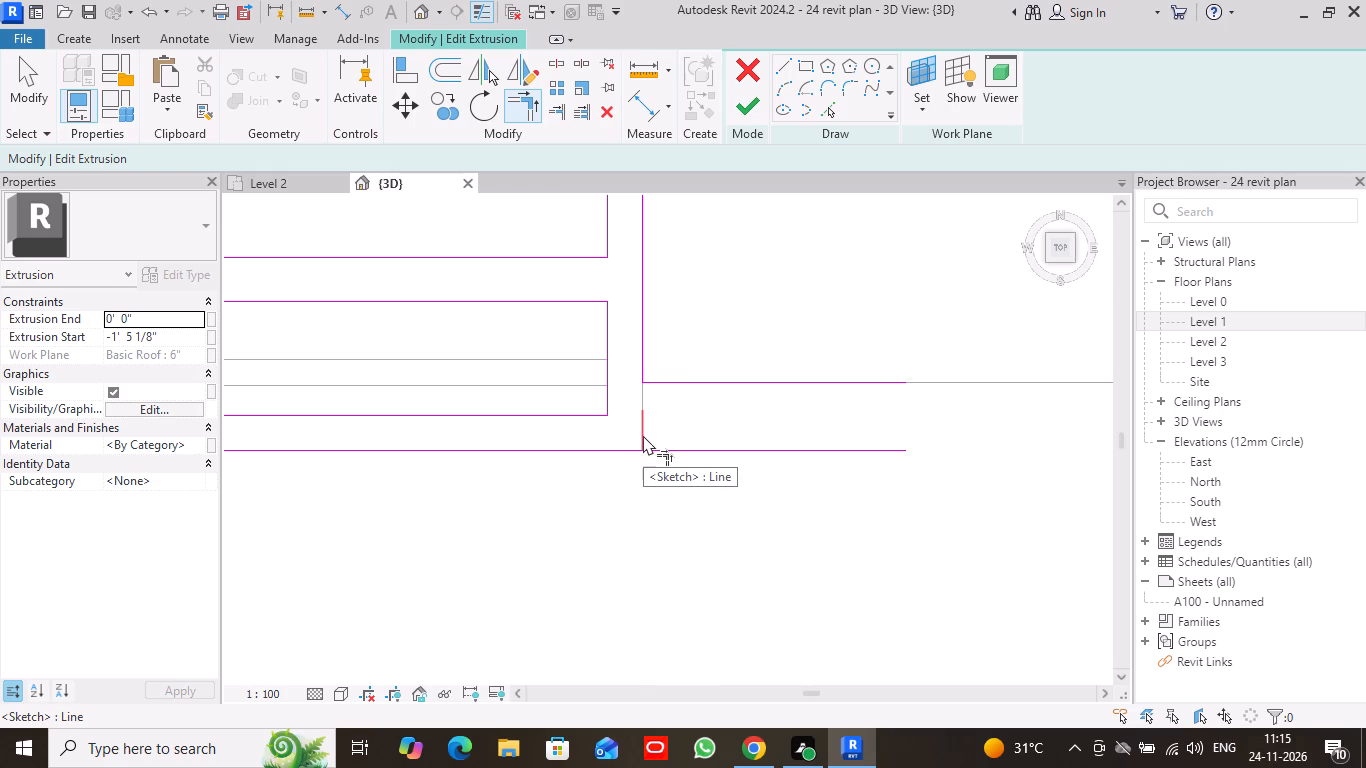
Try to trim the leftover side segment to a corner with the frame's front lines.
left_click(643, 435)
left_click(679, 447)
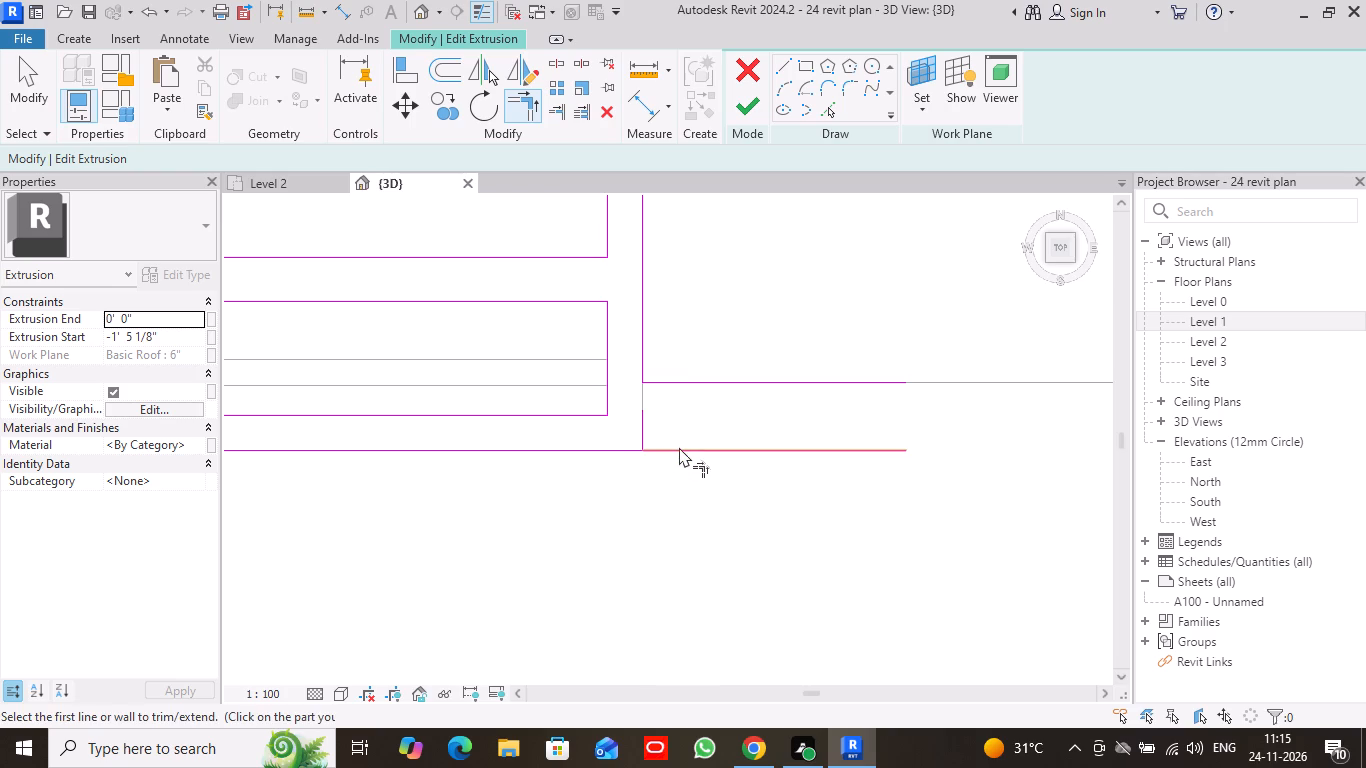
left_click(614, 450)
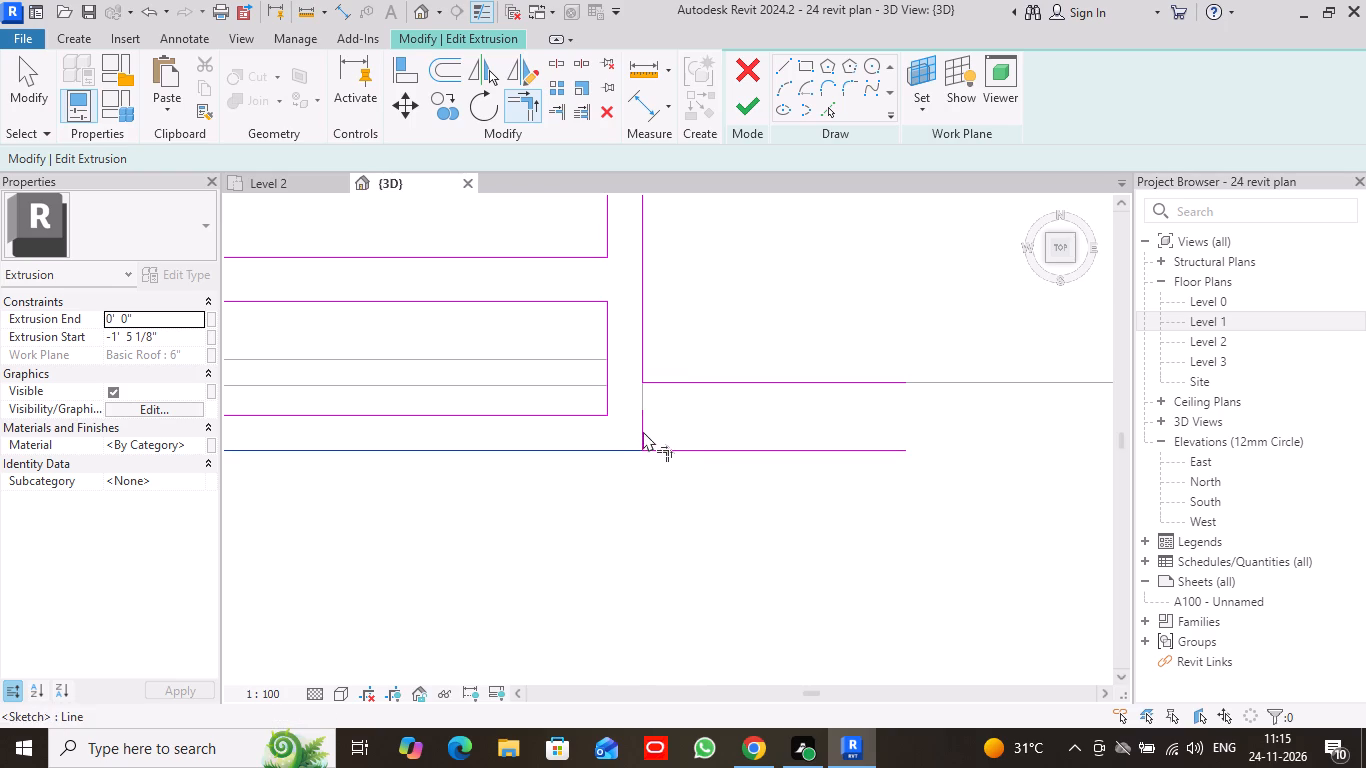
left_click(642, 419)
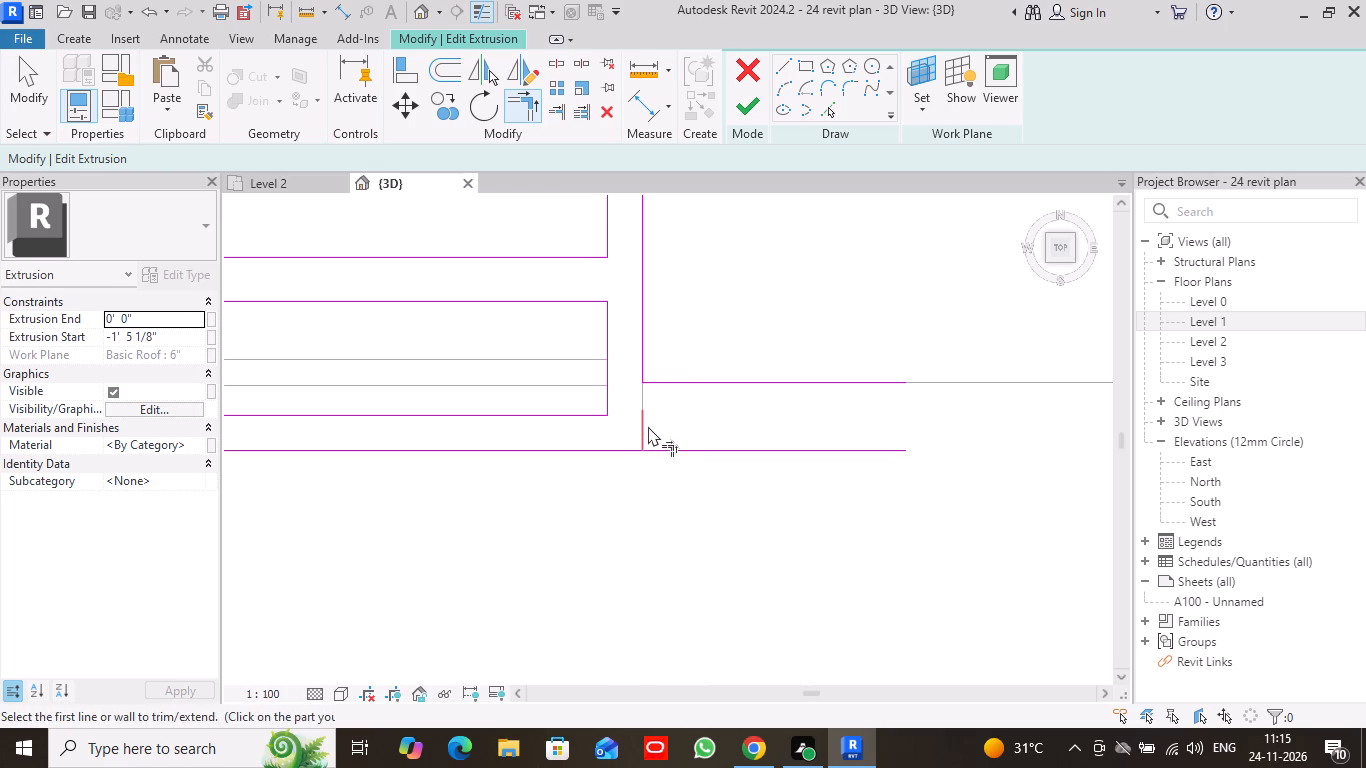
Delete the leftover side line segment between the roof-edge line and the frame's front line.
left_click(27, 91)
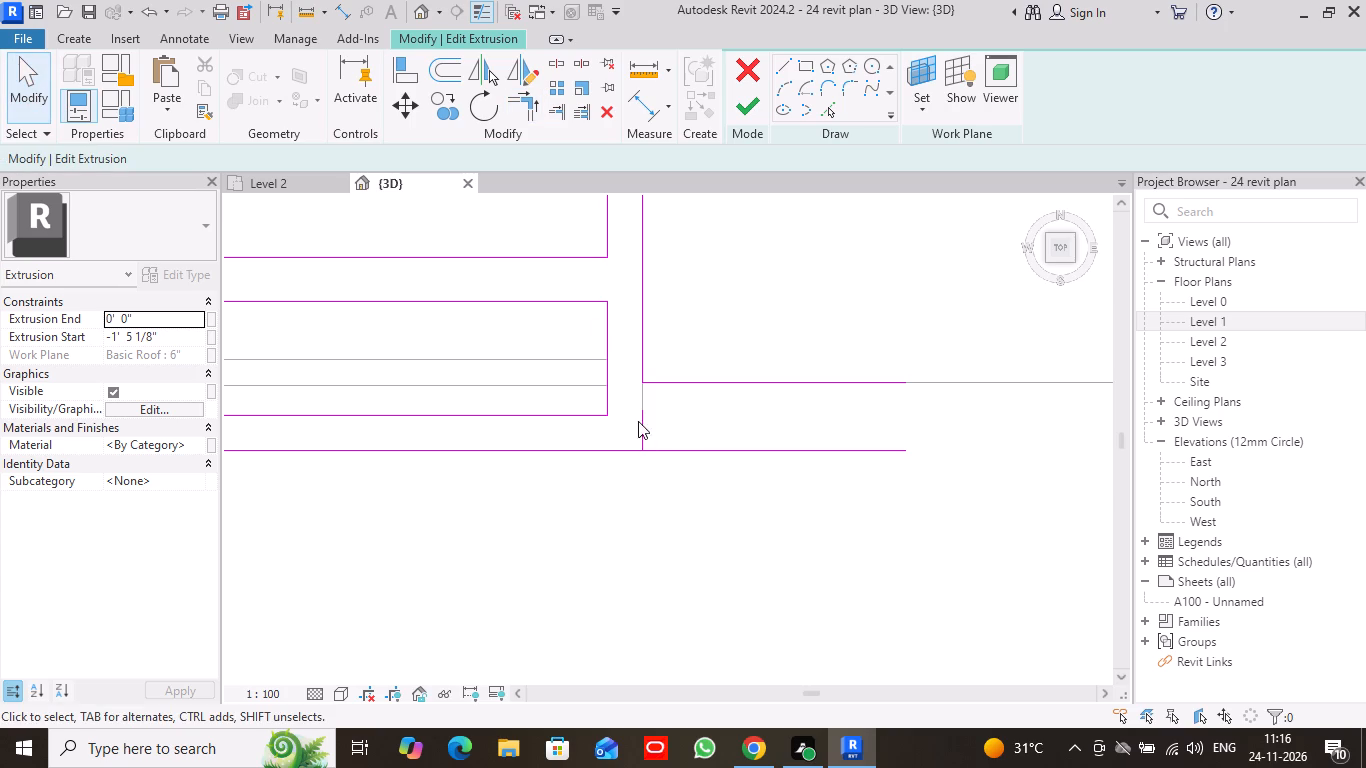
scroll(673, 423, "up", 5)
middle_click_drag(722, 437, 721, 412)
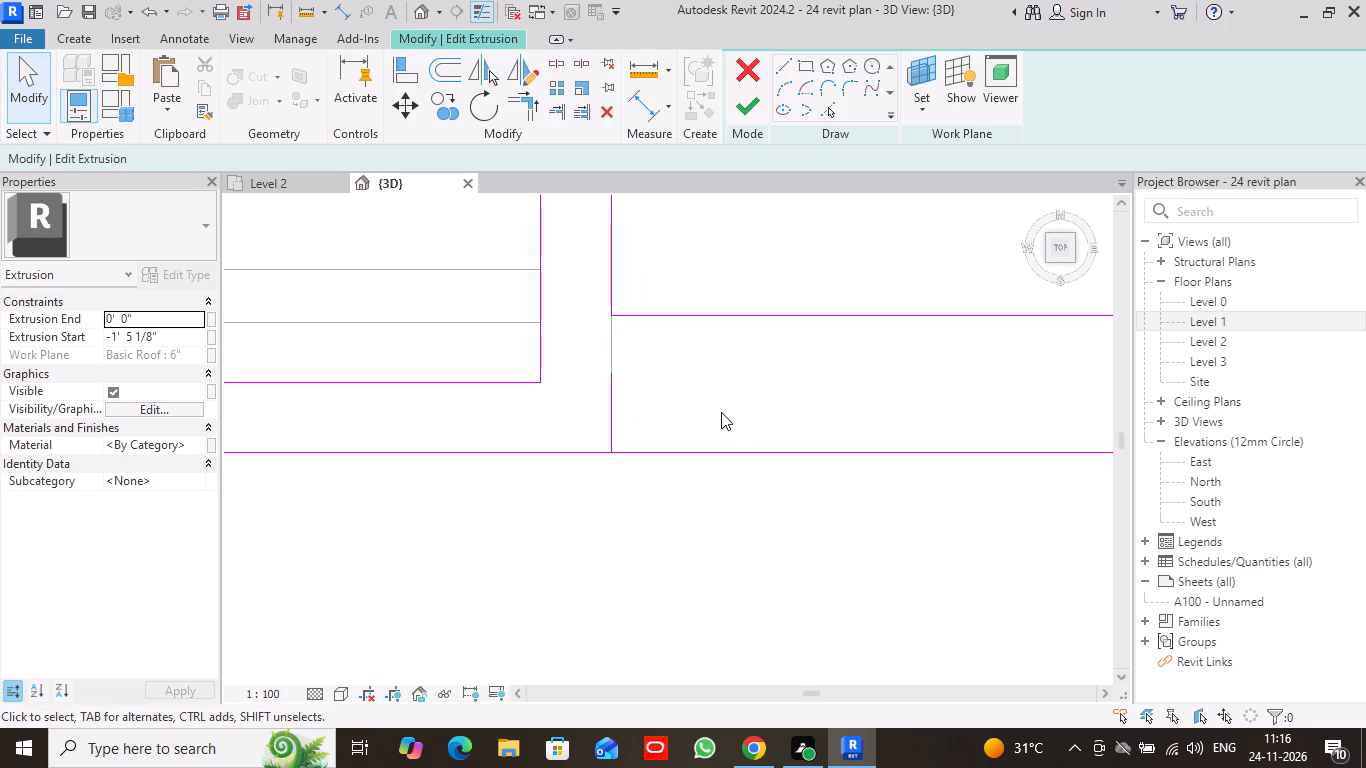
right_click(615, 416)
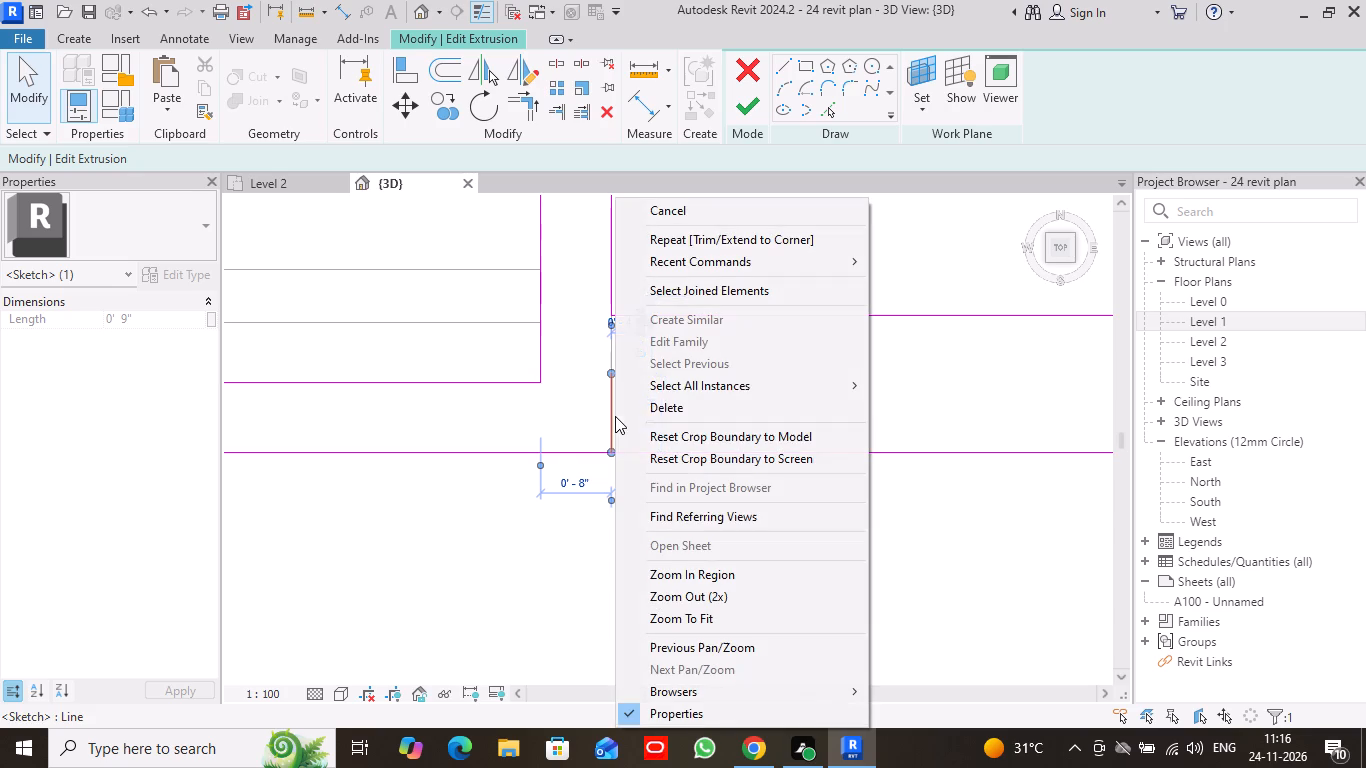
left_click(659, 414)
Close the open end of the roof-edge strip with a perpendicular line about 1'-3 1/2" long joining its two parallel lines.
scroll(780, 409, "down", 6)
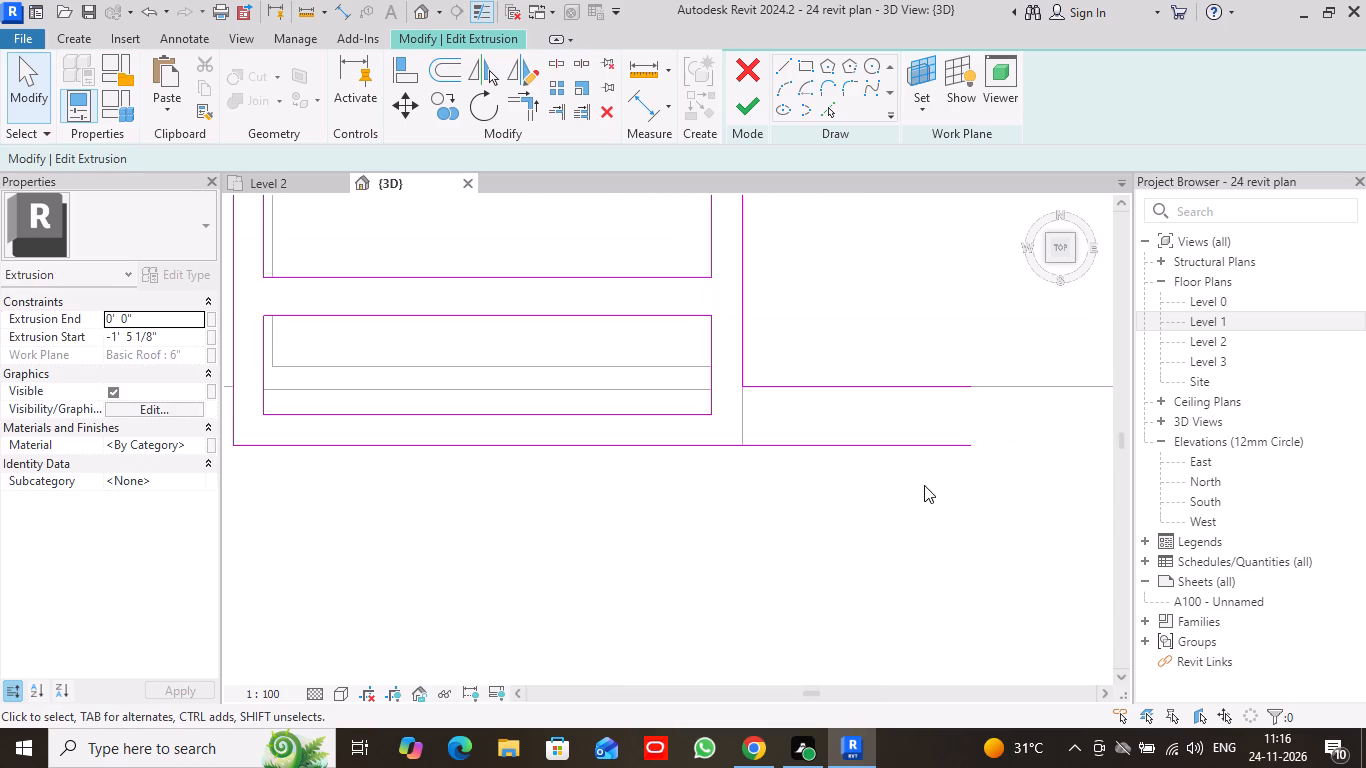
middle_click_drag(924, 485, 786, 490)
left_click(785, 62)
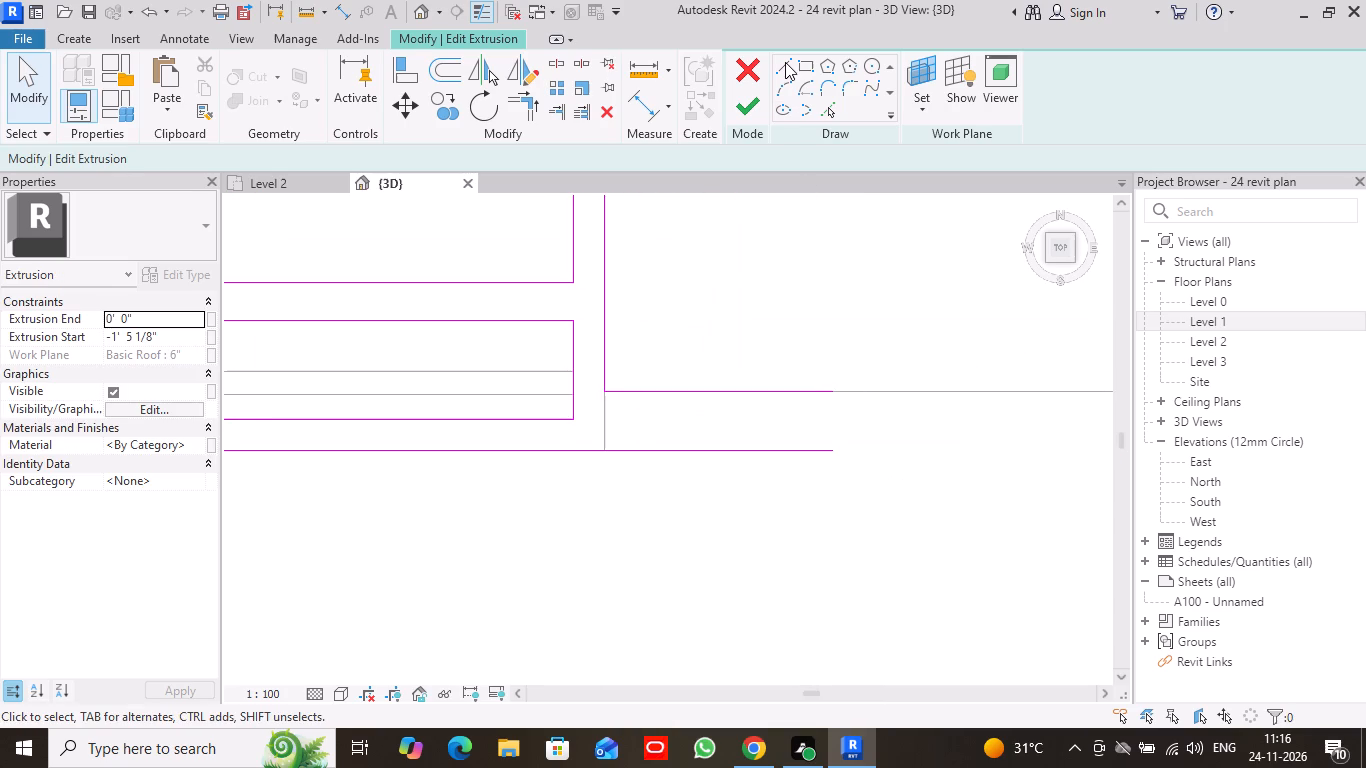
scroll(850, 422, "up", 5)
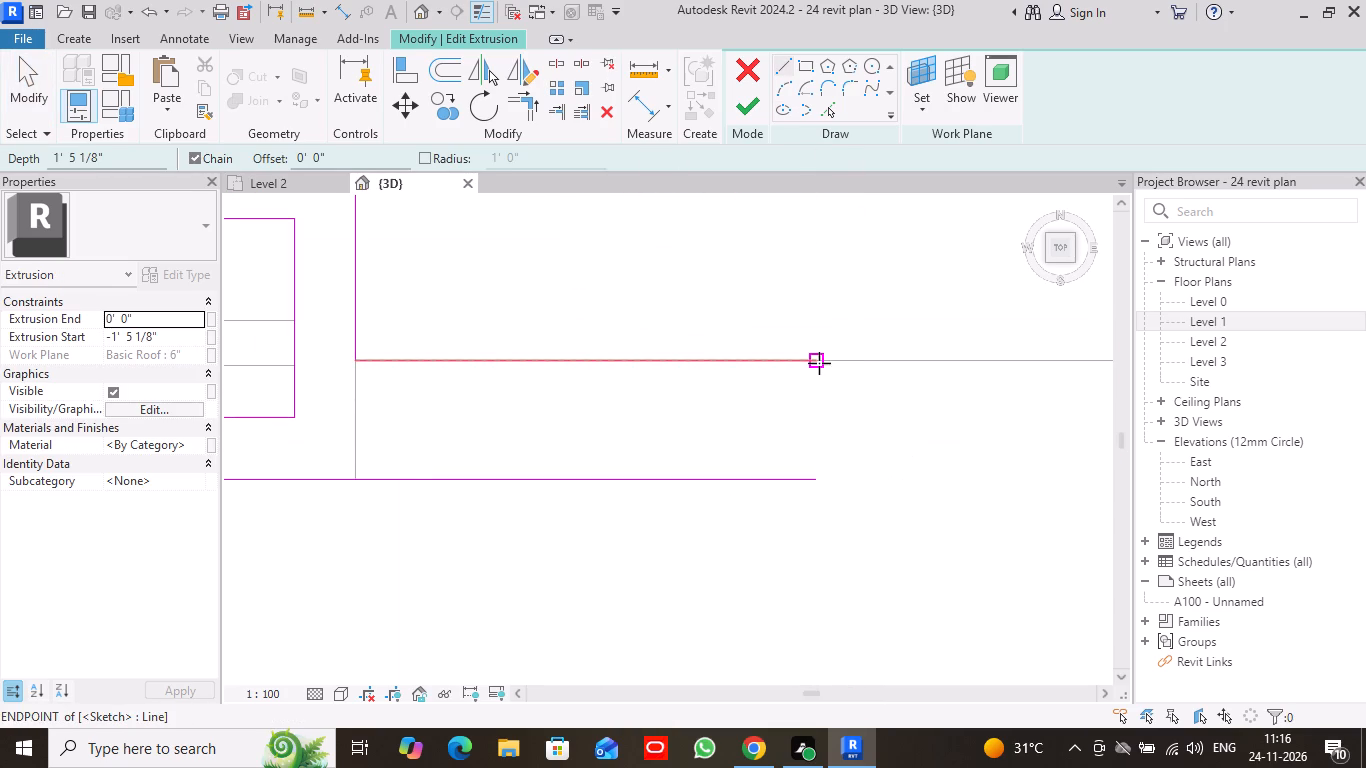
left_click(816, 362)
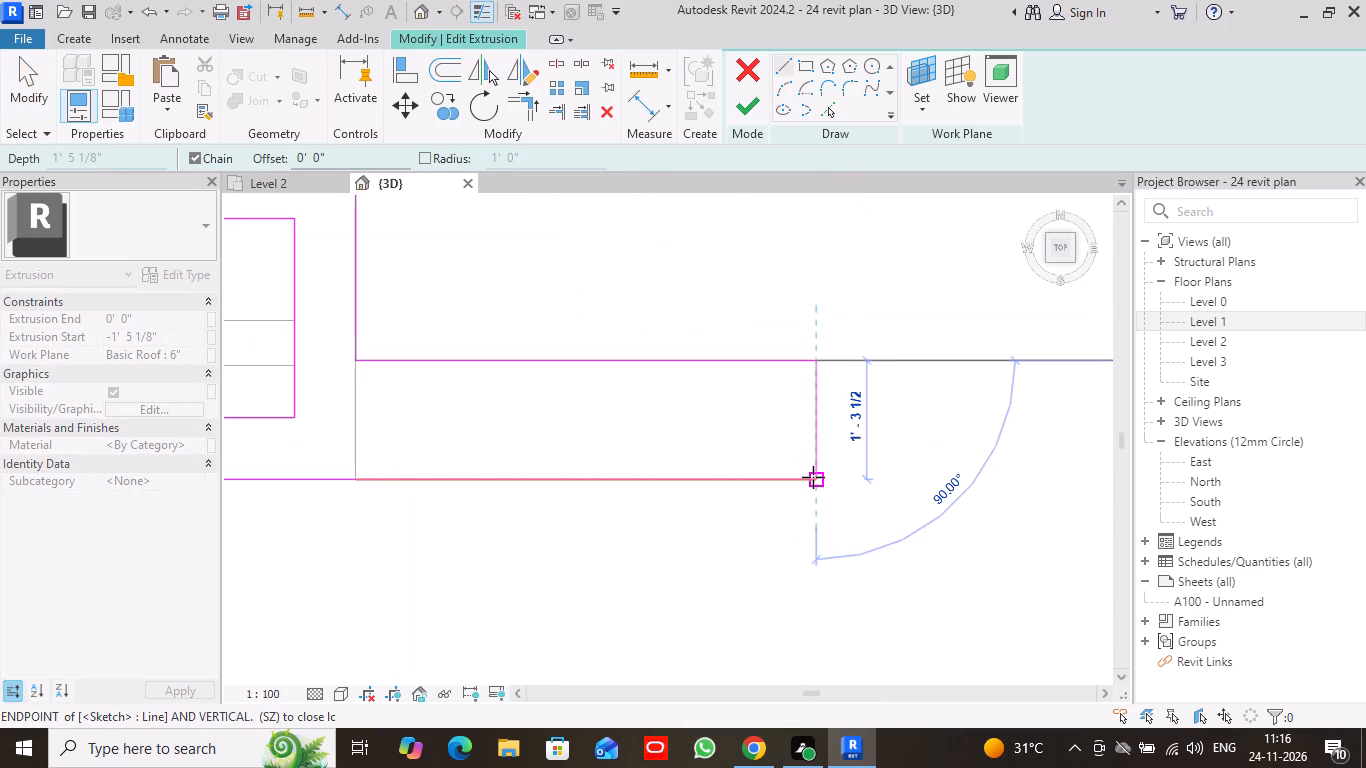
left_click(813, 477)
key("Escape")
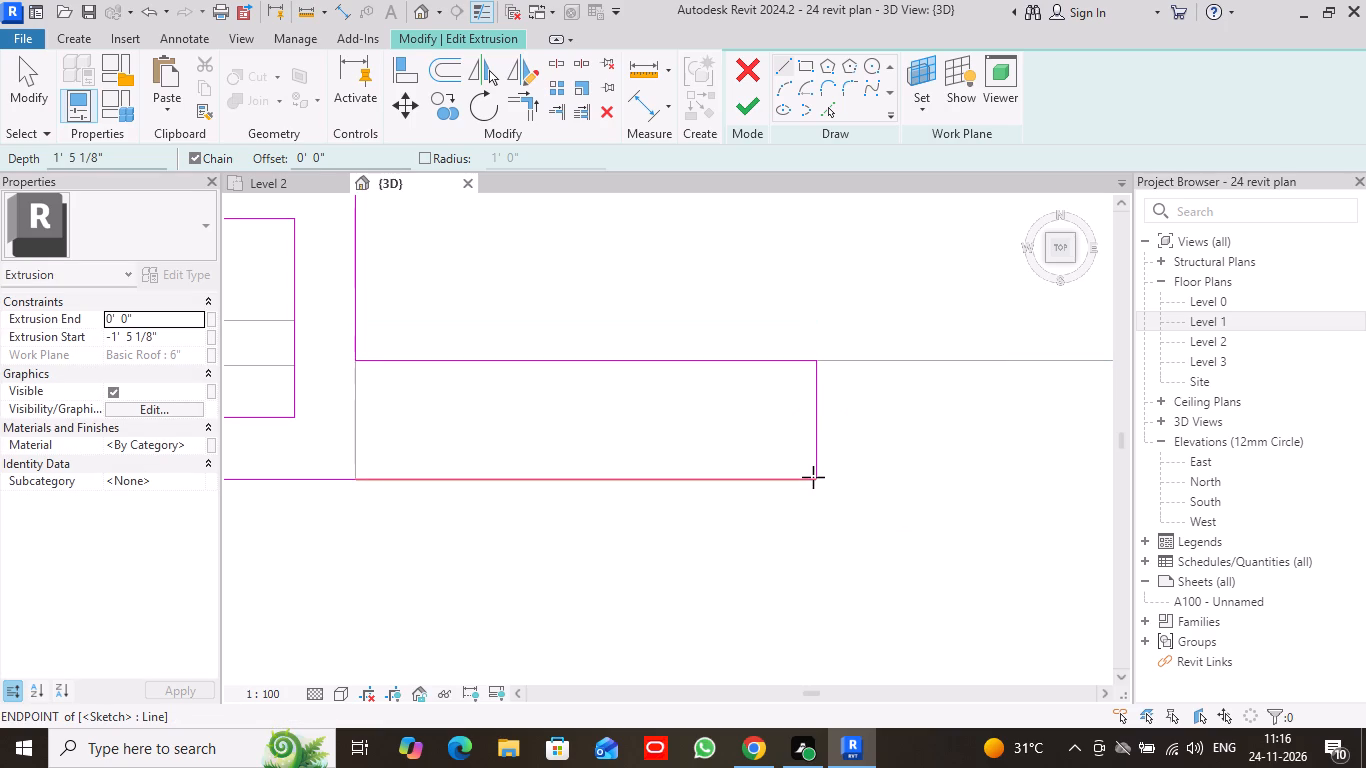
Finish the extrusion's sketch edit to apply the crossbar frame profile with its roof-edge strip.
scroll(813, 477, "down", 4)
scroll(802, 559, "down", 1)
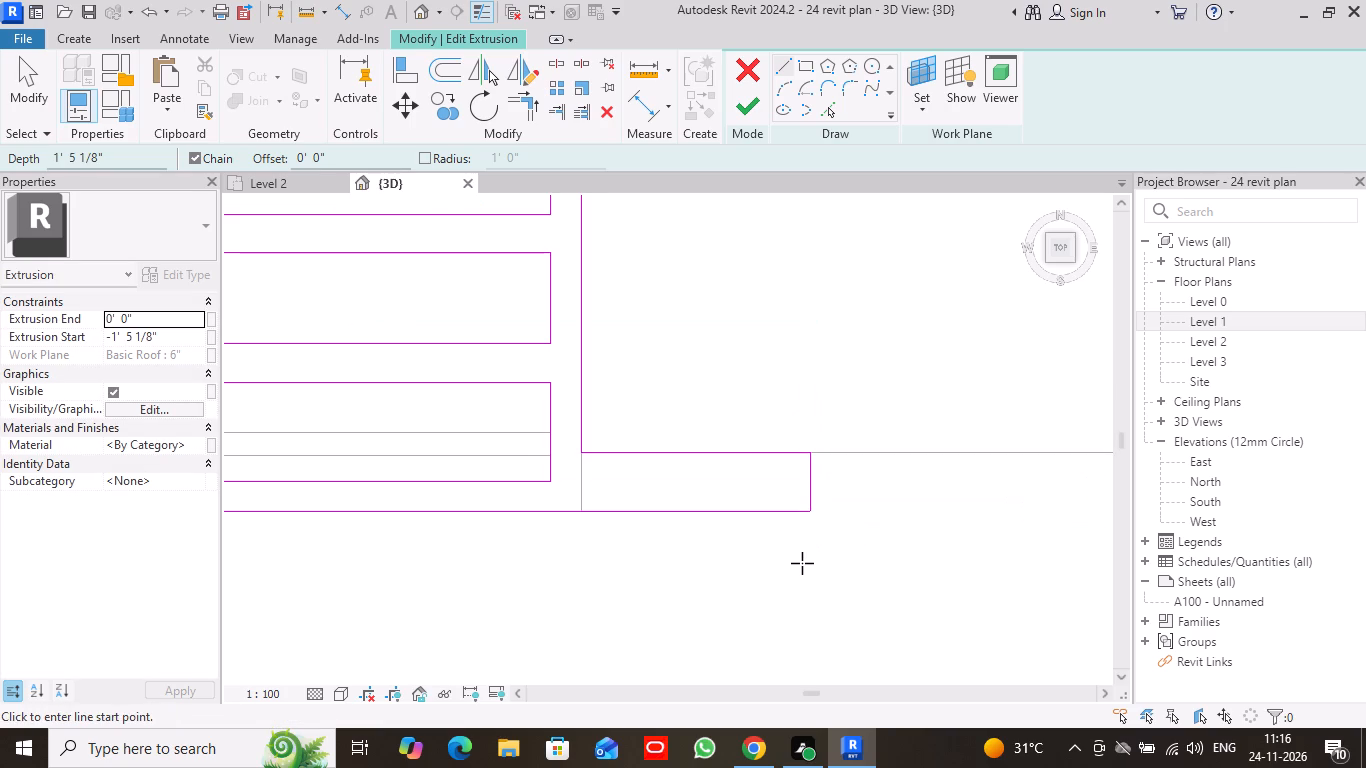
scroll(854, 525, "down", 1)
scroll(914, 338, "down", 1)
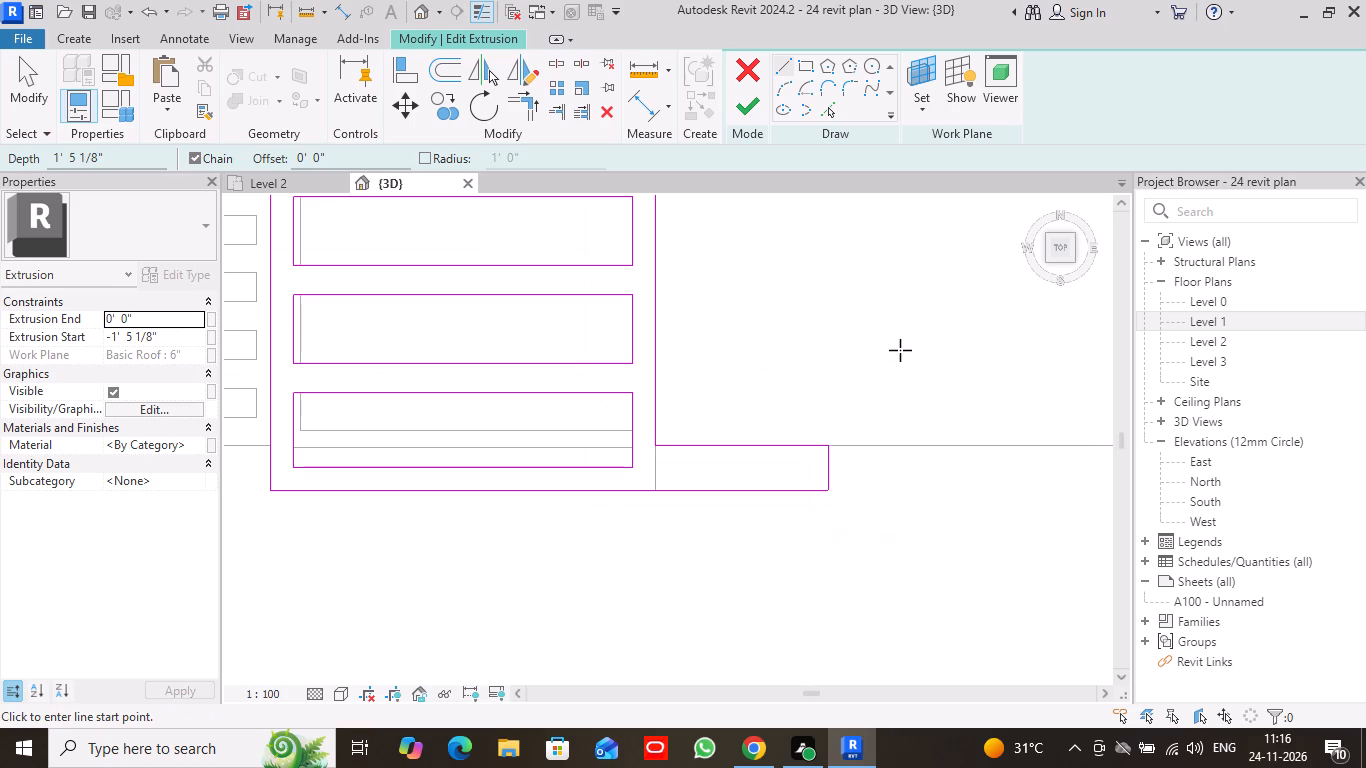
left_click(742, 103)
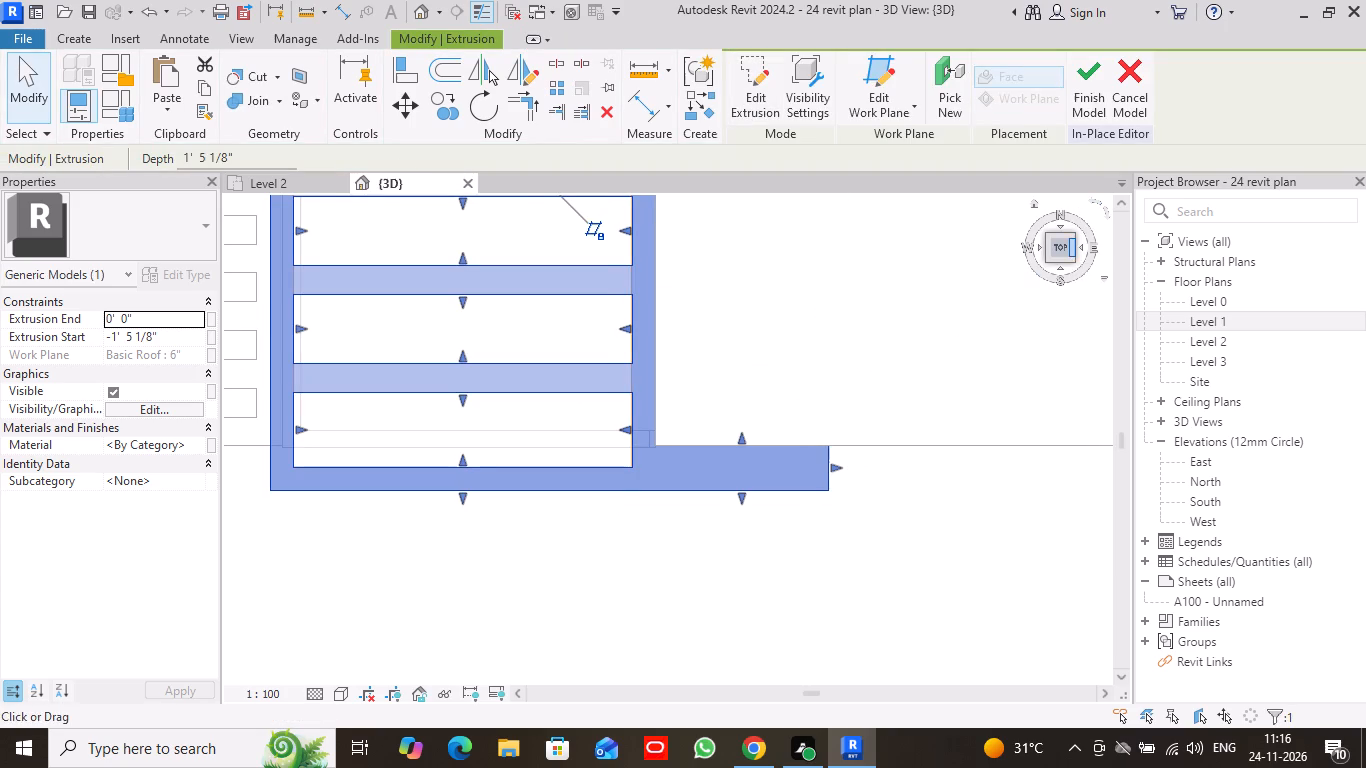
View the extended crossbar frame from the front and finish the in-place model.
left_click_drag(1073, 259, 1059, 244)
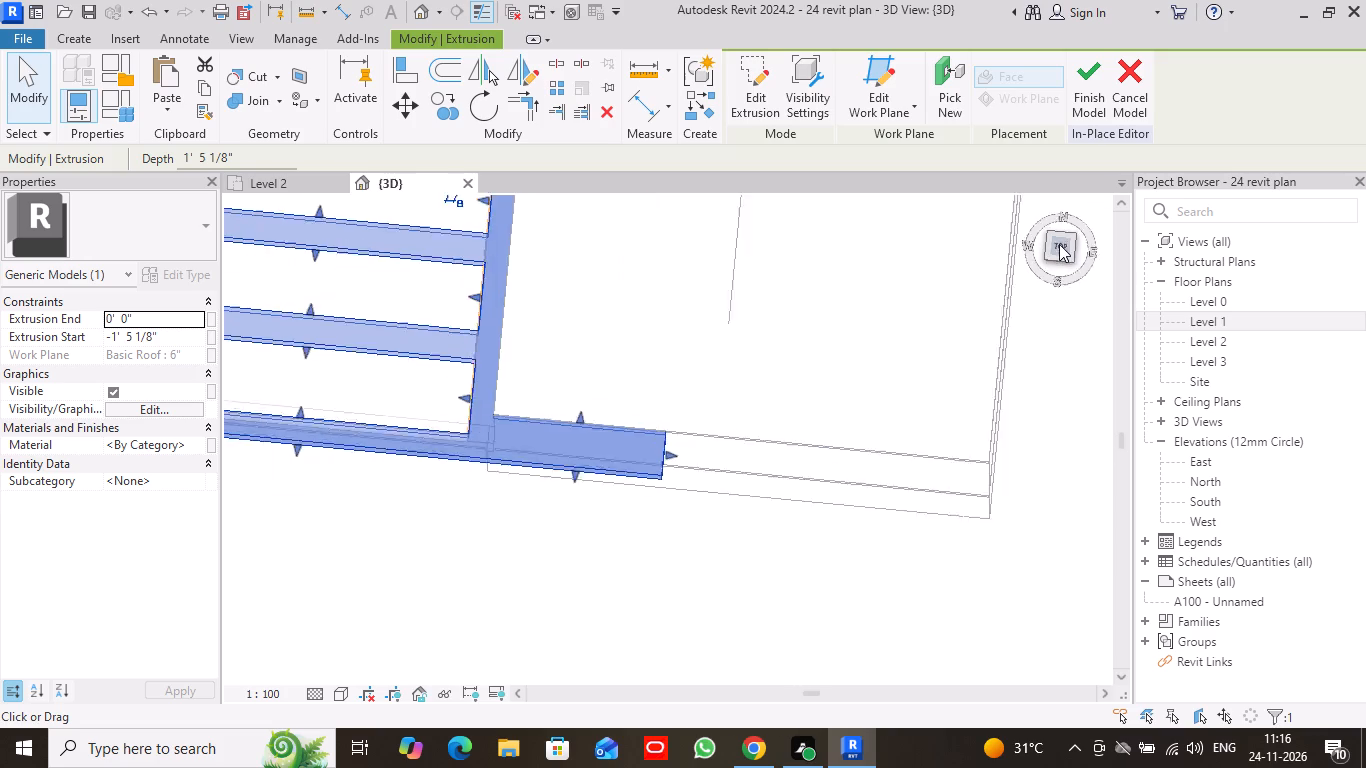
left_click_drag(1059, 244, 1050, 207)
scroll(884, 297, "down", 3)
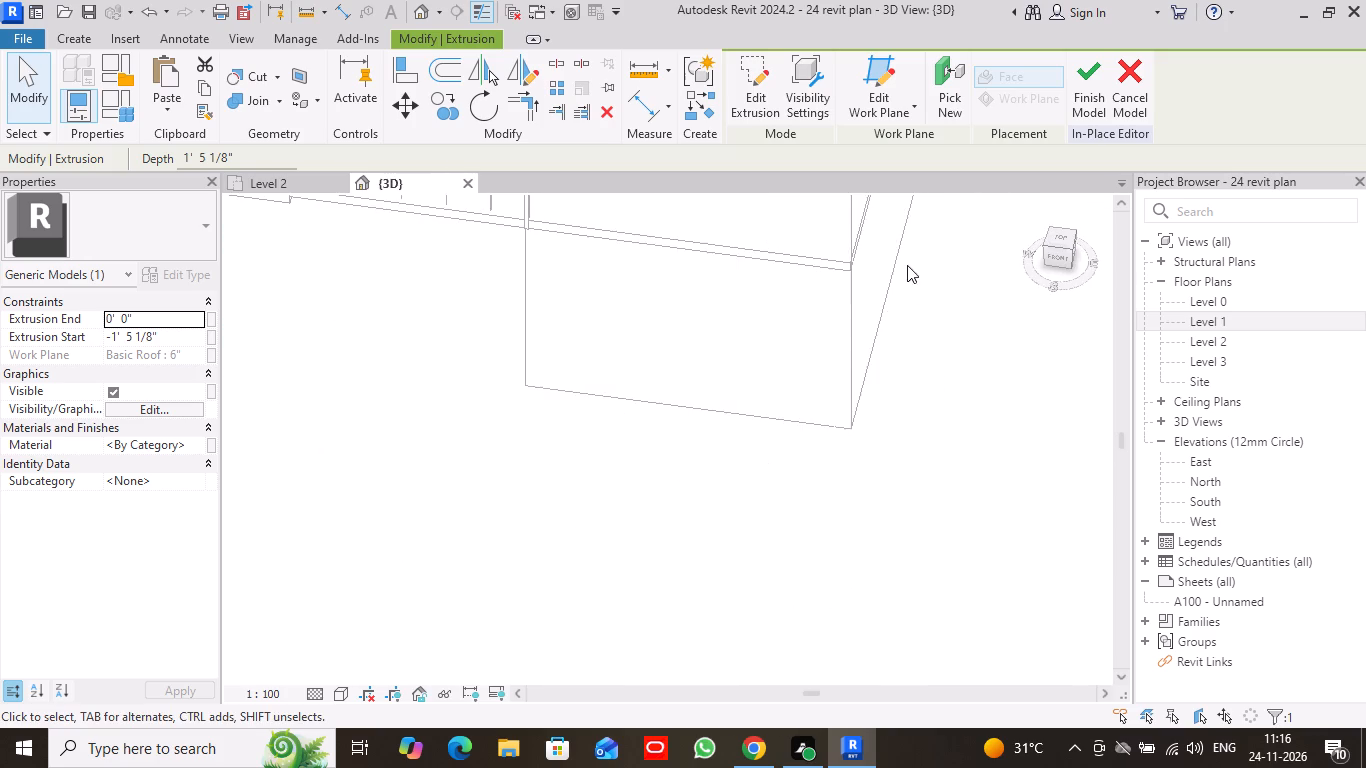
middle_click_drag(911, 259, 892, 459)
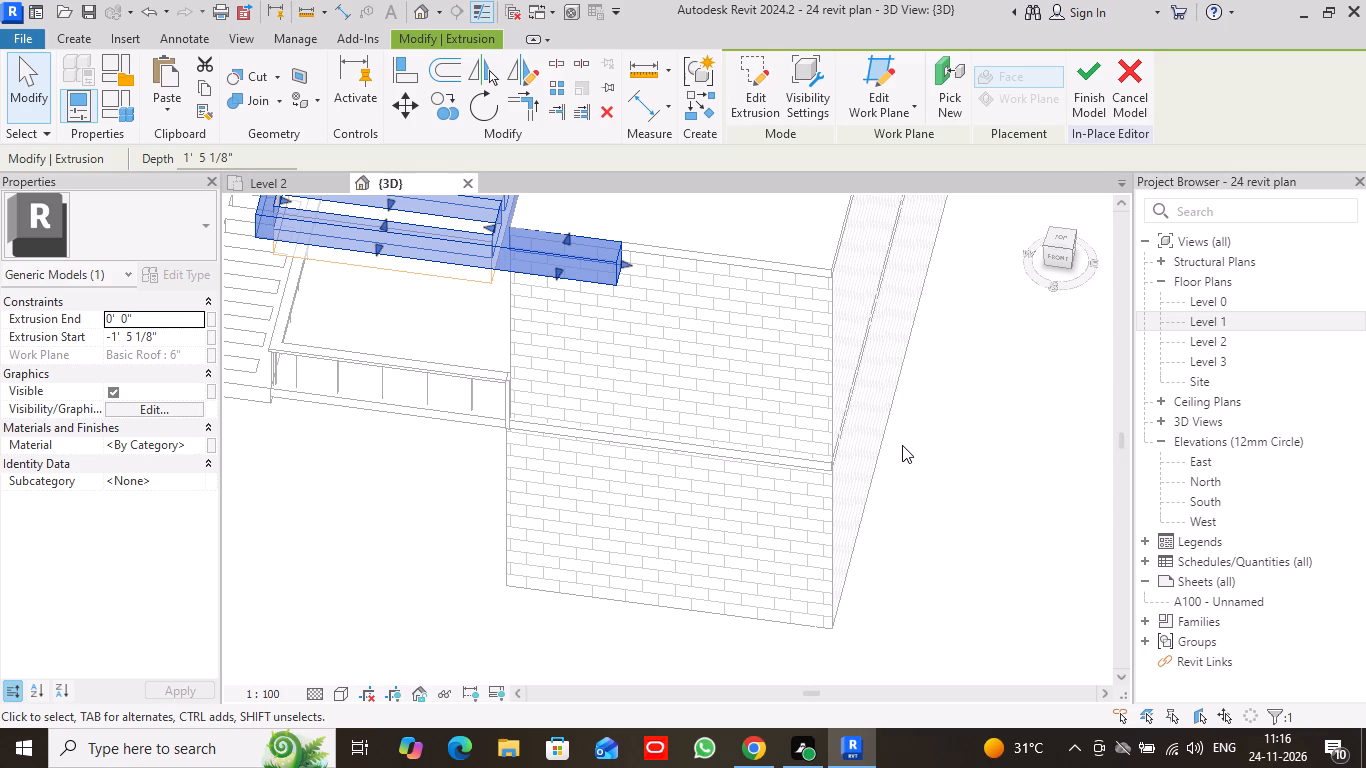
left_click(1059, 256)
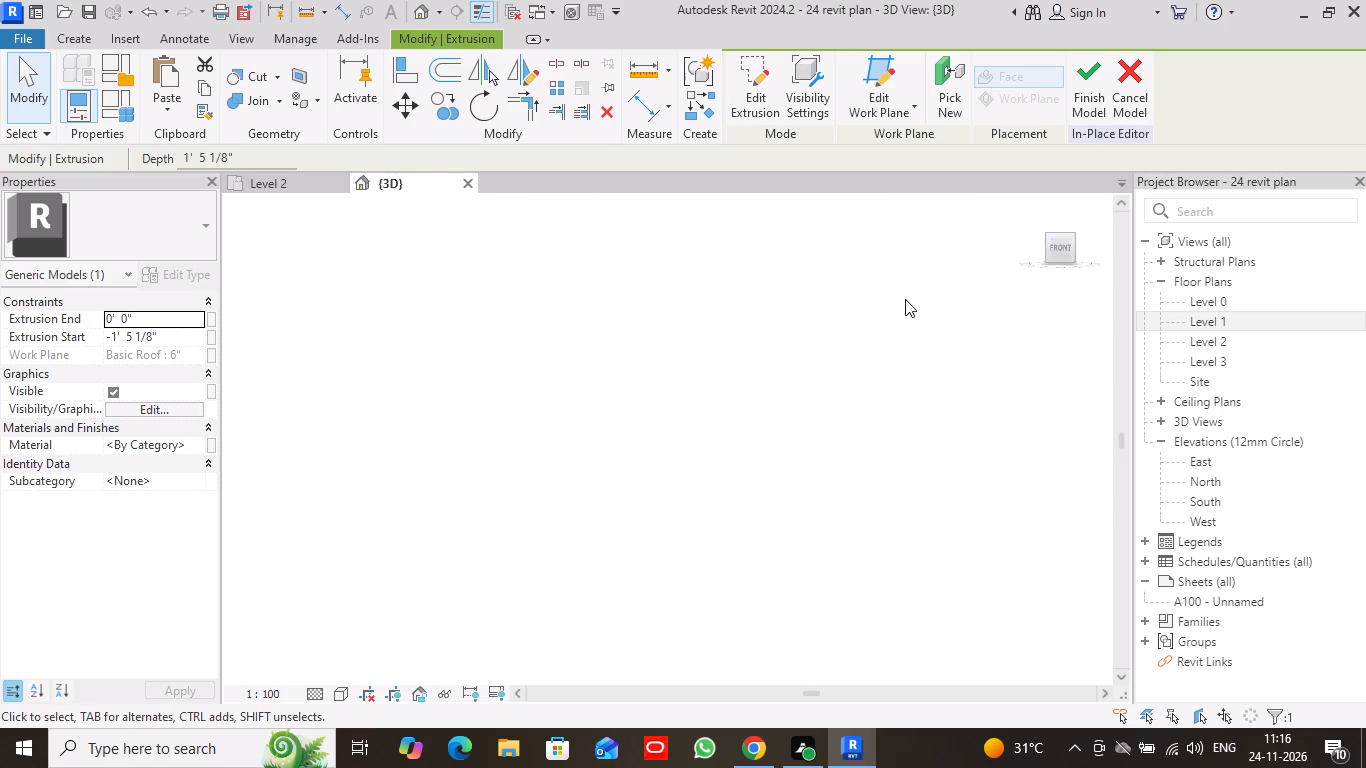
left_click(23, 70)
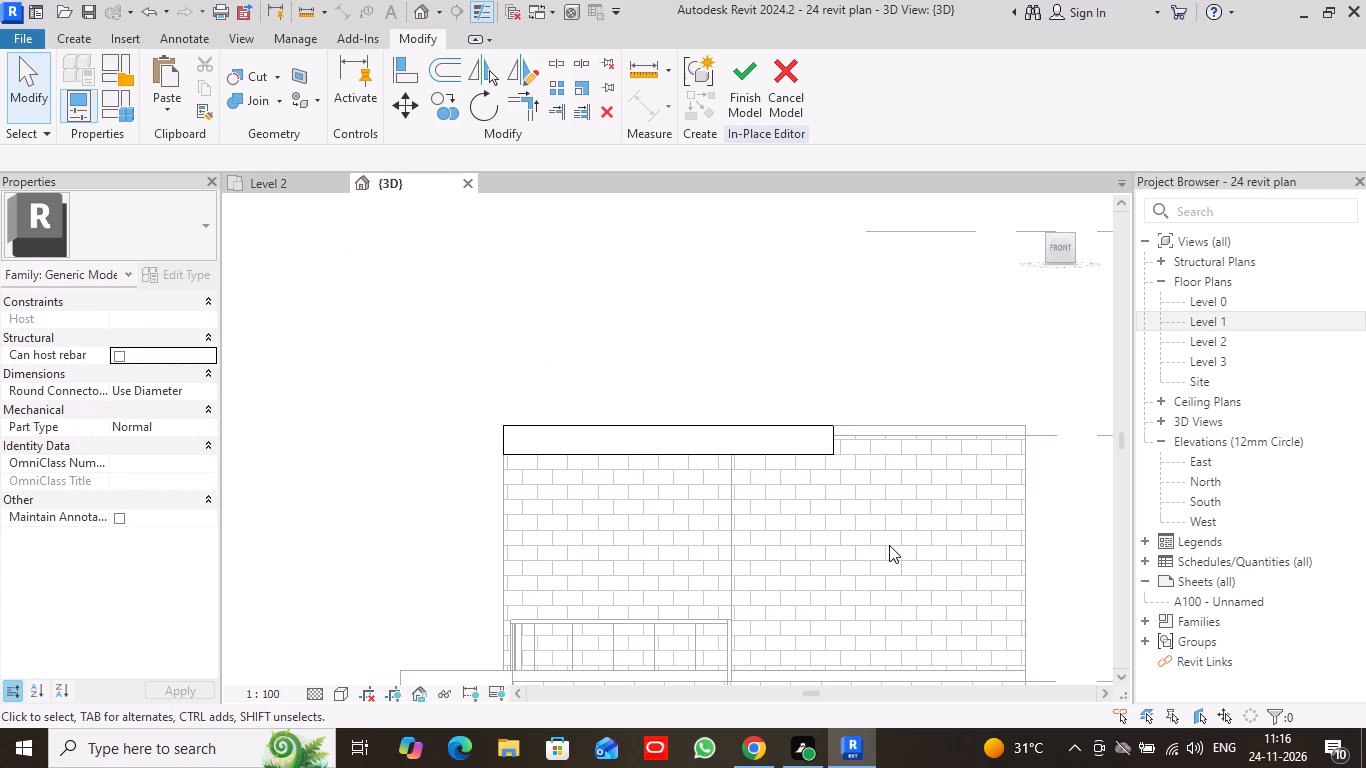
scroll(891, 541, "up", 1)
middle_click_drag(845, 474, 764, 359)
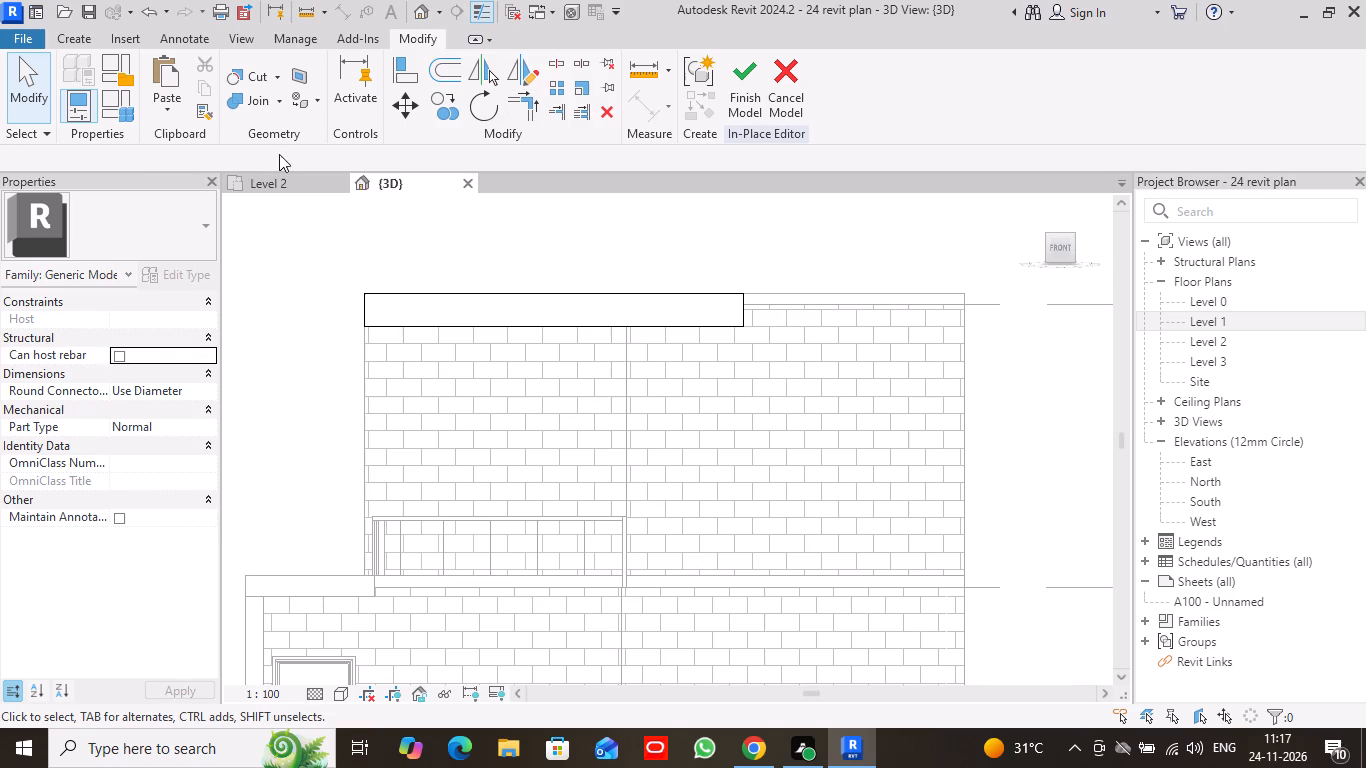
left_click(23, 92)
double_click(823, 482)
left_click(754, 91)
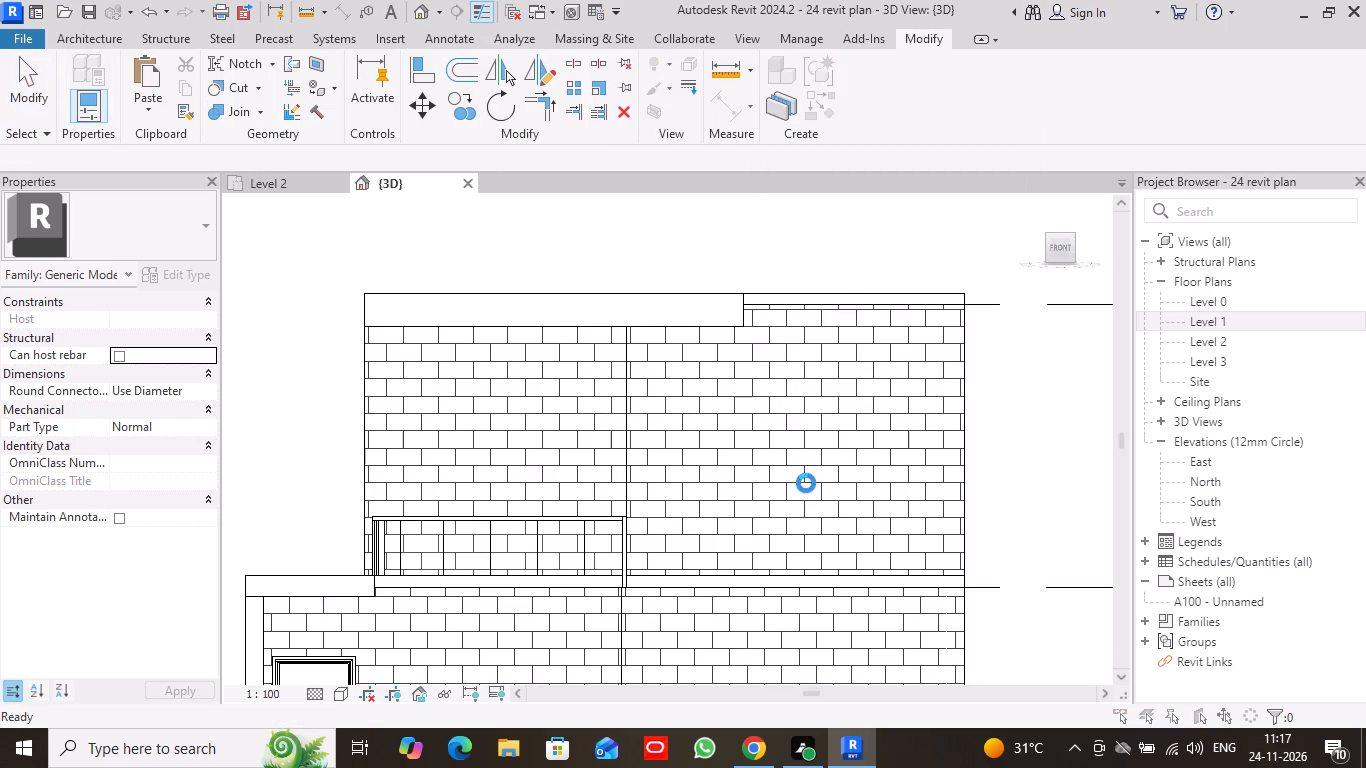
left_click(842, 199)
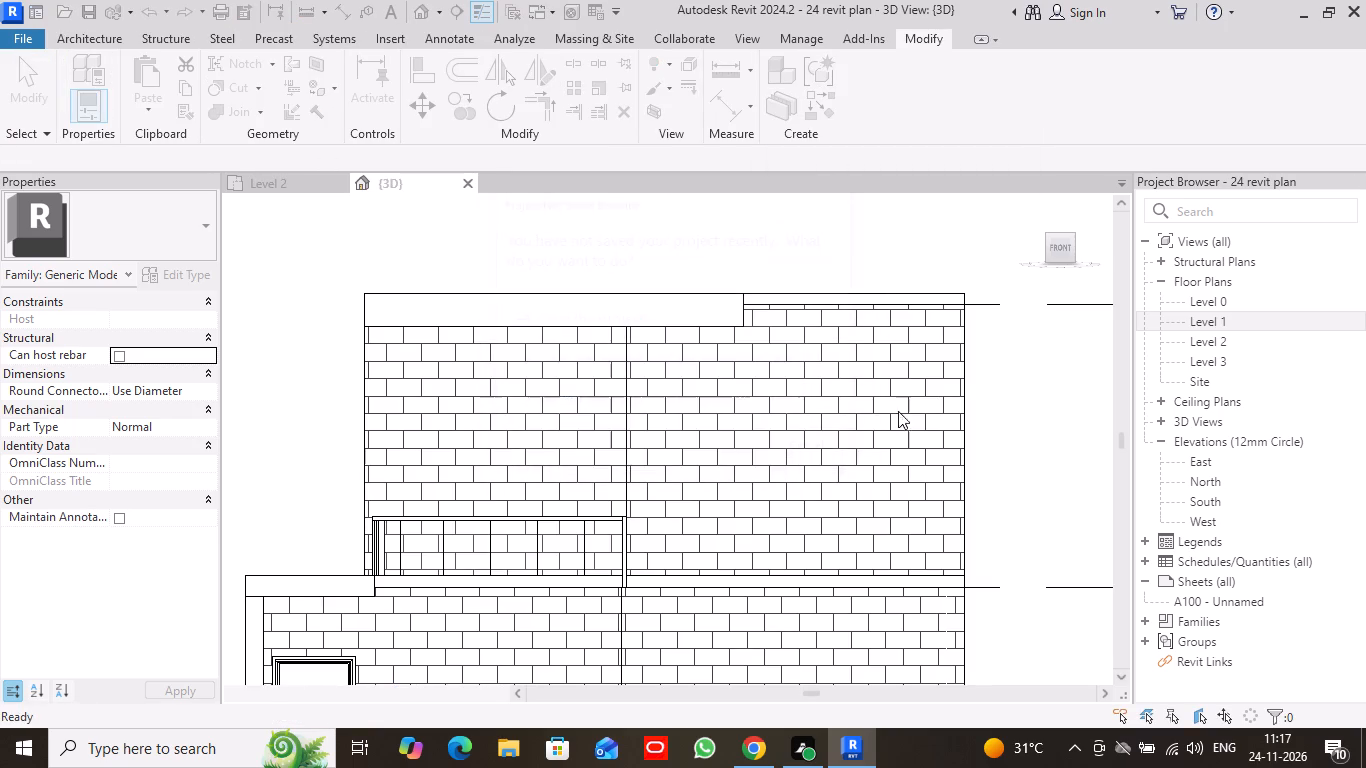
Open the profile of the main block's upper-floor front wall for editing.
double_click(832, 436)
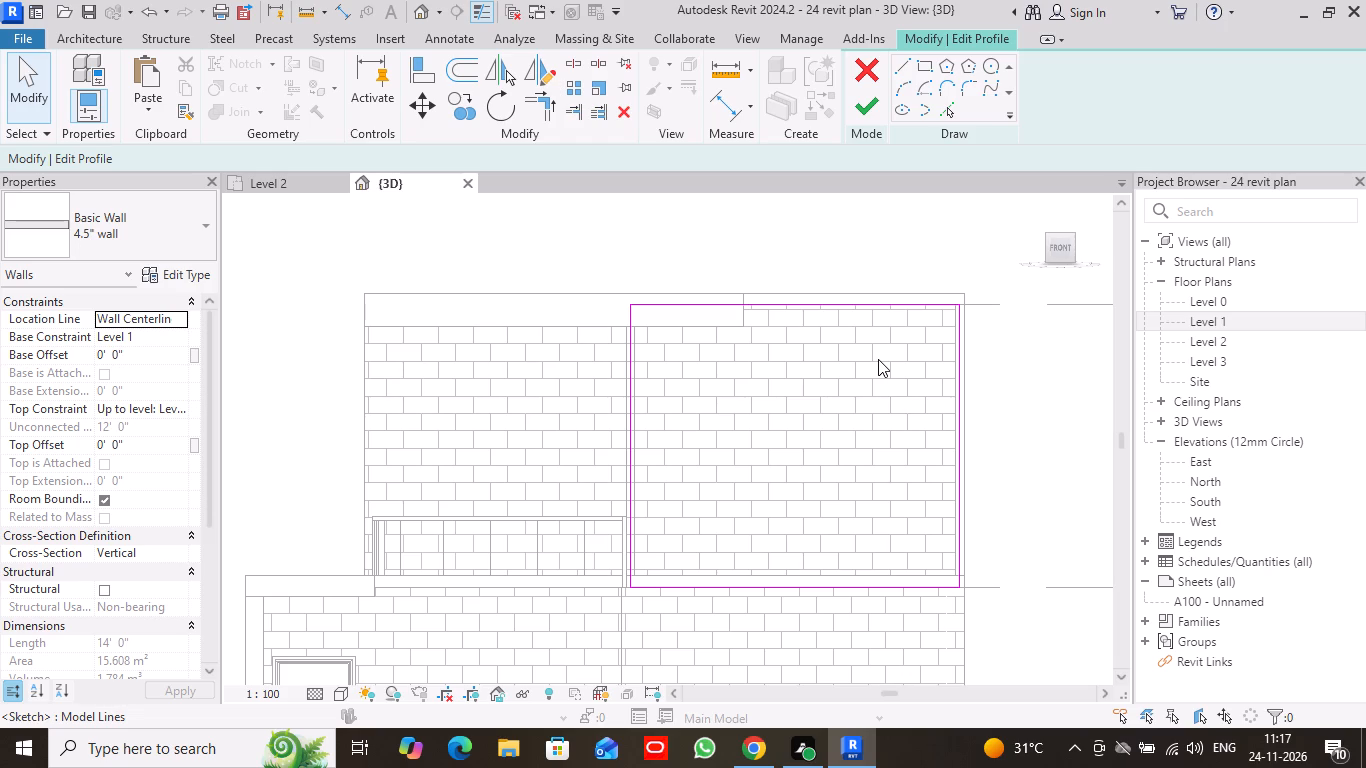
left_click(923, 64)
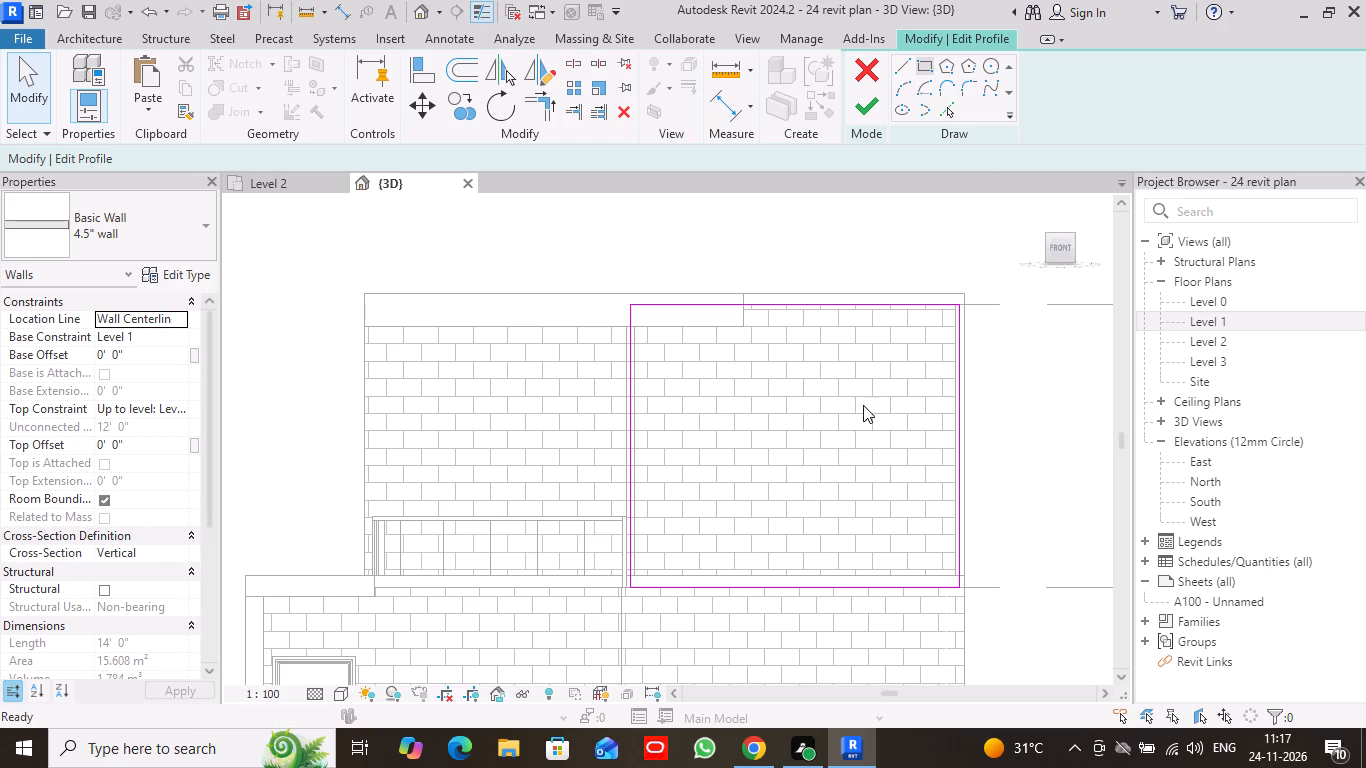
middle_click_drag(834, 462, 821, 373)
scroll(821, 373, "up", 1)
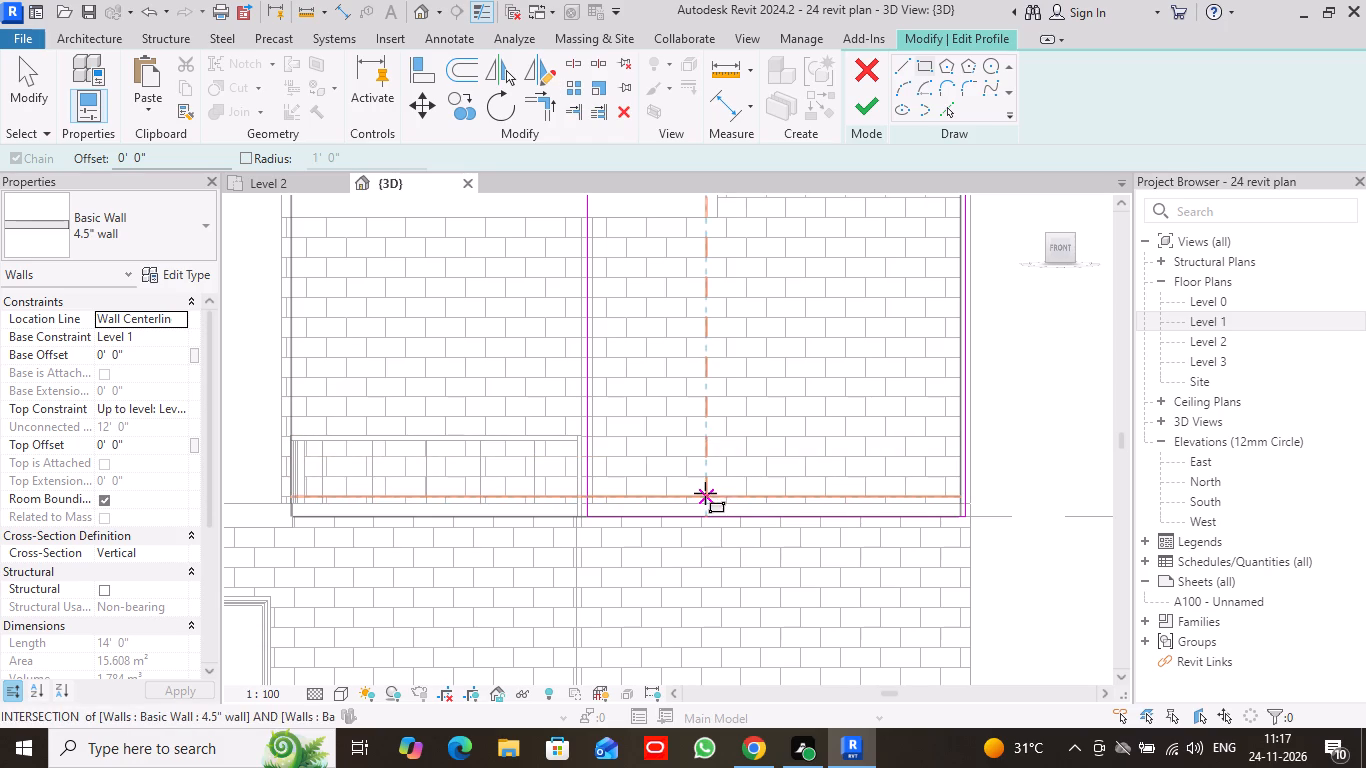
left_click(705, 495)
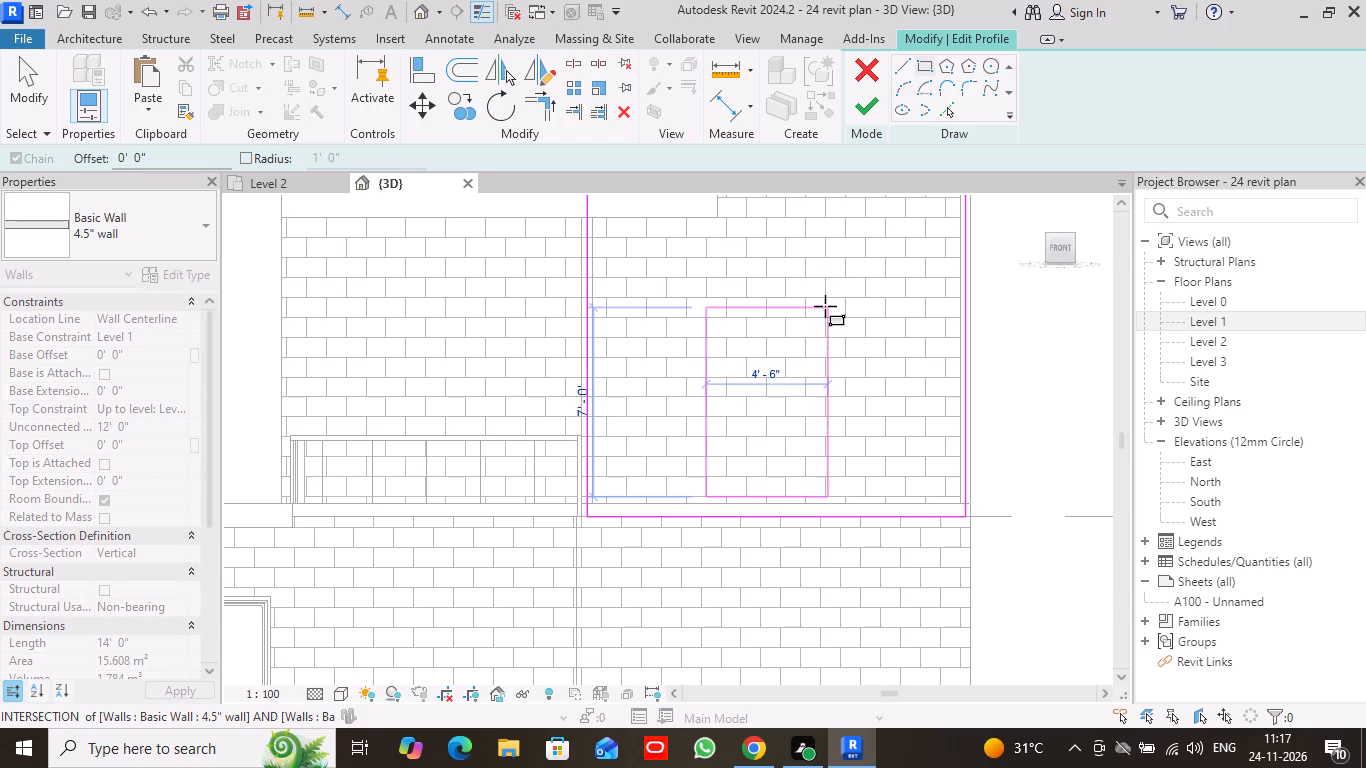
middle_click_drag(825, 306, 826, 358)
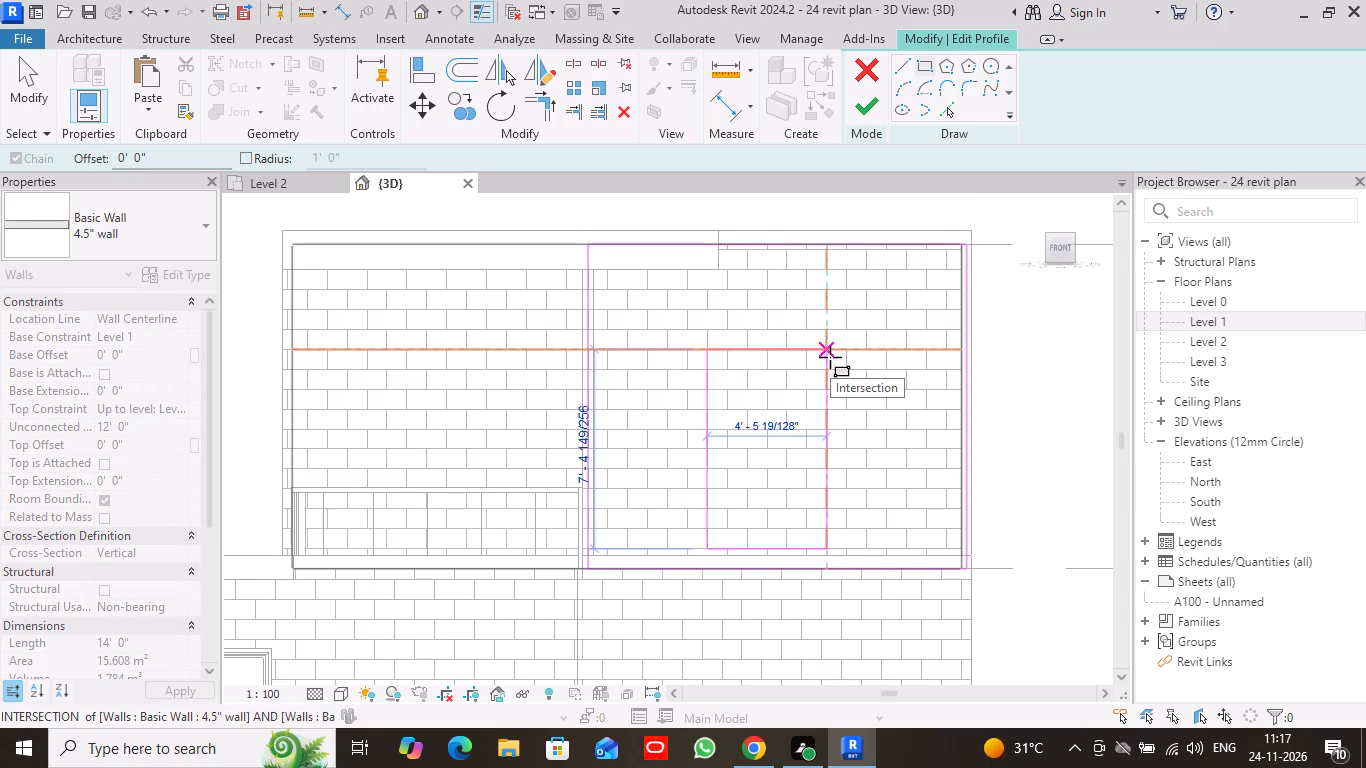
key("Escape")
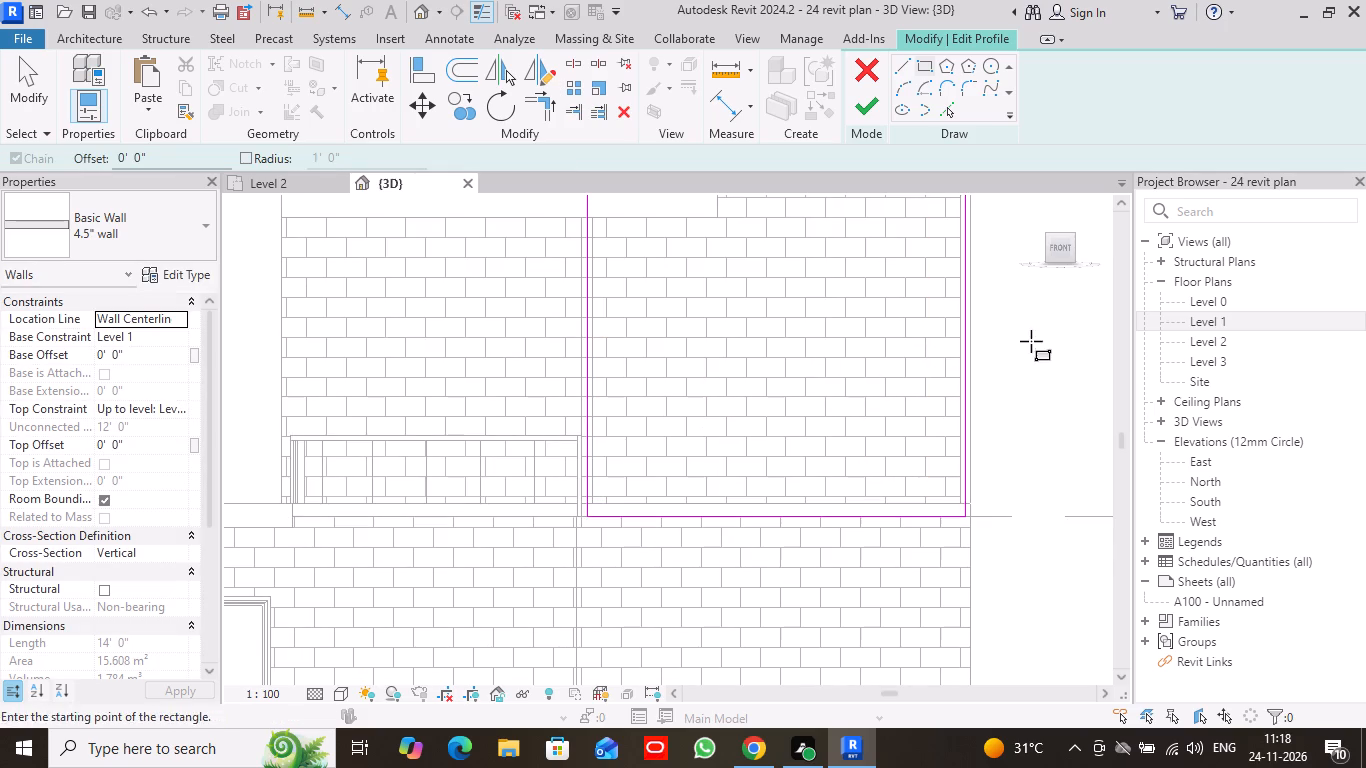
Sketch a rectangular opening about 4'-10" wide and 7'-4" high inside the front wall's profile, just above its base.
middle_click_drag(1031, 341, 974, 391)
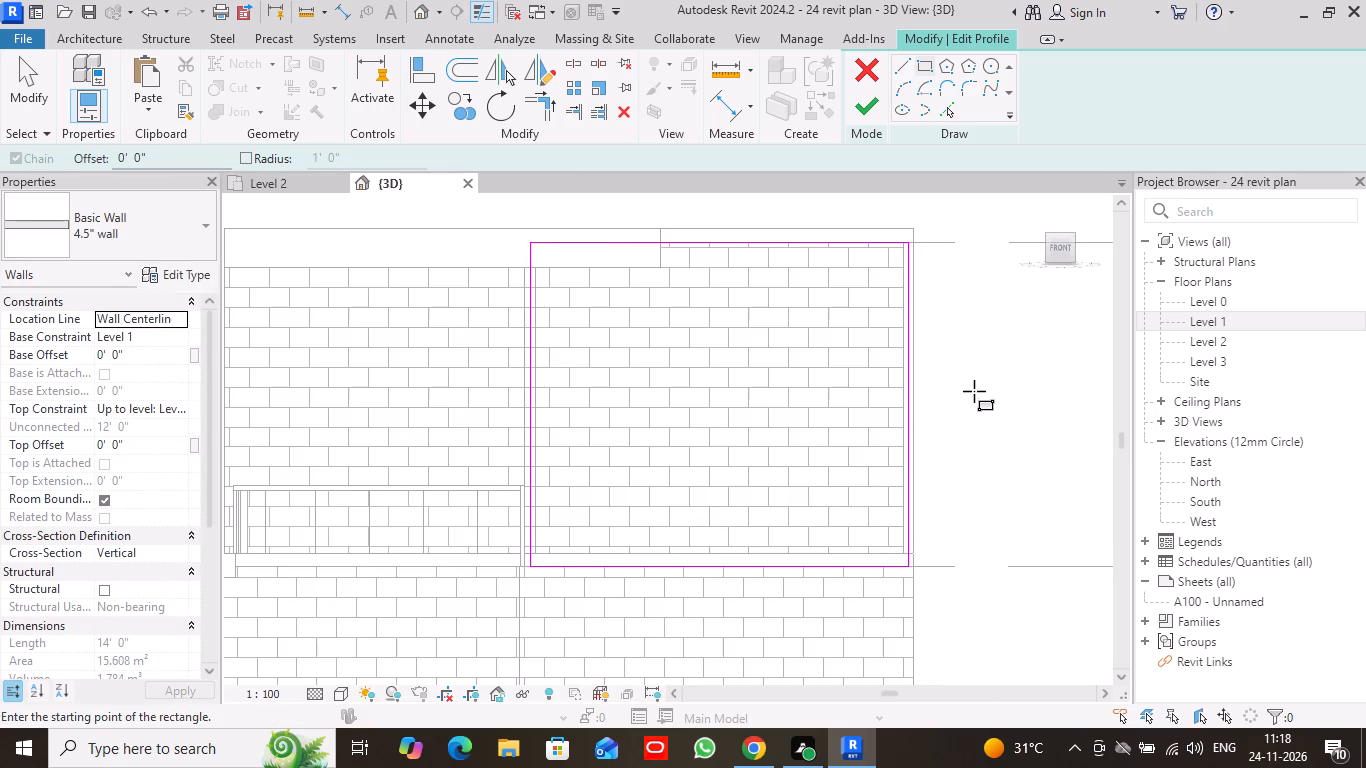
left_click(924, 62)
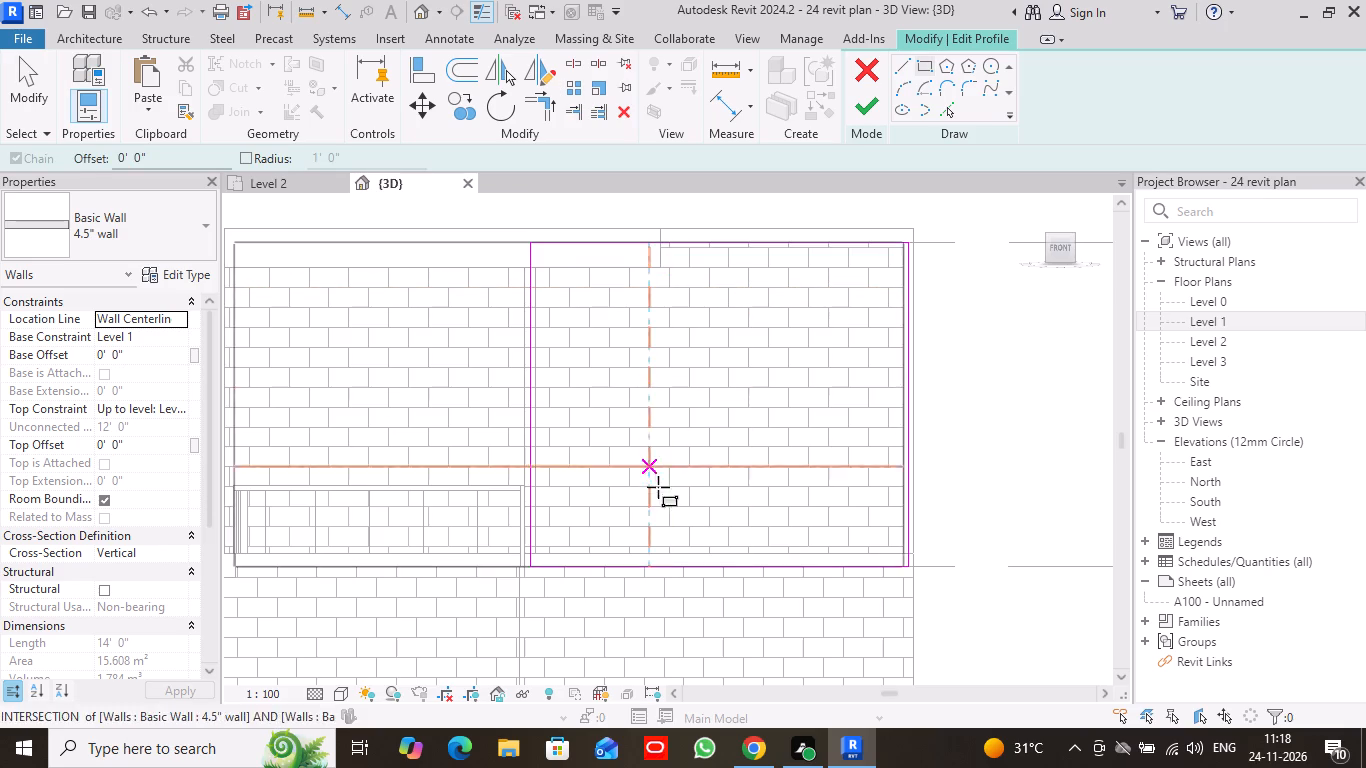
left_click(658, 543)
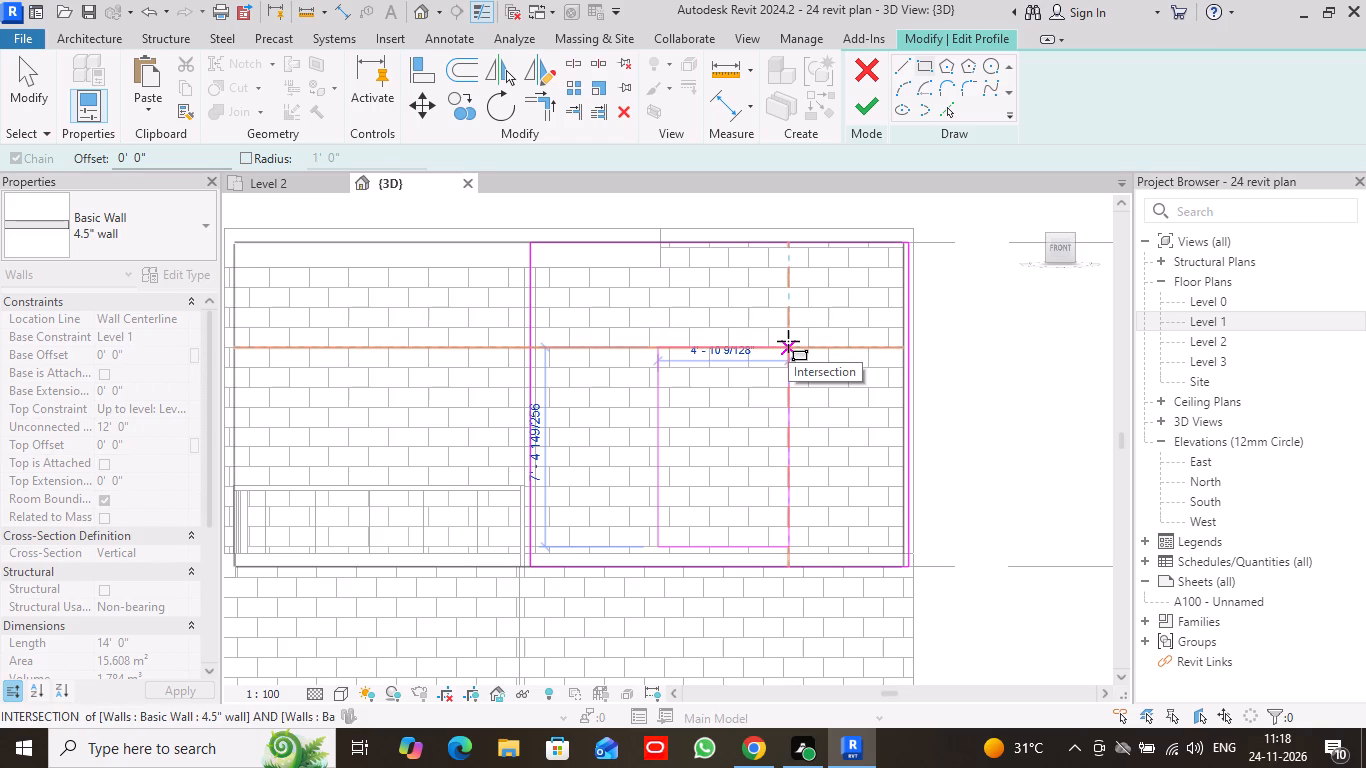
left_click(788, 341)
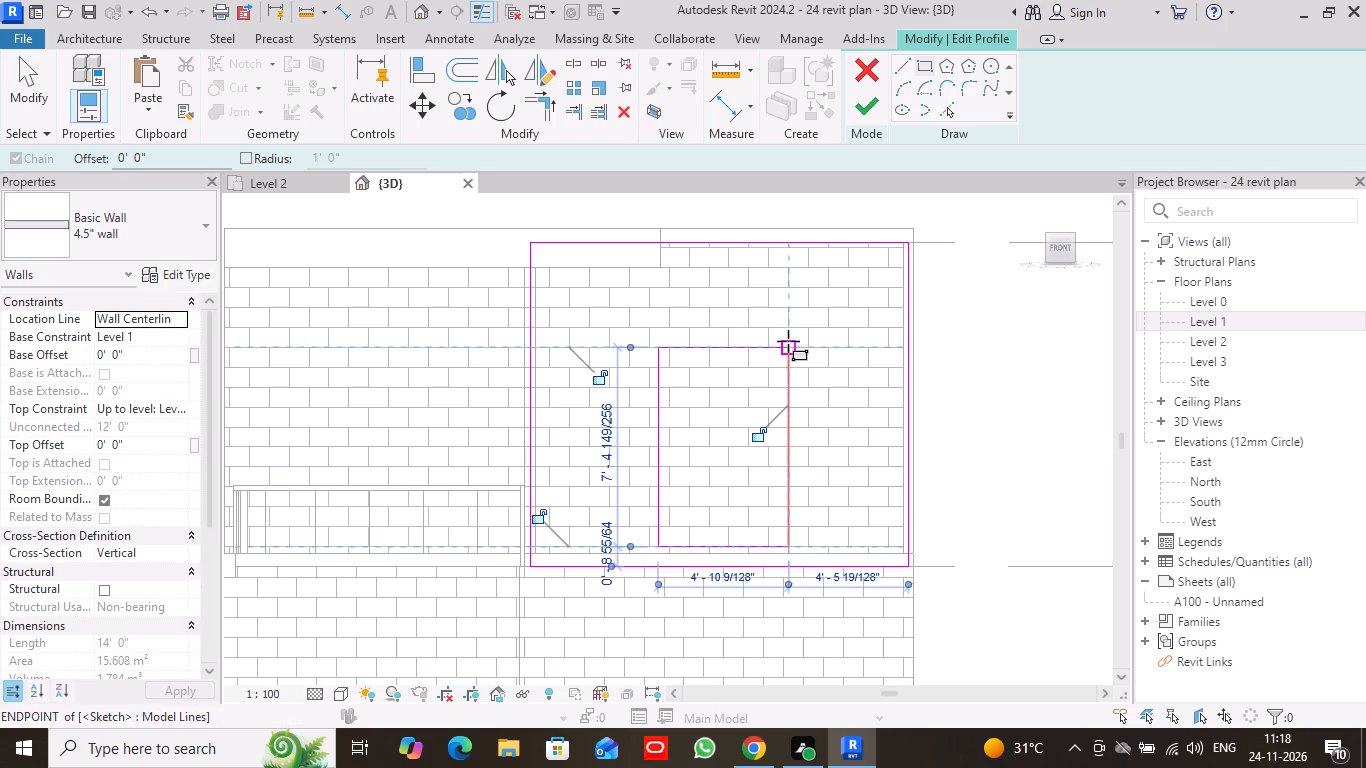
scroll(1099, 471, "down", 2)
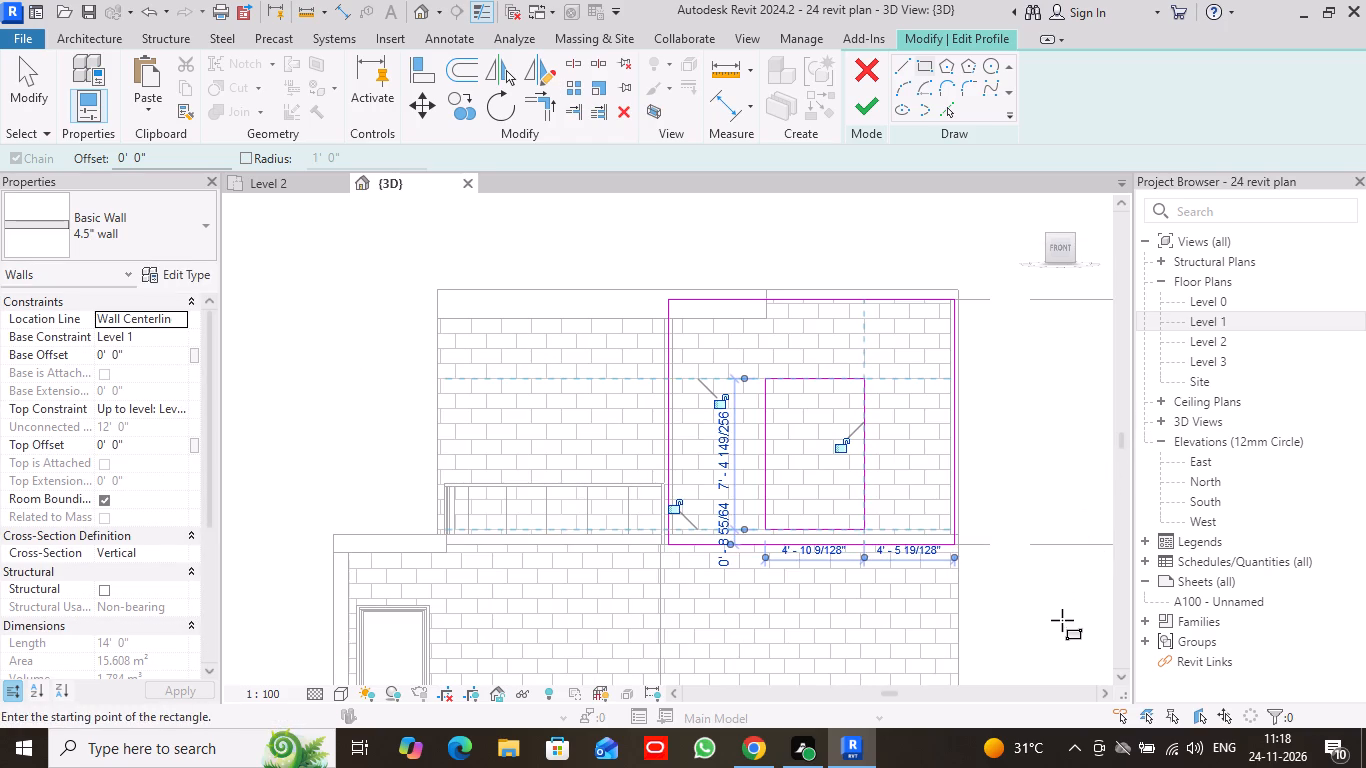
left_click(24, 95)
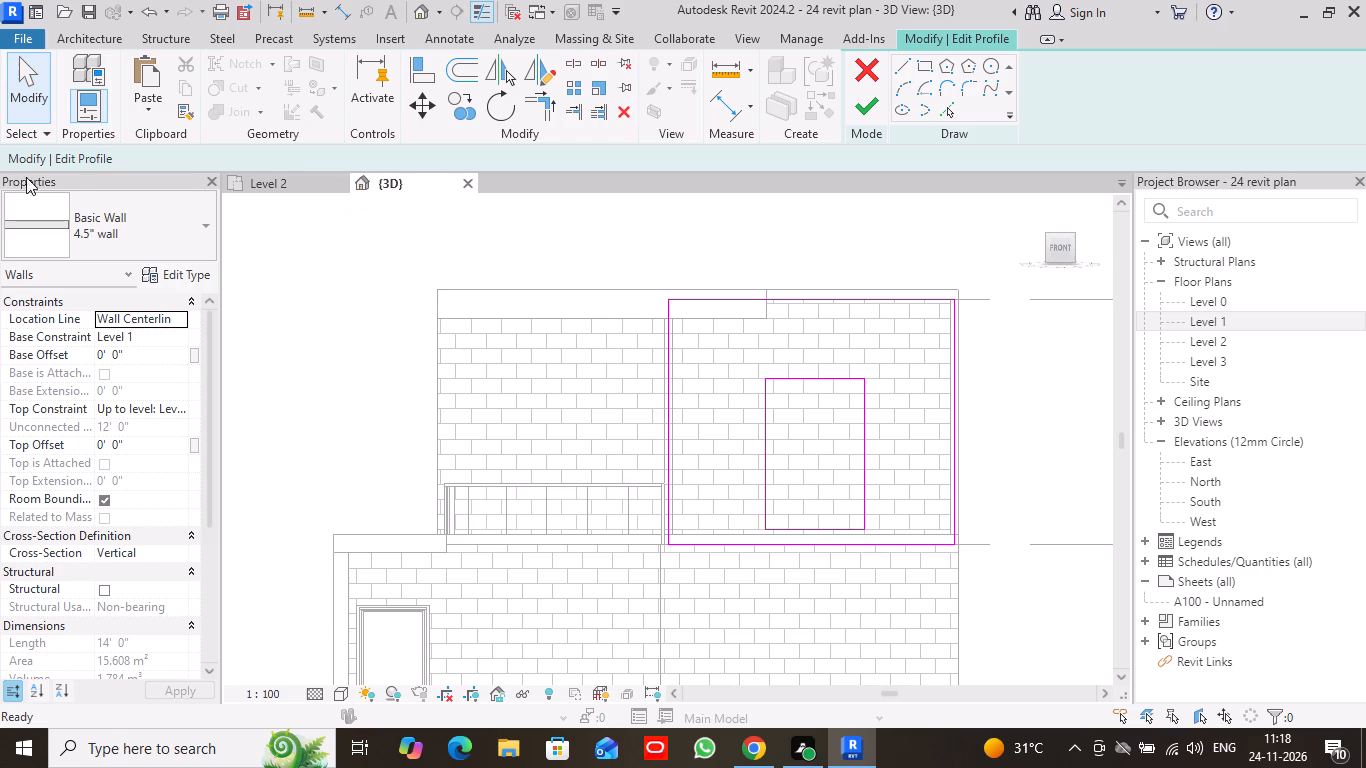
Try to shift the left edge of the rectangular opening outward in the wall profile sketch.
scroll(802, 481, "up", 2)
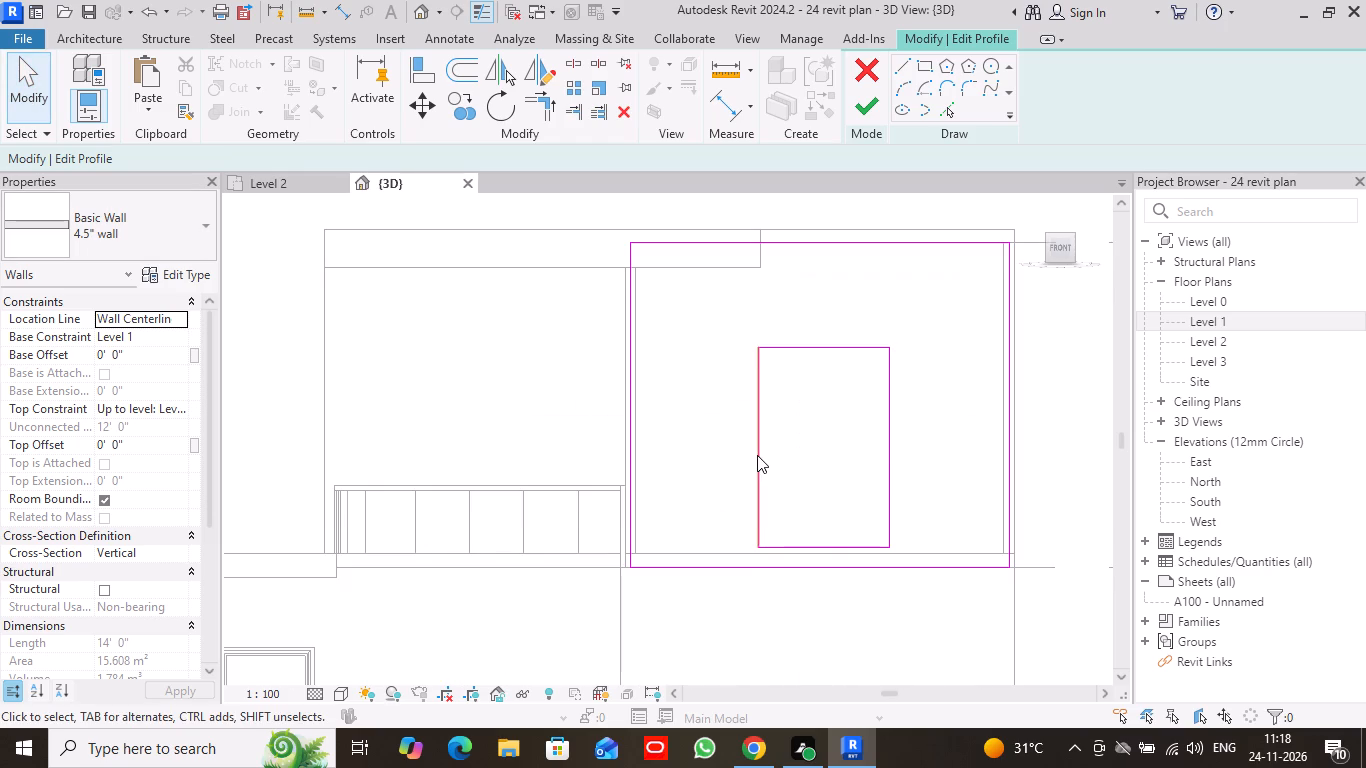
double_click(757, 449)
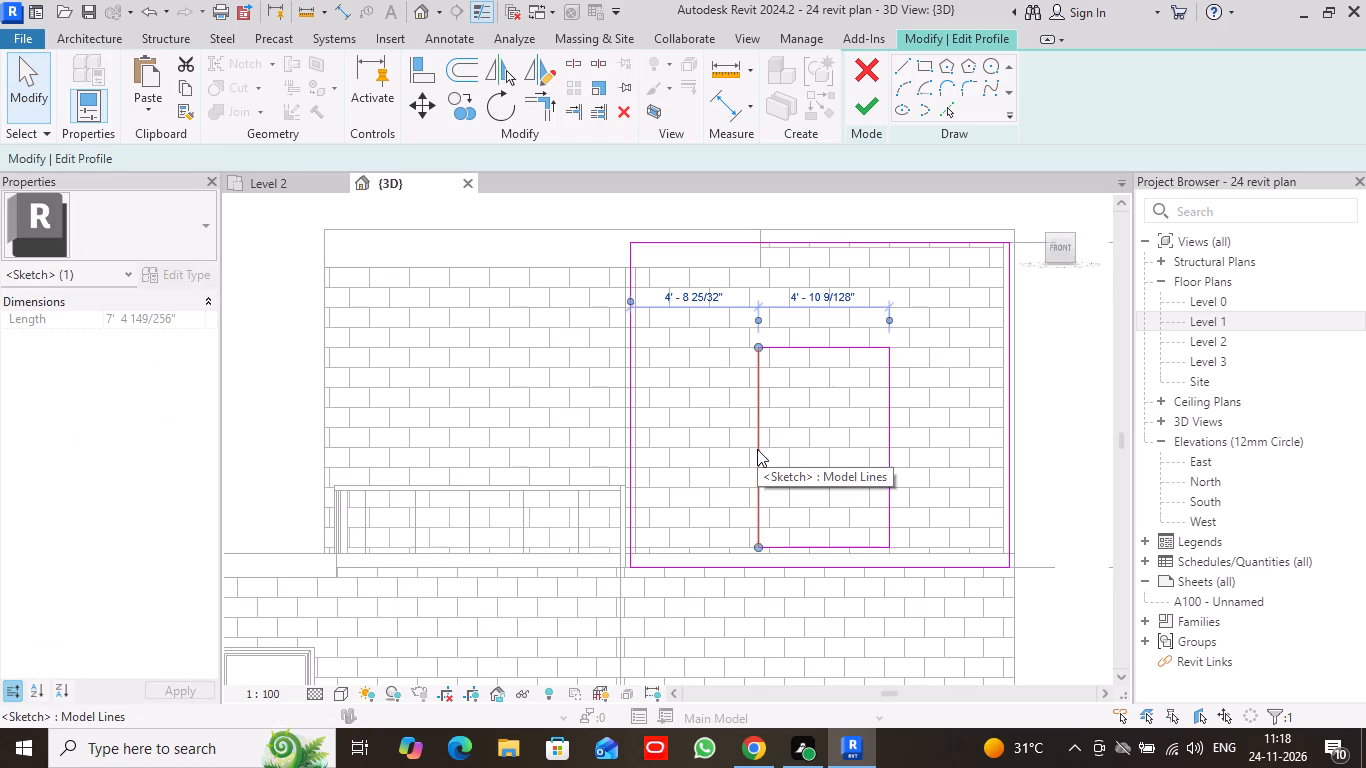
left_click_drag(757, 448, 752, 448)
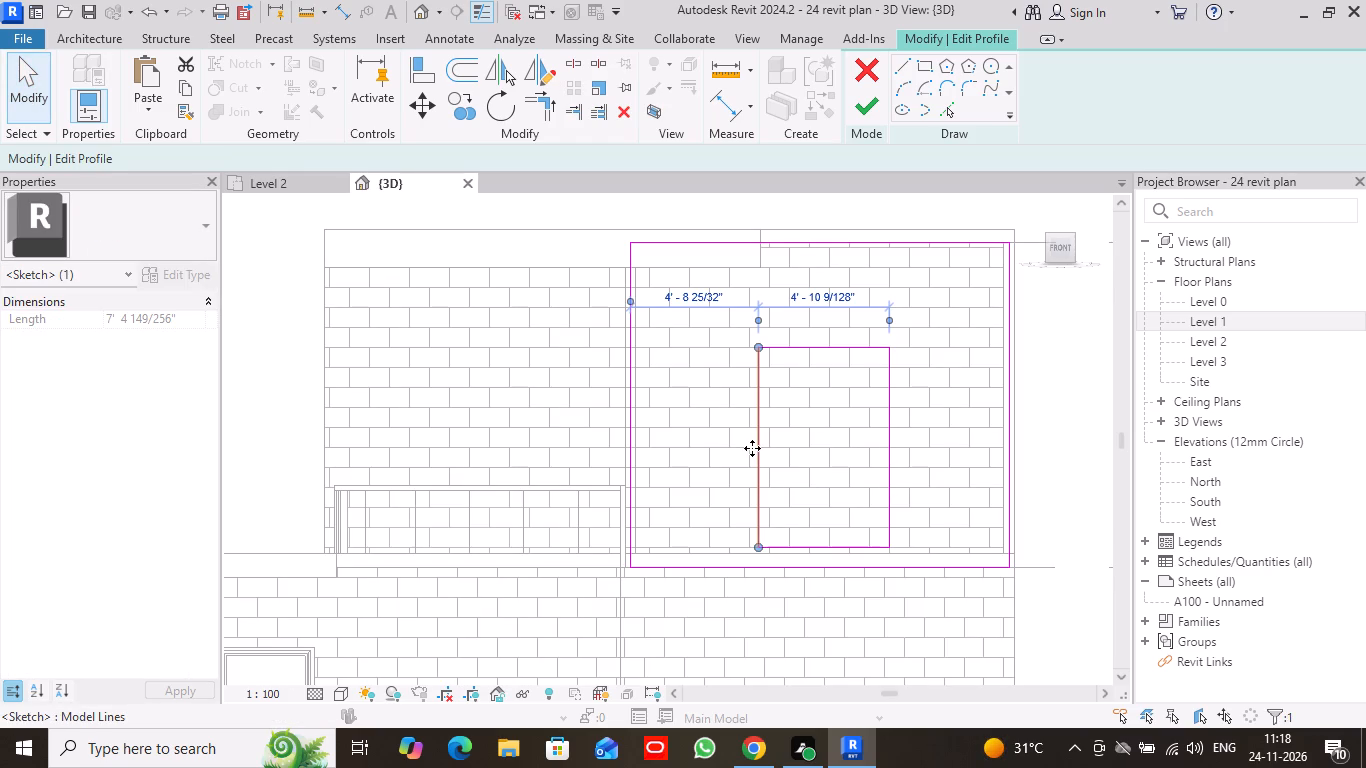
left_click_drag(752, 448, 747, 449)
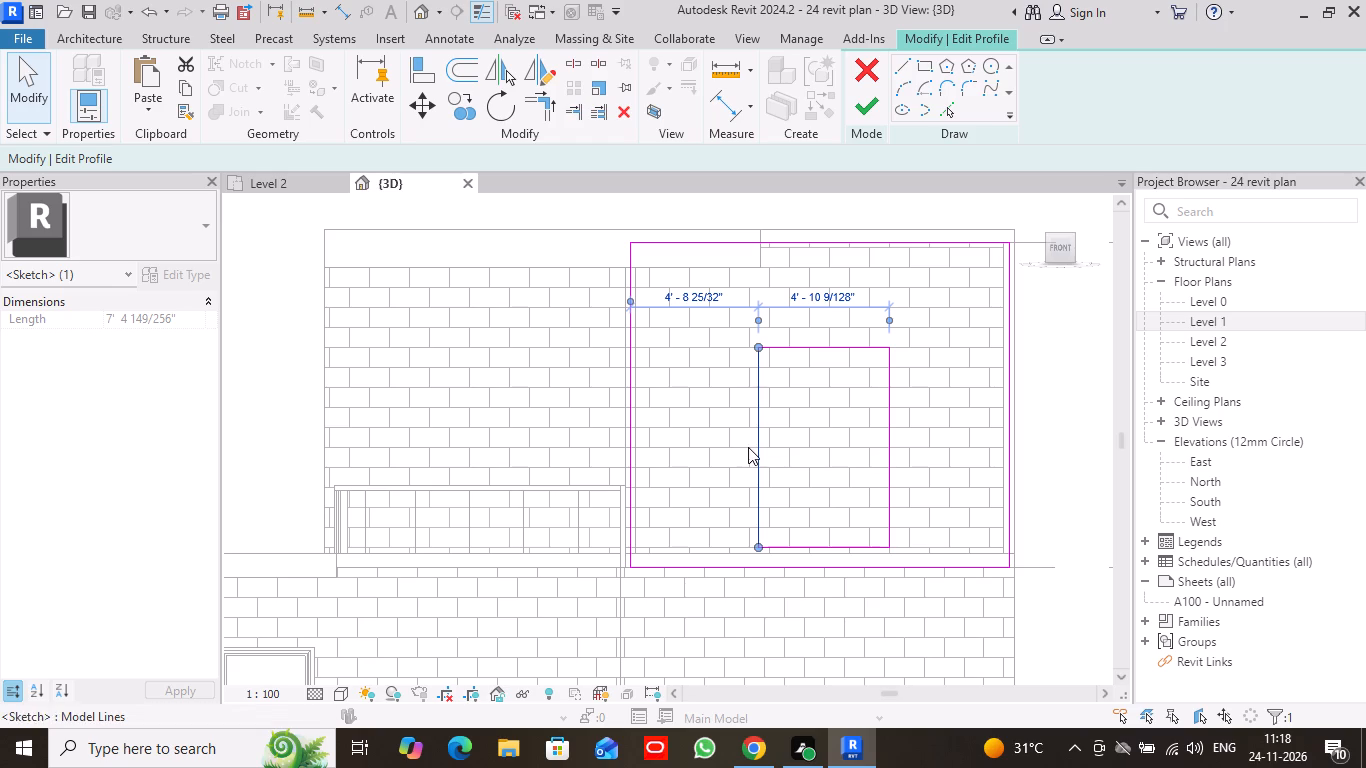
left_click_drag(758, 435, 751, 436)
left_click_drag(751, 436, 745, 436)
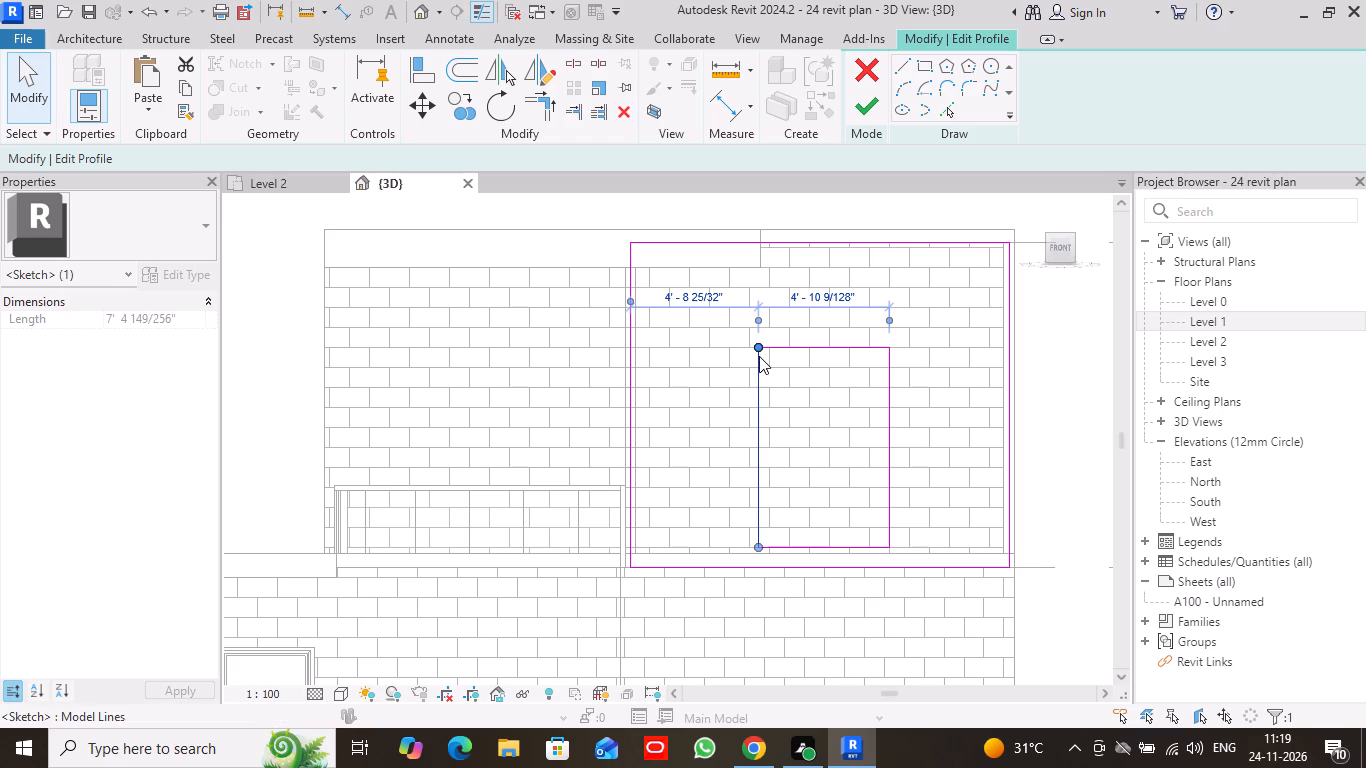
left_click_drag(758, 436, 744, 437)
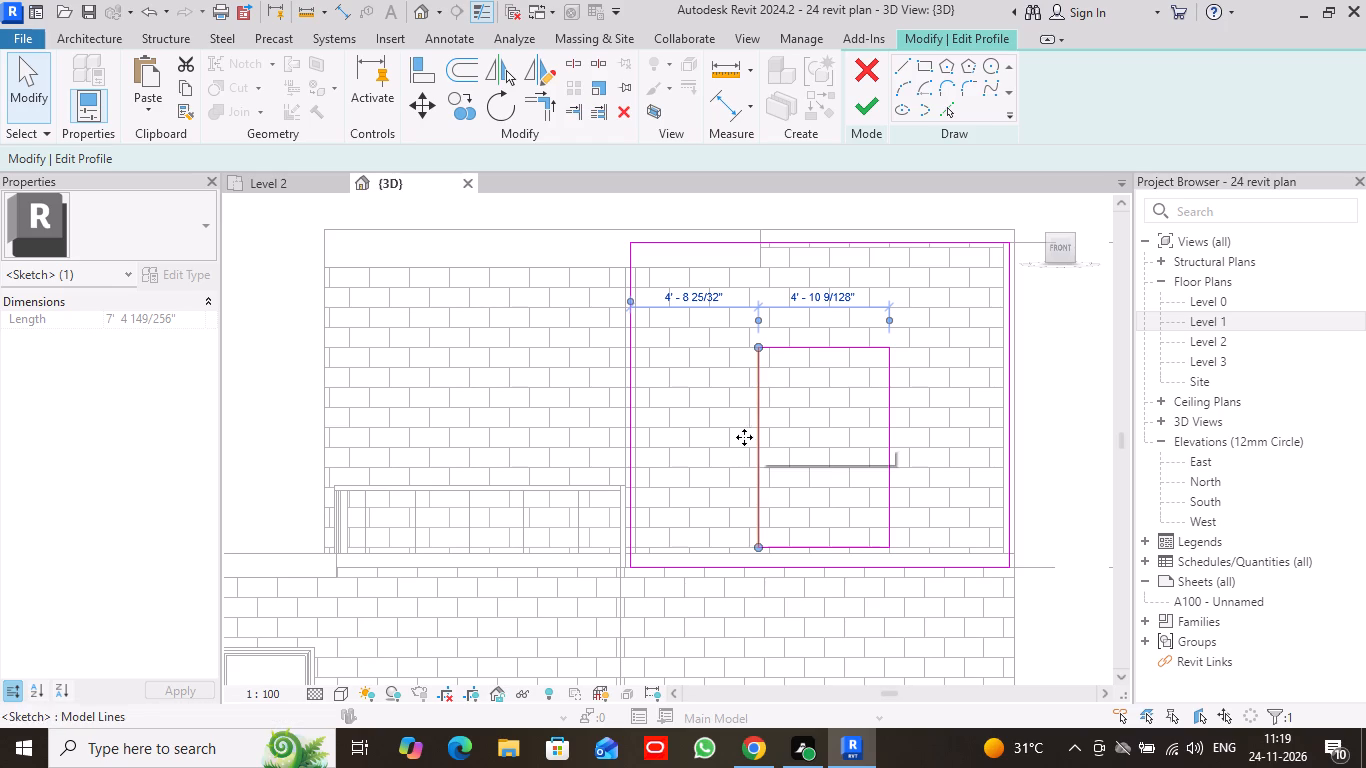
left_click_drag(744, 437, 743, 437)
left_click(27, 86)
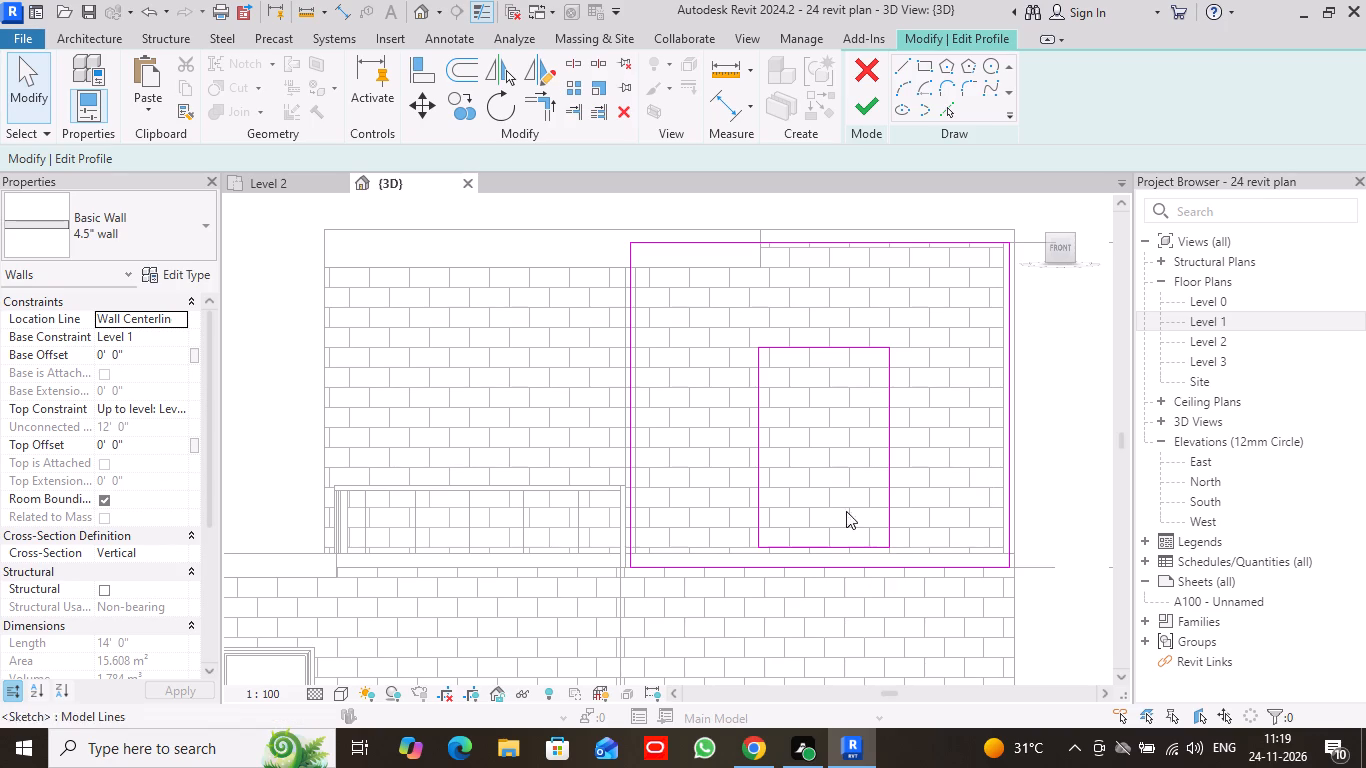
Move the opening's left edge outward so it sits 4'-2" from the wall's left edge, making the opening about 5'-5" wide.
scroll(842, 500, "up", 5)
scroll(758, 423, "down", 1)
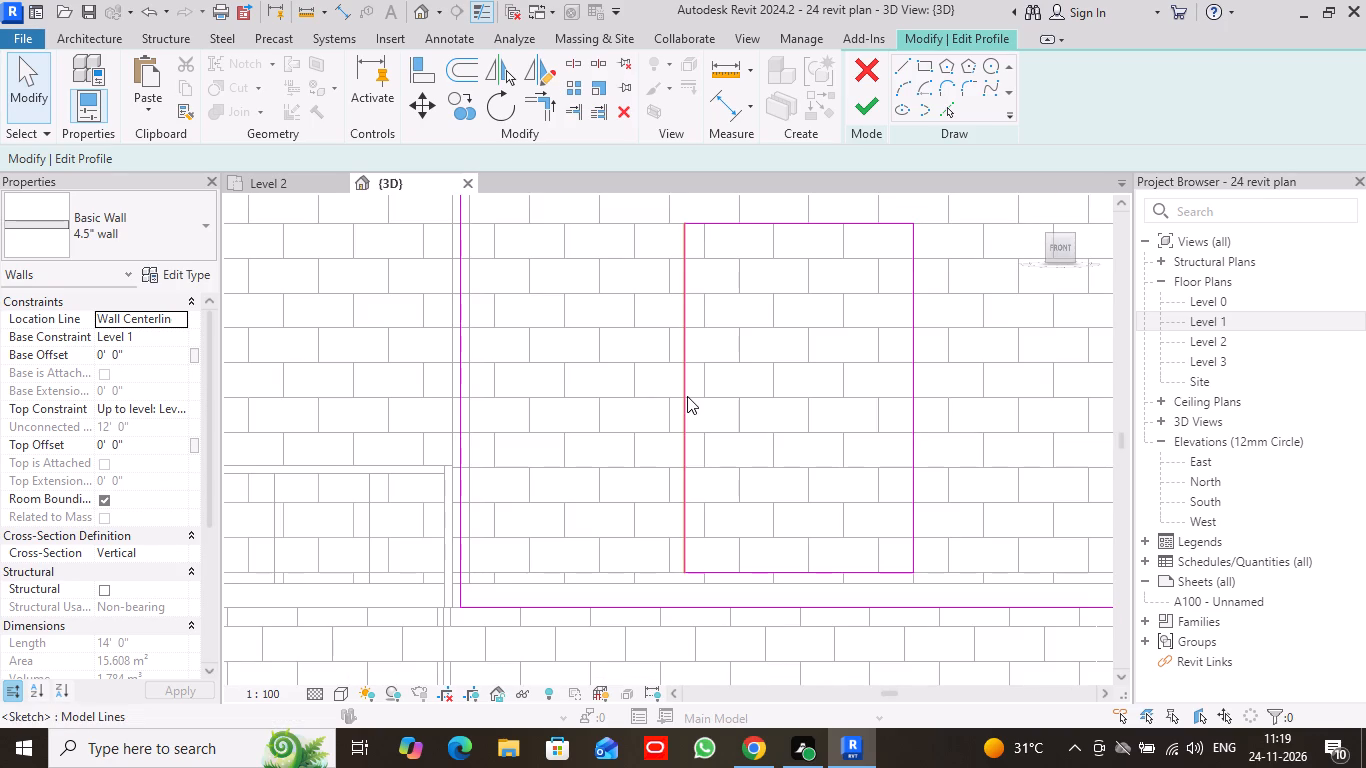
double_click(687, 396)
left_click_drag(686, 397, 660, 400)
scroll(926, 388, "down", 3)
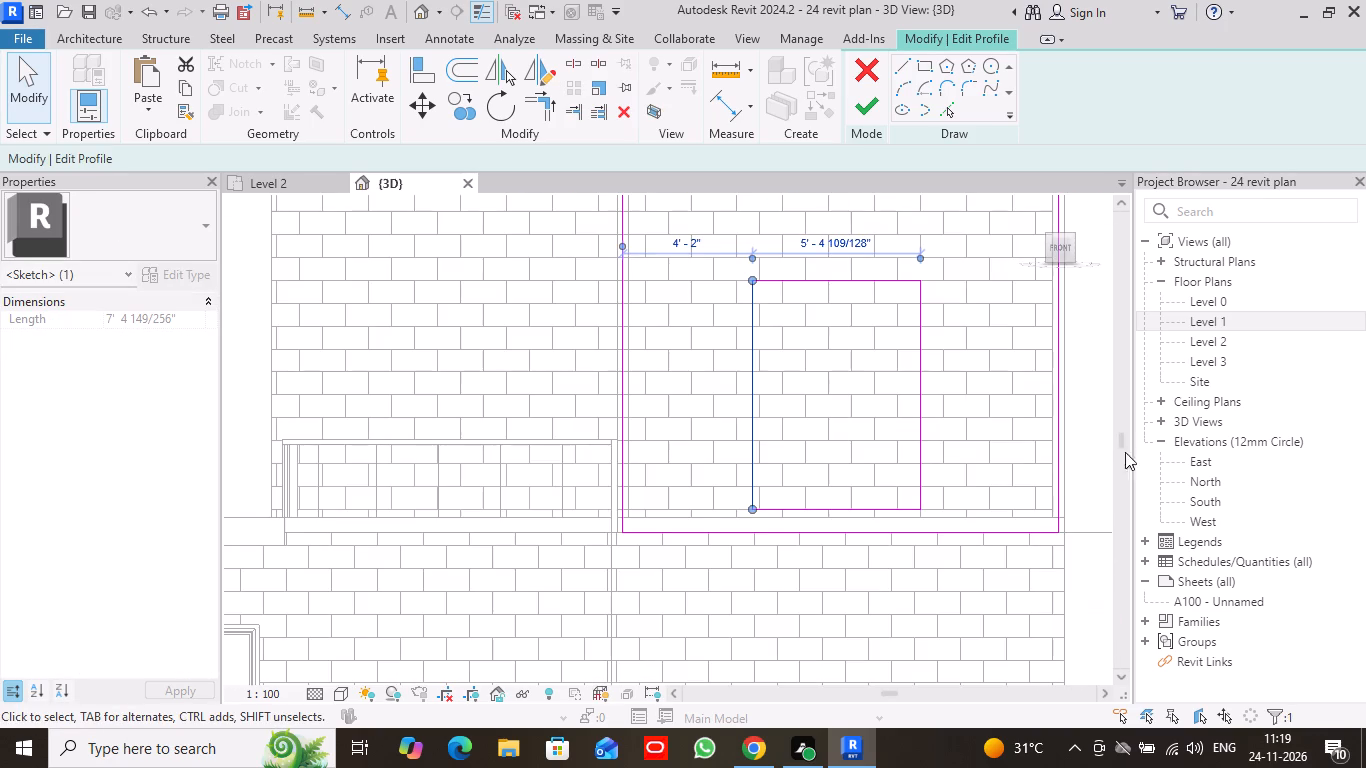
scroll(1098, 447, "down", 1)
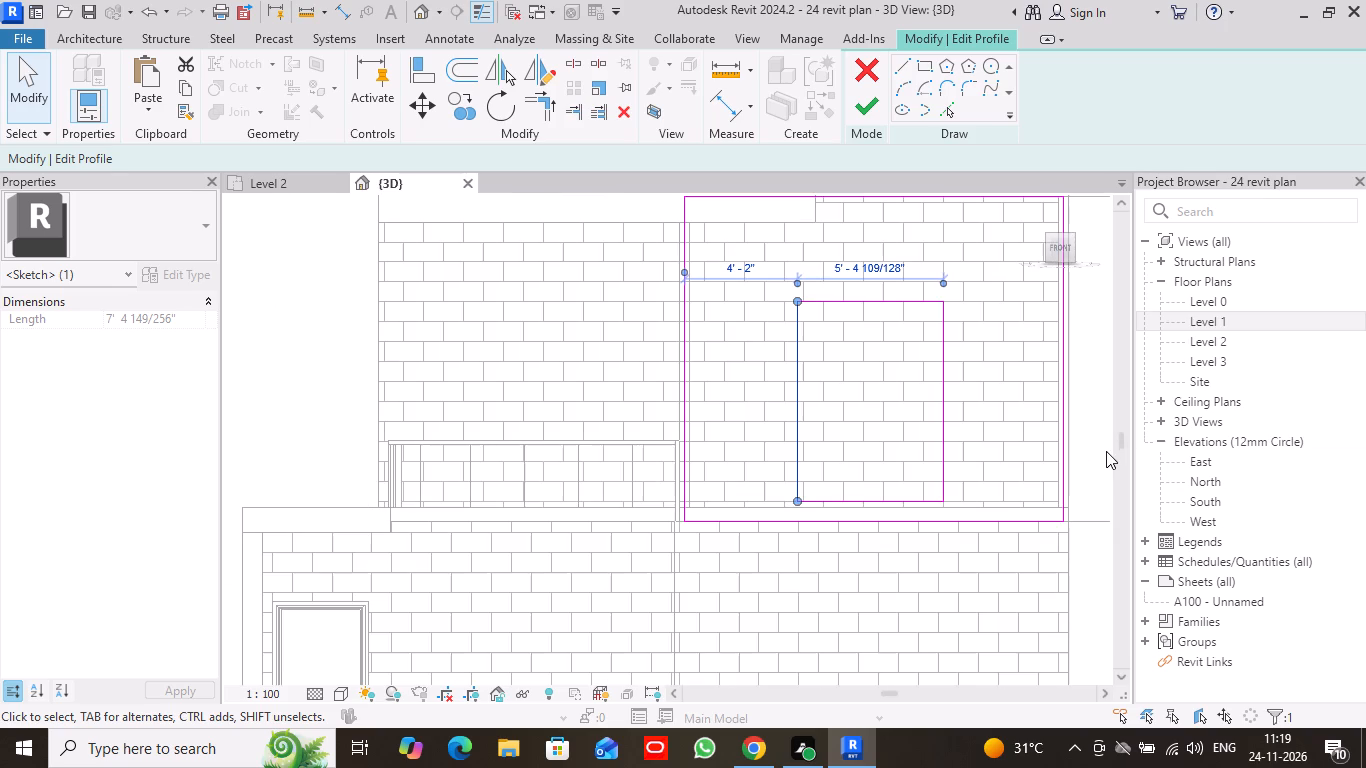
middle_click_drag(1093, 457, 1036, 487)
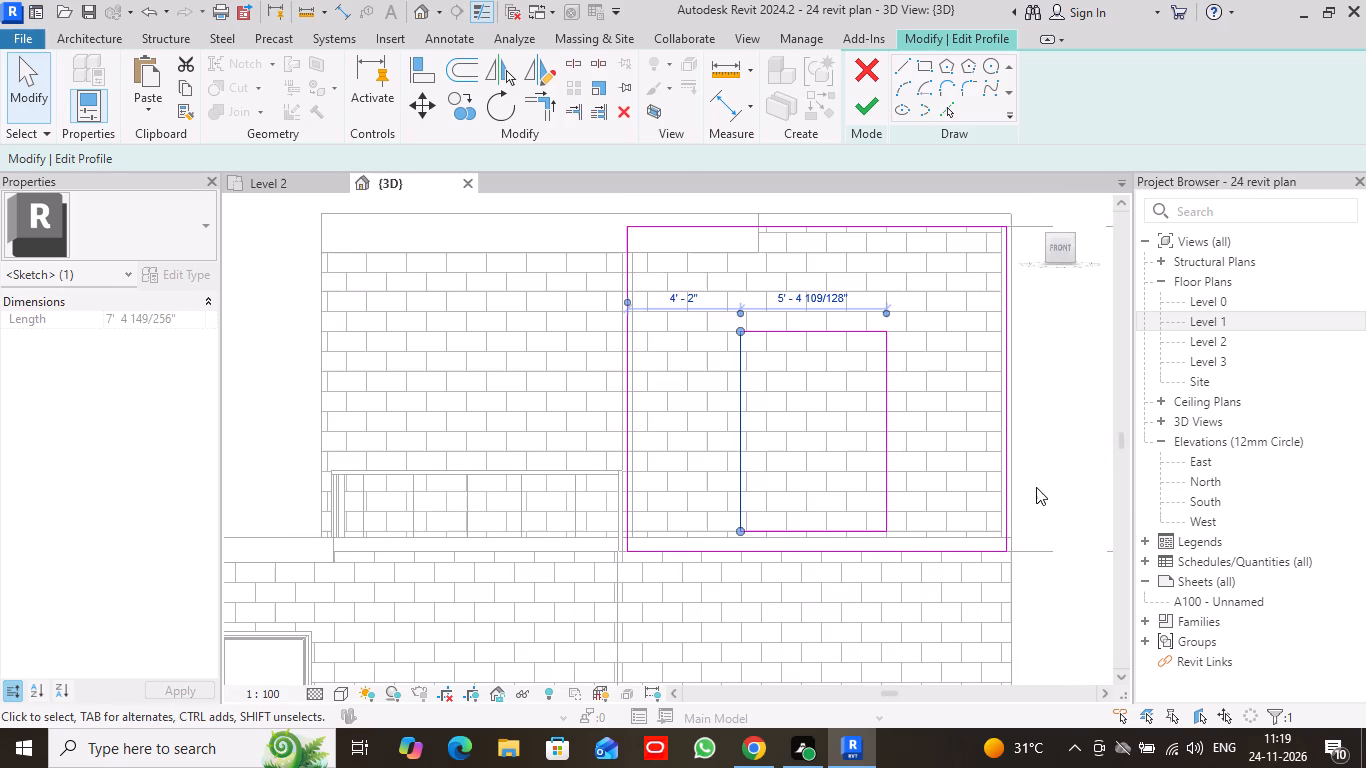
Finish the profile edit to cut the opening in the upper-floor front wall and deselect the wall.
left_click(867, 100)
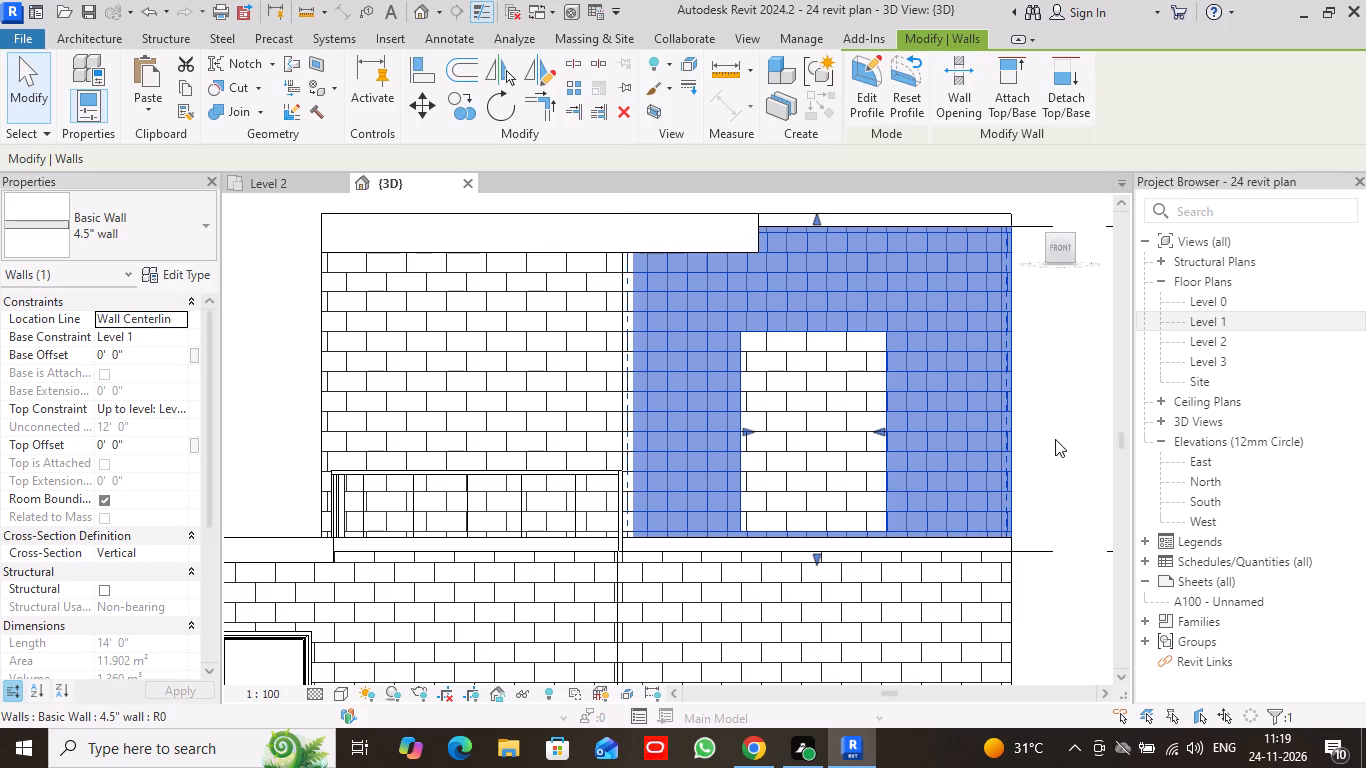
left_click(8, 98)
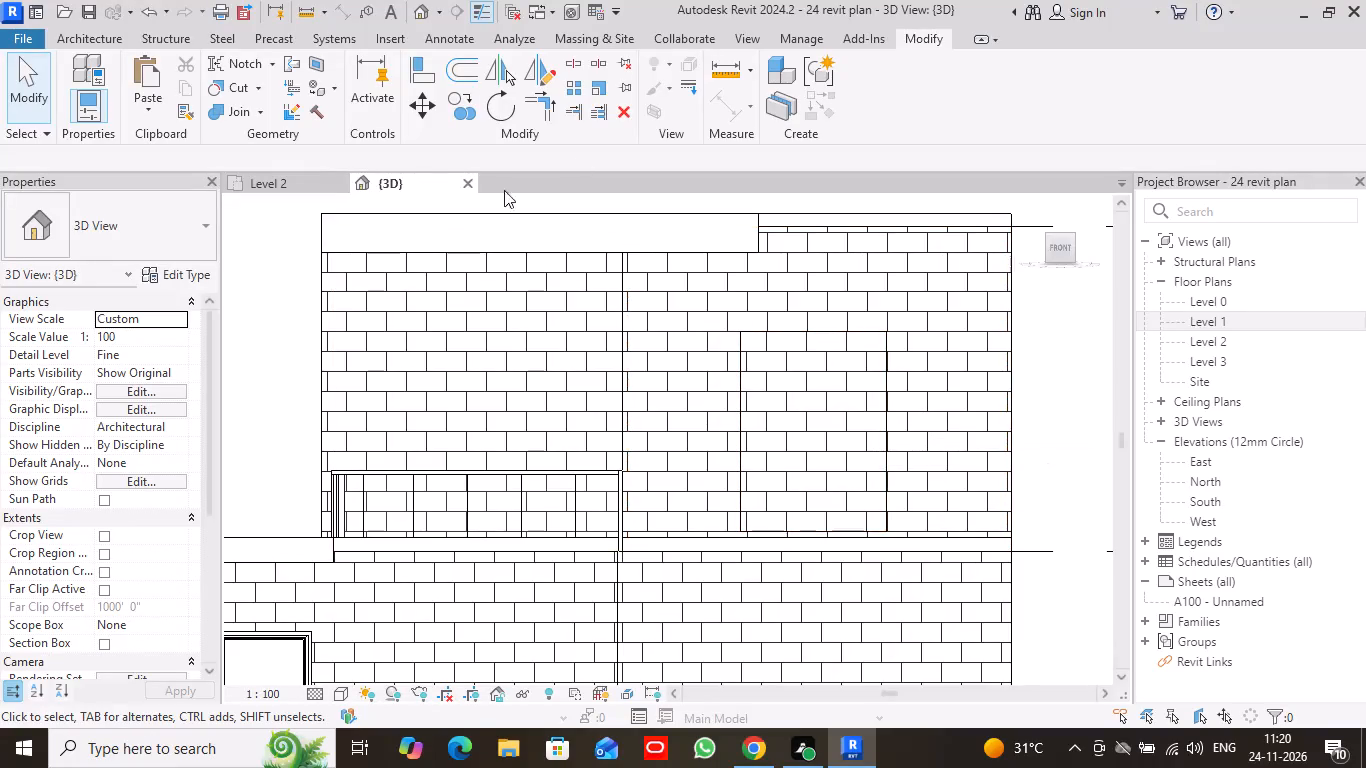
Open the crossbar frame generic model along the roof edge for in-place editing.
left_click(682, 237)
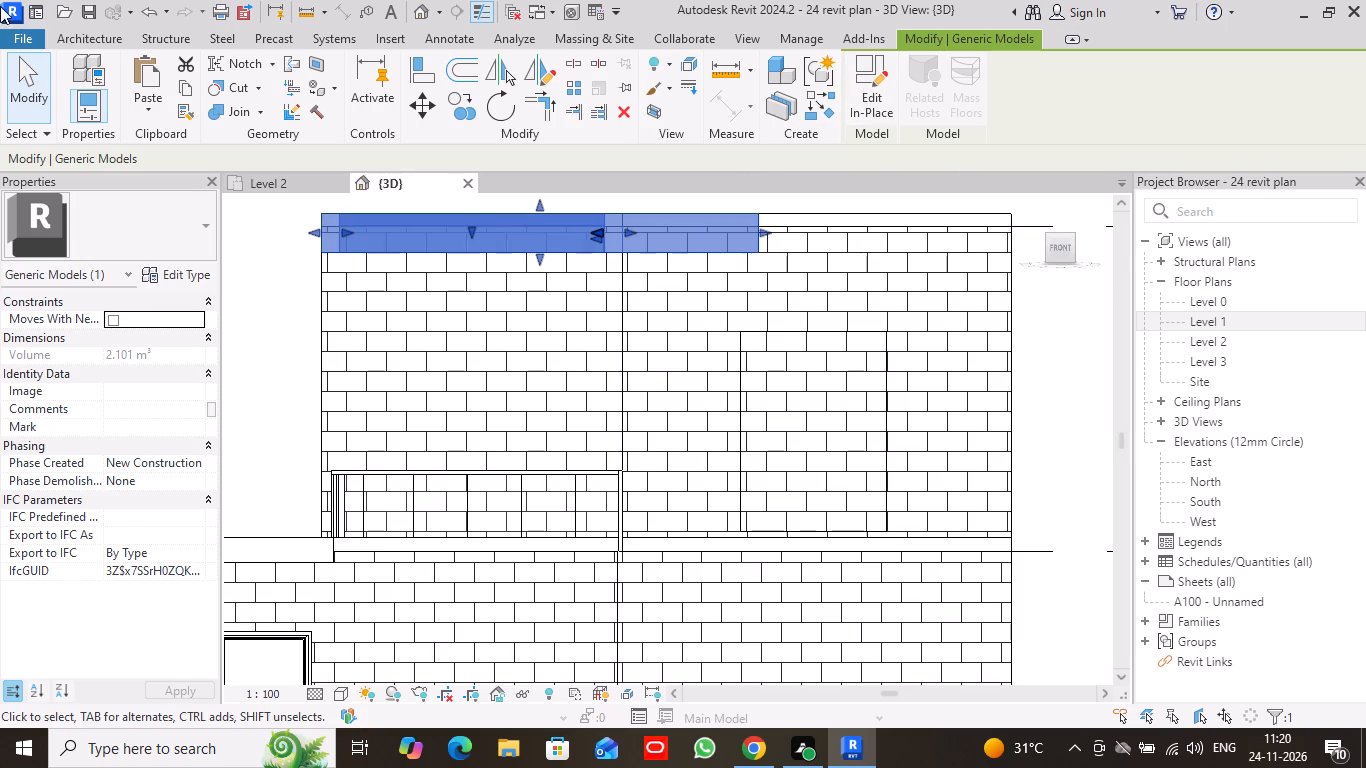
left_click(41, 70)
double_click(640, 232)
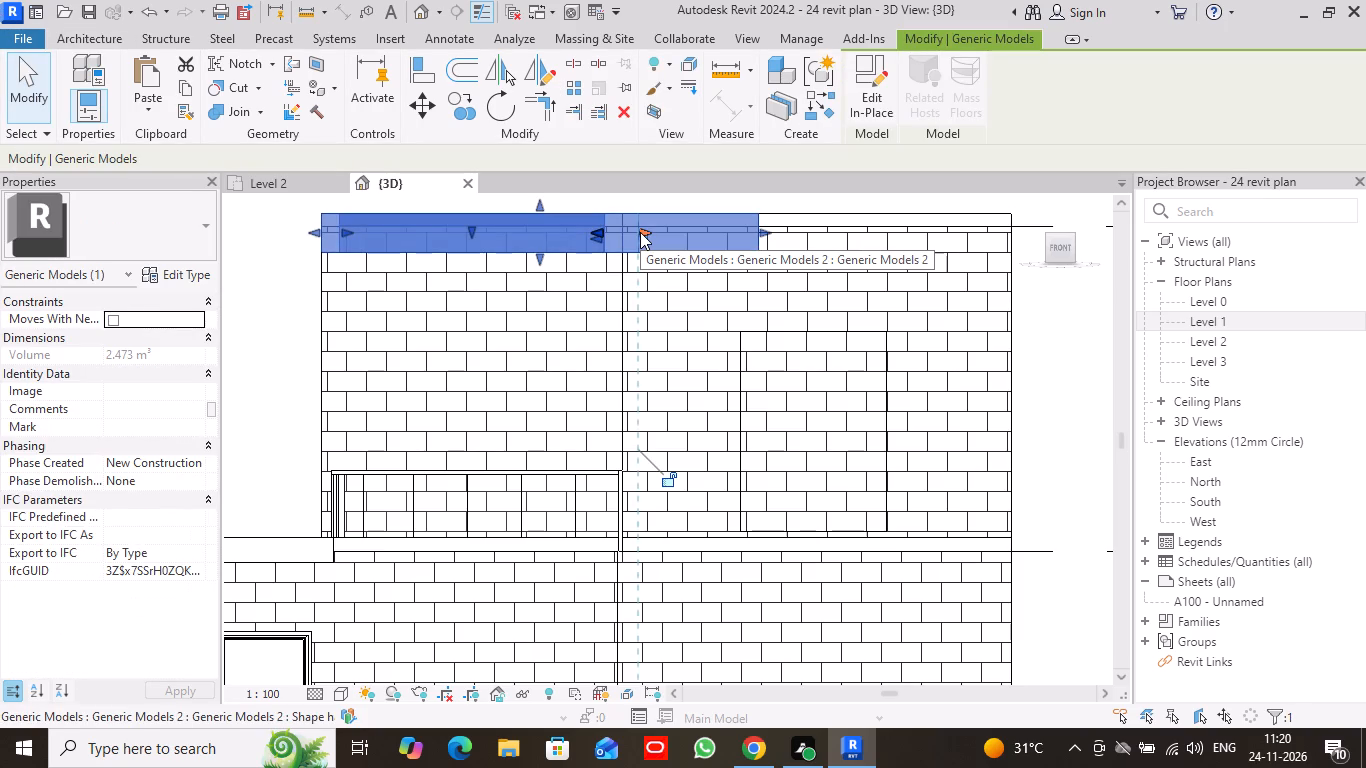
left_click(862, 92)
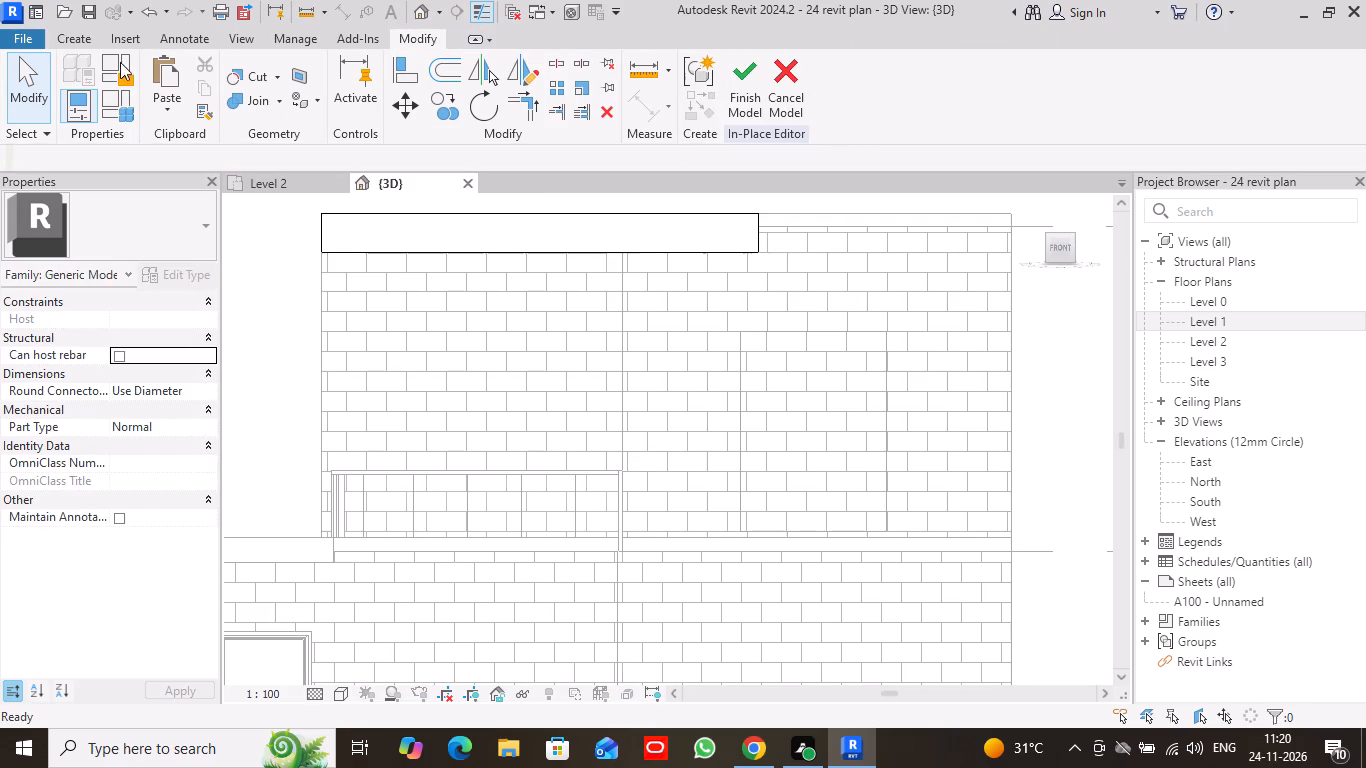
Start a new extrusion in the in-place model and pick the front wall with the new opening as its work plane.
left_click(91, 39)
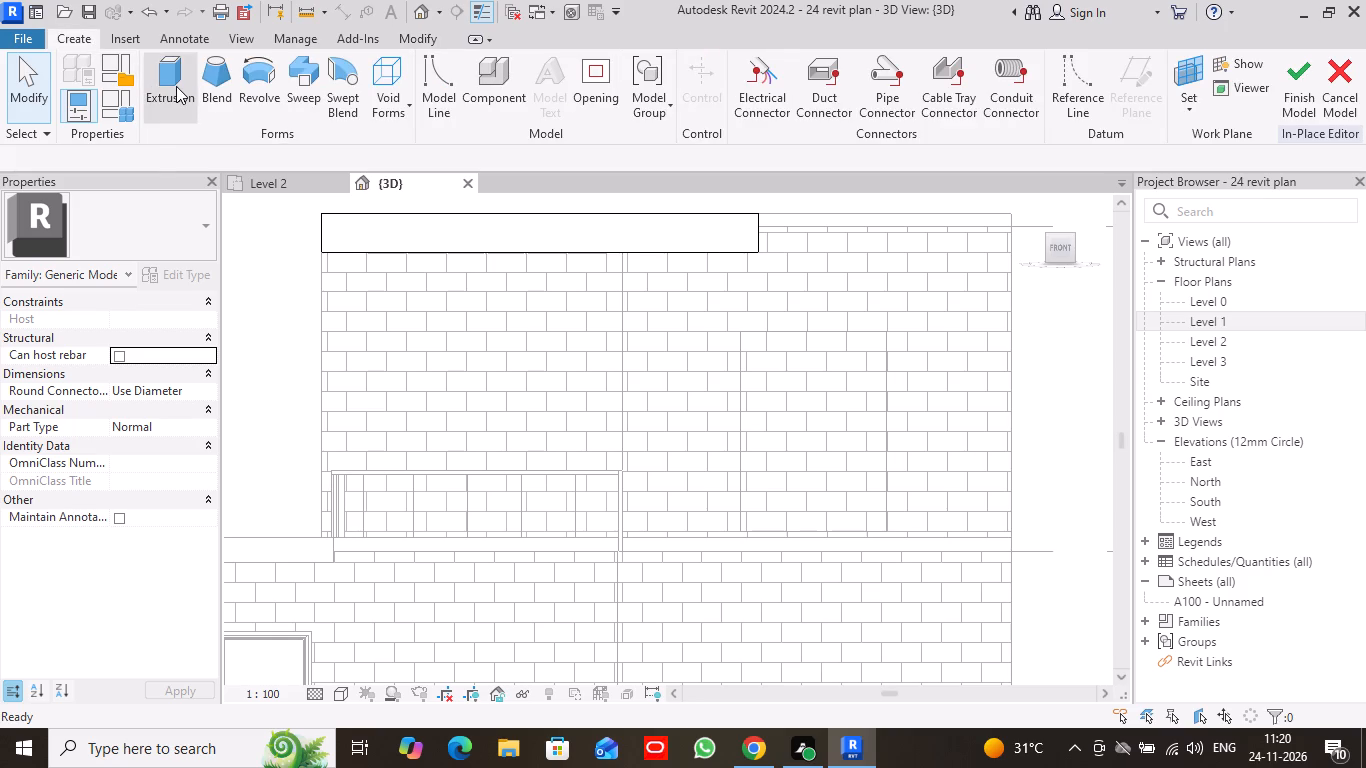
left_click(176, 86)
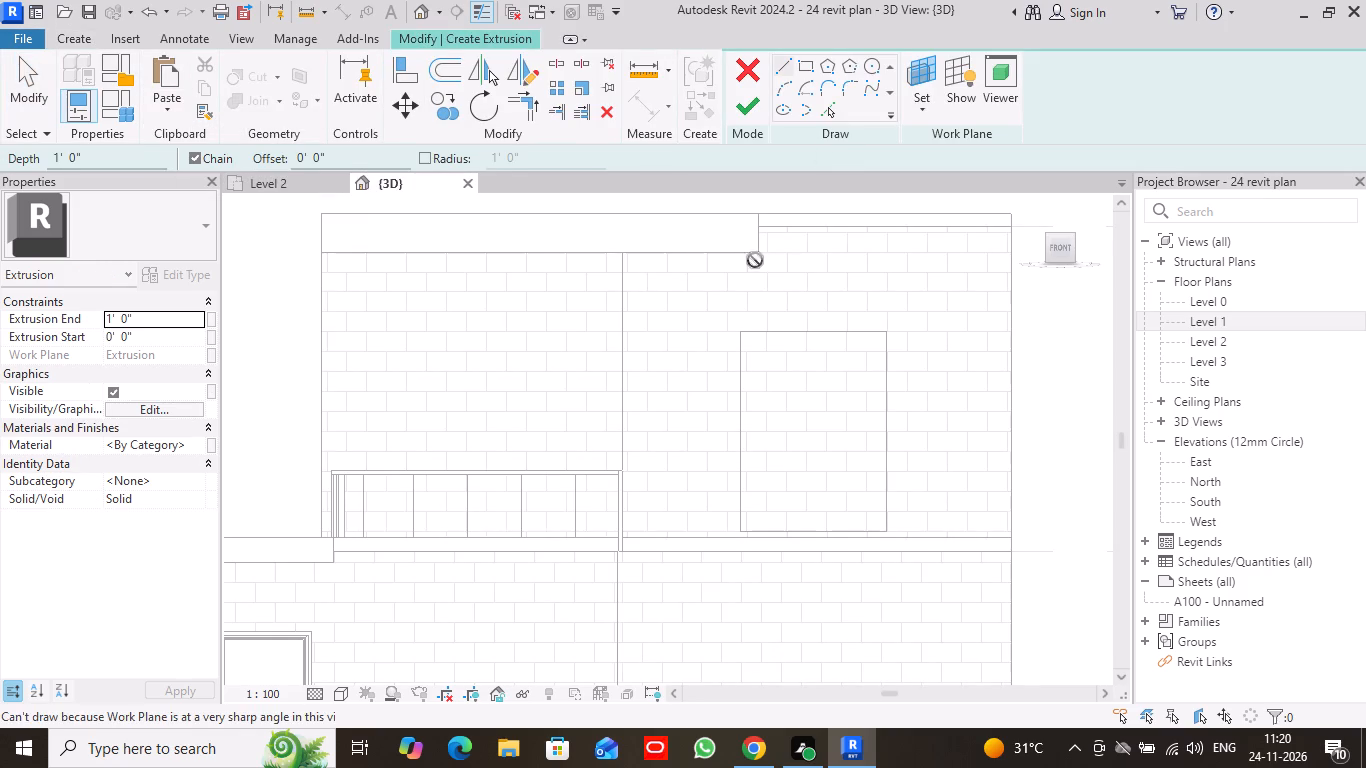
scroll(807, 293, "down", 1)
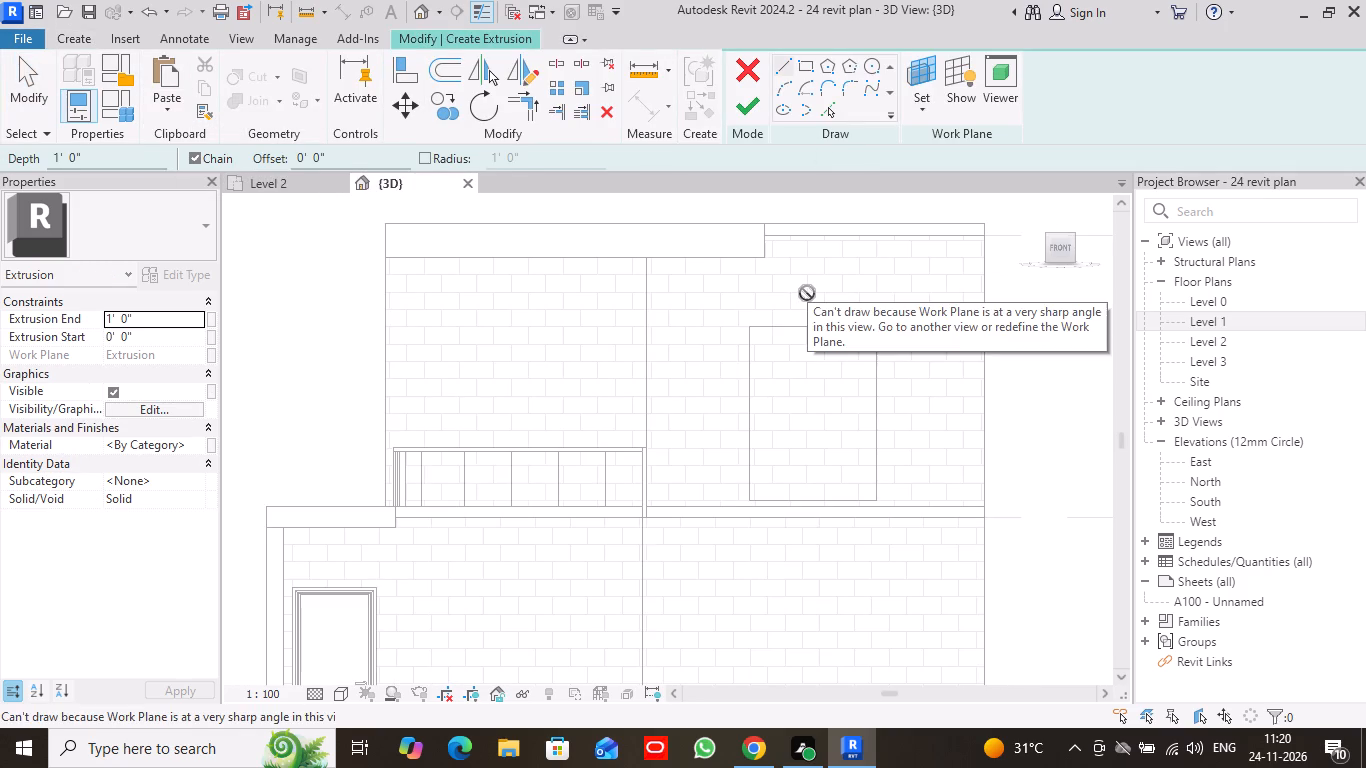
left_click(922, 112)
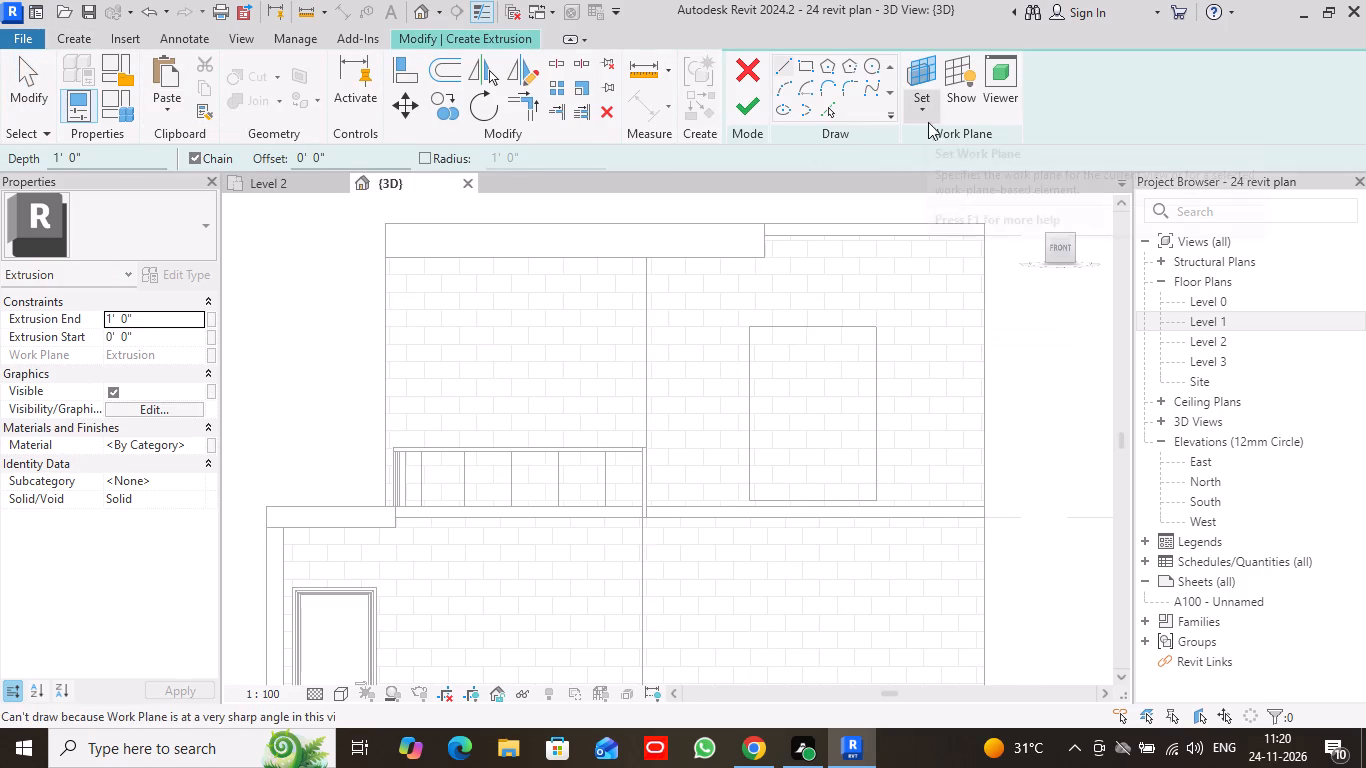
left_click(951, 179)
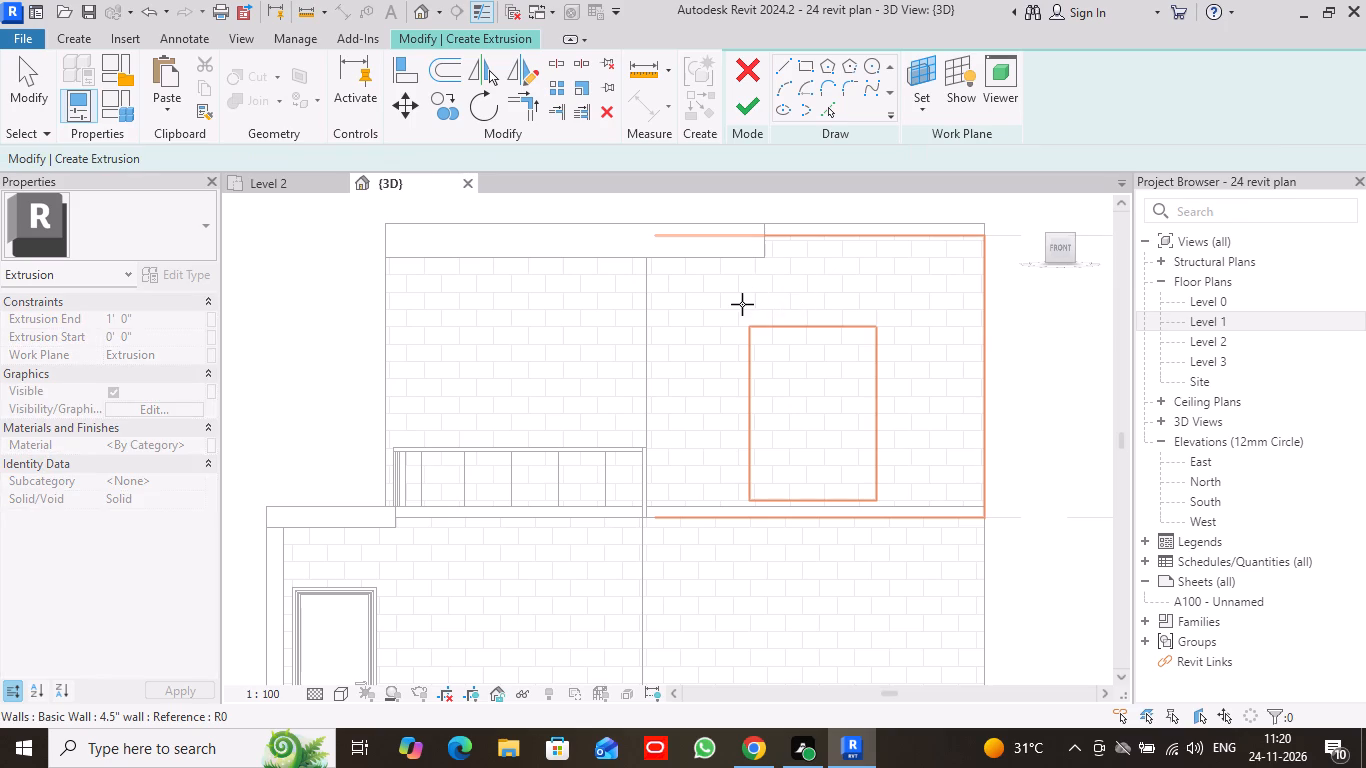
left_click(742, 304)
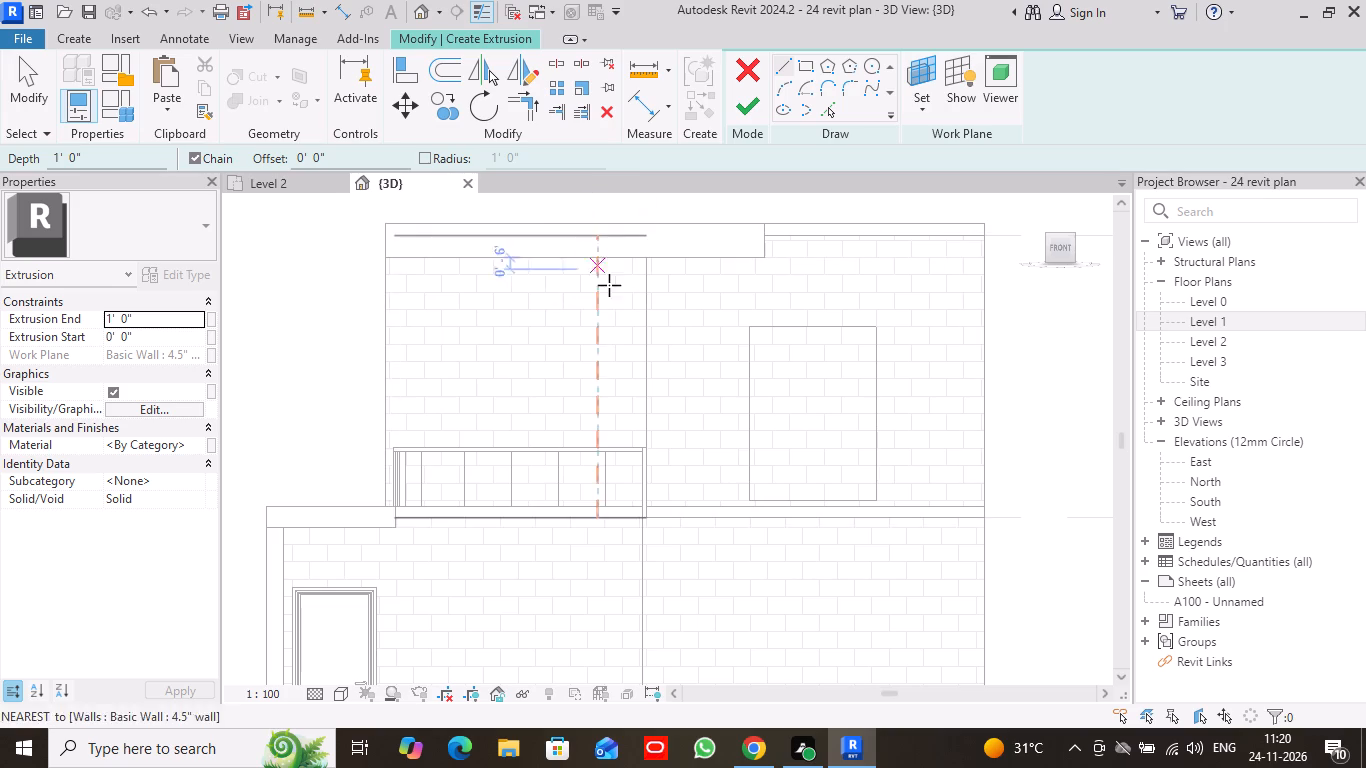
Sketch a vertical line about 11'-3" long from the roof edge's midpoint down to the bottom edge of the wall opening.
scroll(611, 286, "down", 1)
middle_click_drag(611, 286, 493, 295)
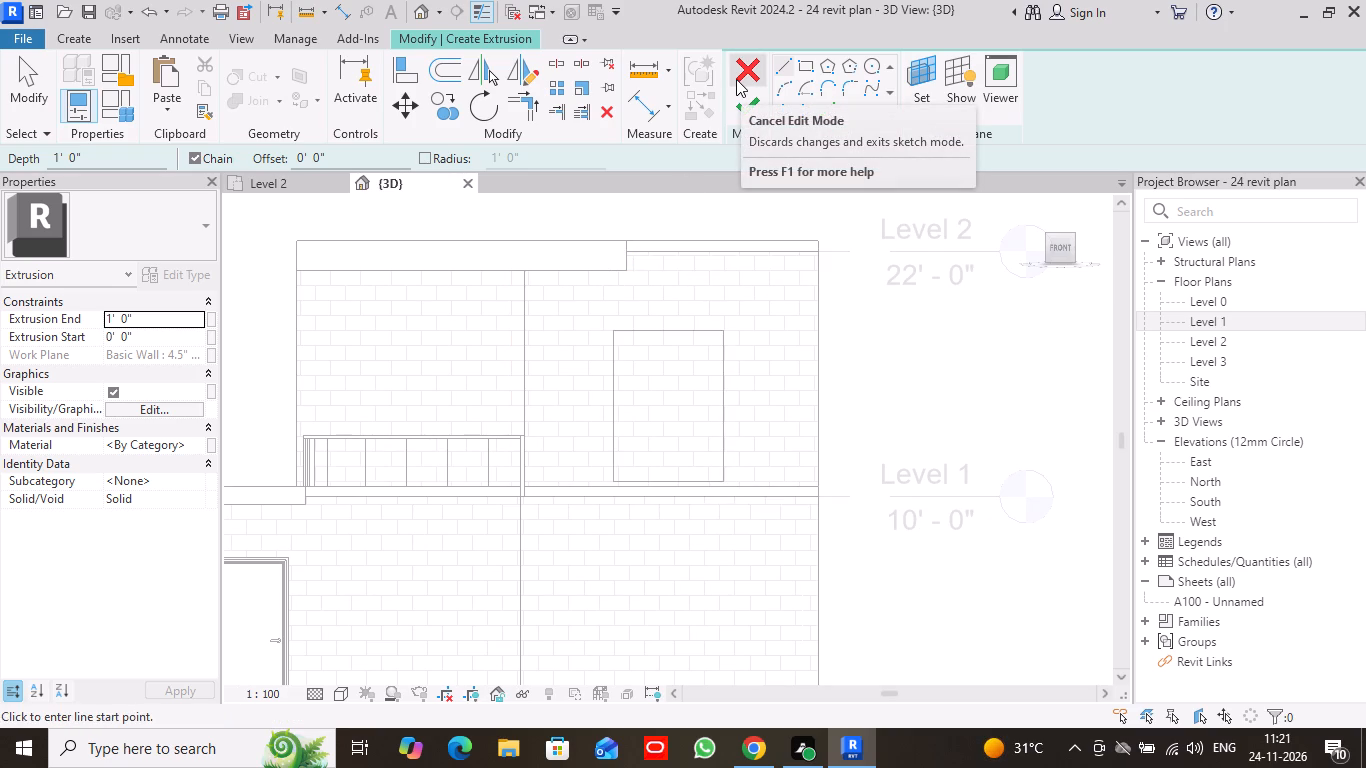
left_click(784, 64)
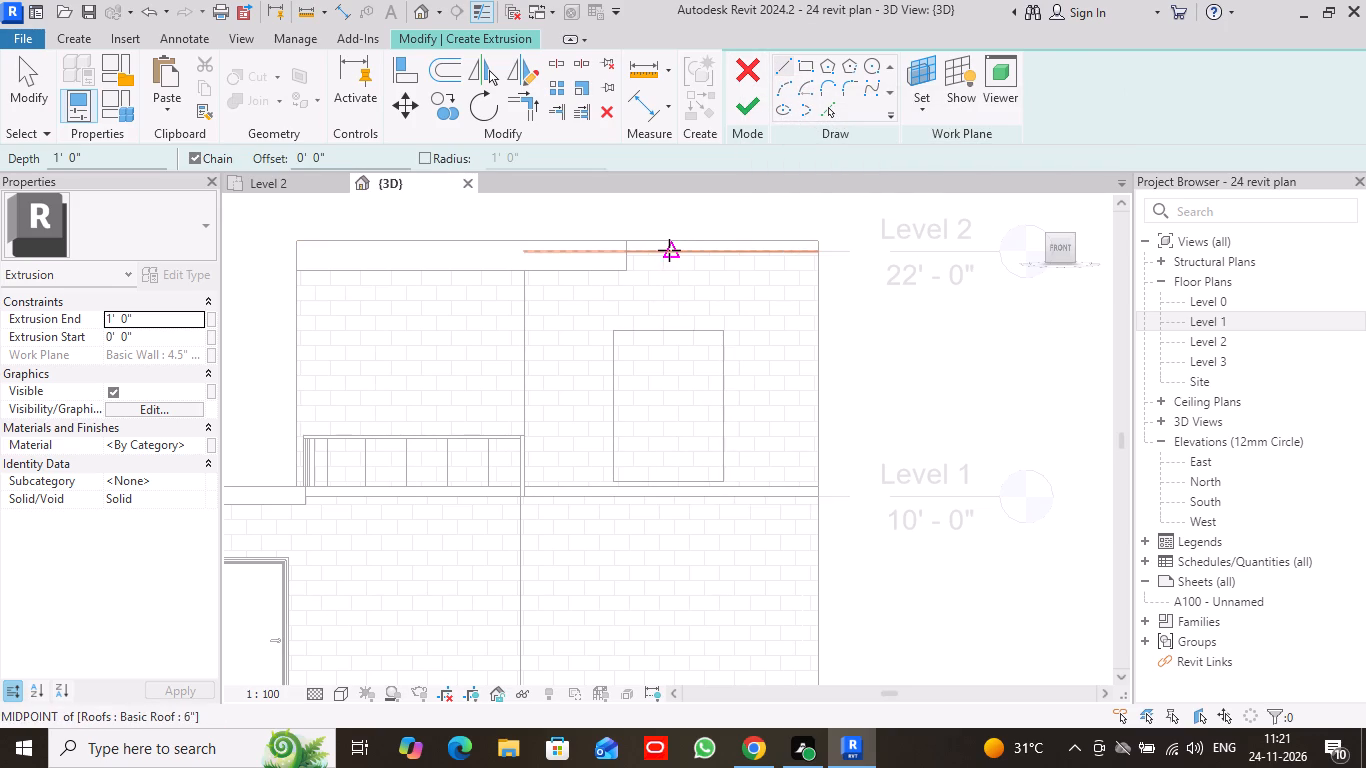
left_click(669, 250)
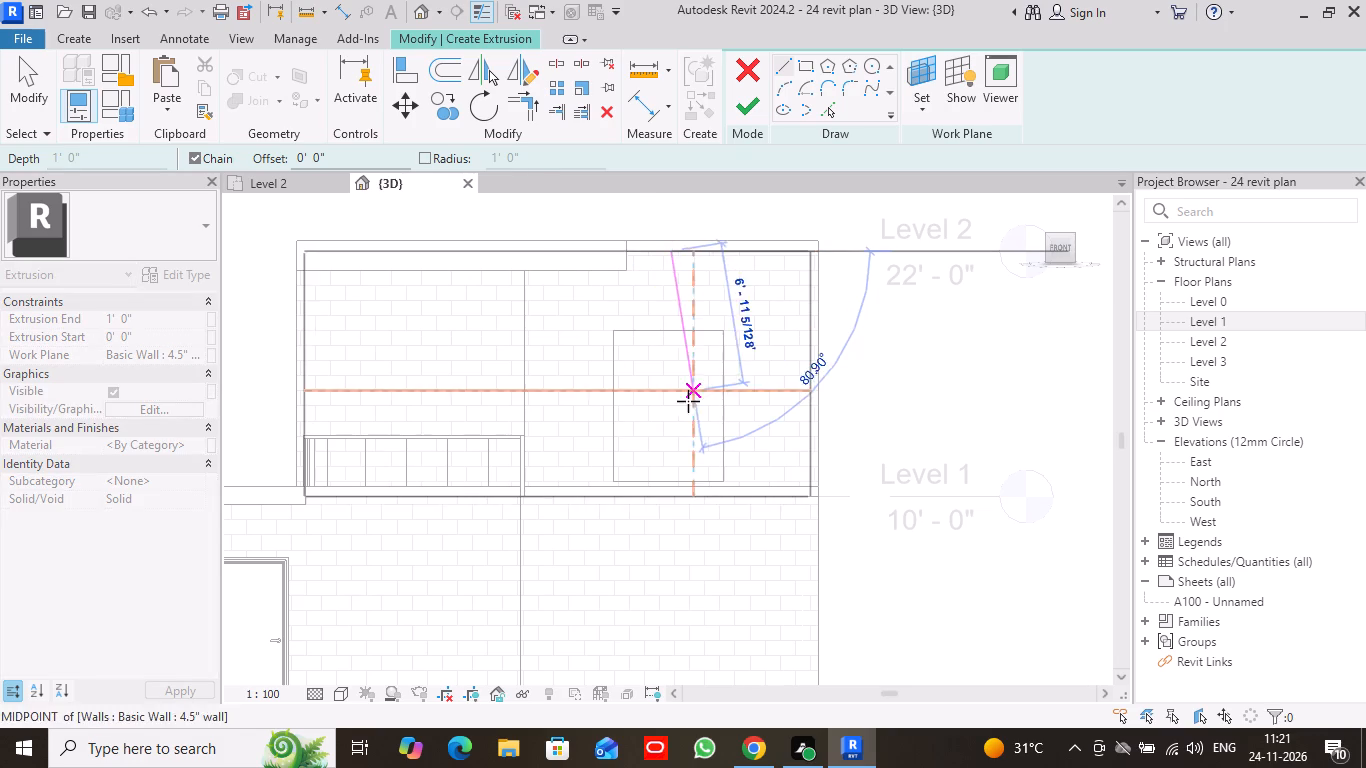
left_click(671, 479)
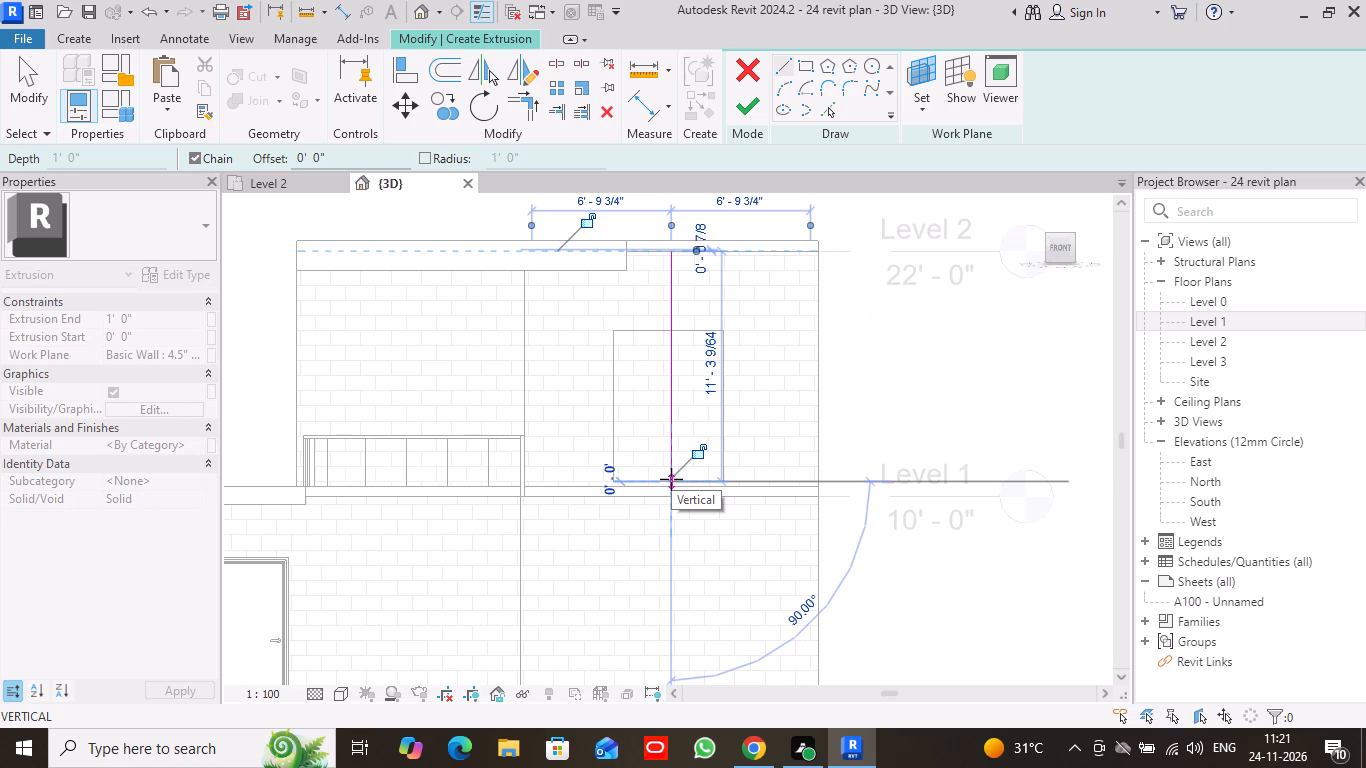
left_click(27, 82)
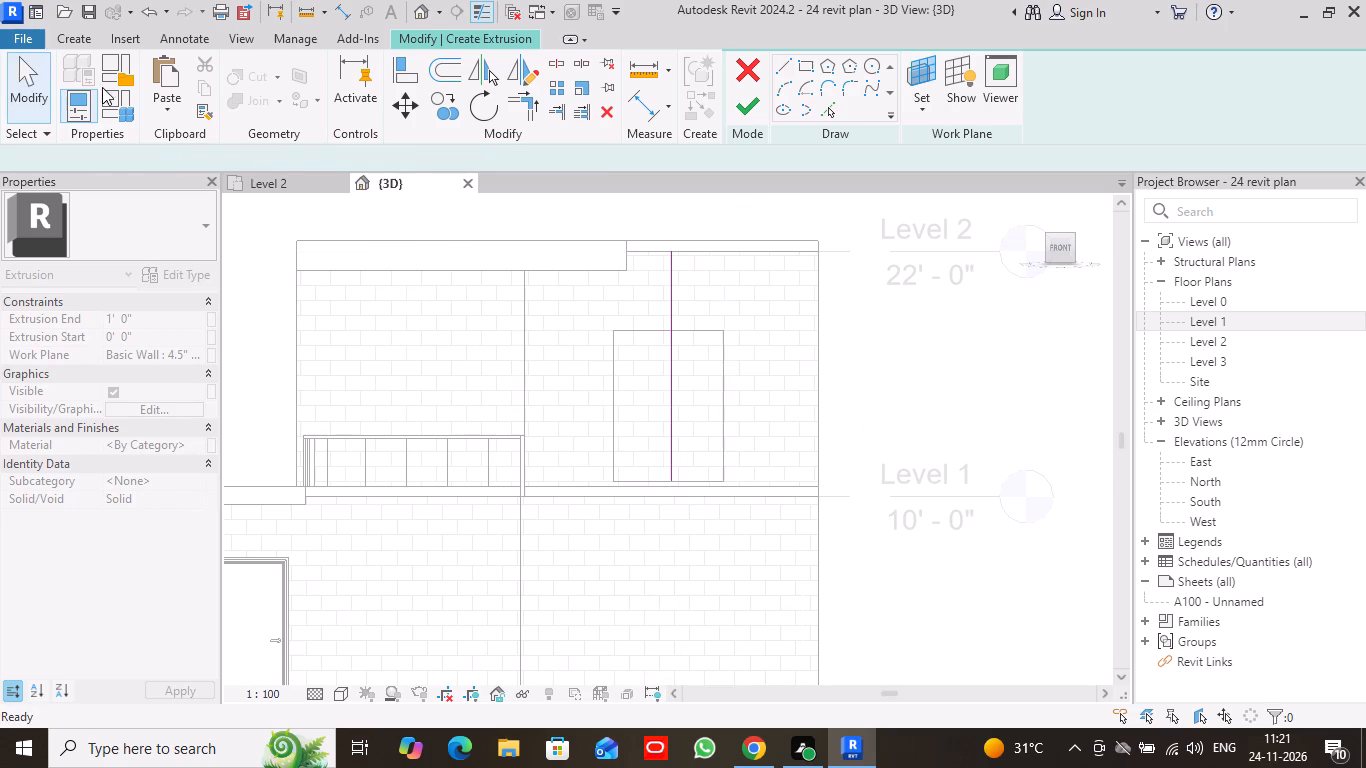
Offset the vertical sketch line 6" to each side using Pick Lines, producing two parallel lines across the wall opening.
scroll(719, 435, "up", 2)
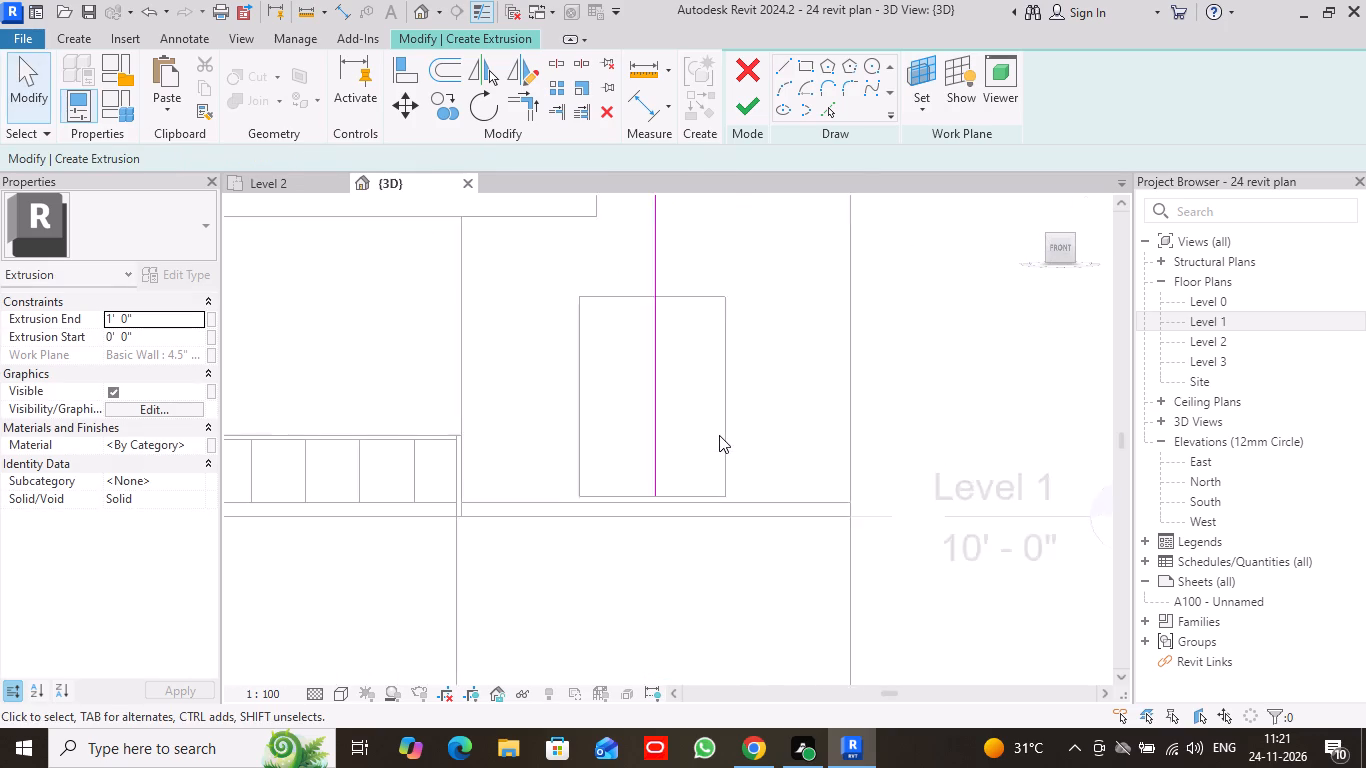
scroll(719, 435, "up", 2)
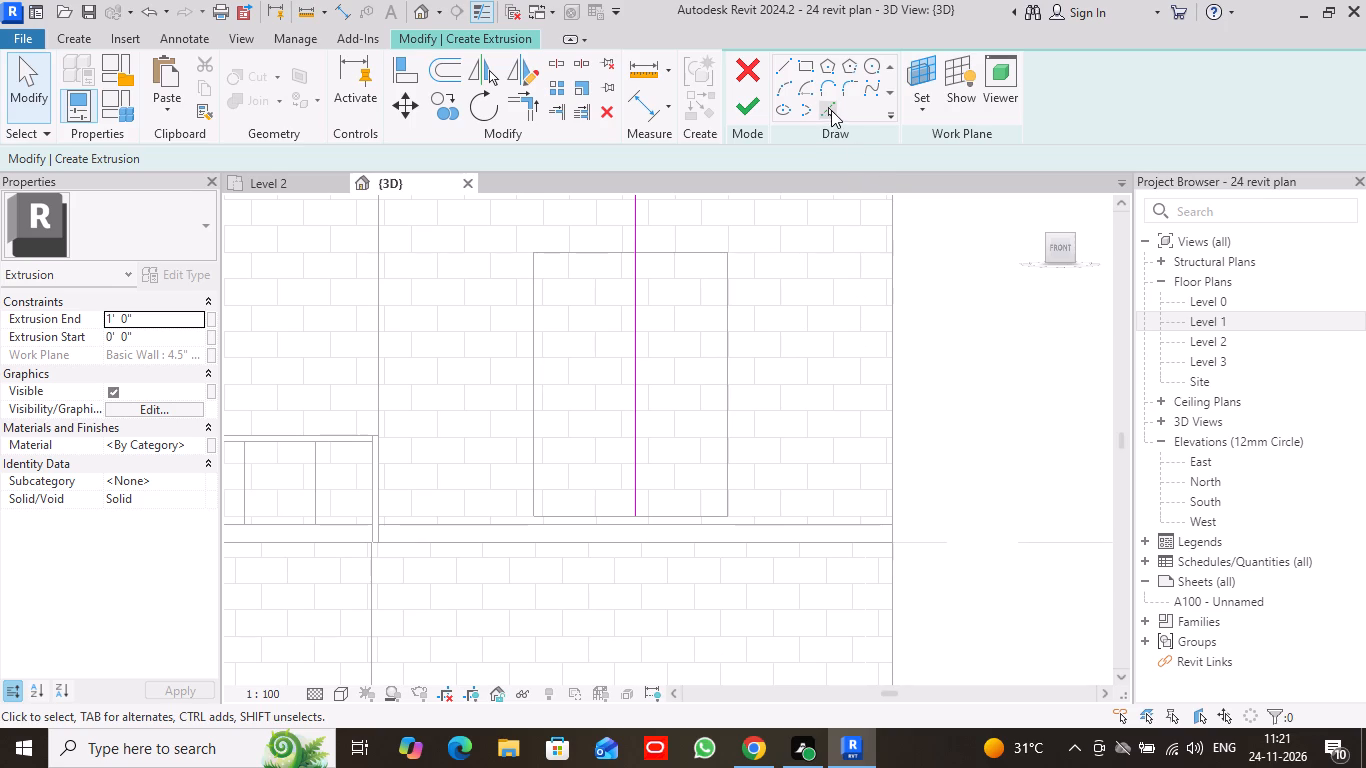
scroll(817, 291, "down", 2)
middle_click_drag(821, 311, 817, 397)
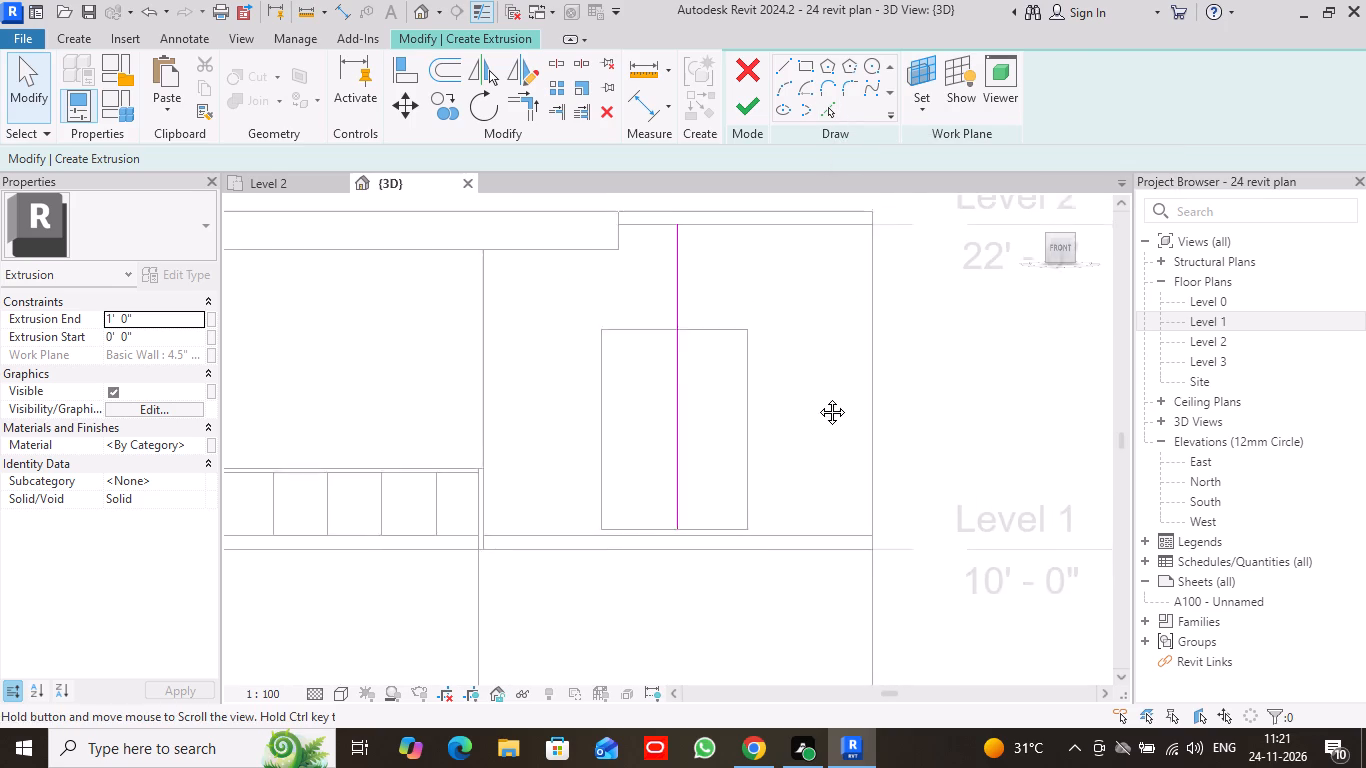
middle_click_drag(817, 397, 815, 414)
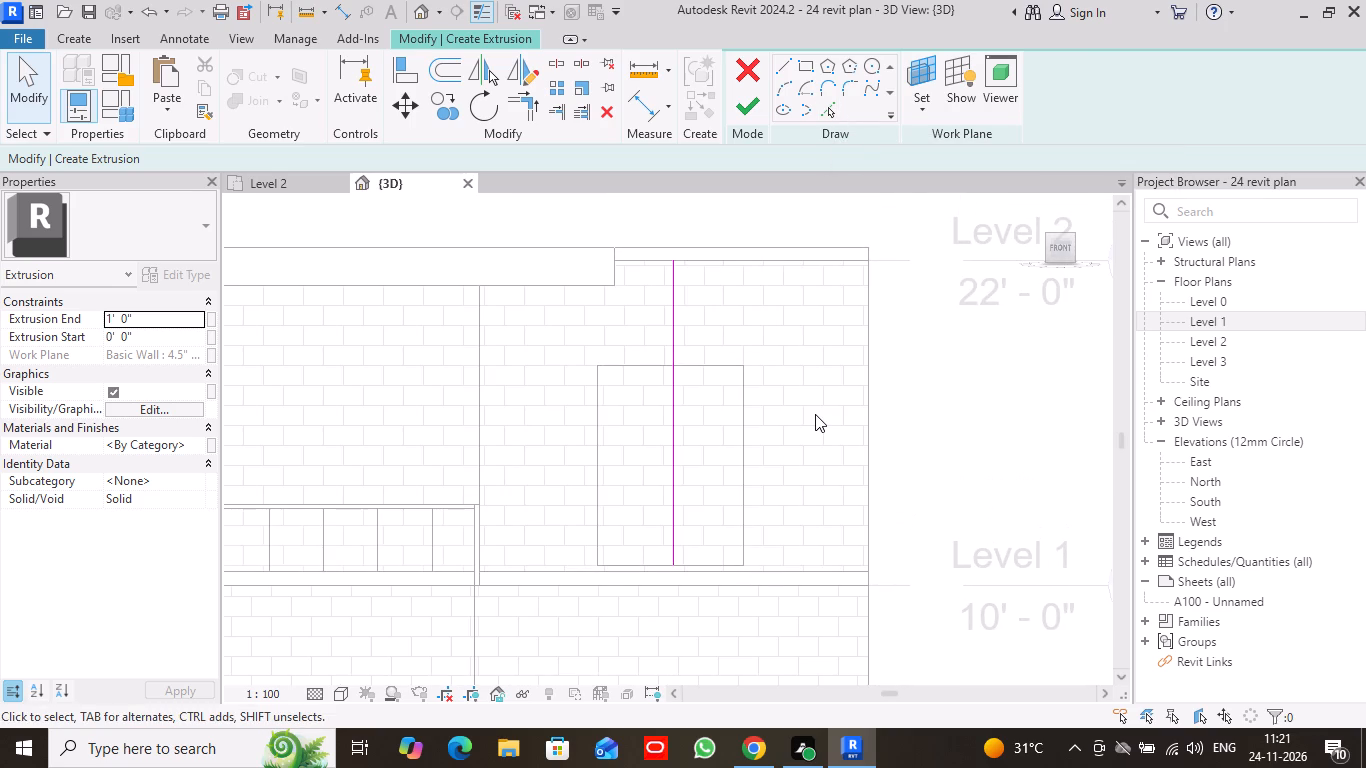
left_click(829, 105)
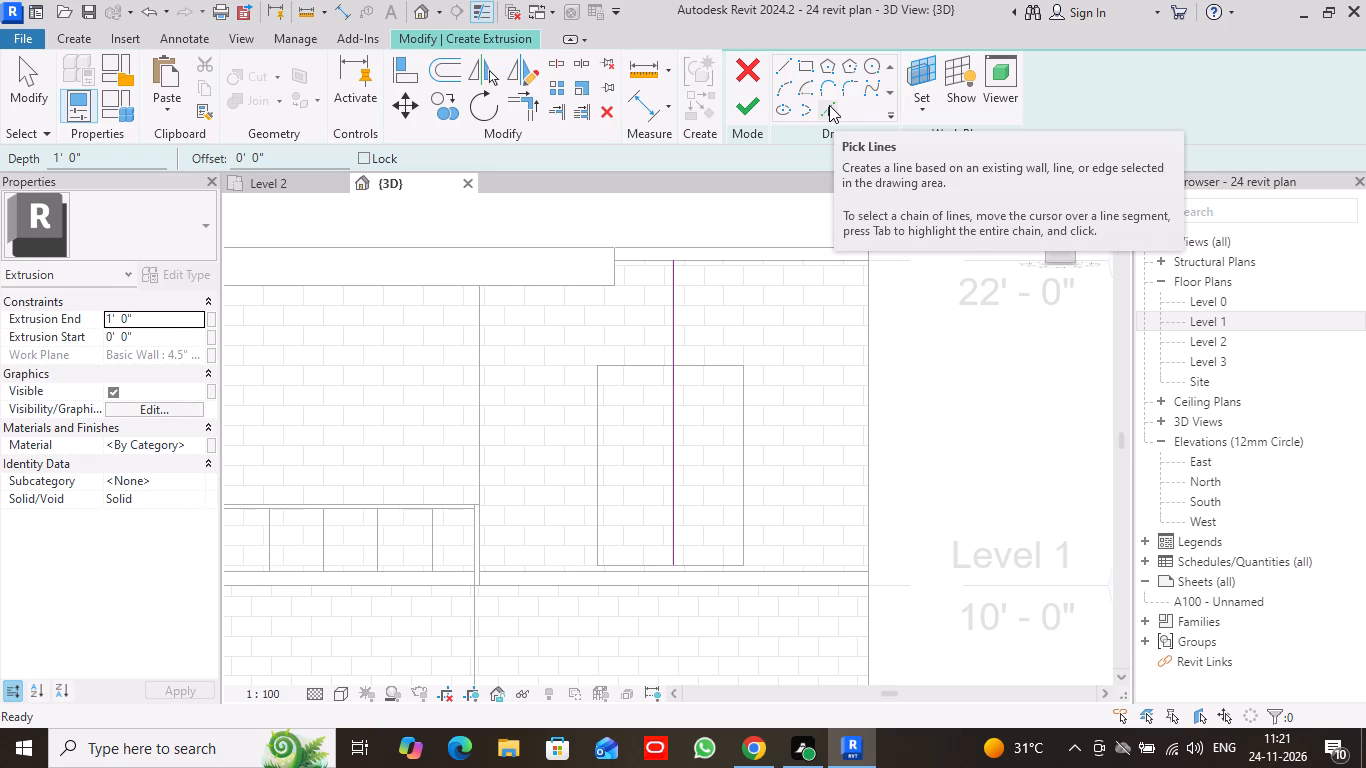
left_click_drag(267, 154, 227, 144)
key("6")
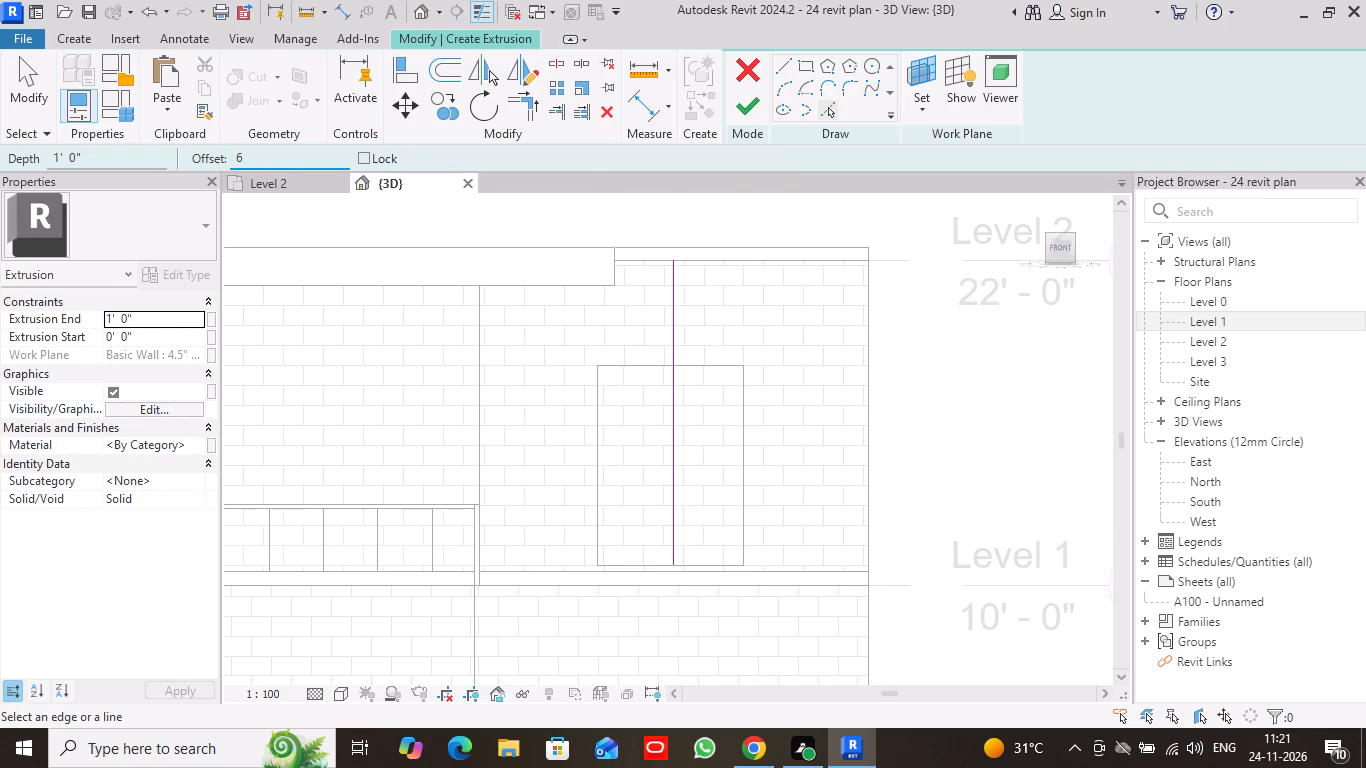
key("shift+quotedbl")
key("Return")
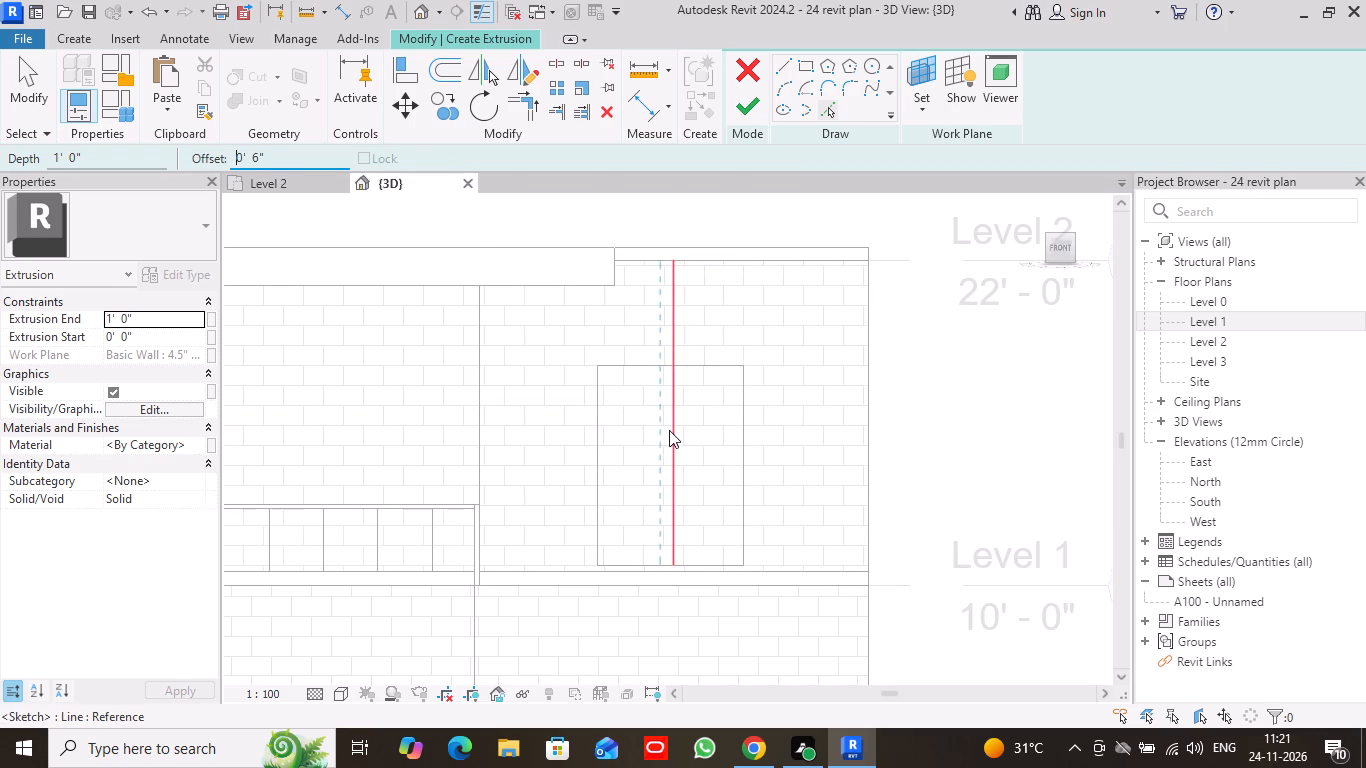
left_click(669, 430)
left_click(678, 440)
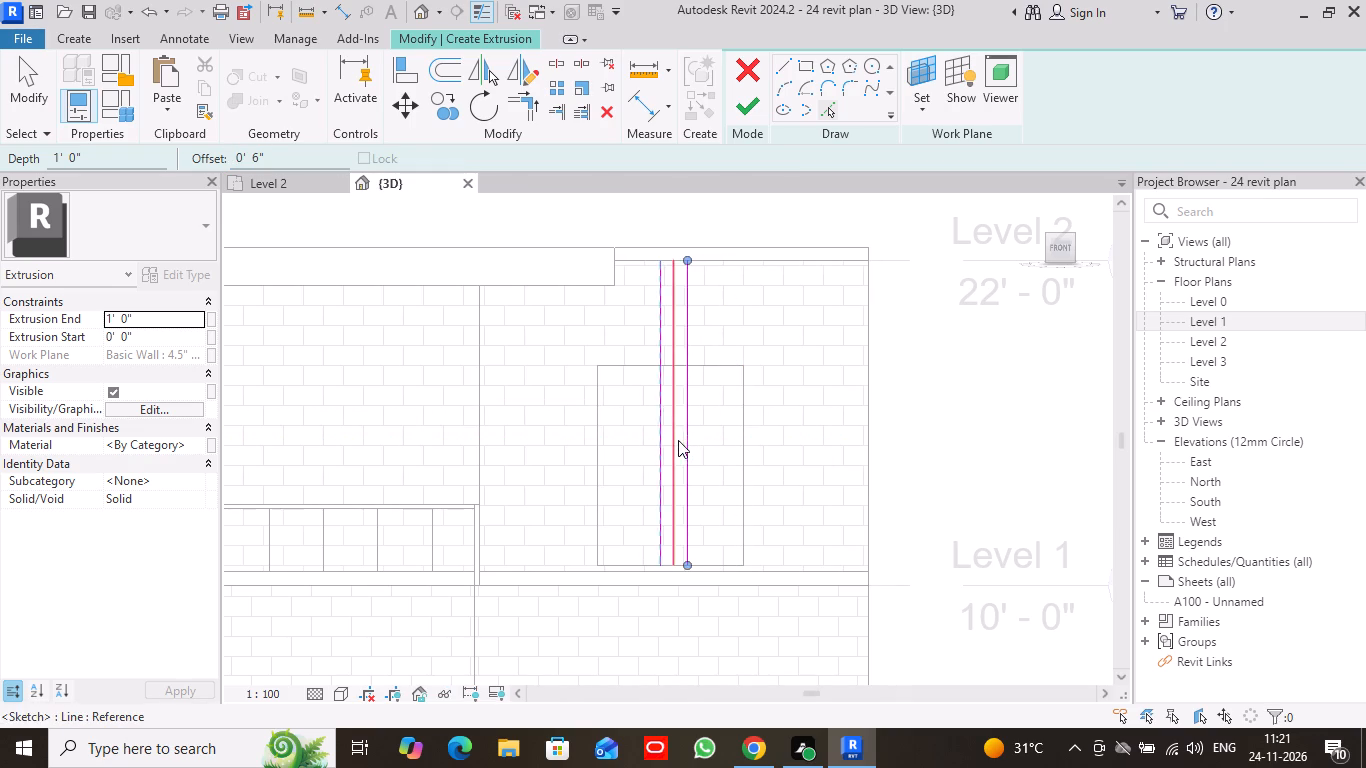
left_click(44, 82)
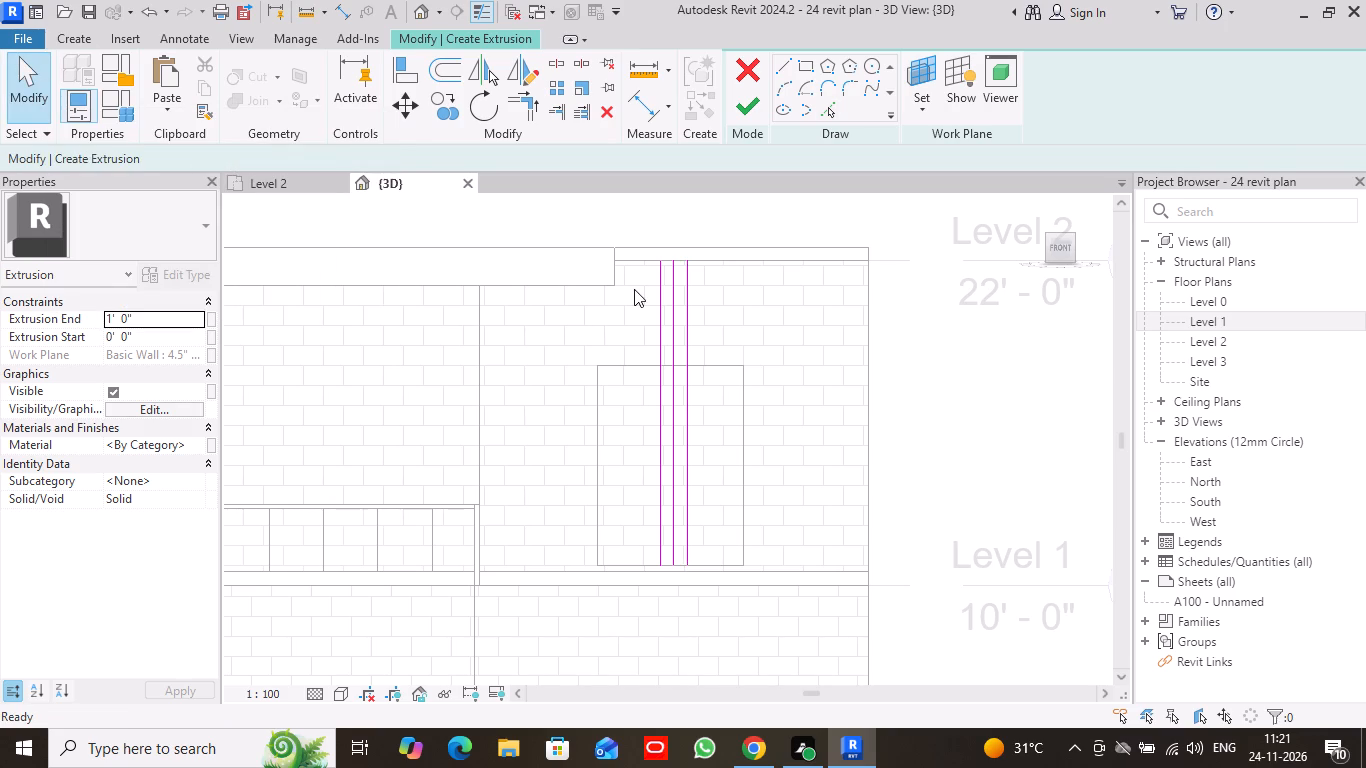
Delete the original middle vertical line between the two offset lines.
right_click(674, 312)
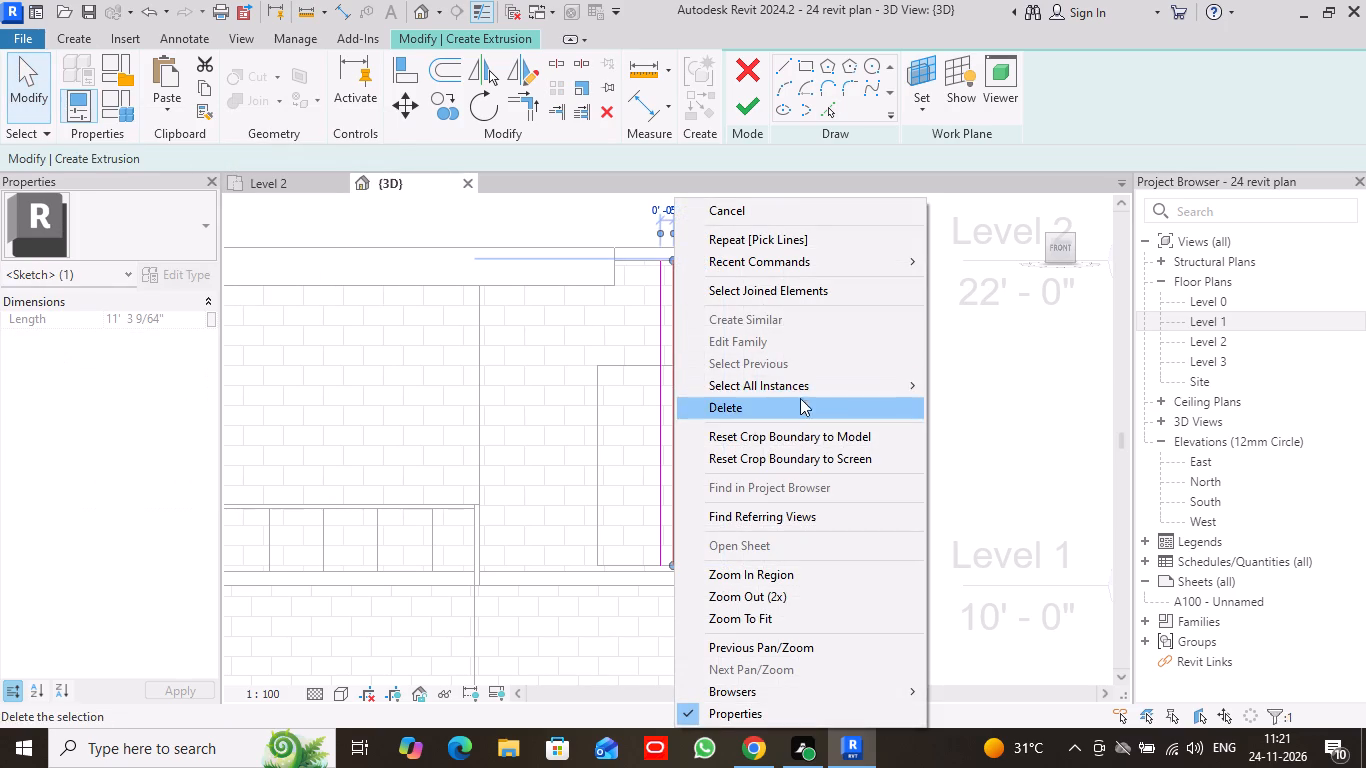
left_click(798, 403)
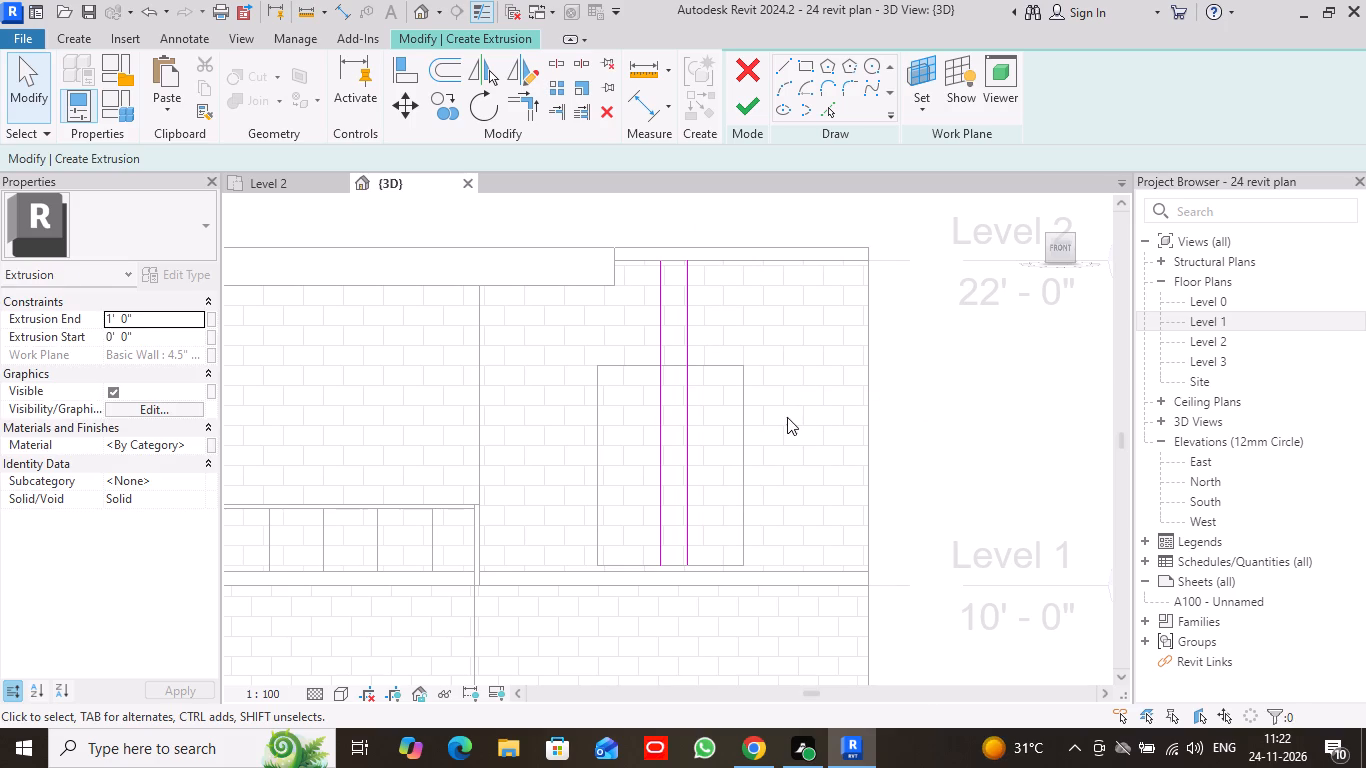
Extend the upper ends of both vertical lines to the roof's top edge, making each about 11'-9" long.
scroll(792, 425, "down", 1)
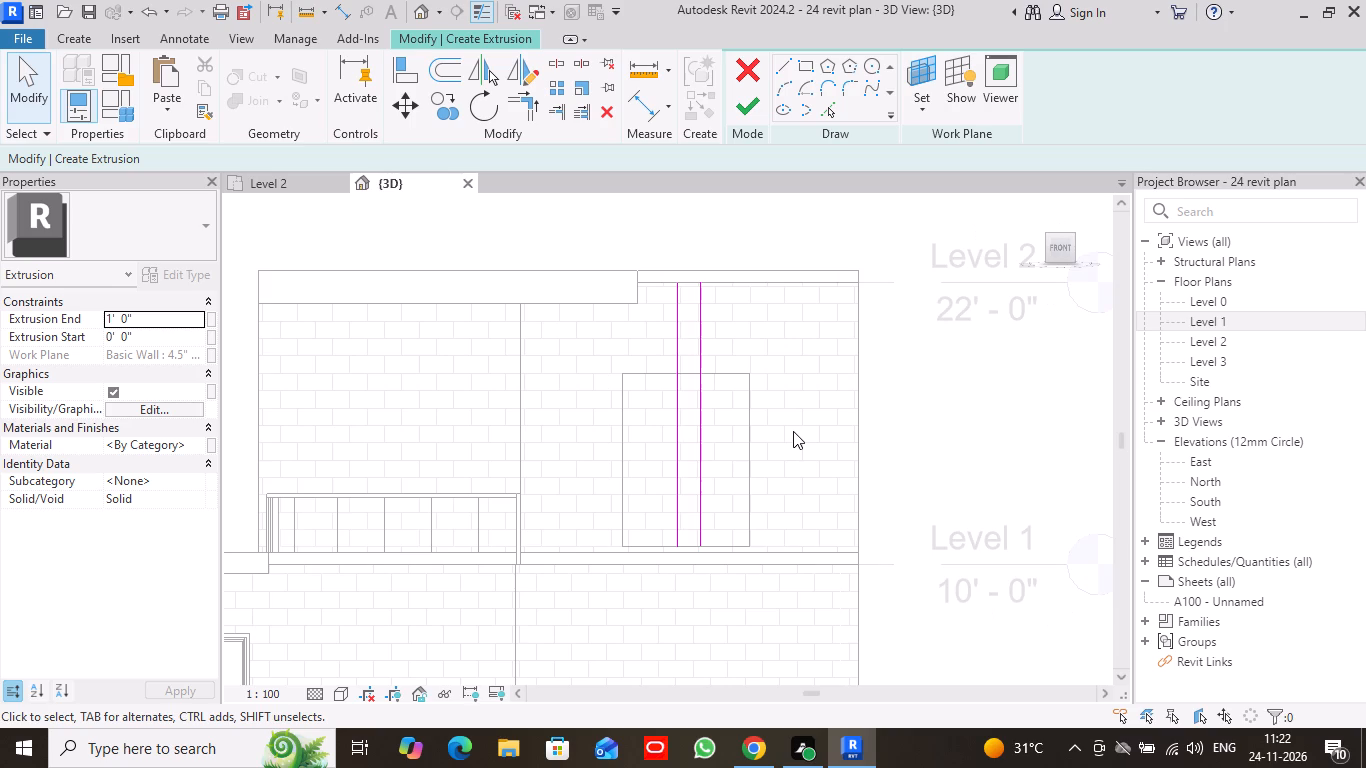
middle_click_drag(793, 431, 840, 446)
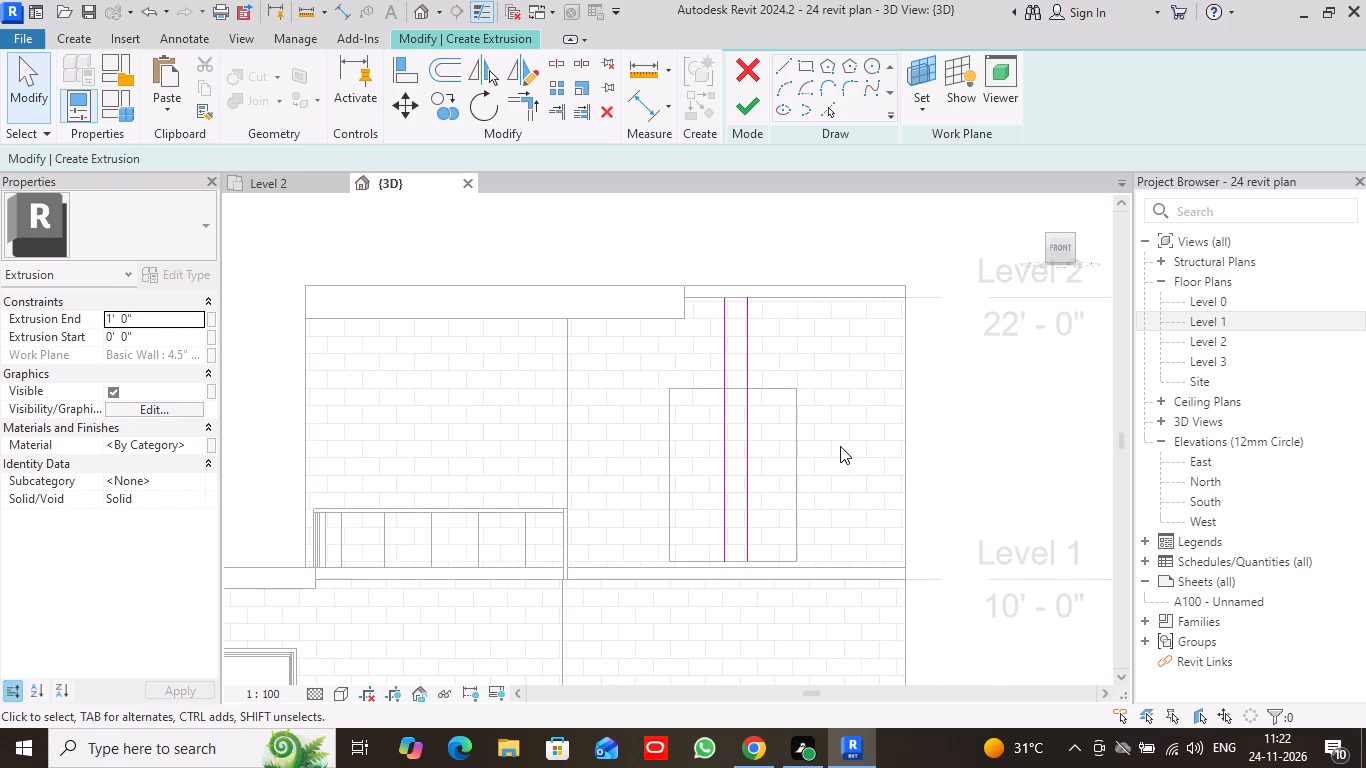
scroll(840, 446, "up", 1)
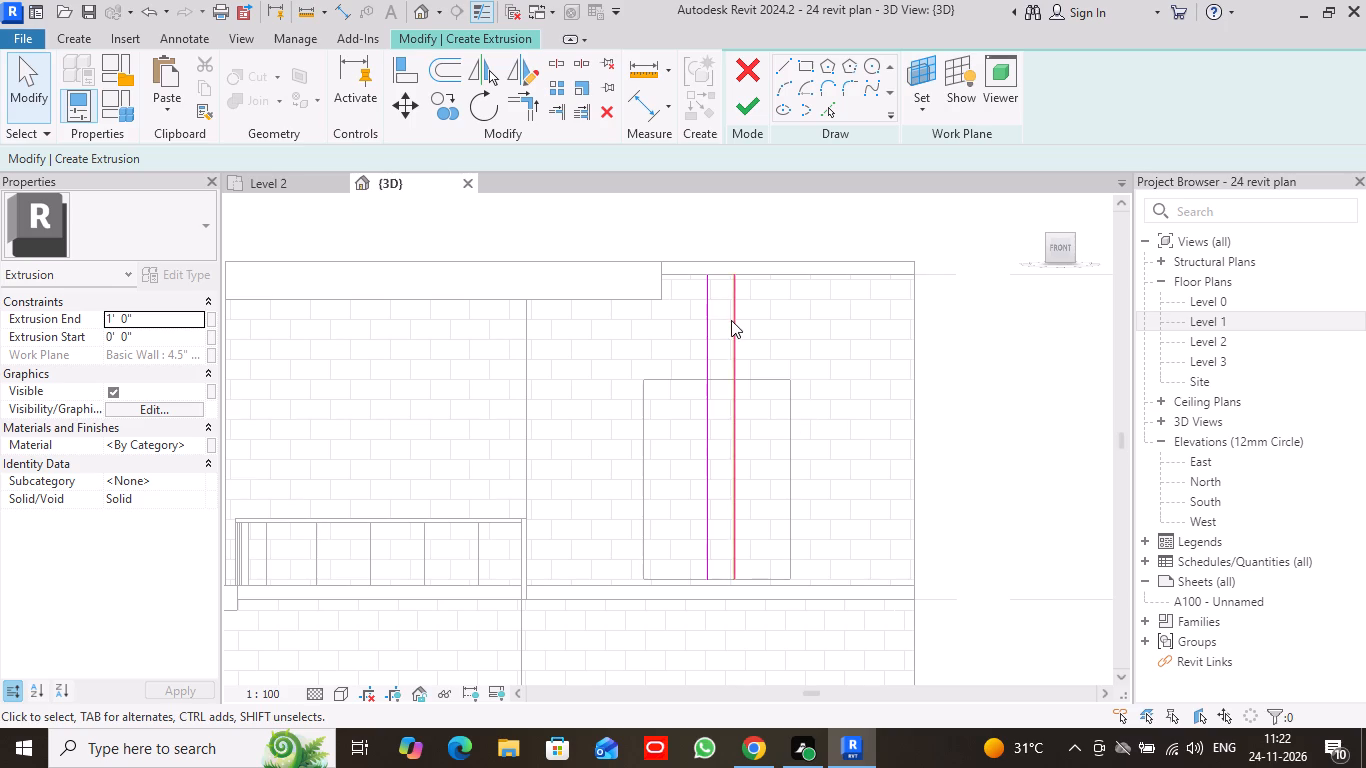
scroll(728, 310, "up", 5)
middle_click_drag(765, 276, 768, 361)
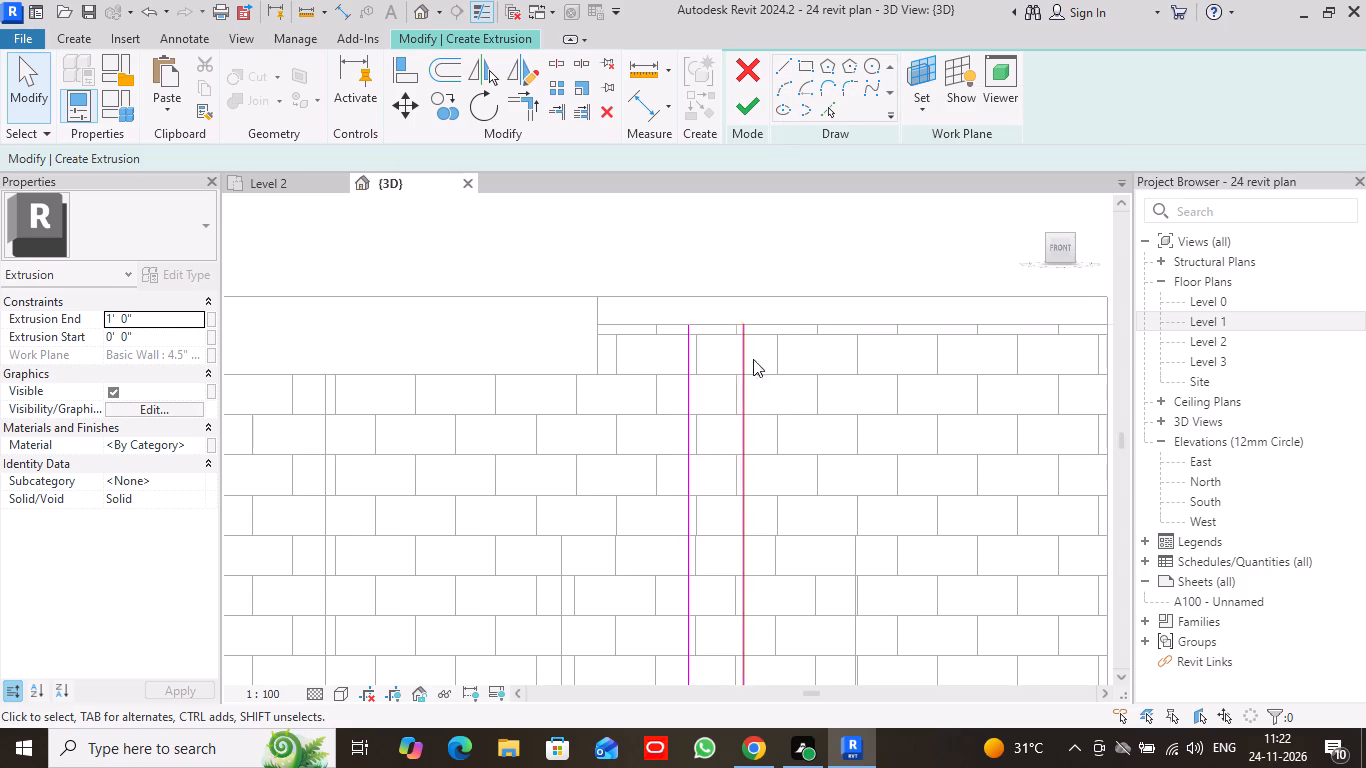
double_click(687, 376)
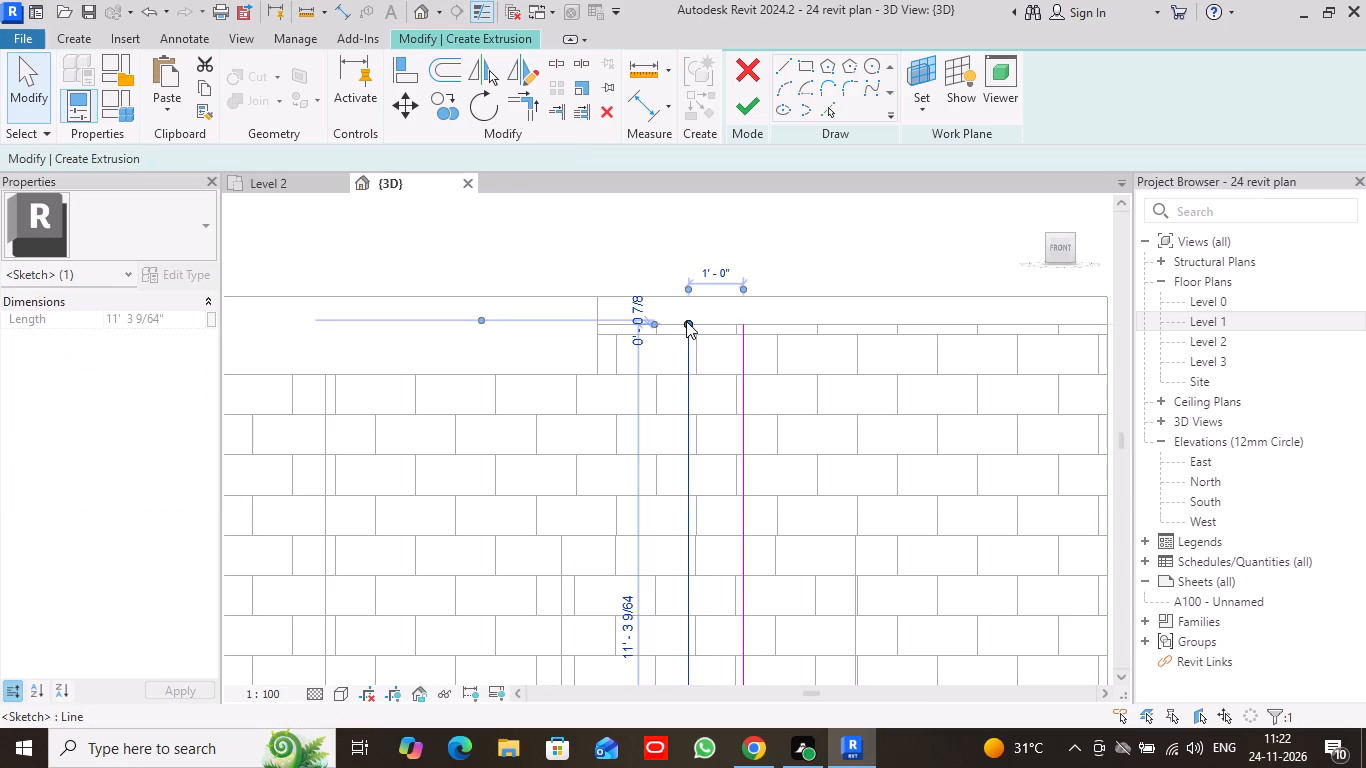
left_click_drag(686, 321, 688, 297)
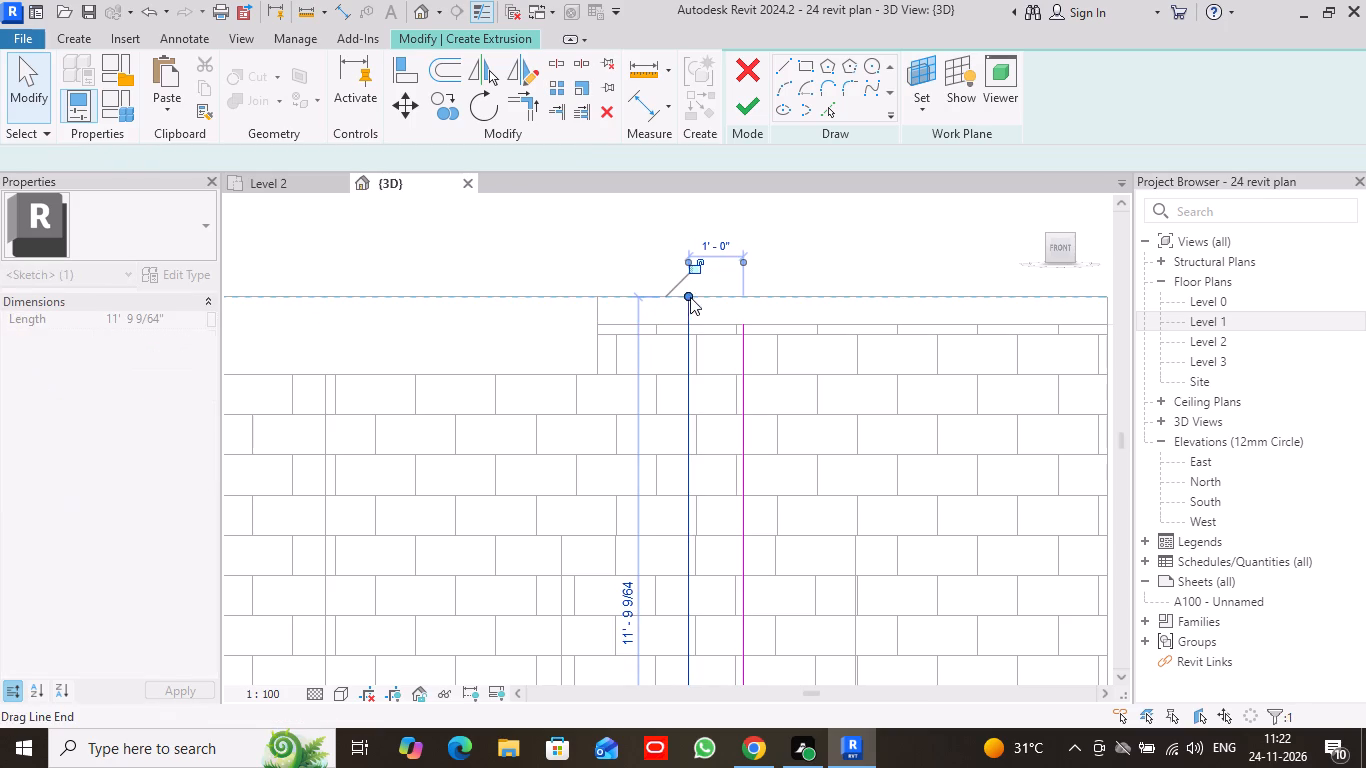
double_click(743, 373)
left_click_drag(741, 322, 742, 300)
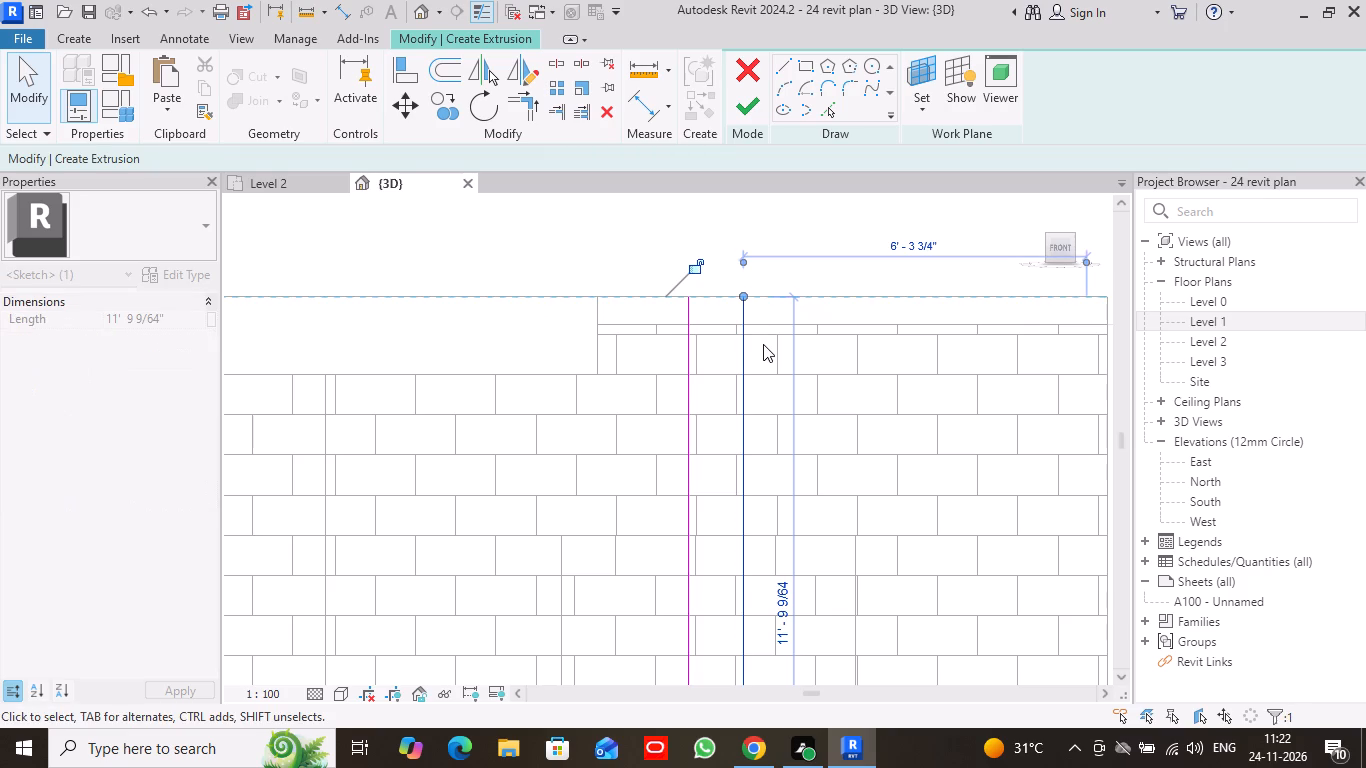
key("Escape")
Draw a 1'-0" horizontal line joining the upper ends of the two vertical lines at the roof's top edge.
scroll(806, 236, "down", 3)
scroll(853, 433, "down", 2)
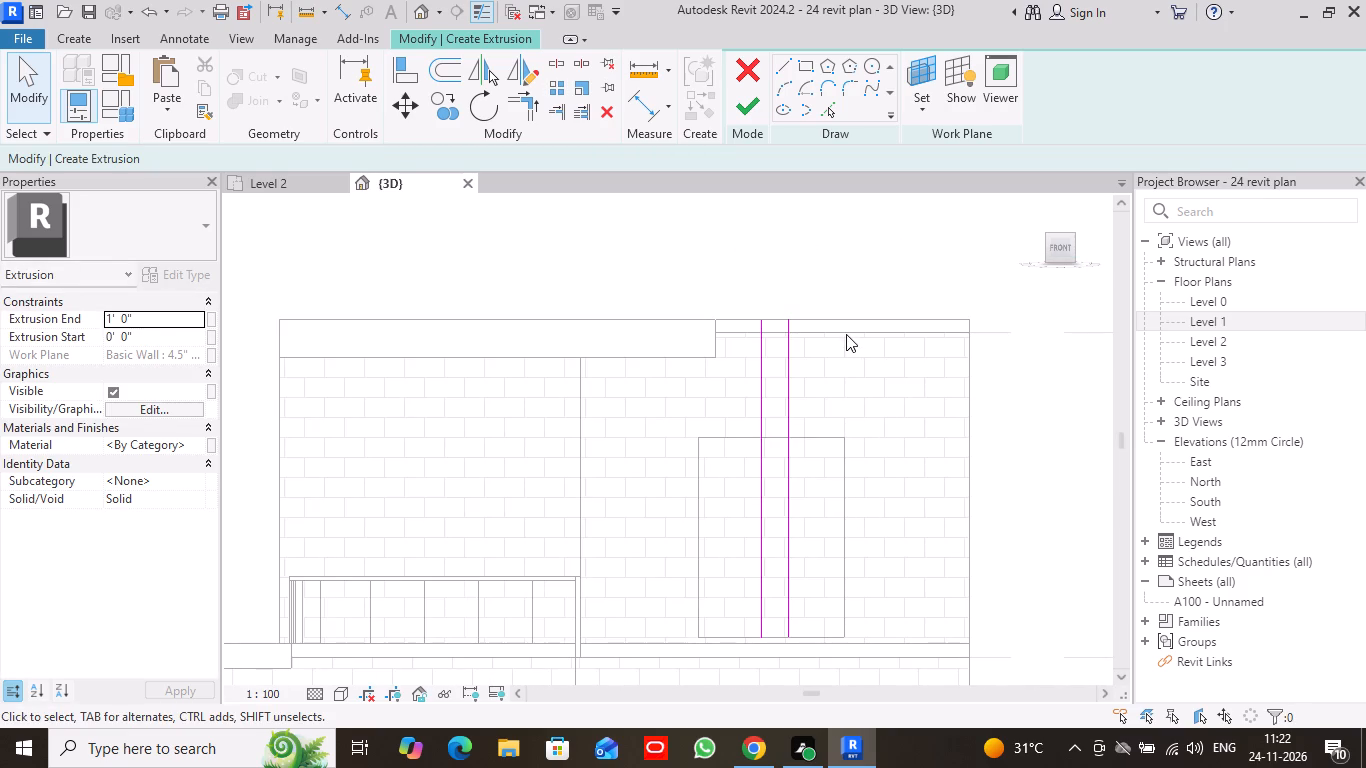
scroll(846, 334, "up", 6)
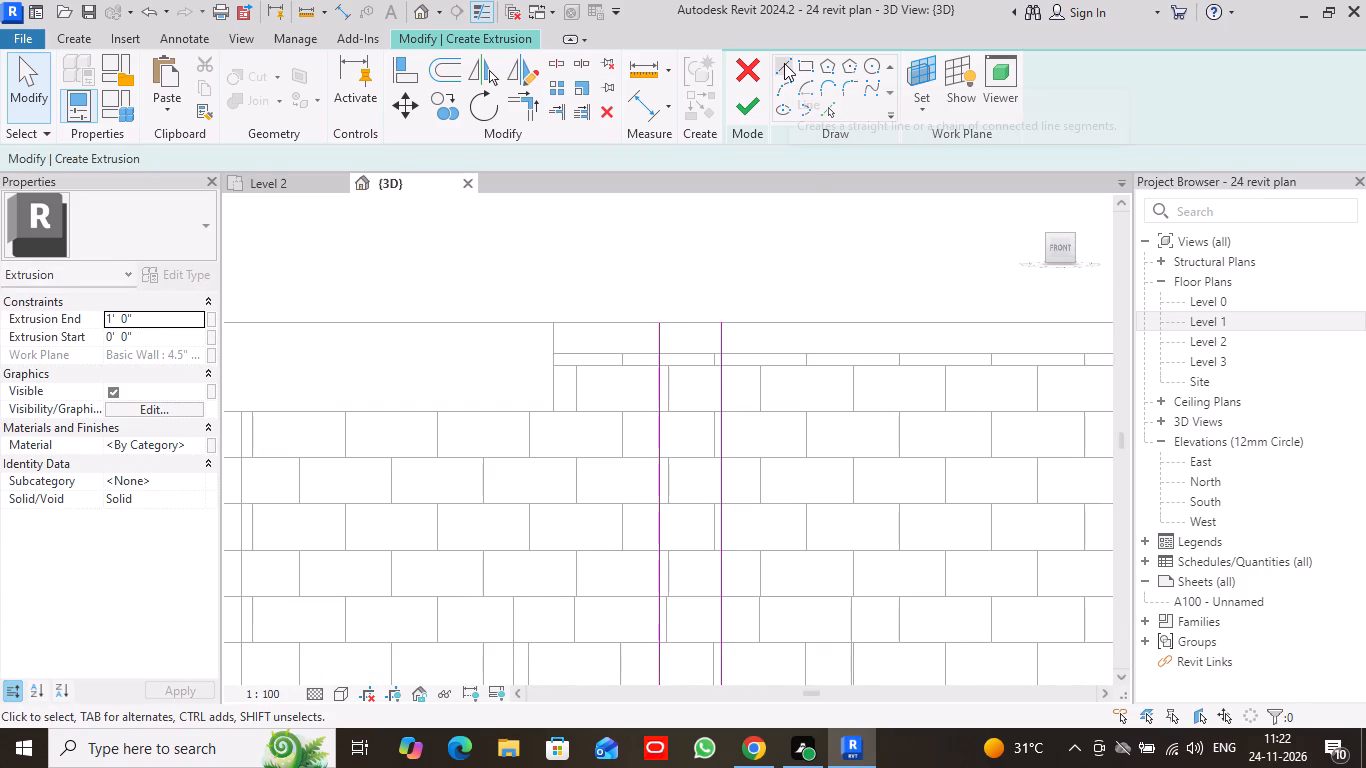
left_click(784, 63)
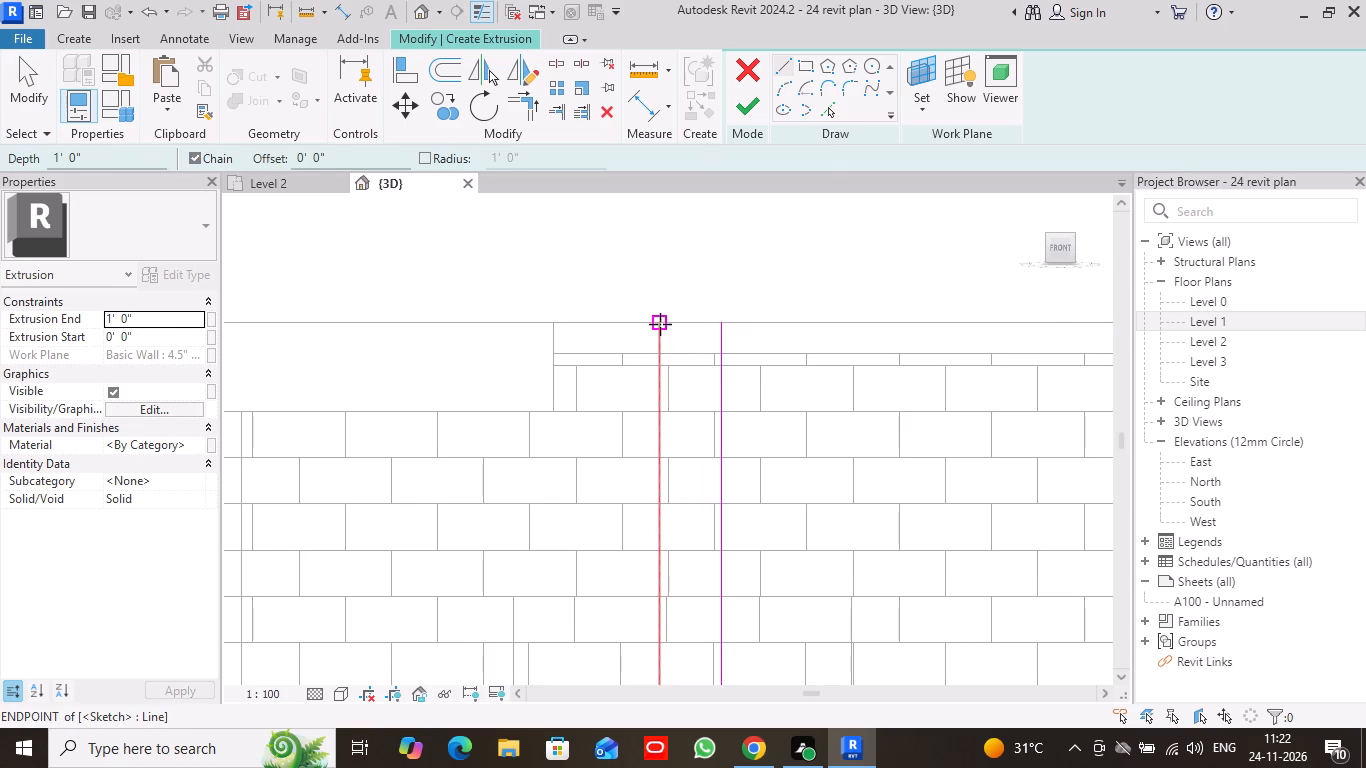
left_click(660, 324)
left_click(718, 322)
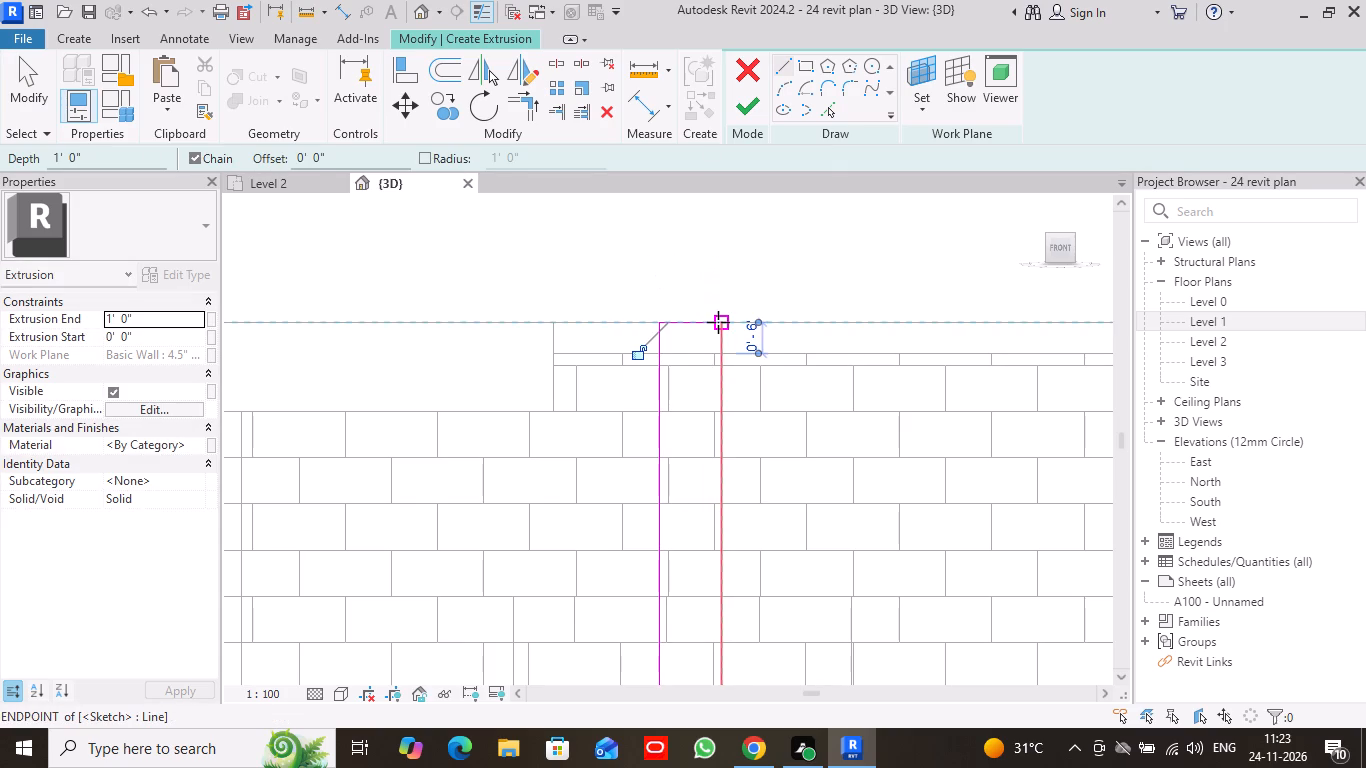
scroll(822, 545, "down", 3)
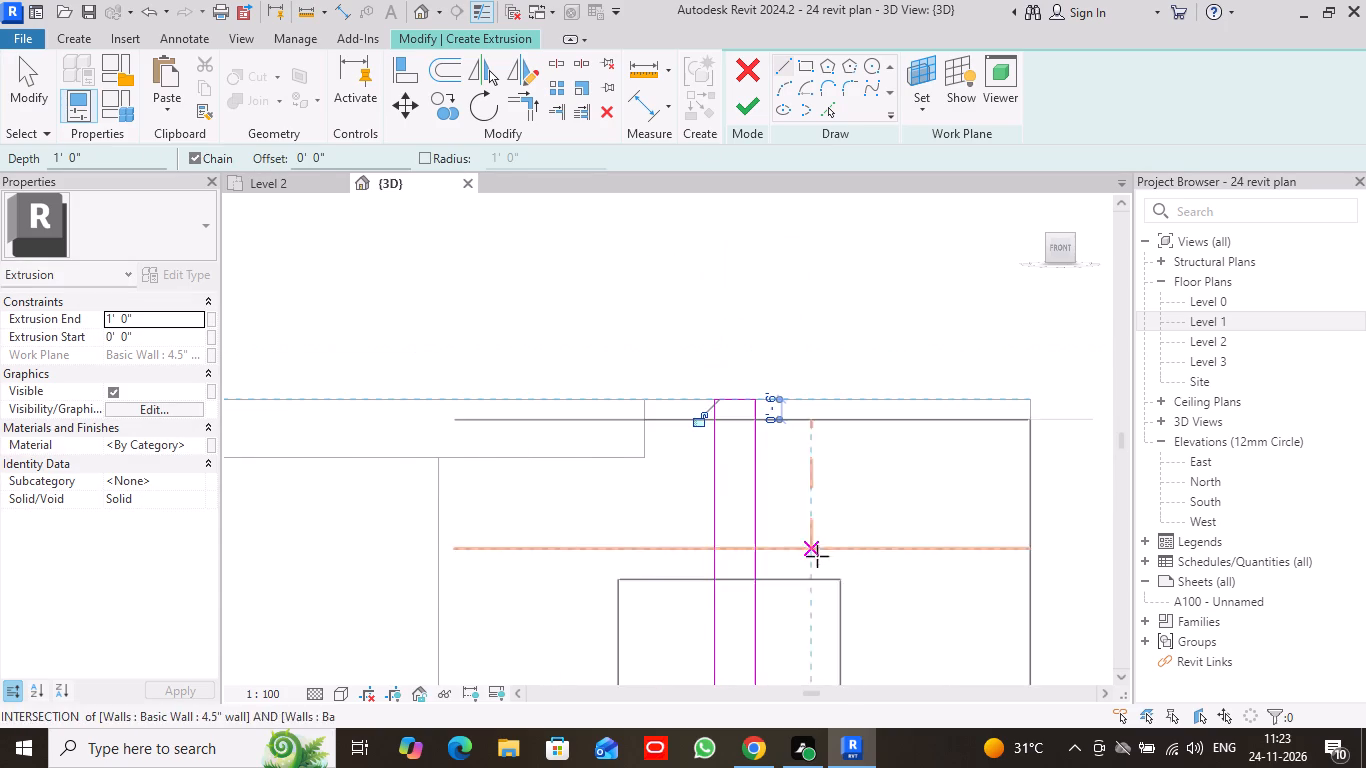
key("Escape")
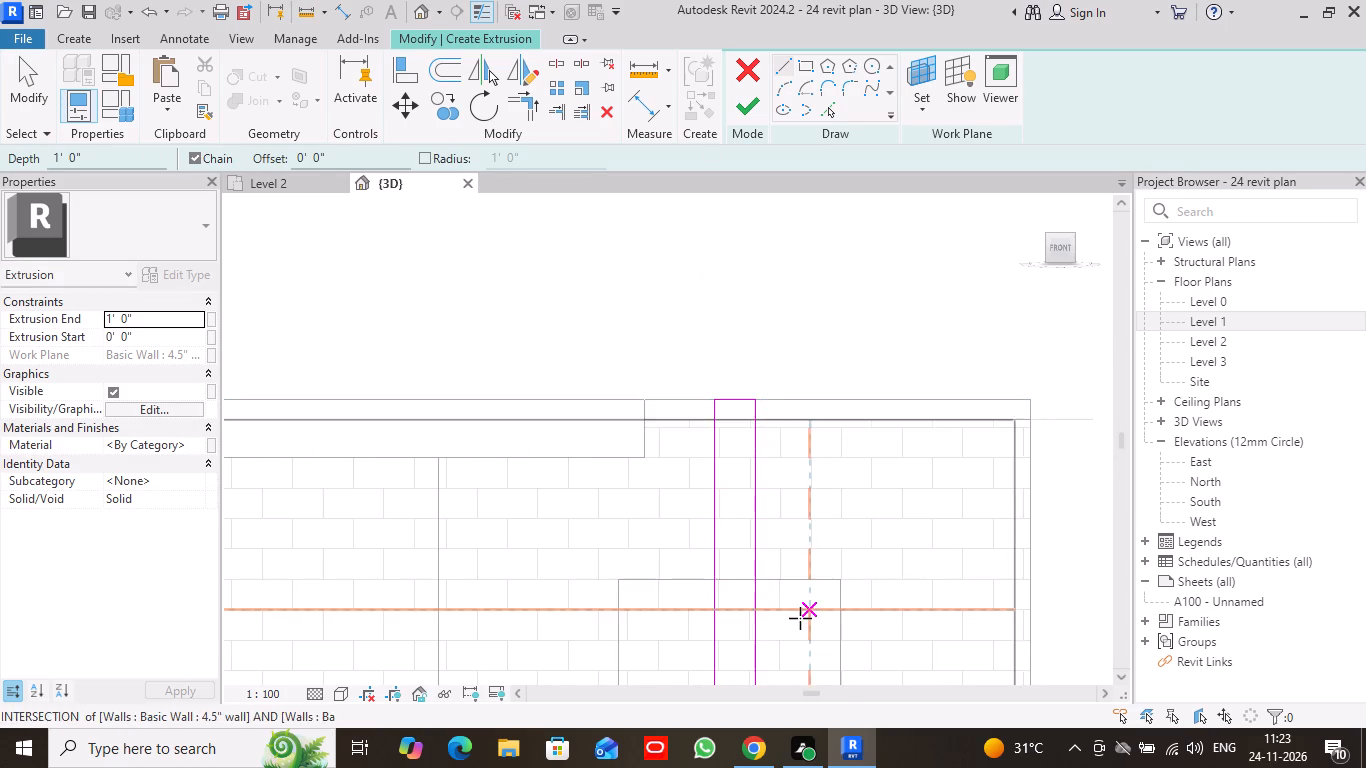
Close the strip profile with a 1'-0" horizontal line joining the vertical lines' lower ends at the bottom of the wall opening.
middle_click_drag(800, 618, 805, 318)
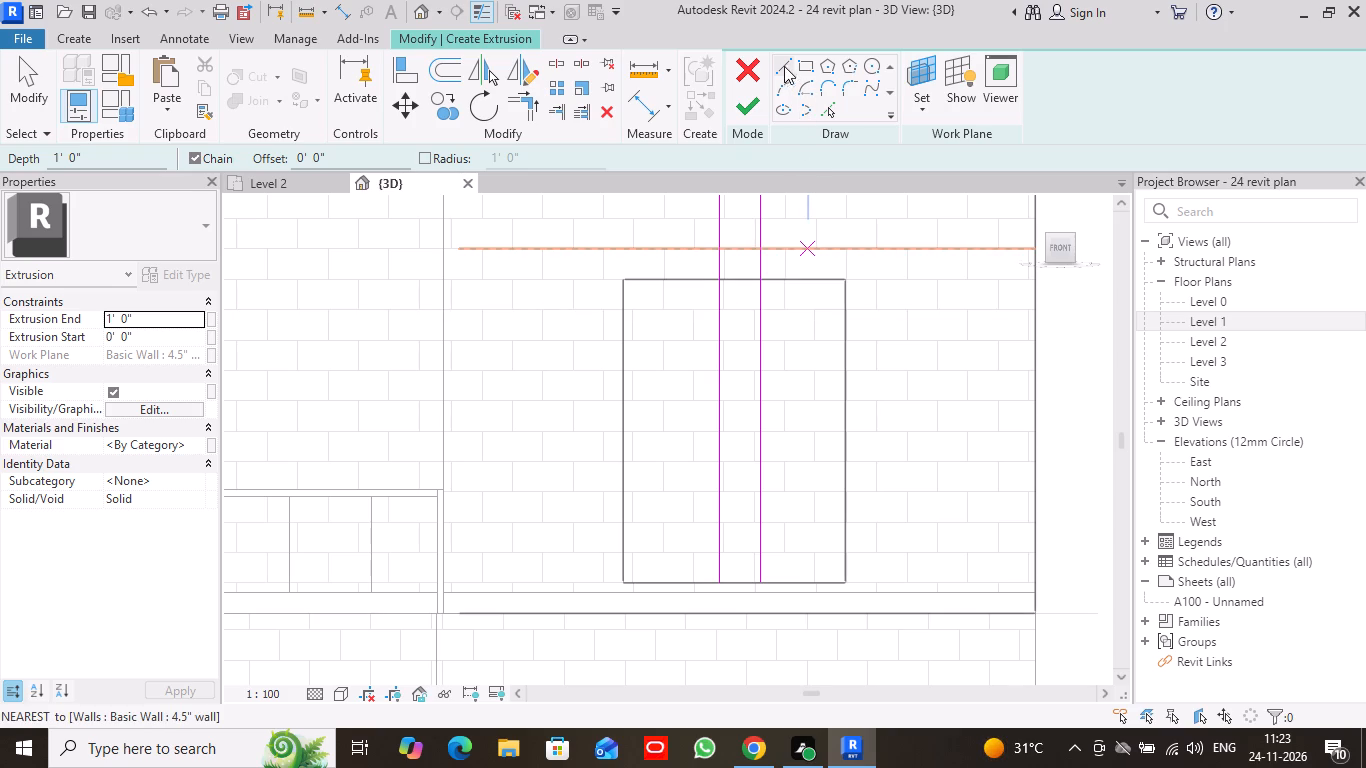
left_click(781, 64)
scroll(749, 600, "up", 7)
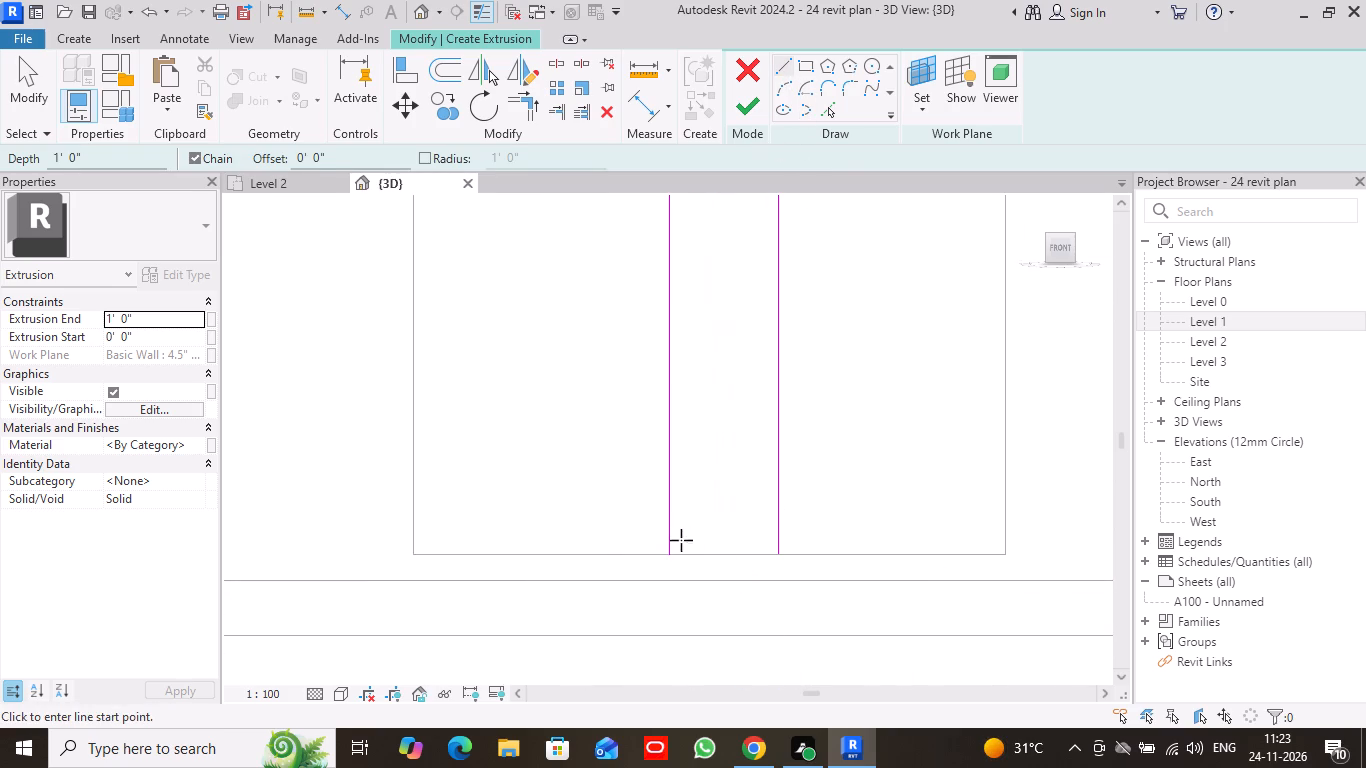
left_click(669, 552)
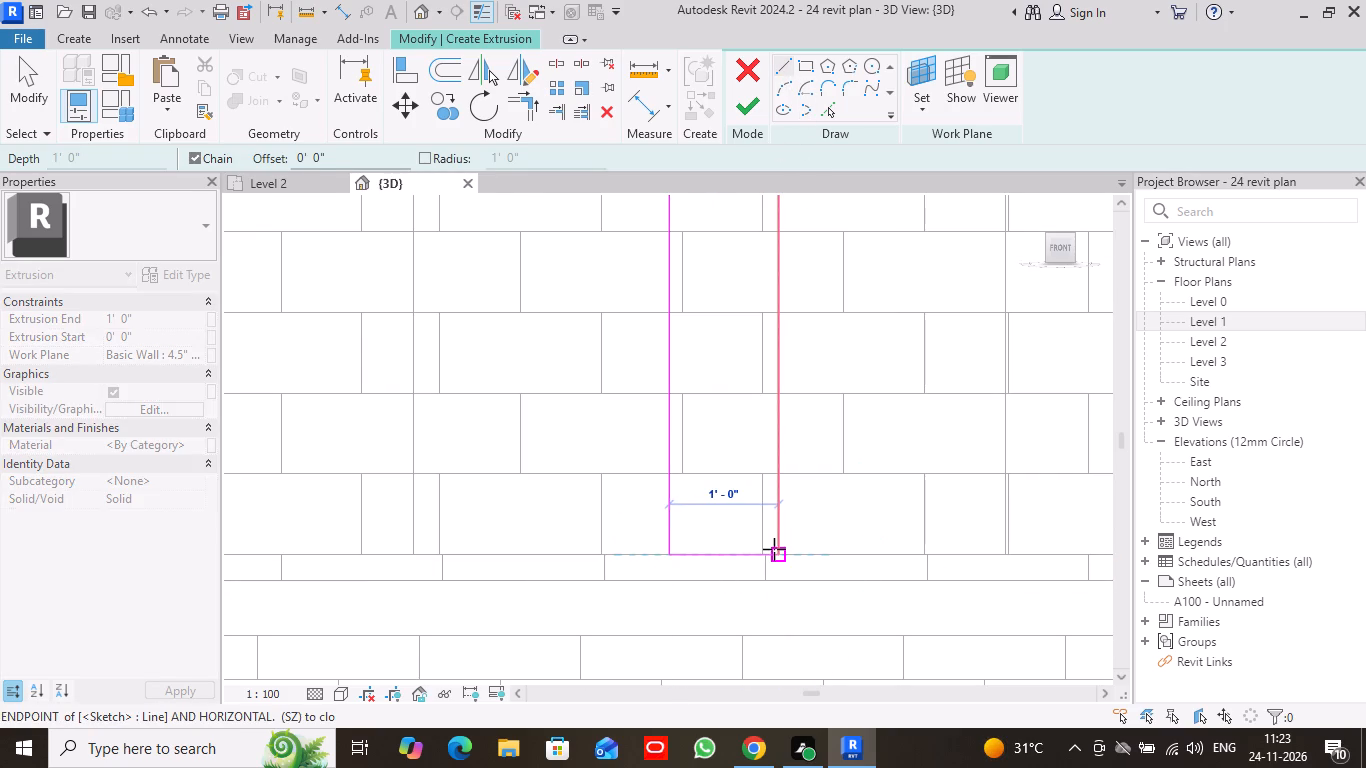
left_click(780, 550)
key("Escape")
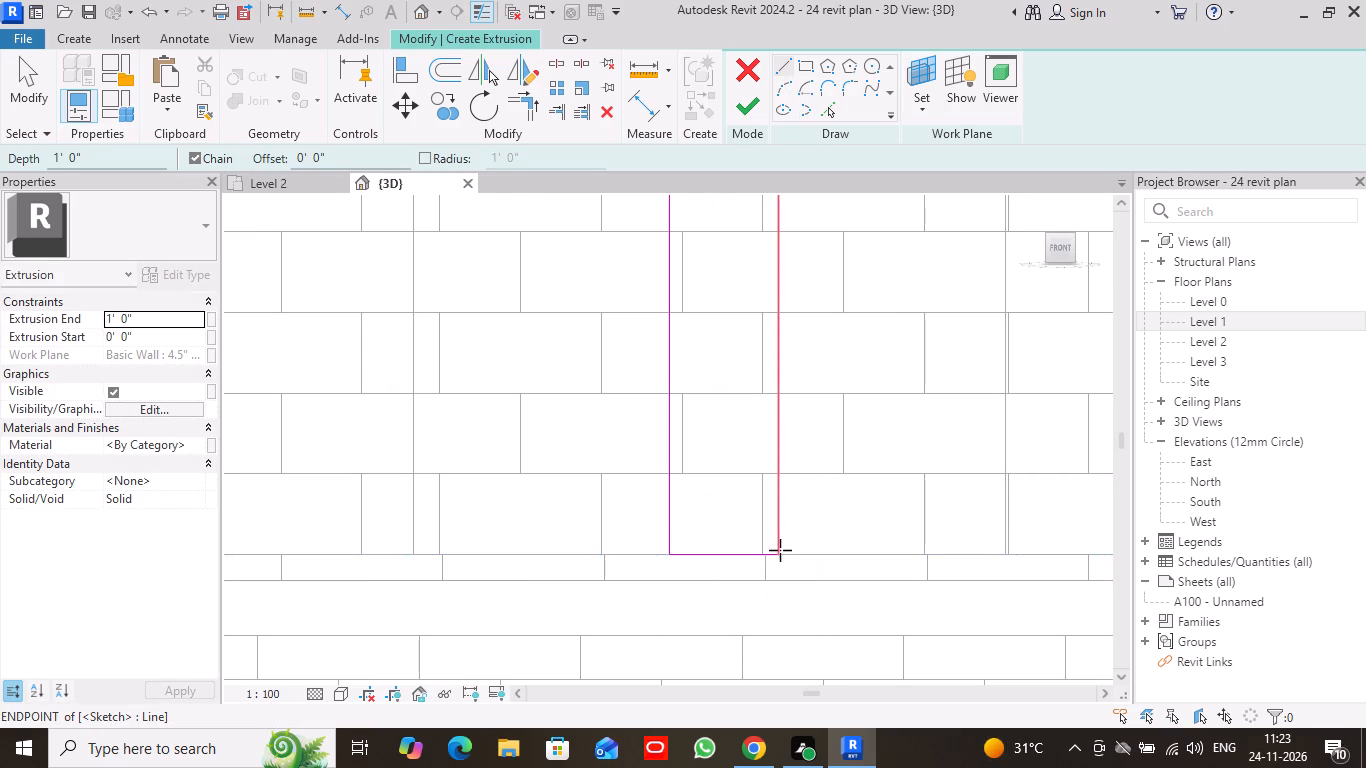
scroll(794, 567, "down", 2)
scroll(880, 453, "down", 4)
scroll(944, 365, "down", 3)
middle_click_drag(957, 345, 926, 461)
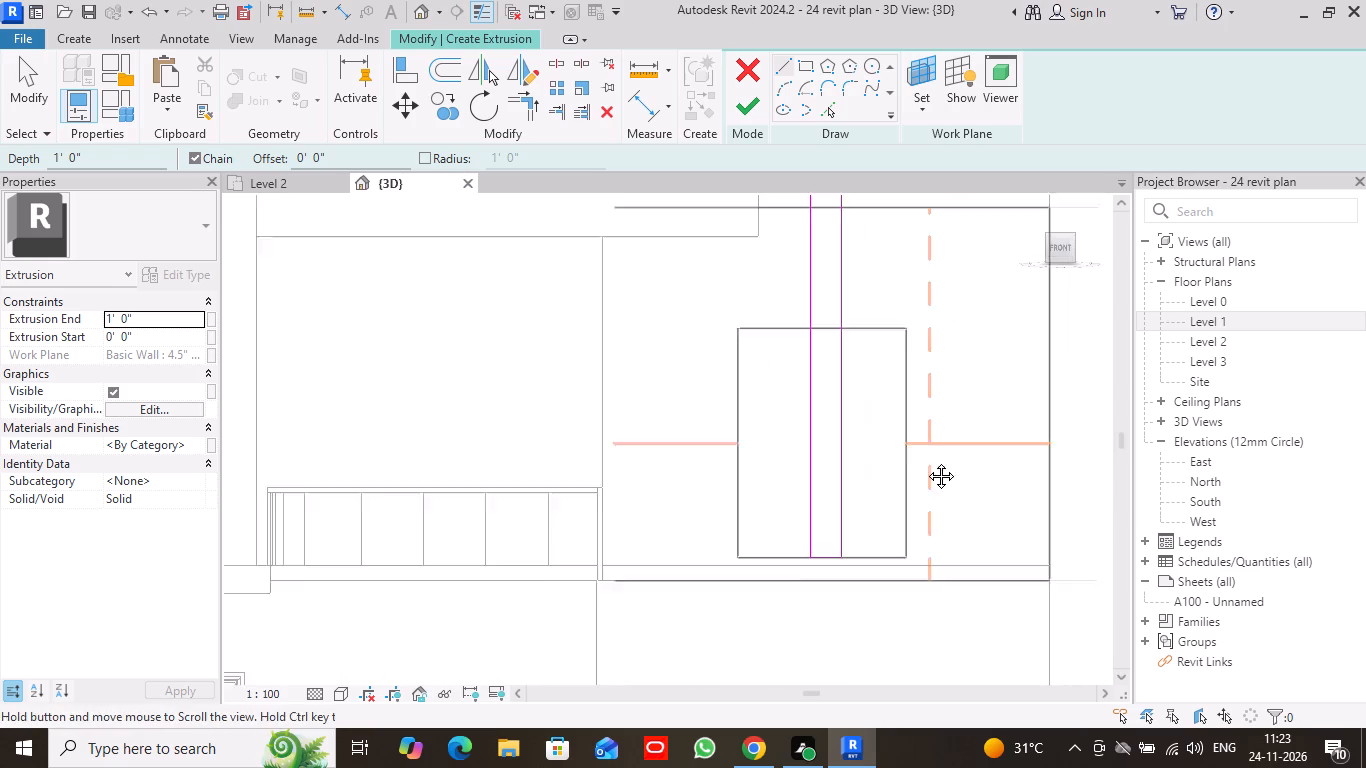
middle_click_drag(926, 461, 926, 464)
left_click(19, 73)
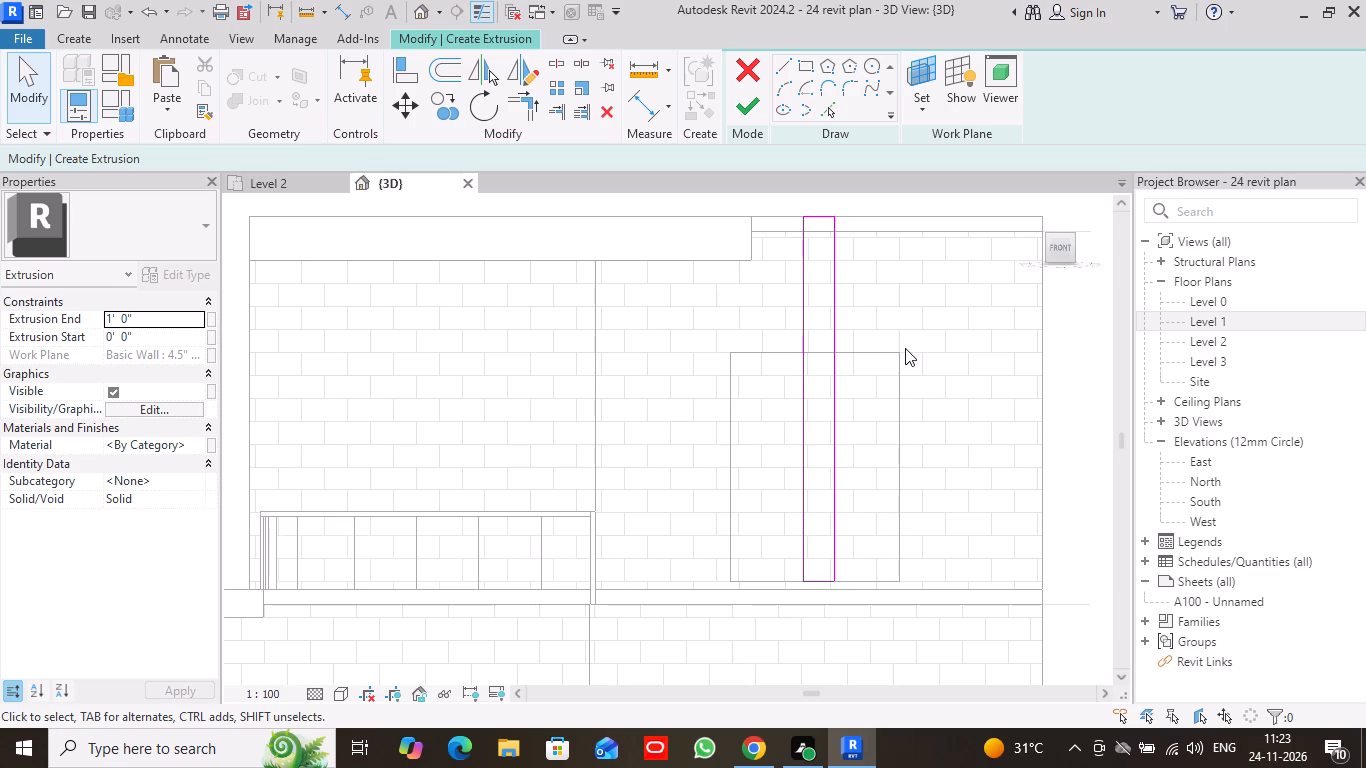
Copy the four-line strip profile so its upper corner meets the lower corner of the deep roof fascia's end.
scroll(909, 276, "down", 1)
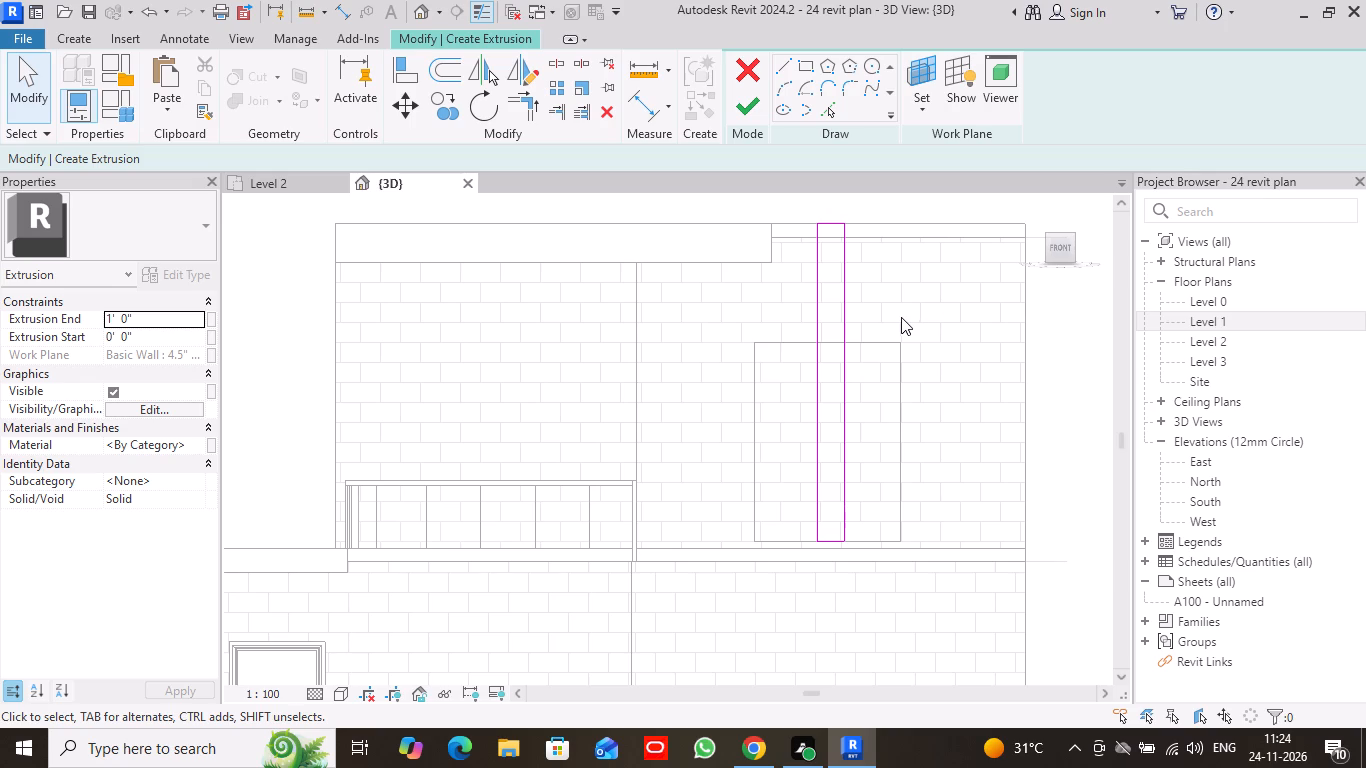
left_click_drag(791, 199, 813, 337)
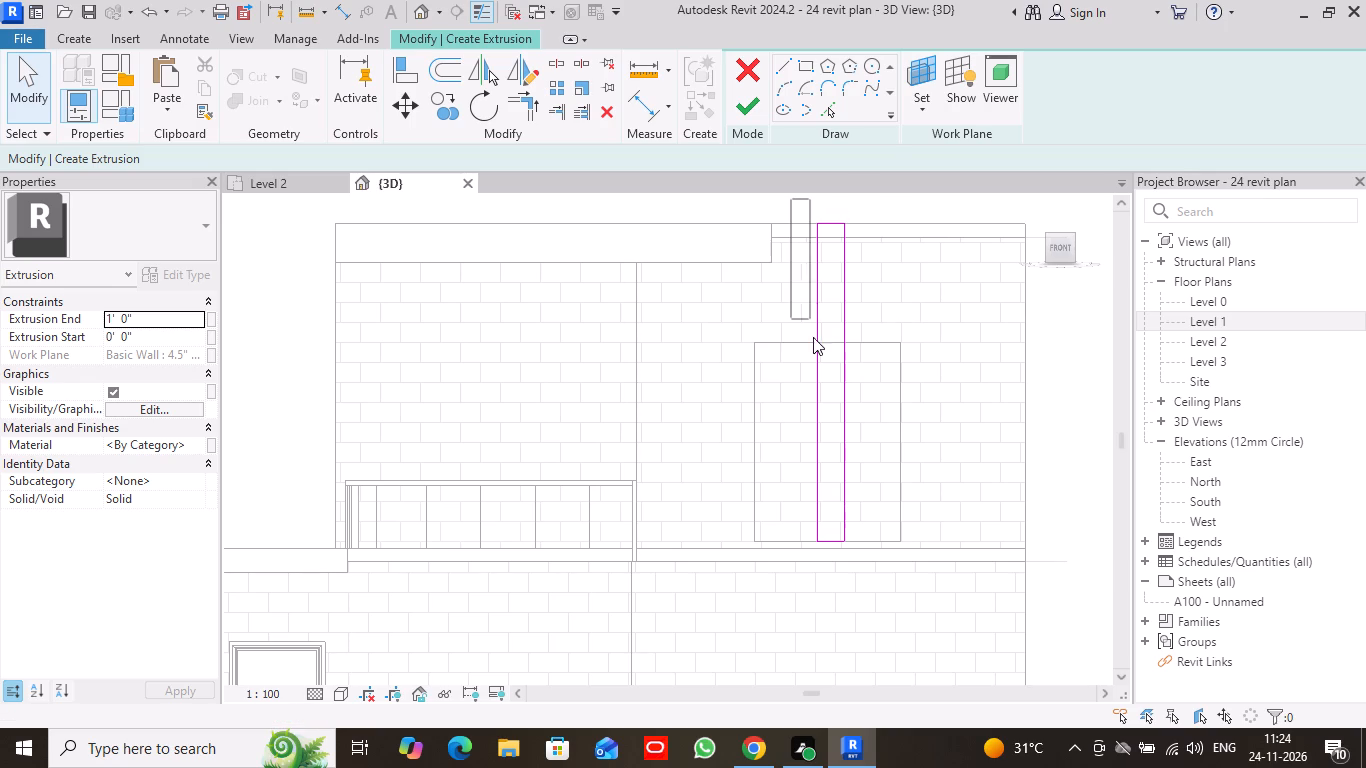
left_click_drag(813, 337, 881, 587)
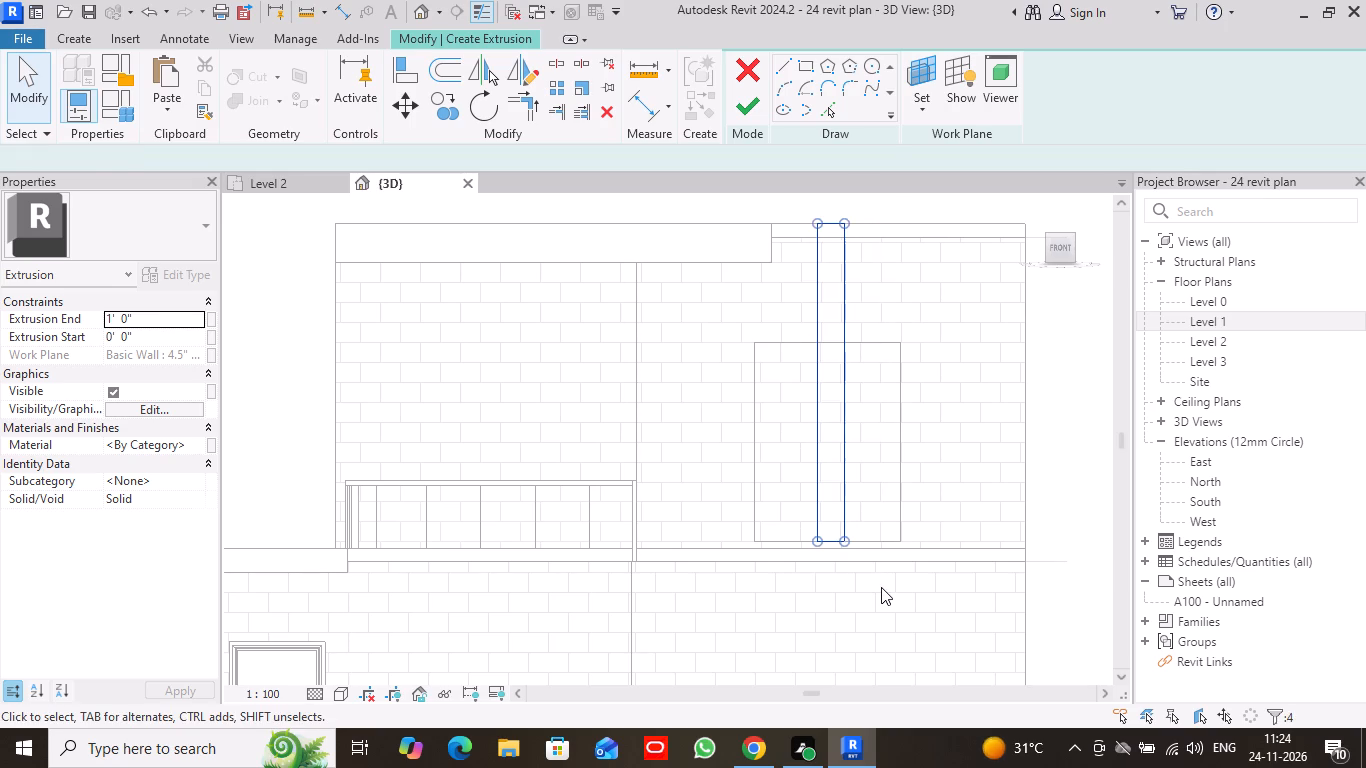
left_click(446, 102)
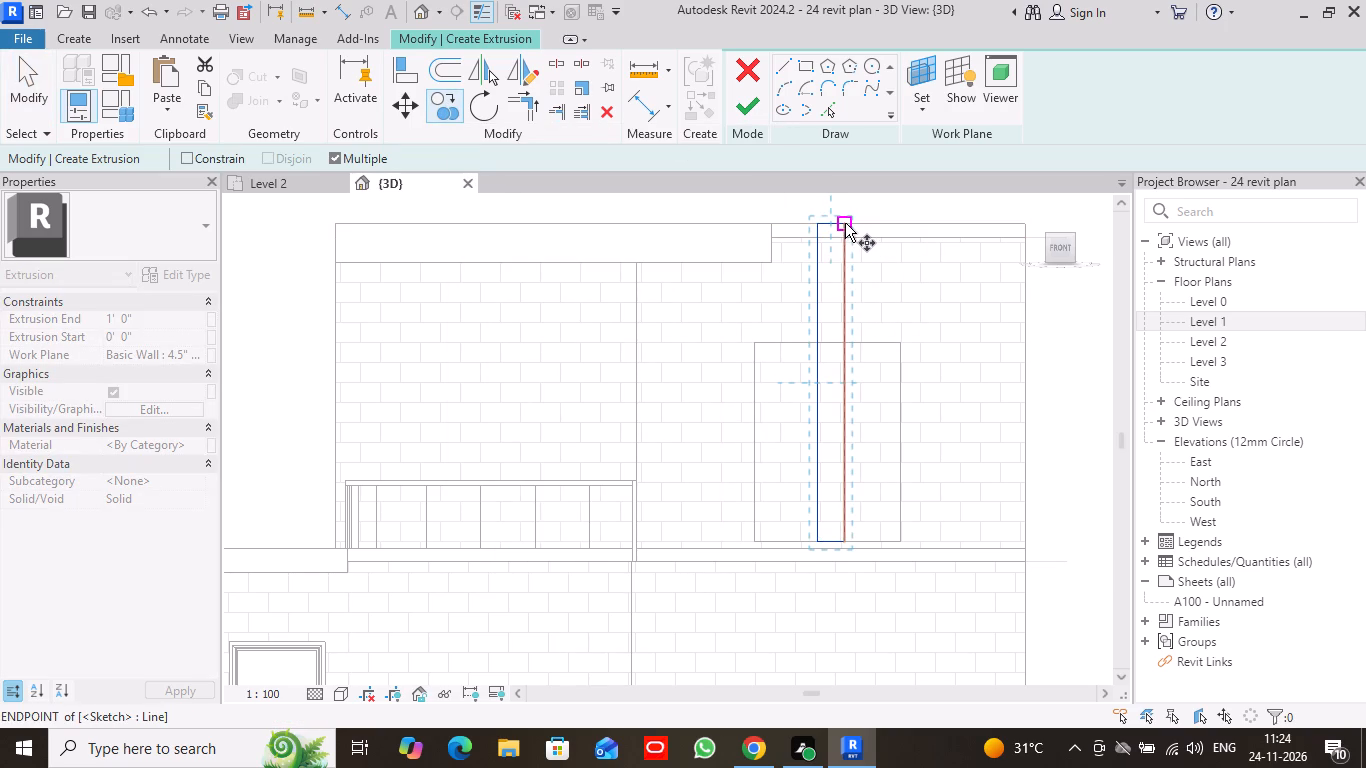
left_click(845, 222)
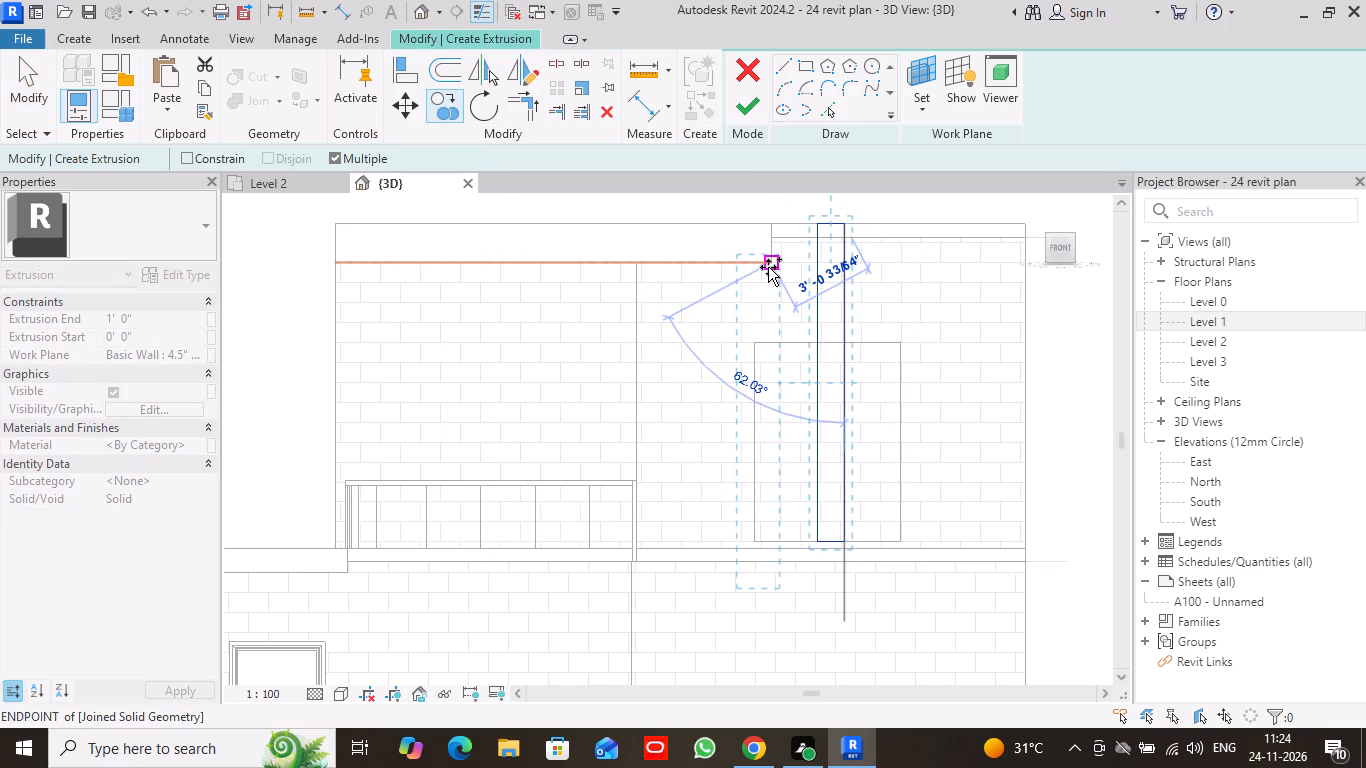
left_click(769, 260)
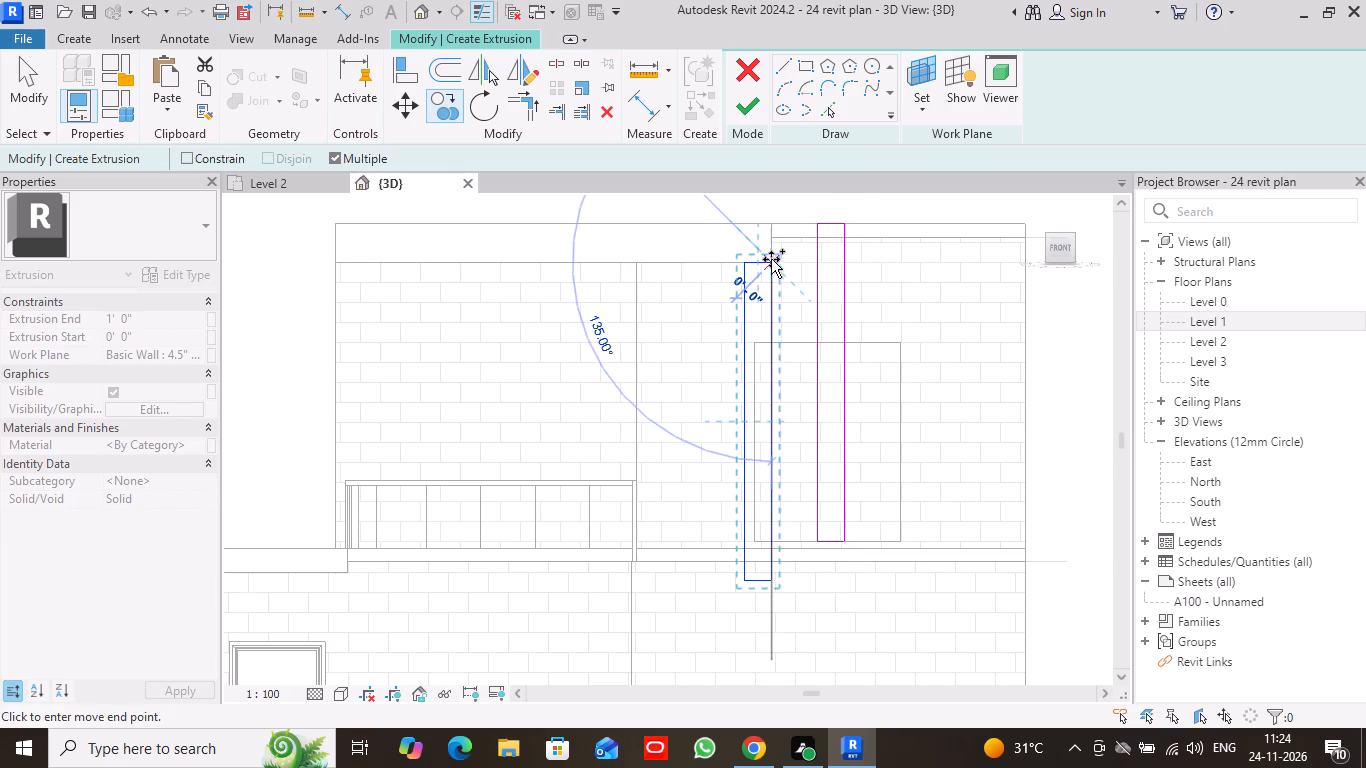
key("Escape")
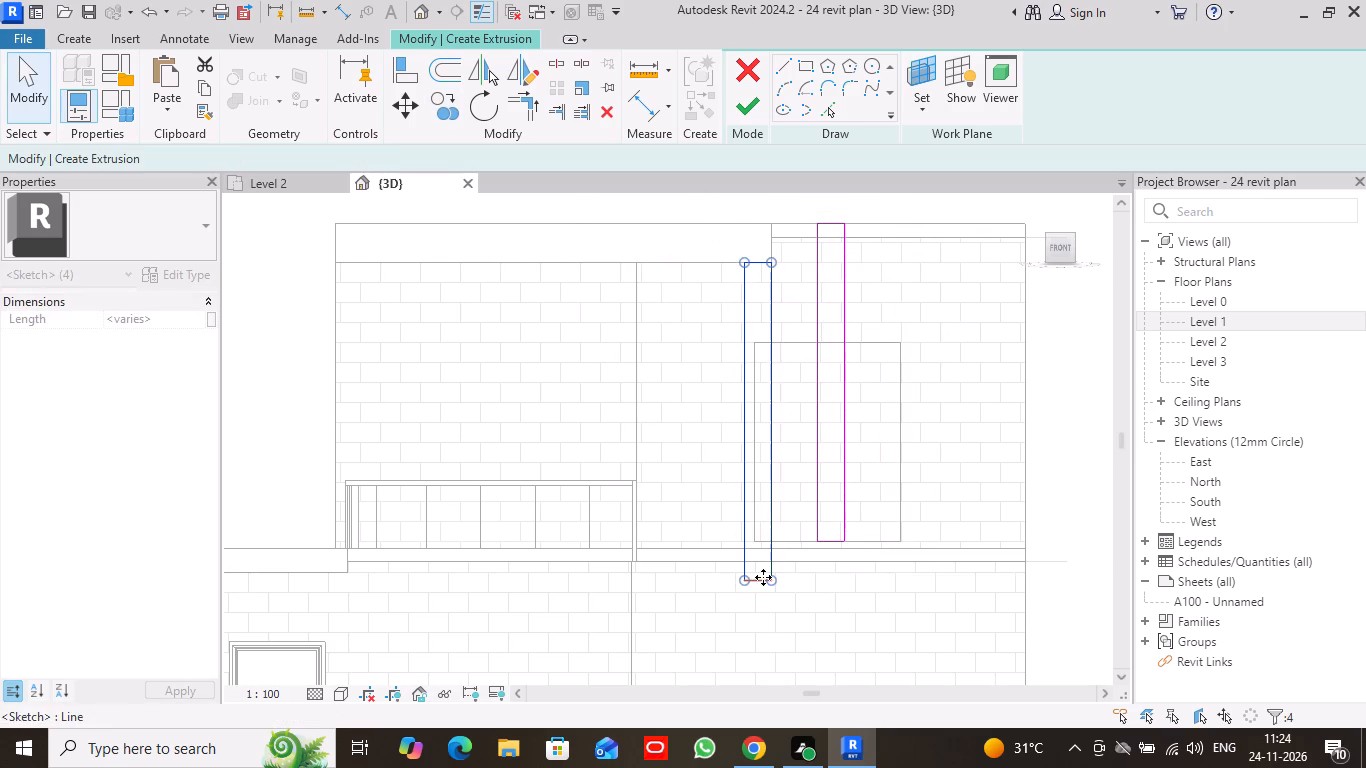
left_click(32, 81)
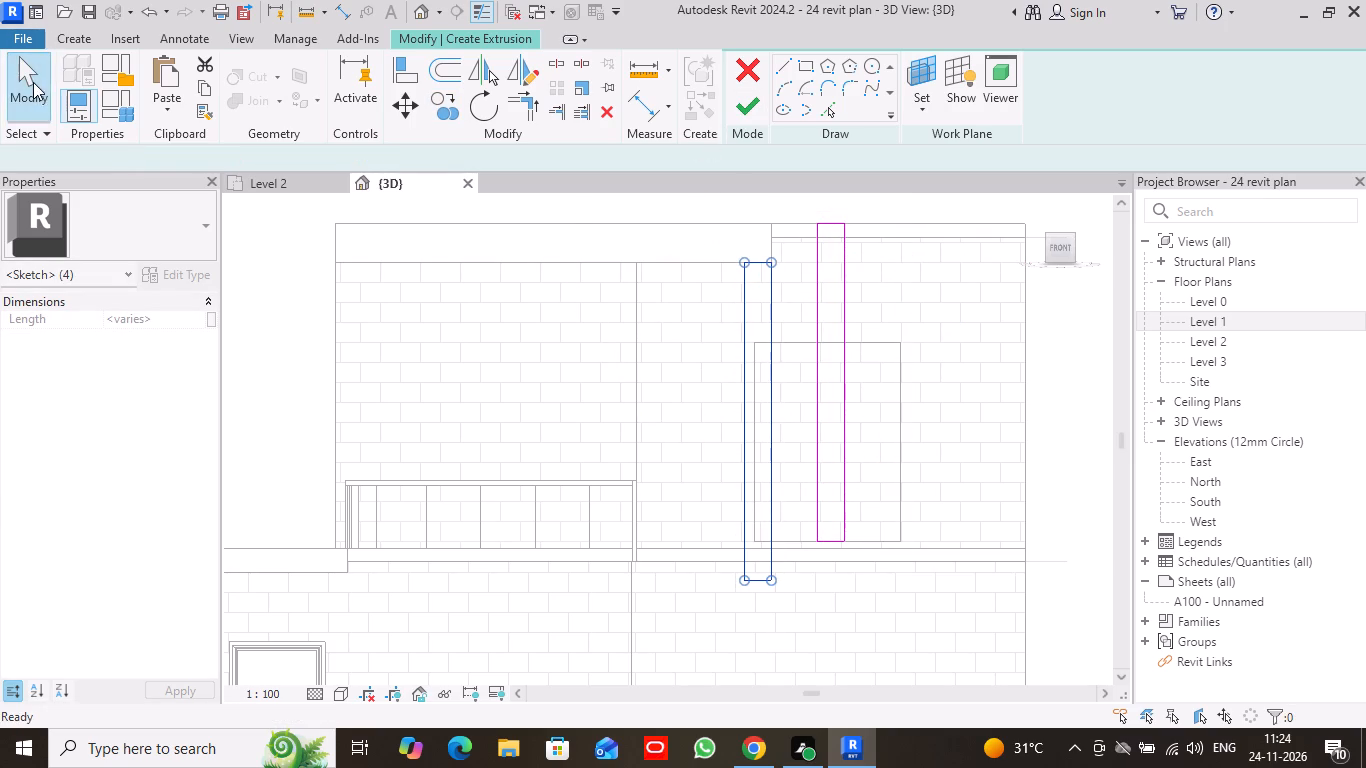
Delete the 1'-0" horizontal line at the lower end of the original strip over the wall opening.
scroll(771, 605, "up", 3)
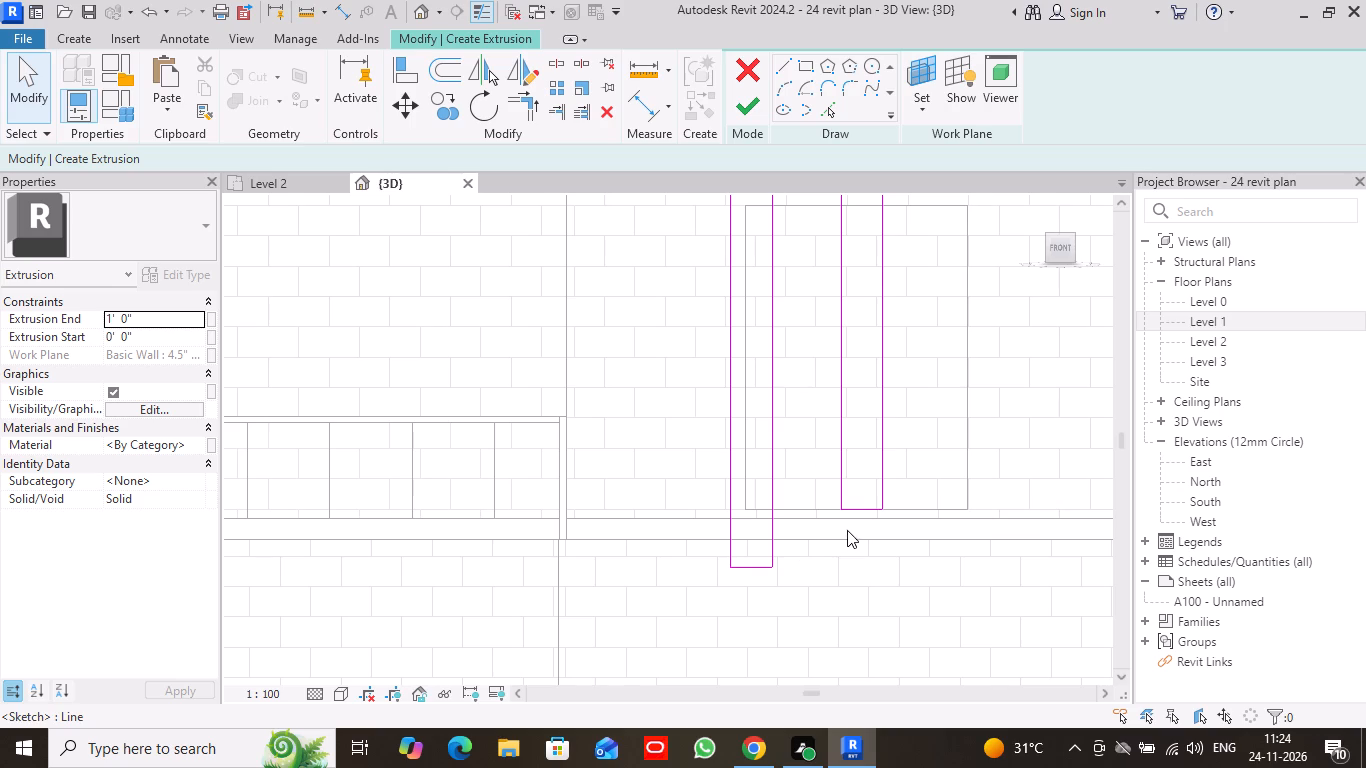
middle_click_drag(862, 531, 852, 584)
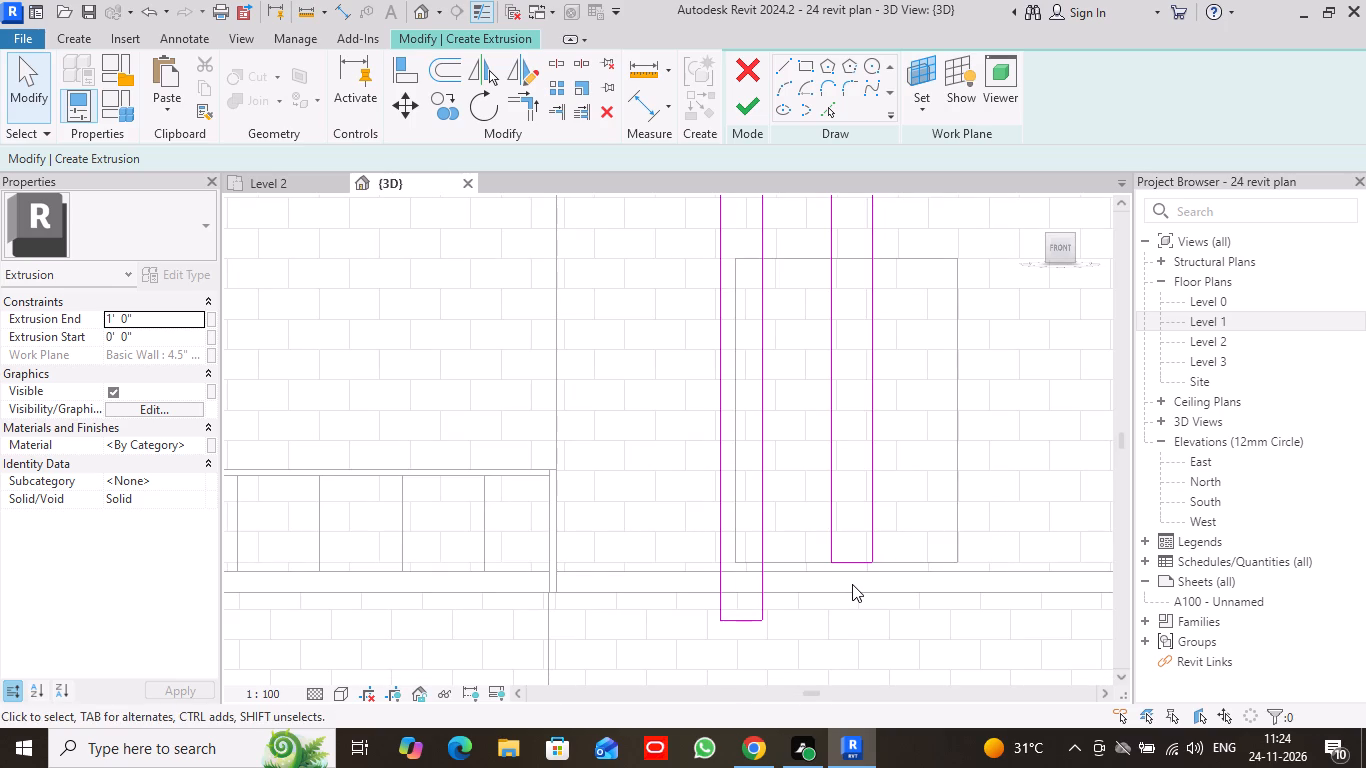
scroll(852, 584, "up", 2)
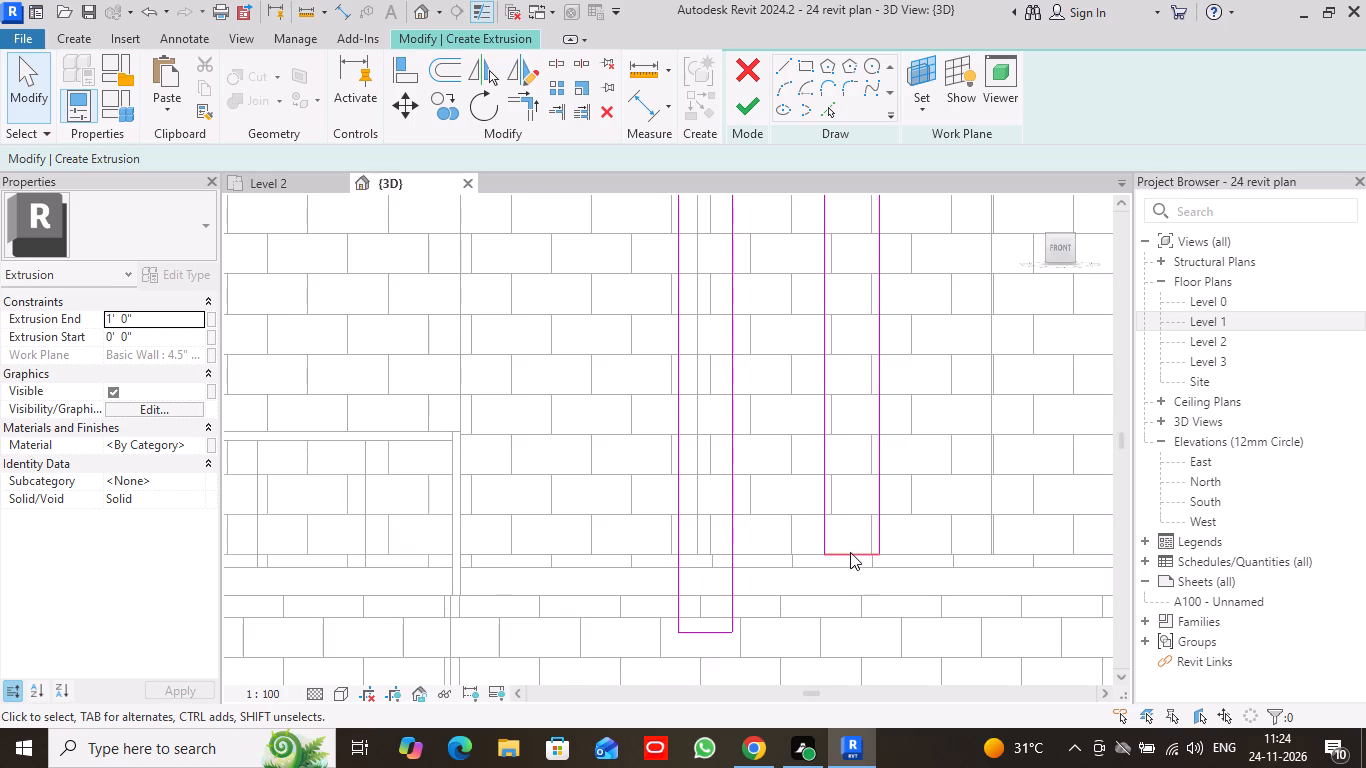
double_click(855, 554)
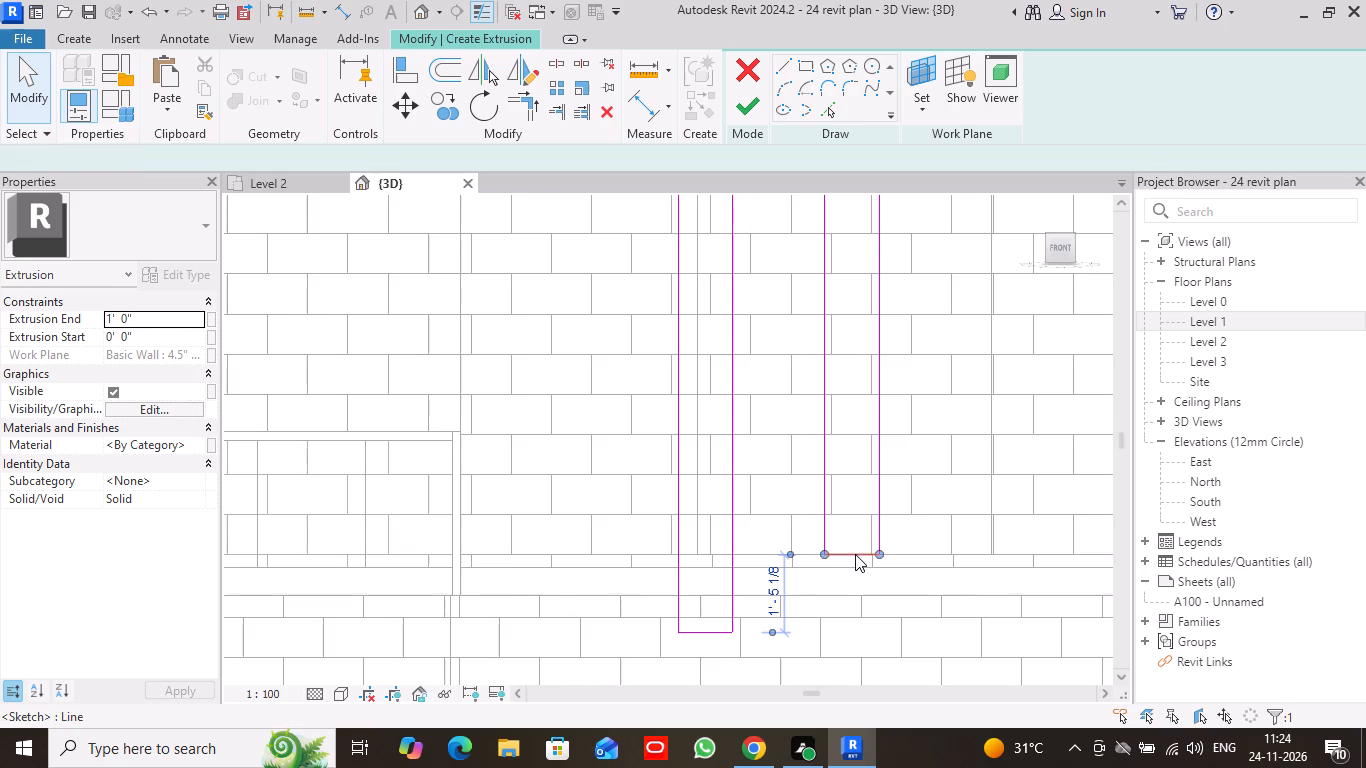
left_click_drag(855, 554, 855, 570)
scroll(855, 570, "up", 5)
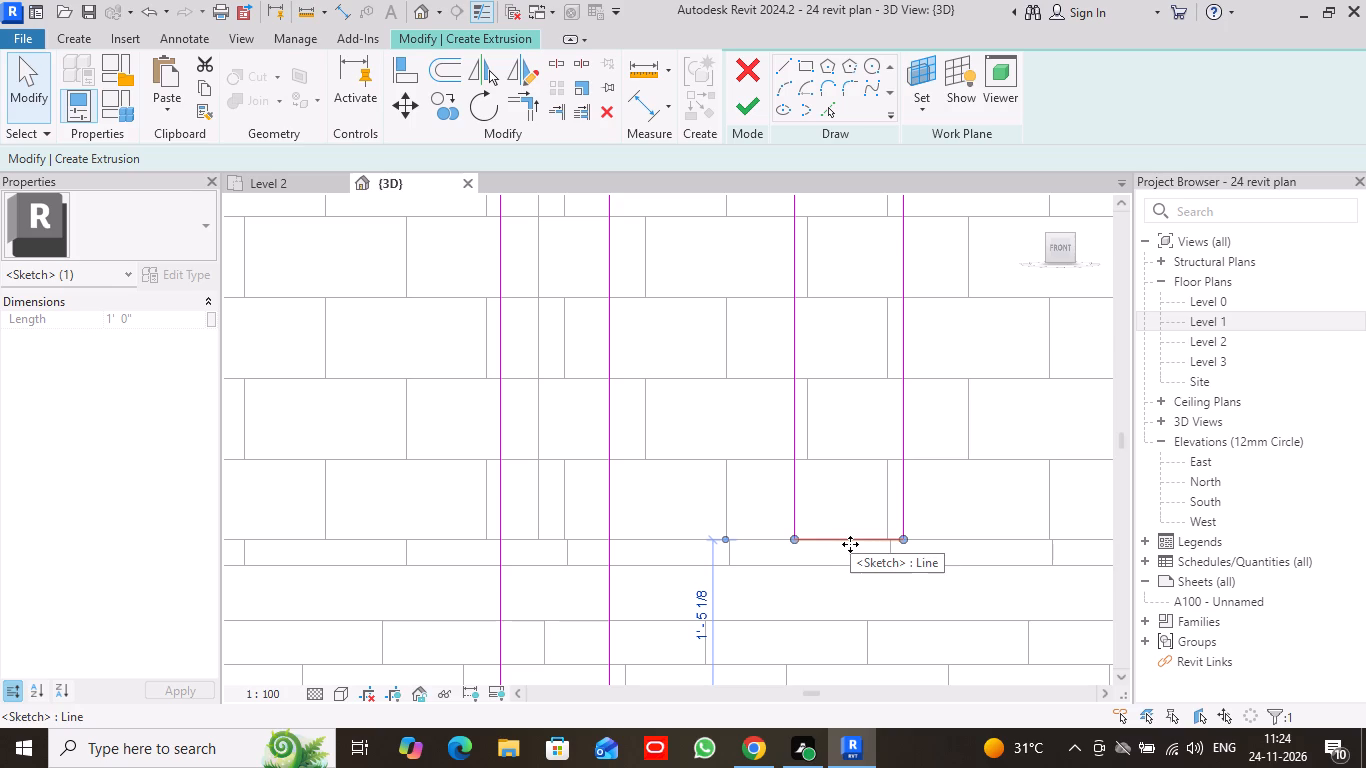
left_click(20, 79)
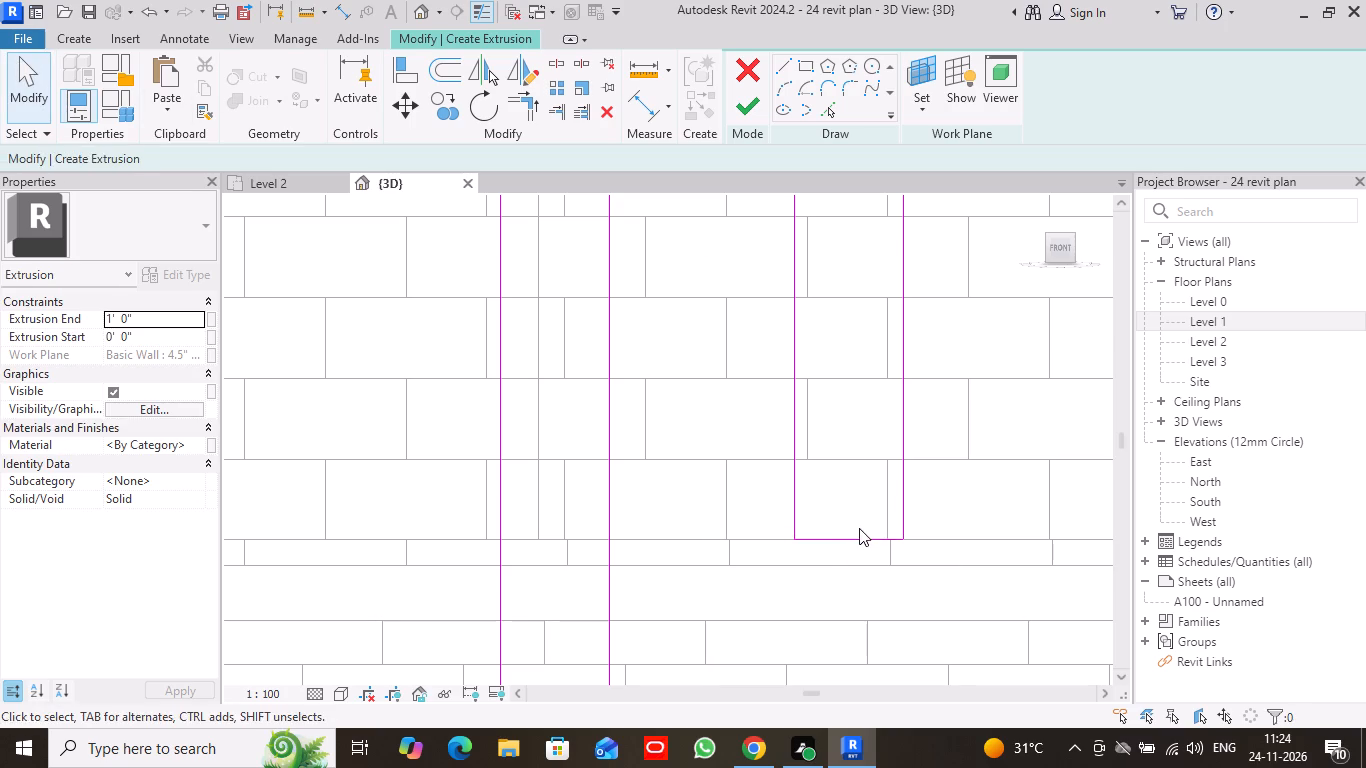
right_click(858, 536)
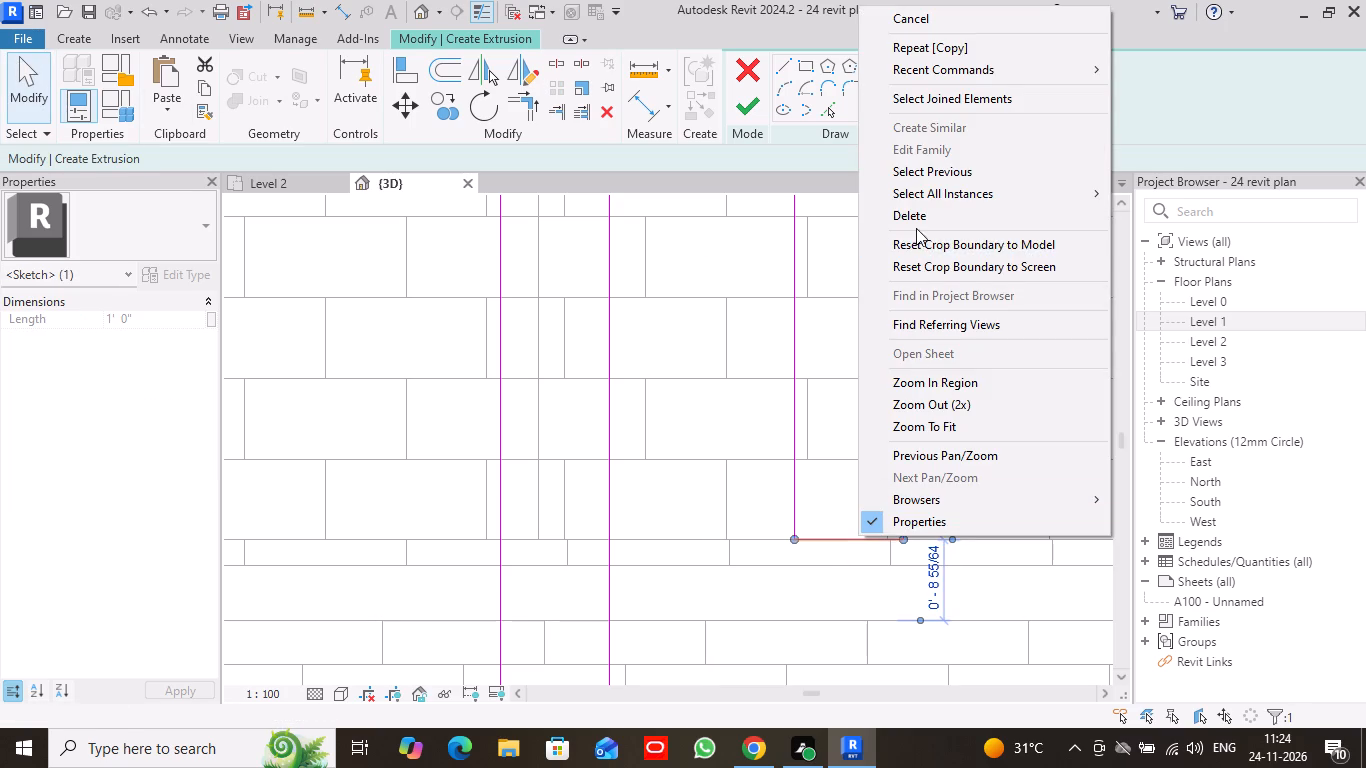
left_click(930, 217)
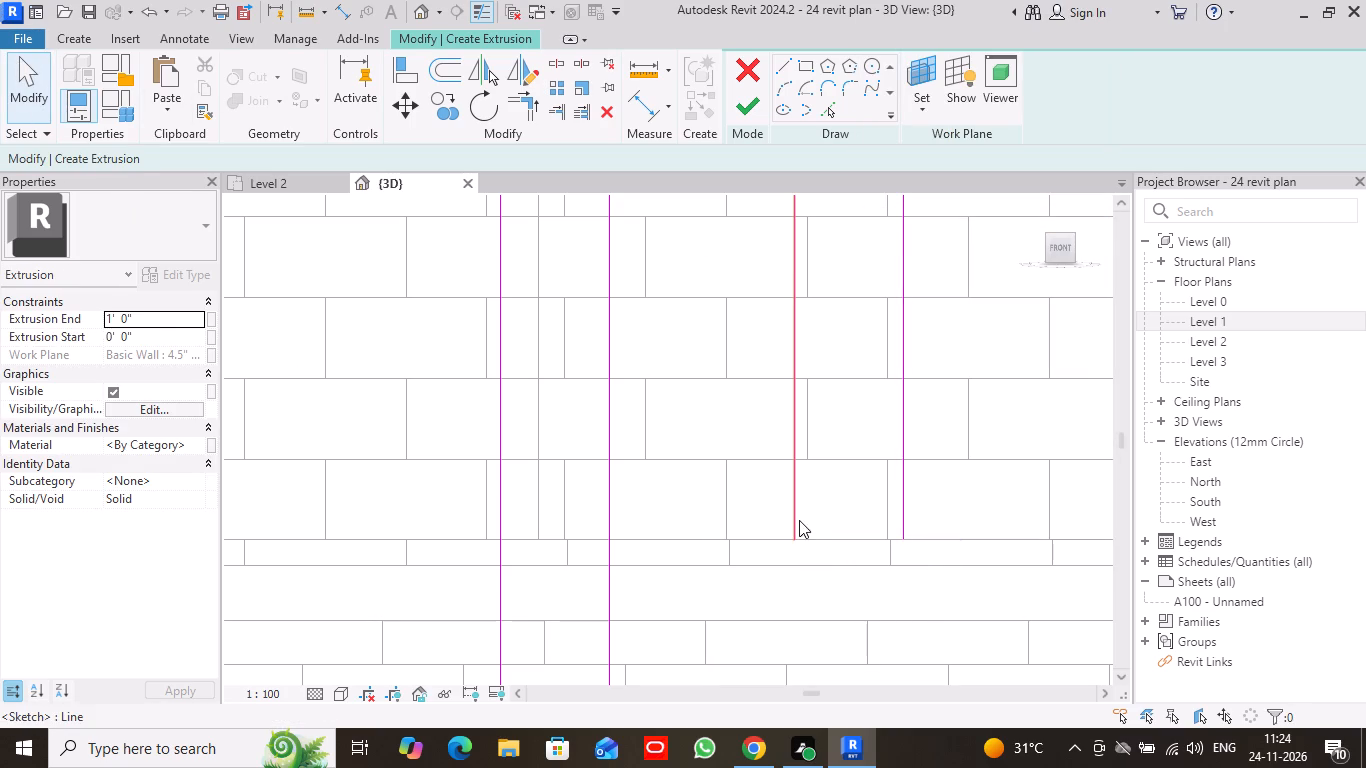
Extend the lower ends of the original strip's two vertical lines to the slab's top edge, making each 12'-0" long.
scroll(790, 500, "up", 2)
middle_click_drag(845, 507, 756, 475)
double_click(707, 454)
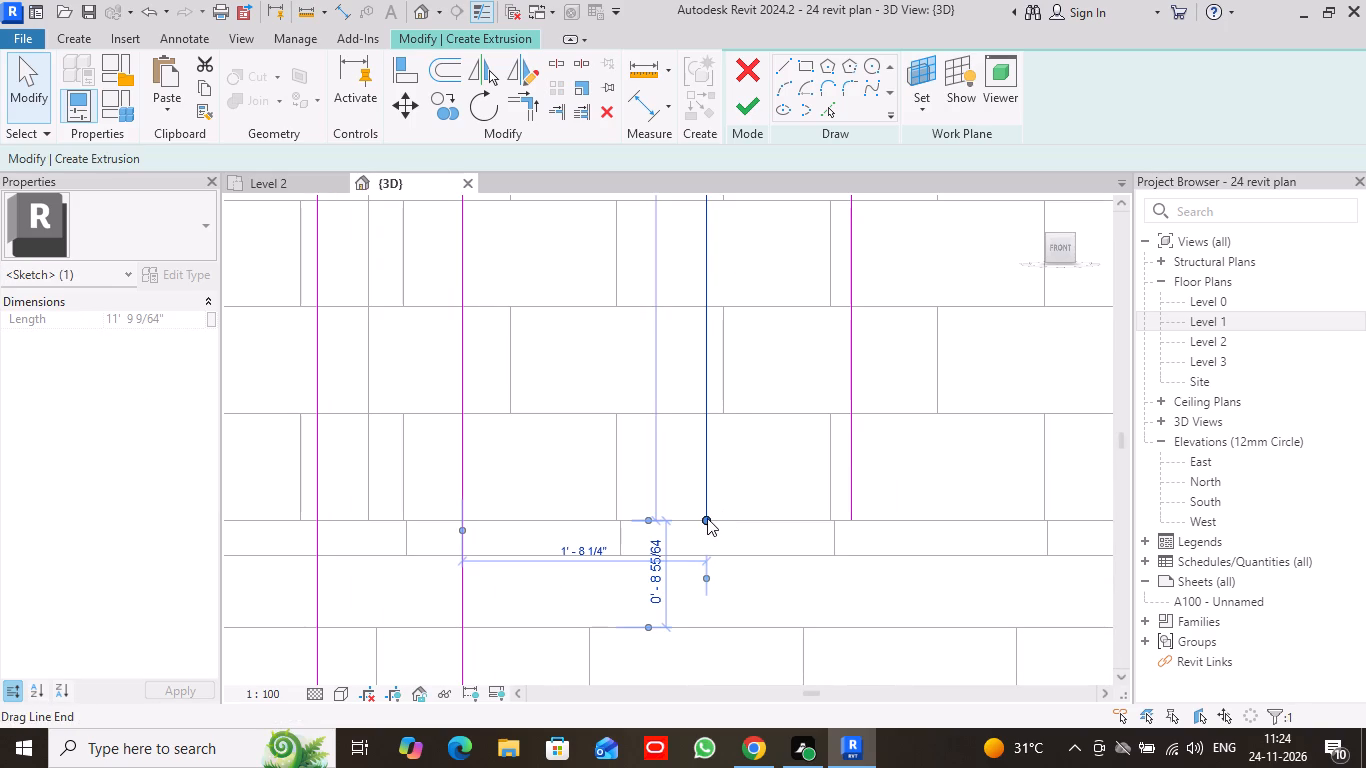
left_click_drag(707, 518, 710, 552)
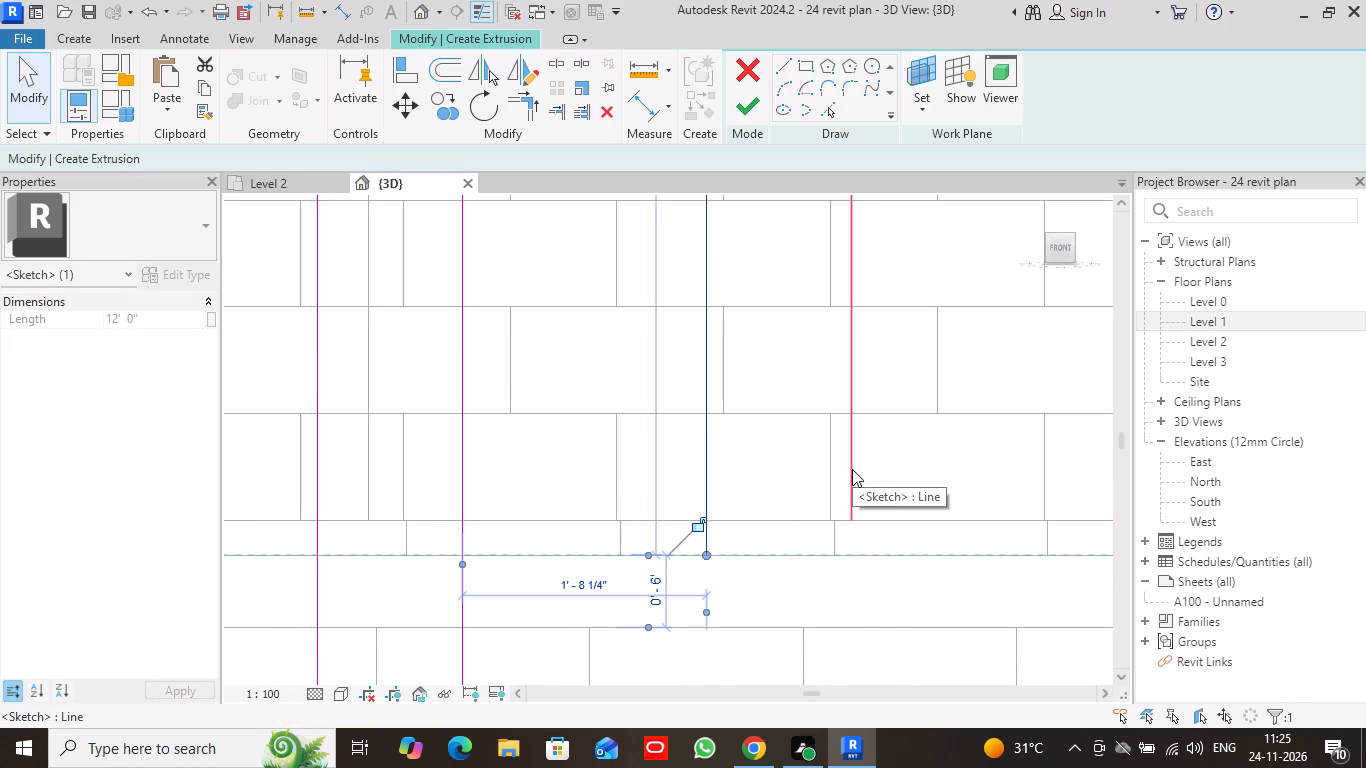
double_click(852, 469)
left_click_drag(851, 516, 851, 551)
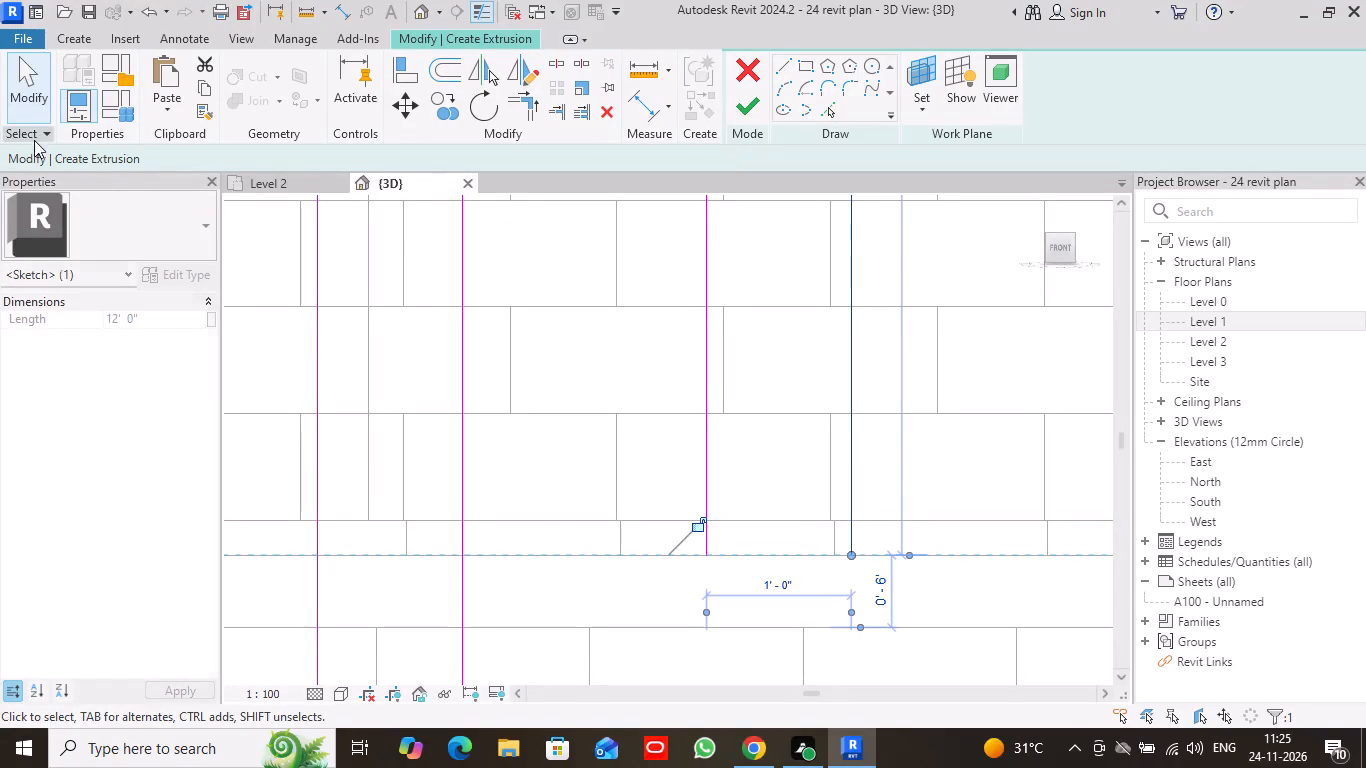
left_click(20, 91)
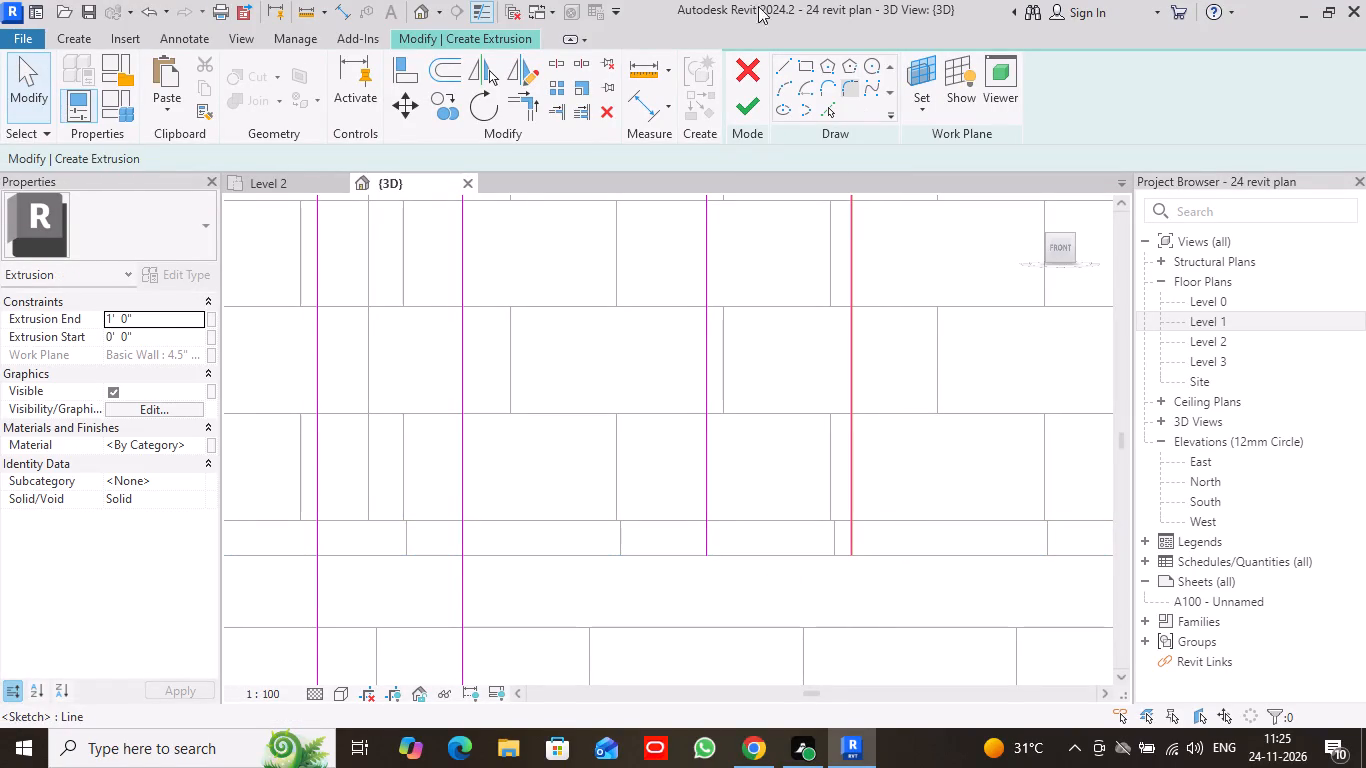
Close the original strip's lower end with a 1'-0" horizontal line along the slab's top edge.
left_click(784, 66)
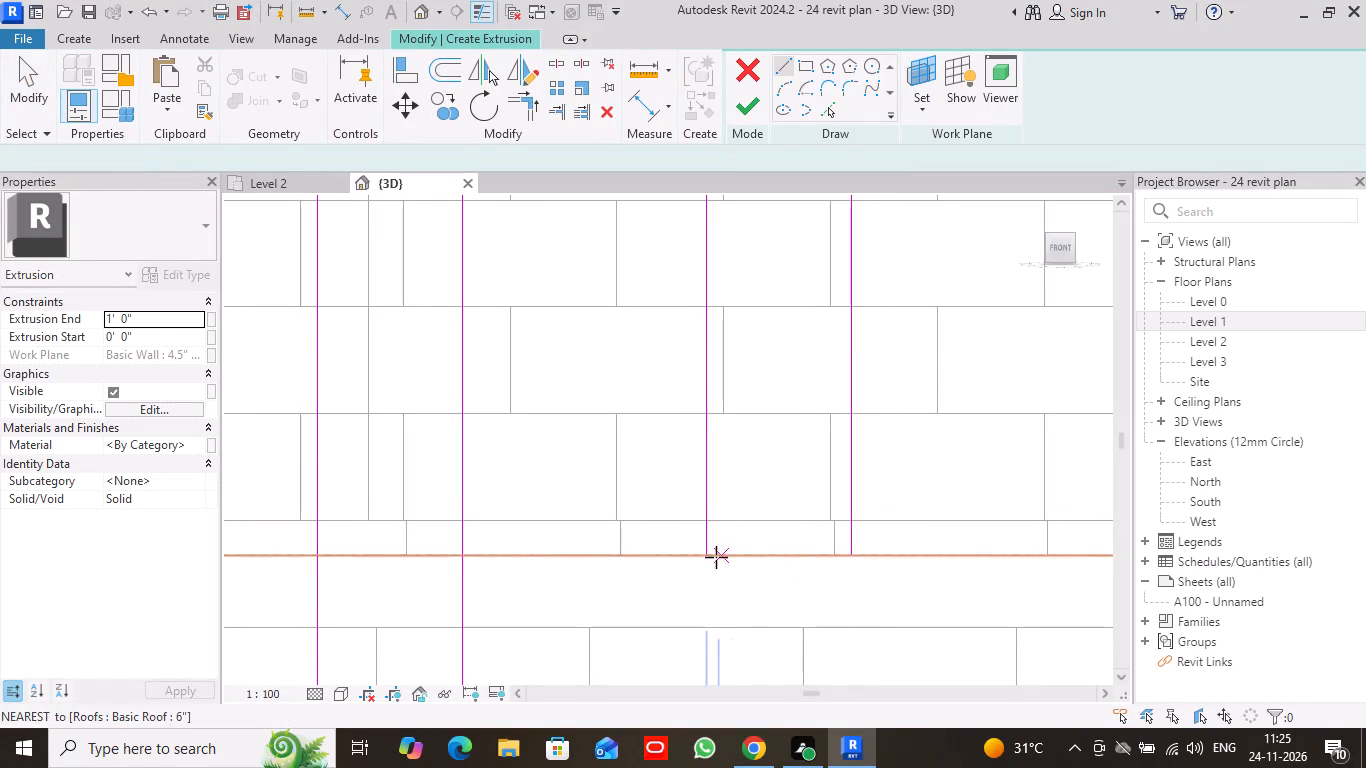
left_click(710, 555)
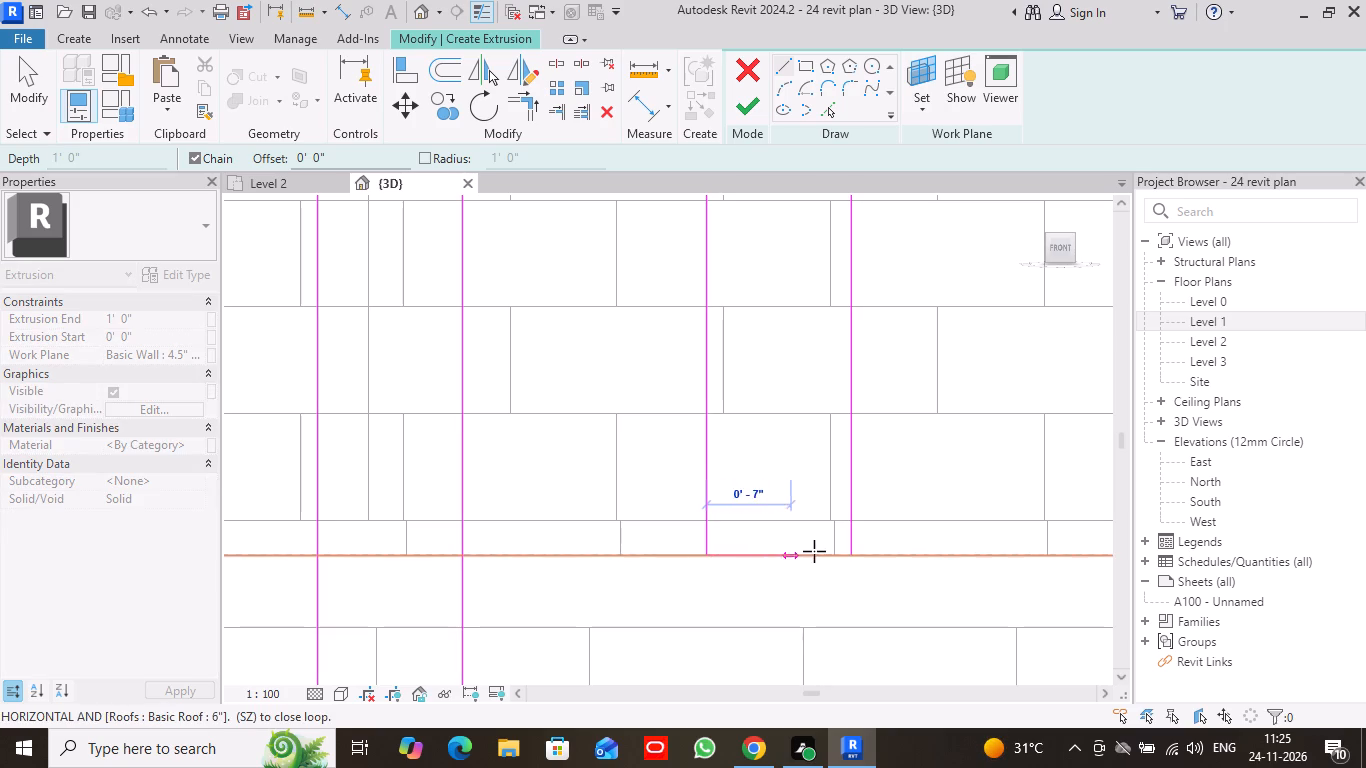
left_click(855, 552)
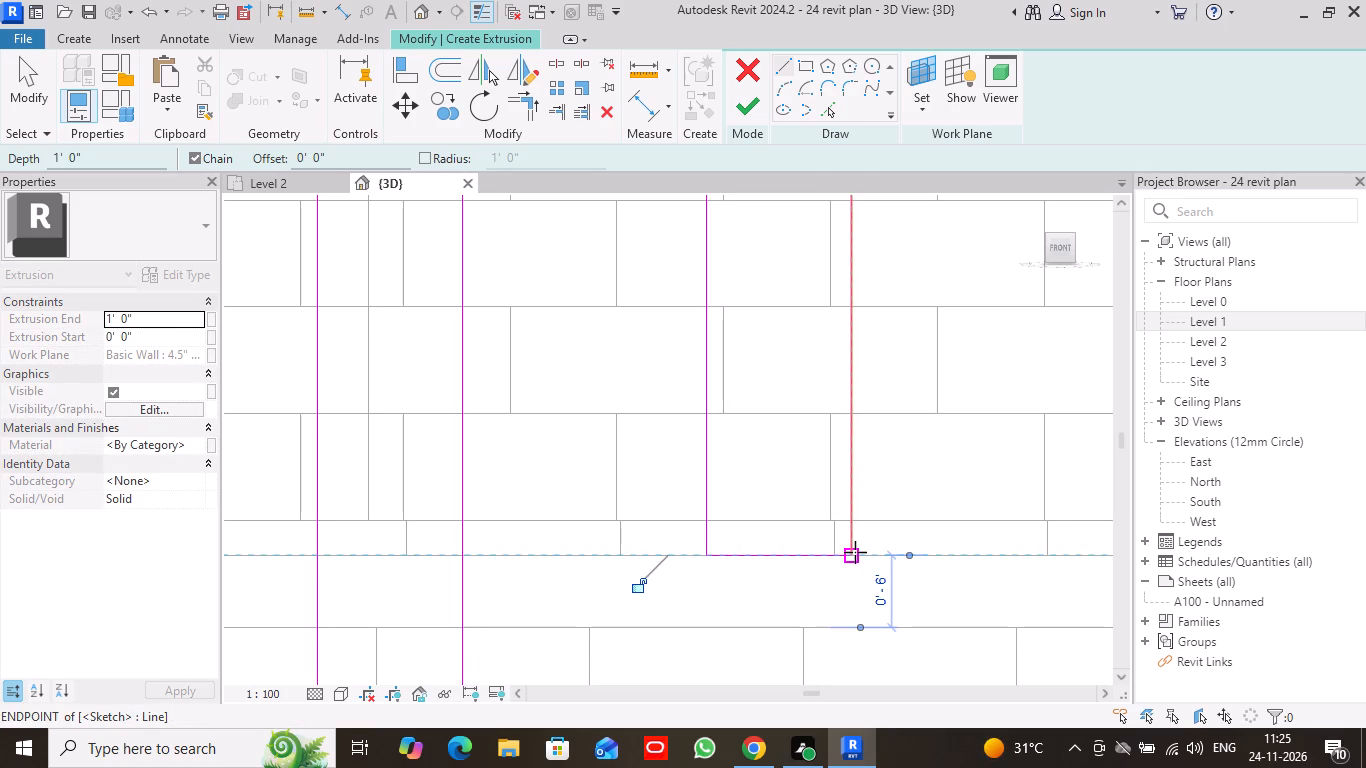
key("Escape")
Move the copied strip's bottom line up to the slab's top edge, level with the original strip's bottom line.
scroll(806, 630, "down", 4)
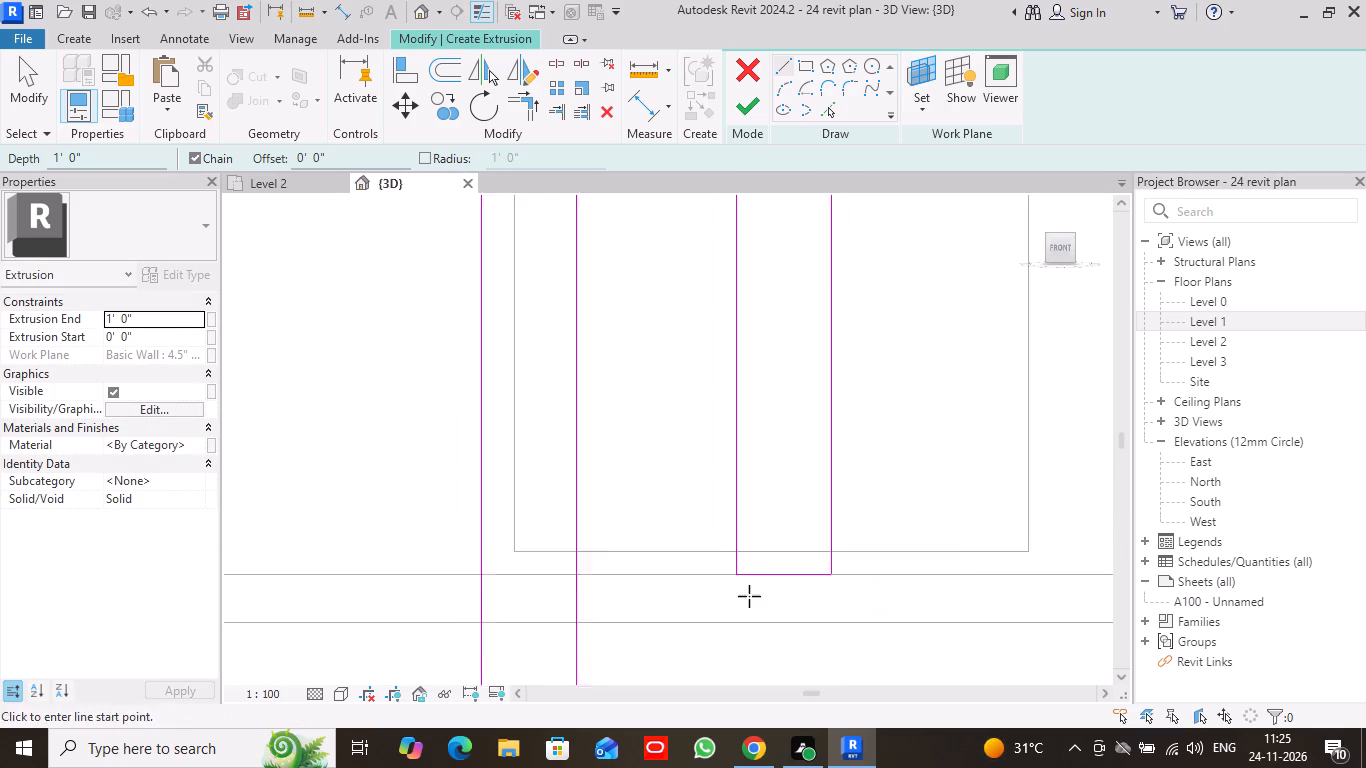
scroll(749, 596, "down", 1)
middle_click_drag(657, 438, 813, 707)
scroll(819, 346, "down", 1)
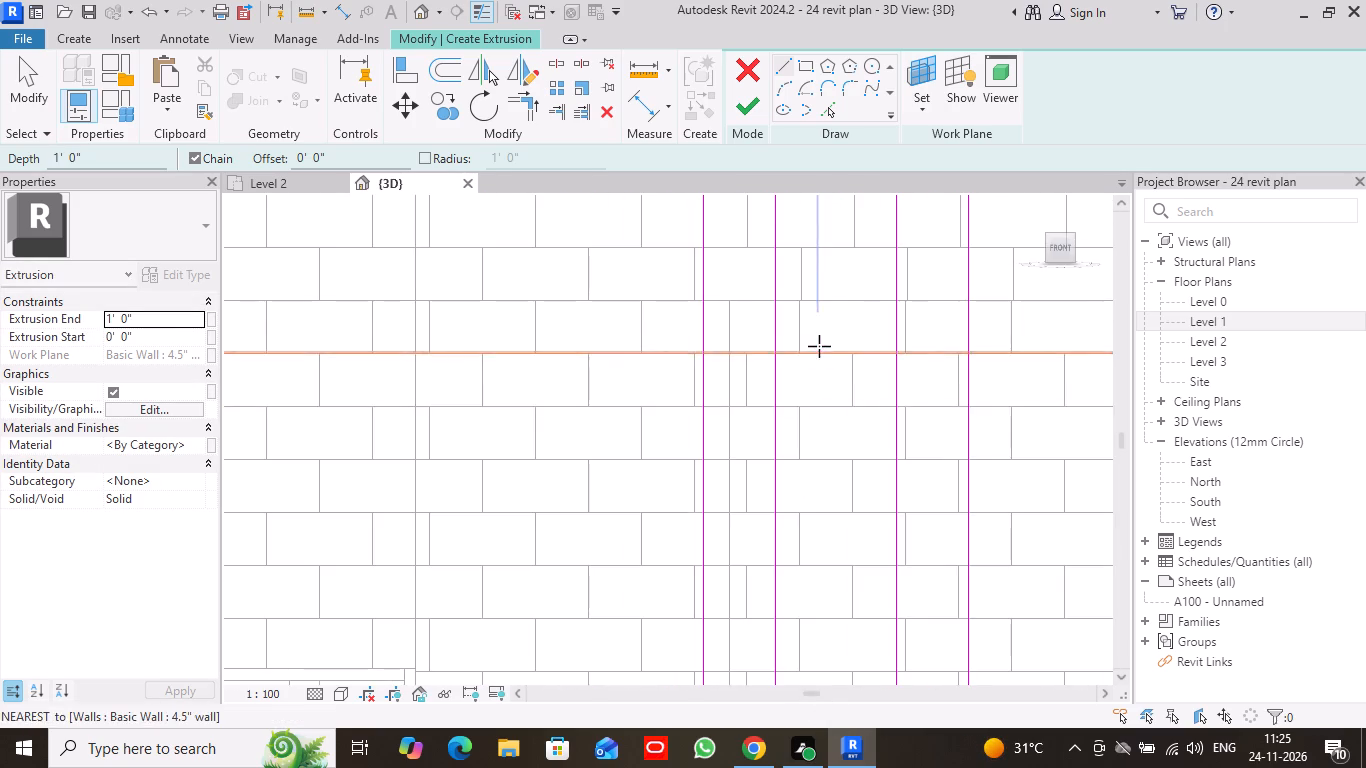
scroll(828, 307, "down", 4)
middle_click_drag(827, 255, 825, 338)
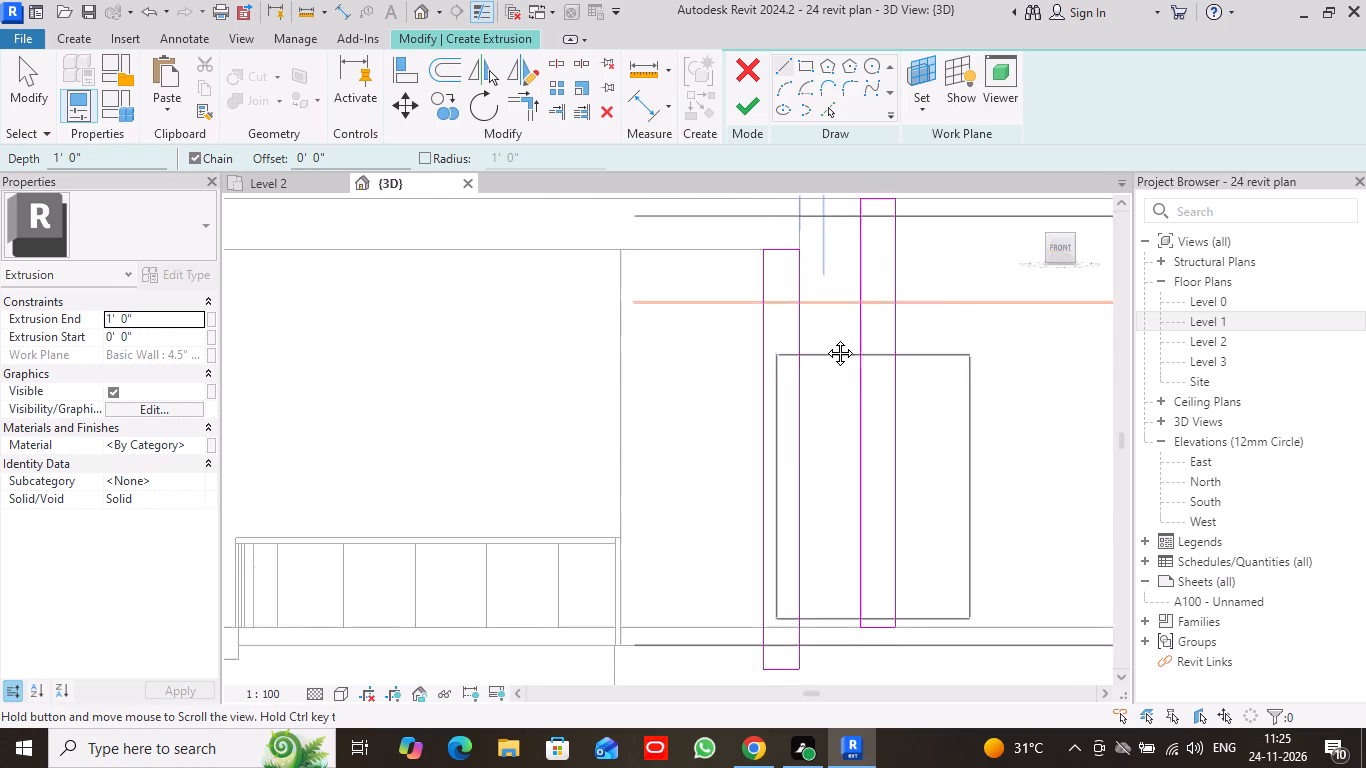
middle_click_drag(825, 338, 825, 341)
scroll(835, 357, "down", 1)
middle_click_drag(835, 357, 835, 166)
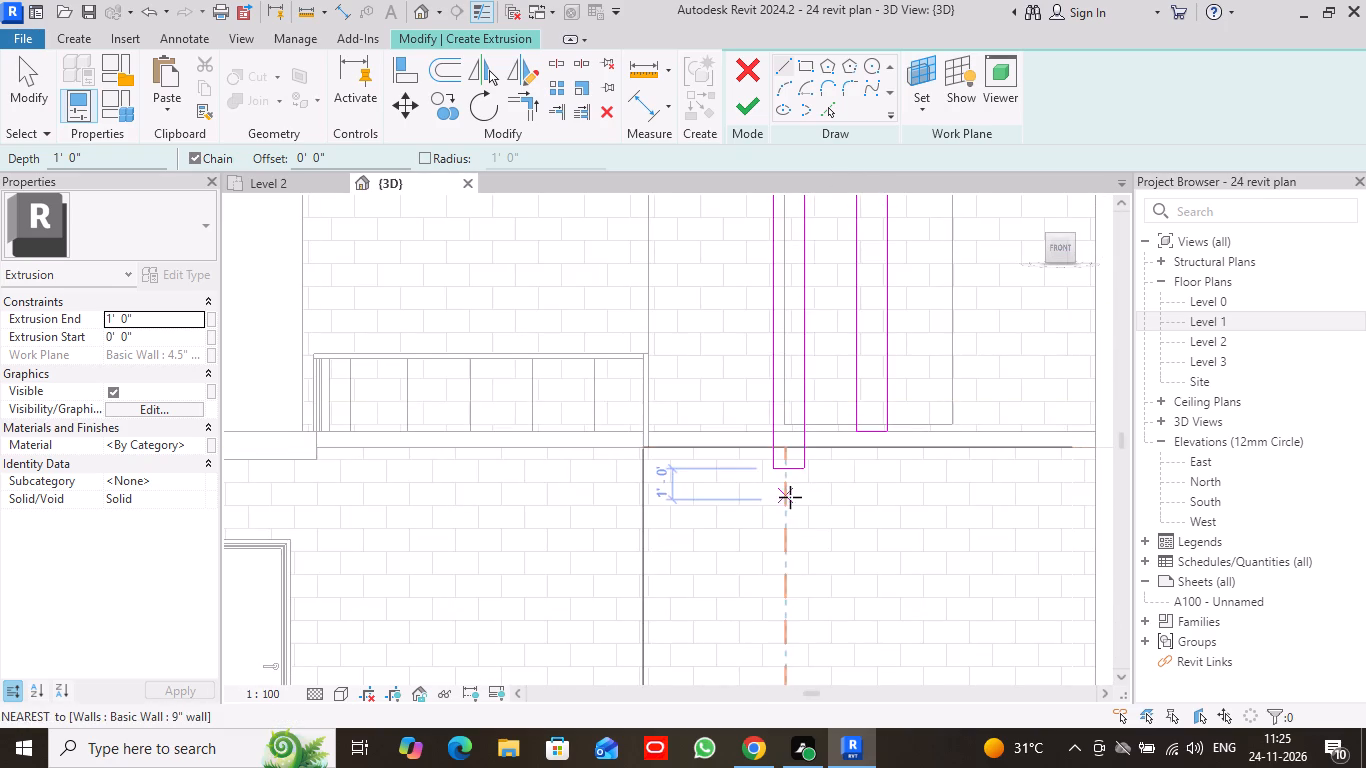
scroll(790, 497, "up", 9)
middle_click_drag(890, 381, 890, 428)
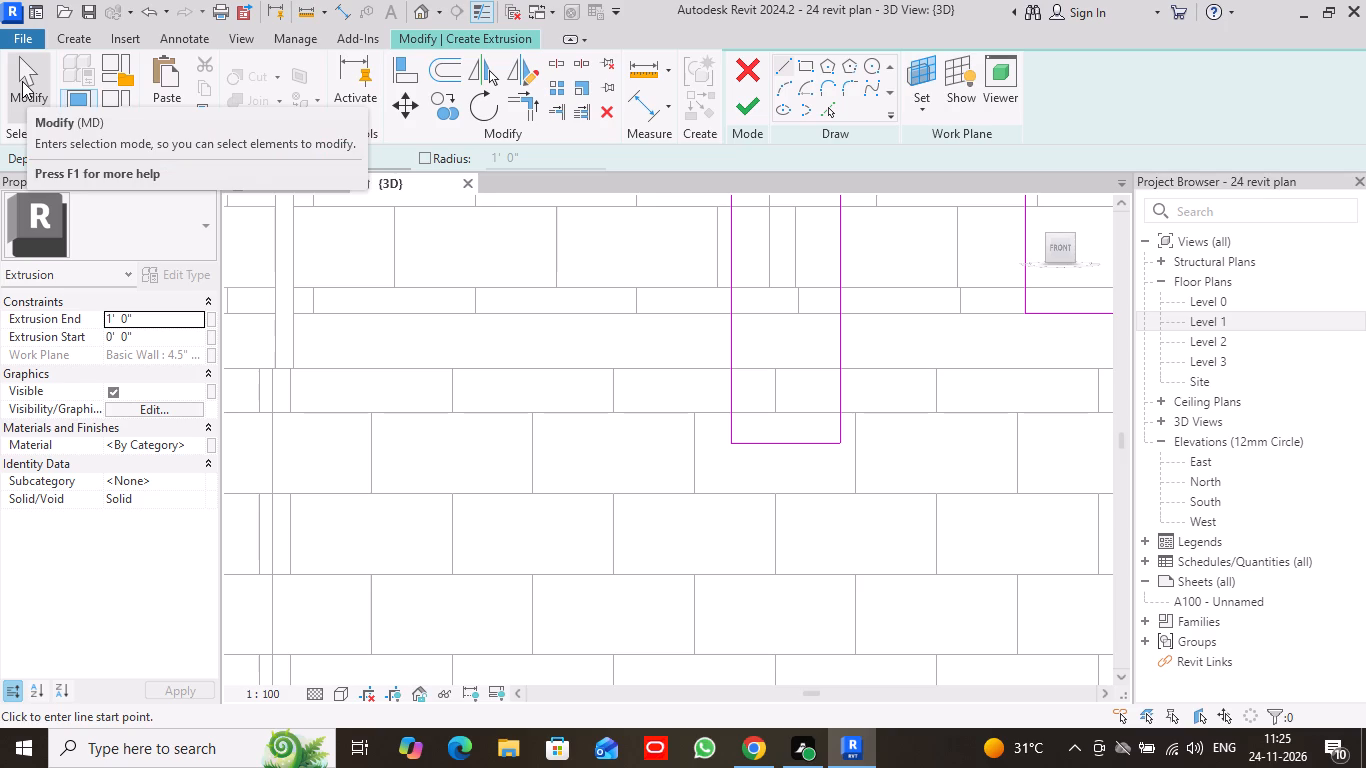
left_click(22, 81)
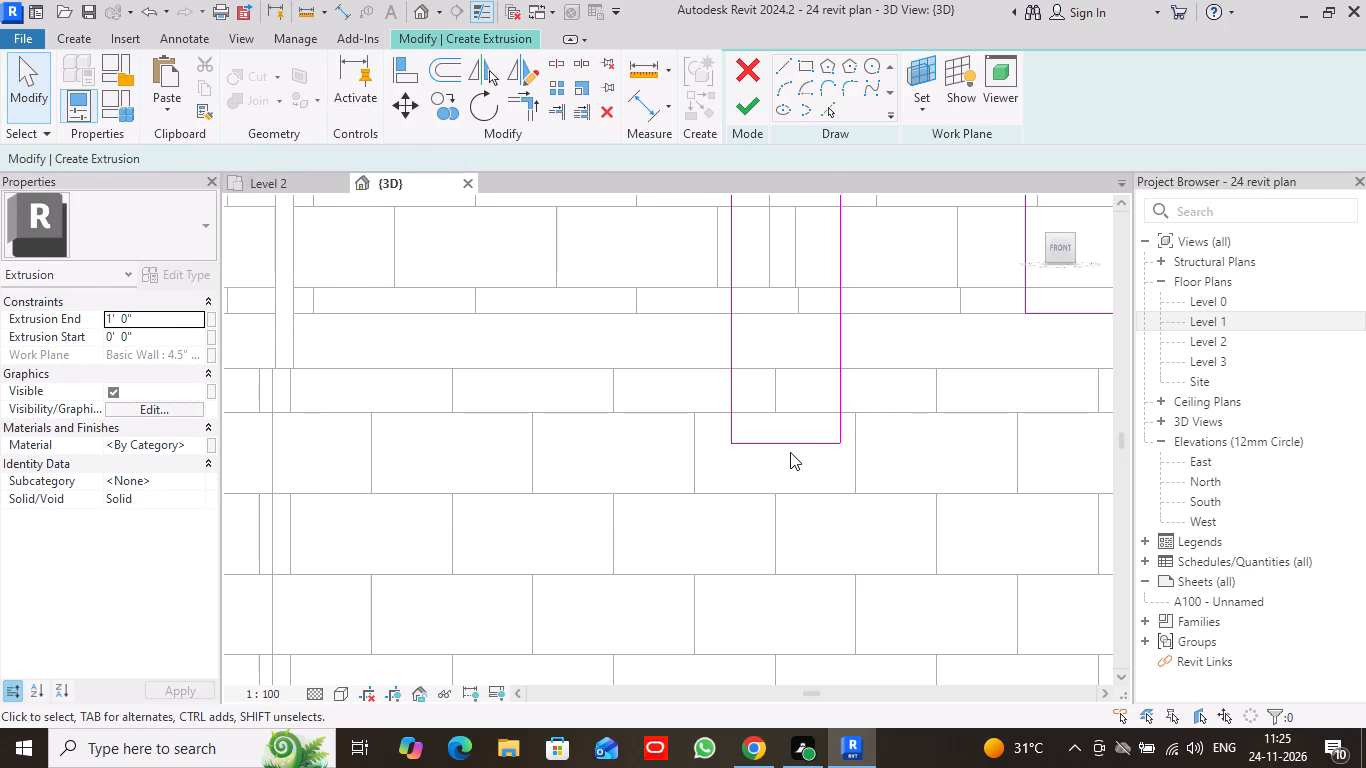
double_click(788, 443)
left_click_drag(788, 443, 794, 389)
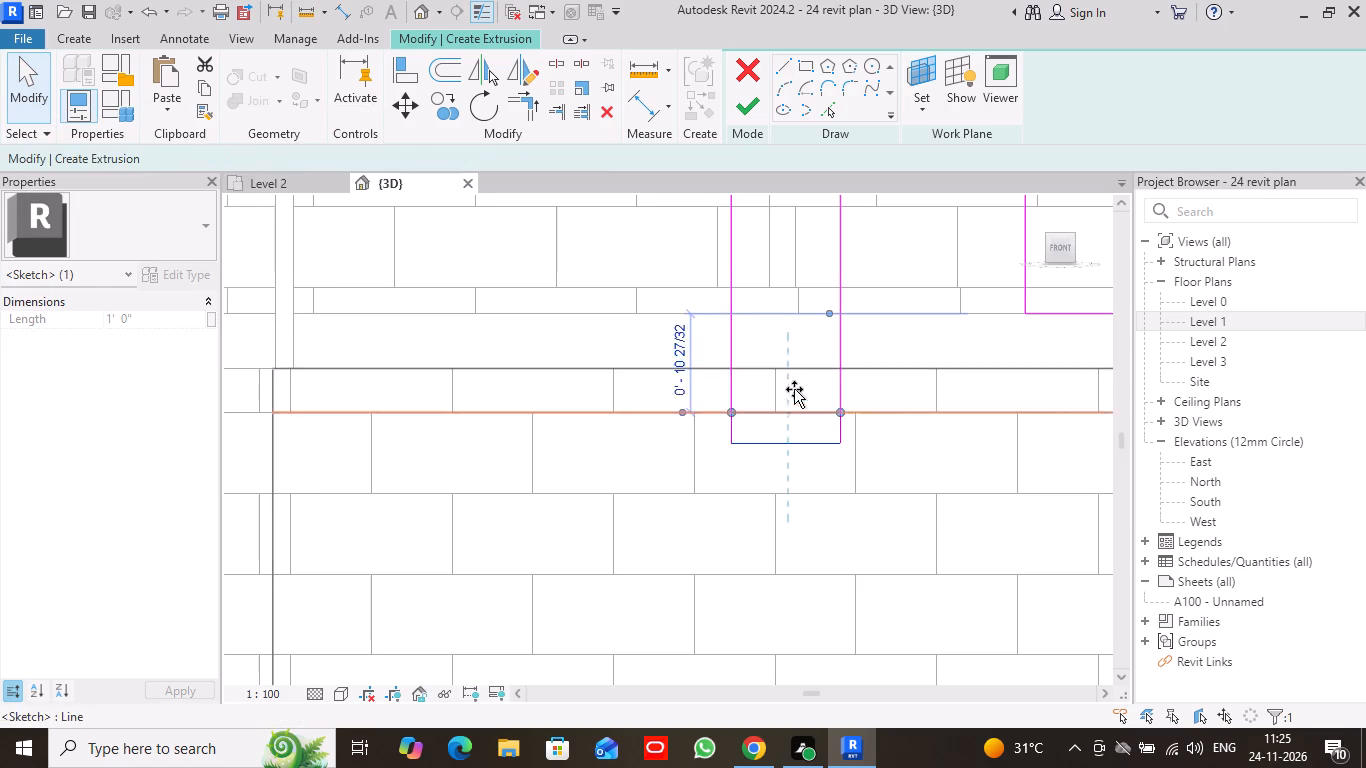
left_click_drag(794, 389, 803, 315)
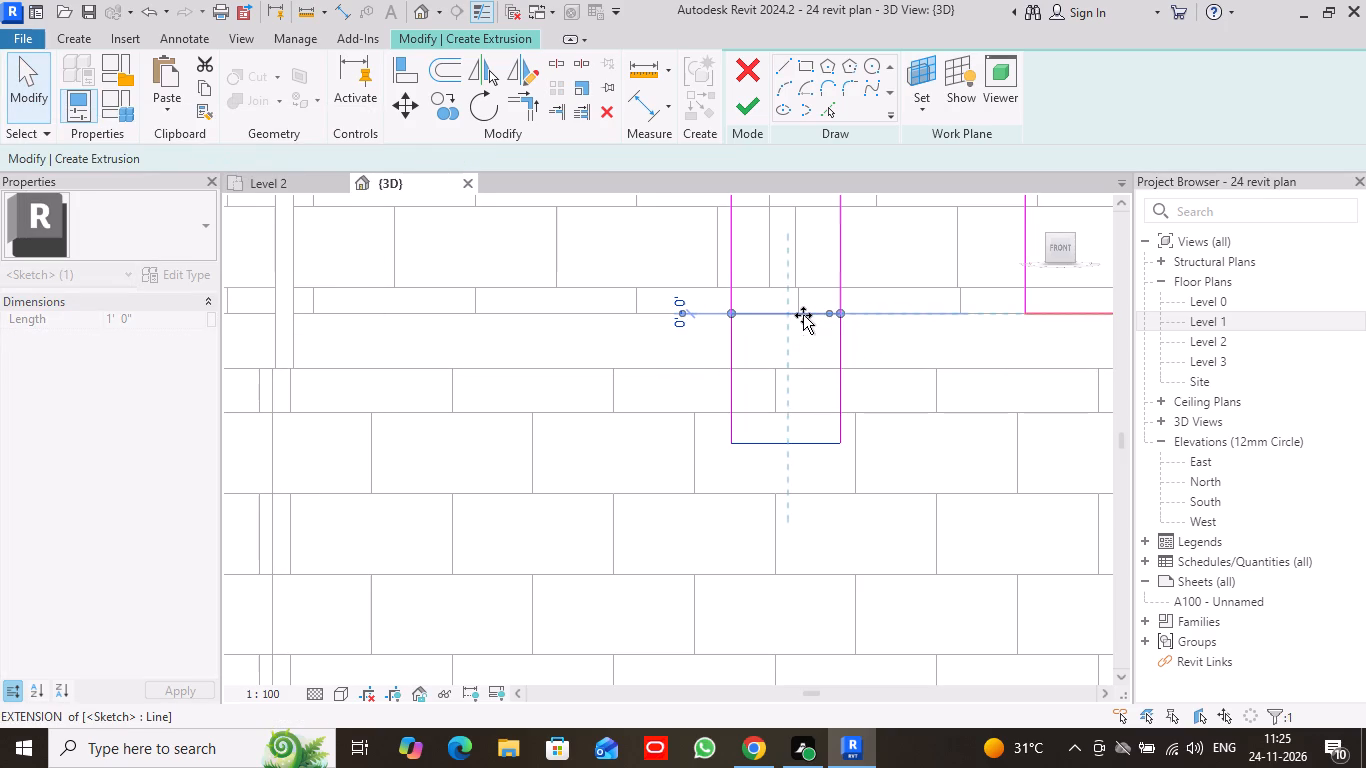
left_click(33, 65)
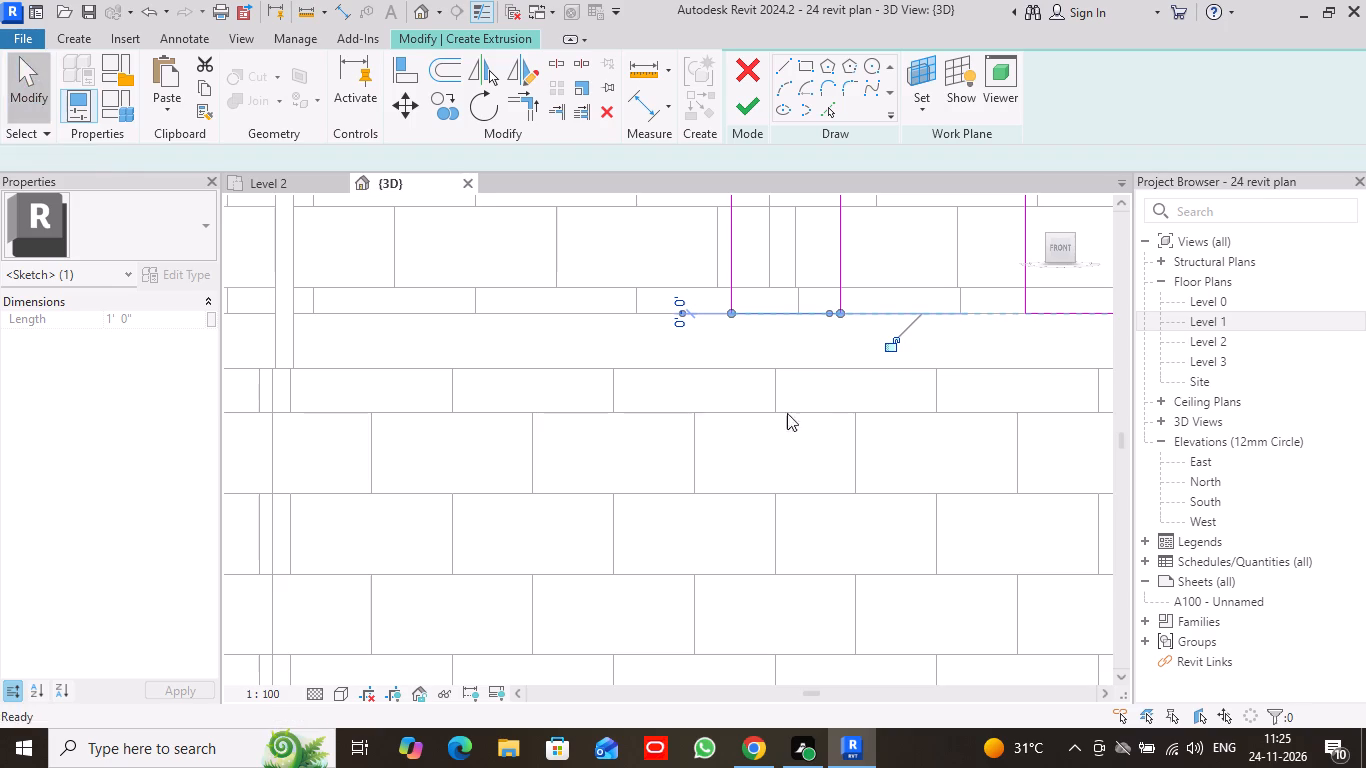
Copy the original 12'-0" strip 2'-6" to the right along the roof's top edge, adding a third strip.
scroll(844, 365, "down", 10)
middle_click_drag(978, 249, 925, 511)
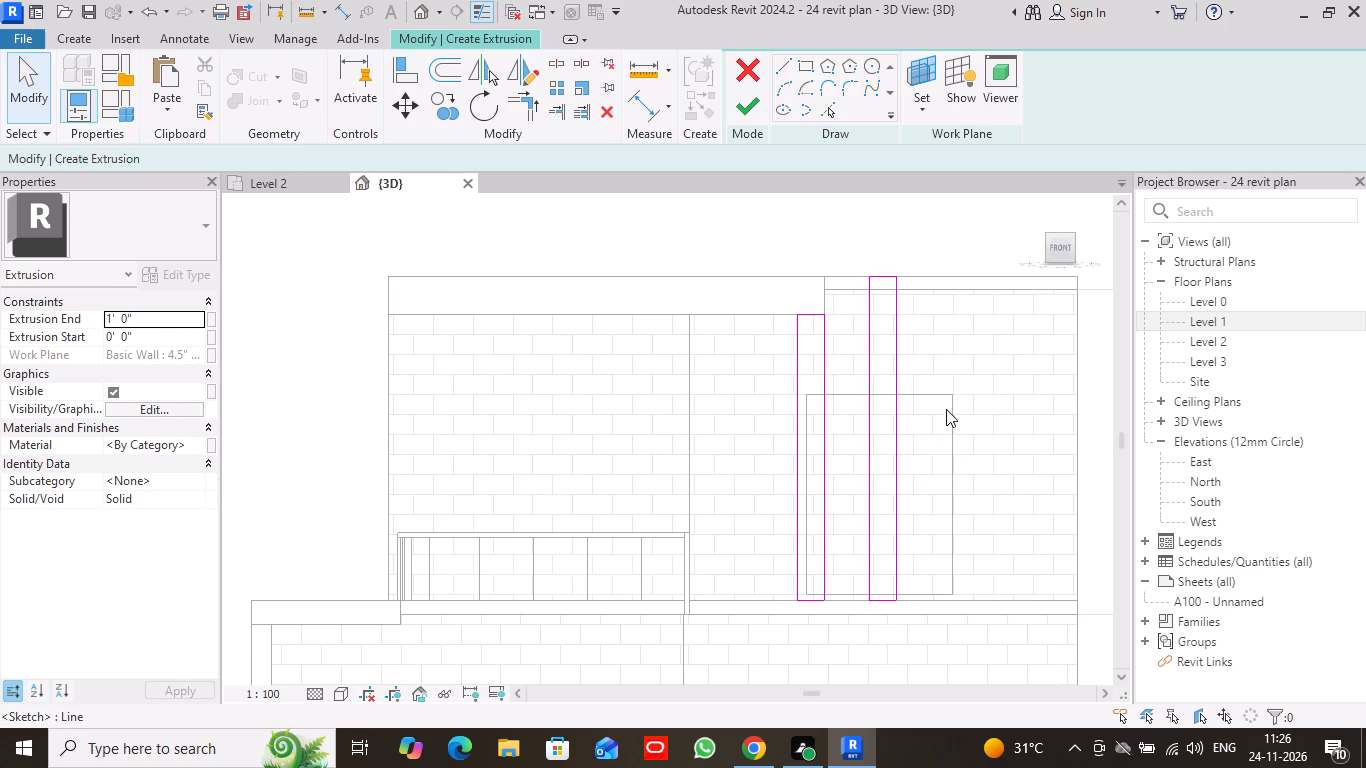
left_click_drag(853, 251, 903, 511)
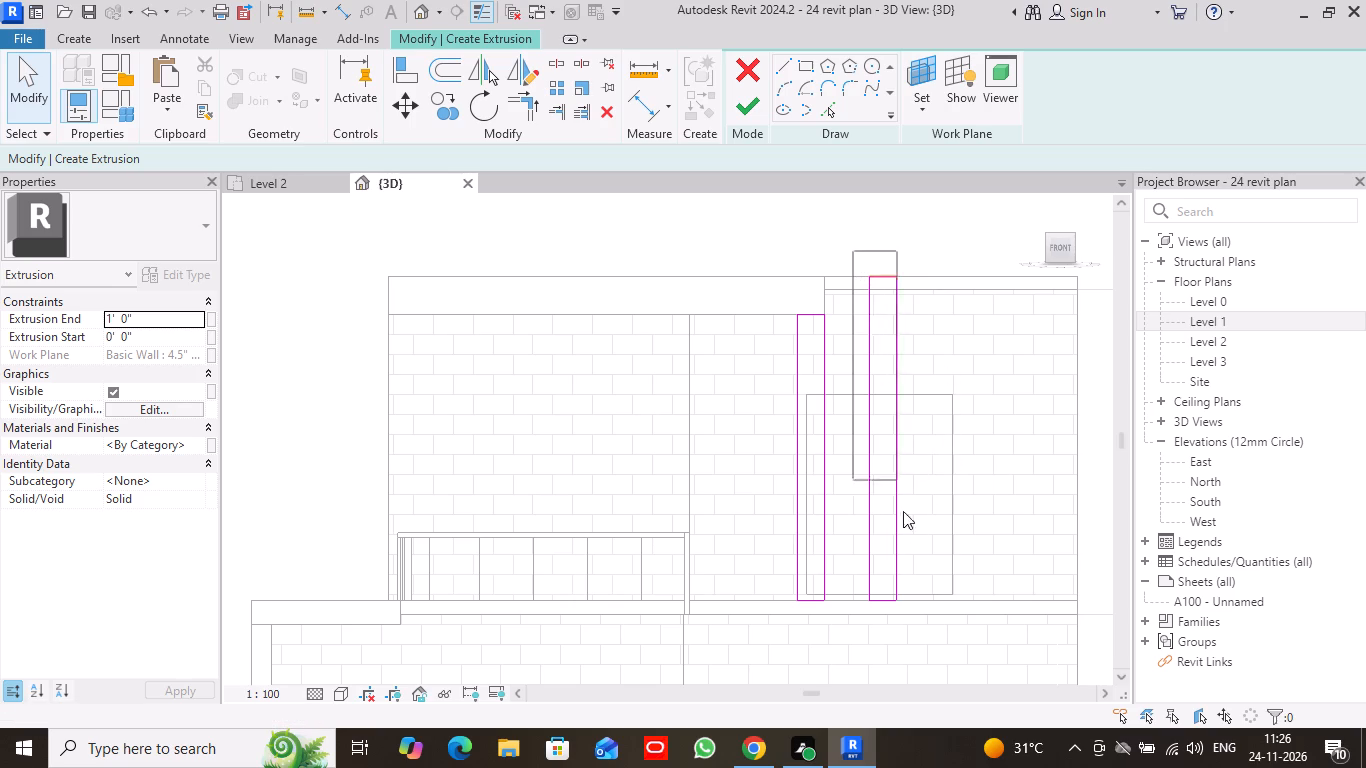
left_click_drag(903, 511, 931, 614)
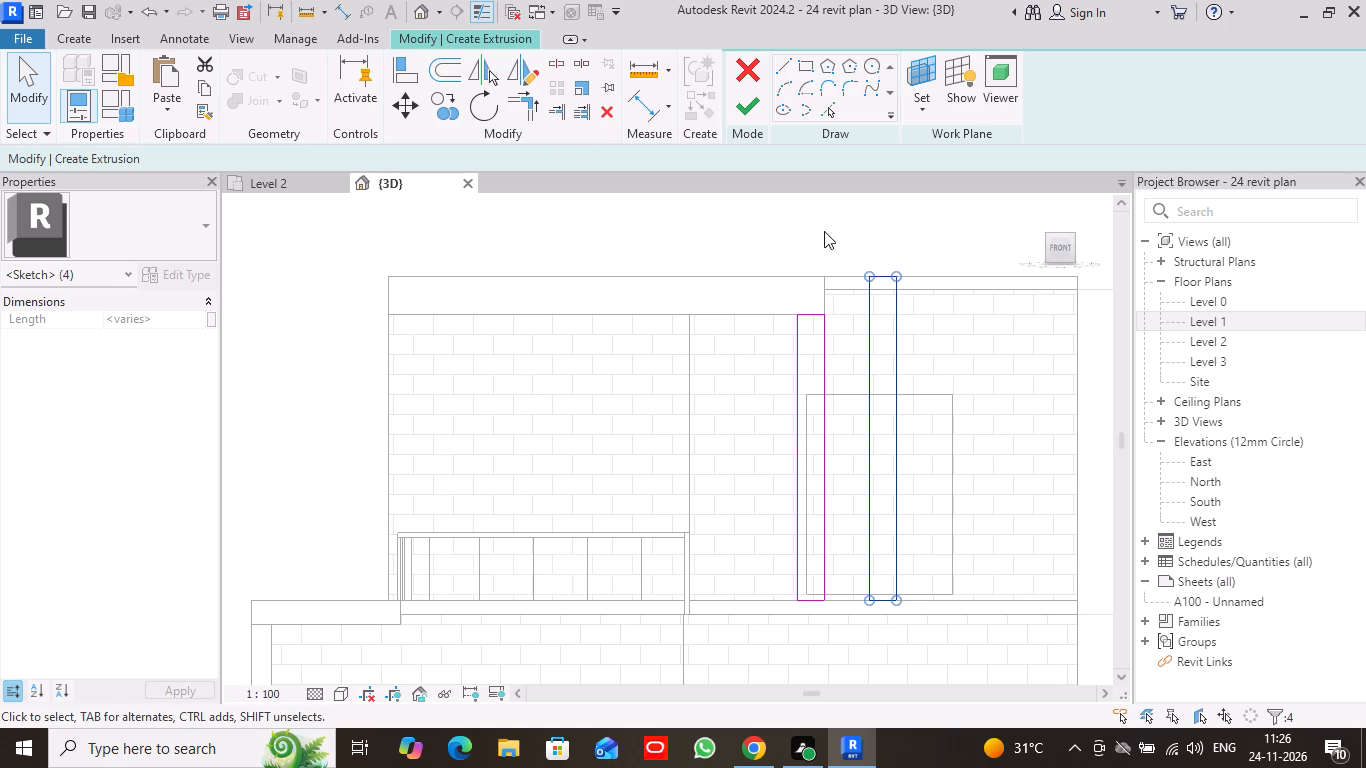
left_click(446, 105)
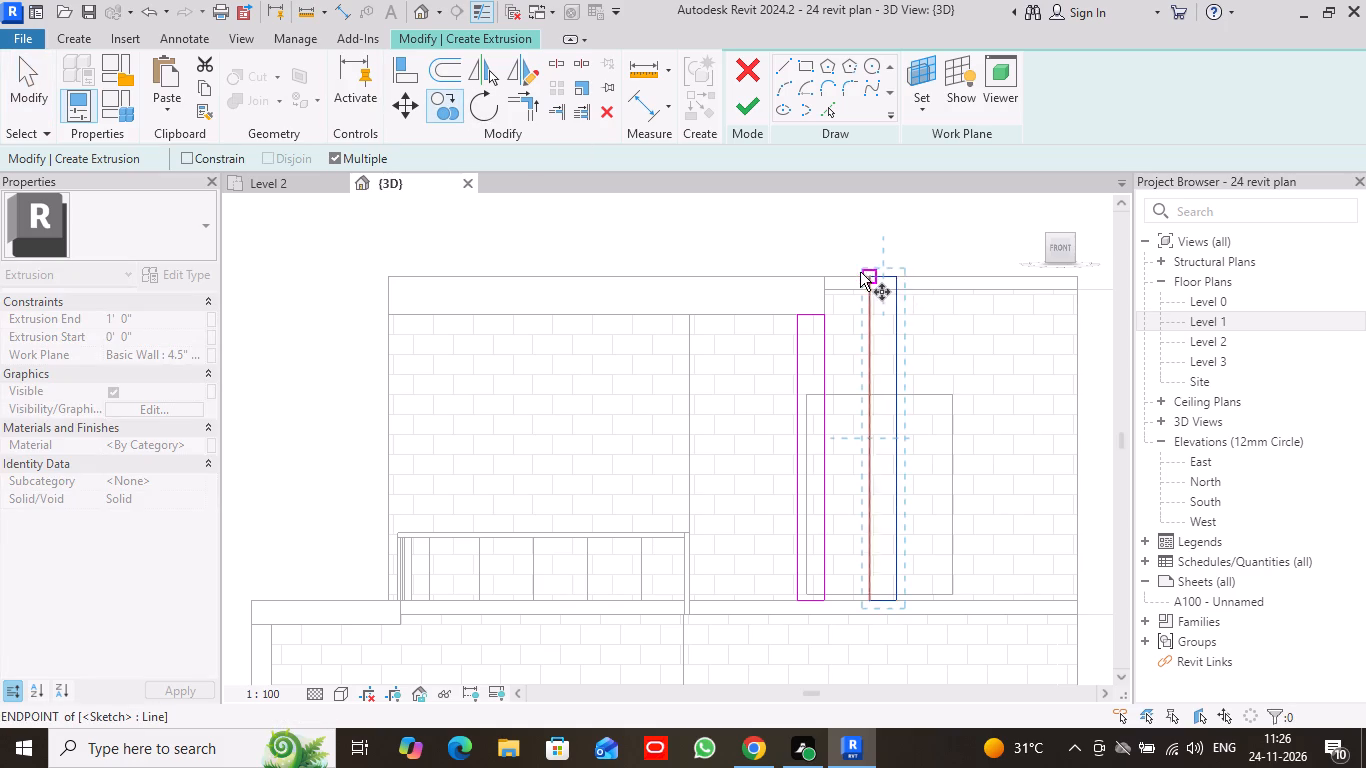
left_click(869, 274)
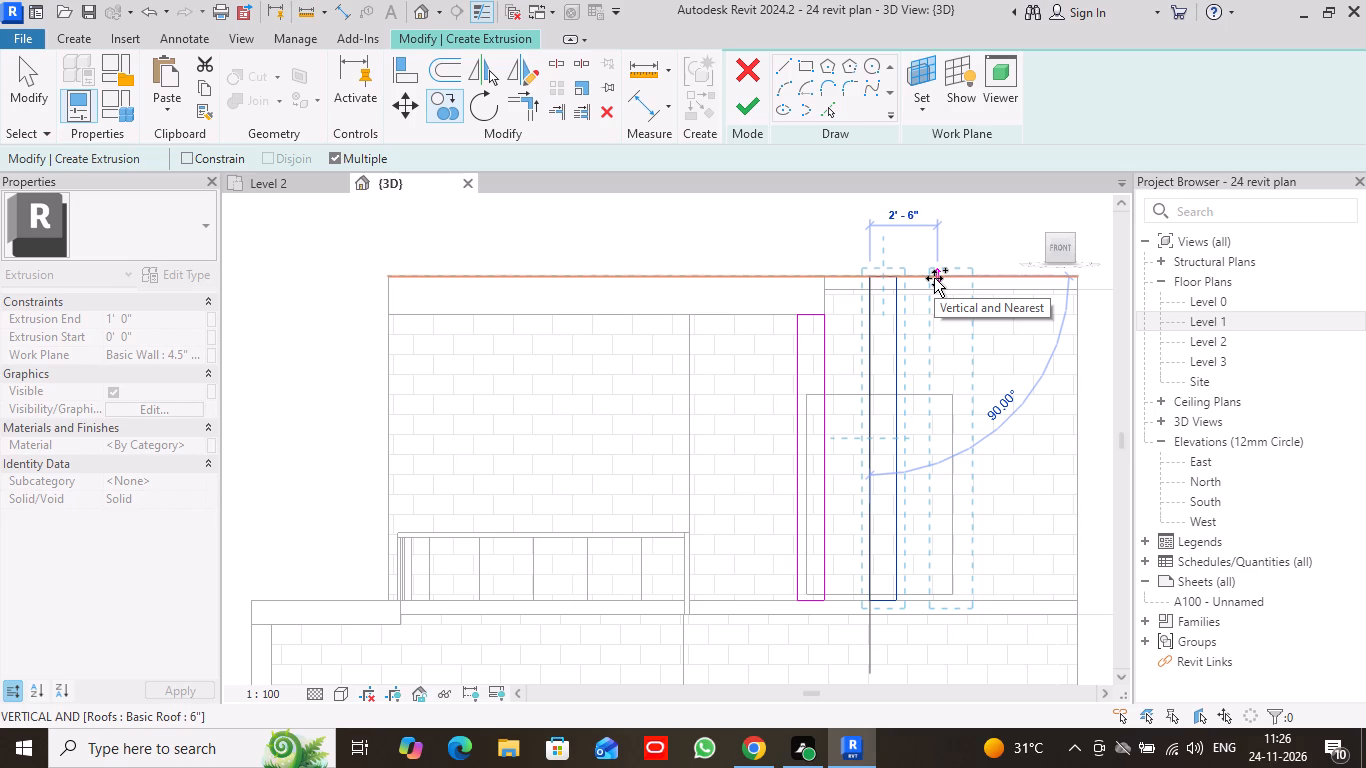
left_click(934, 278)
key("Escape")
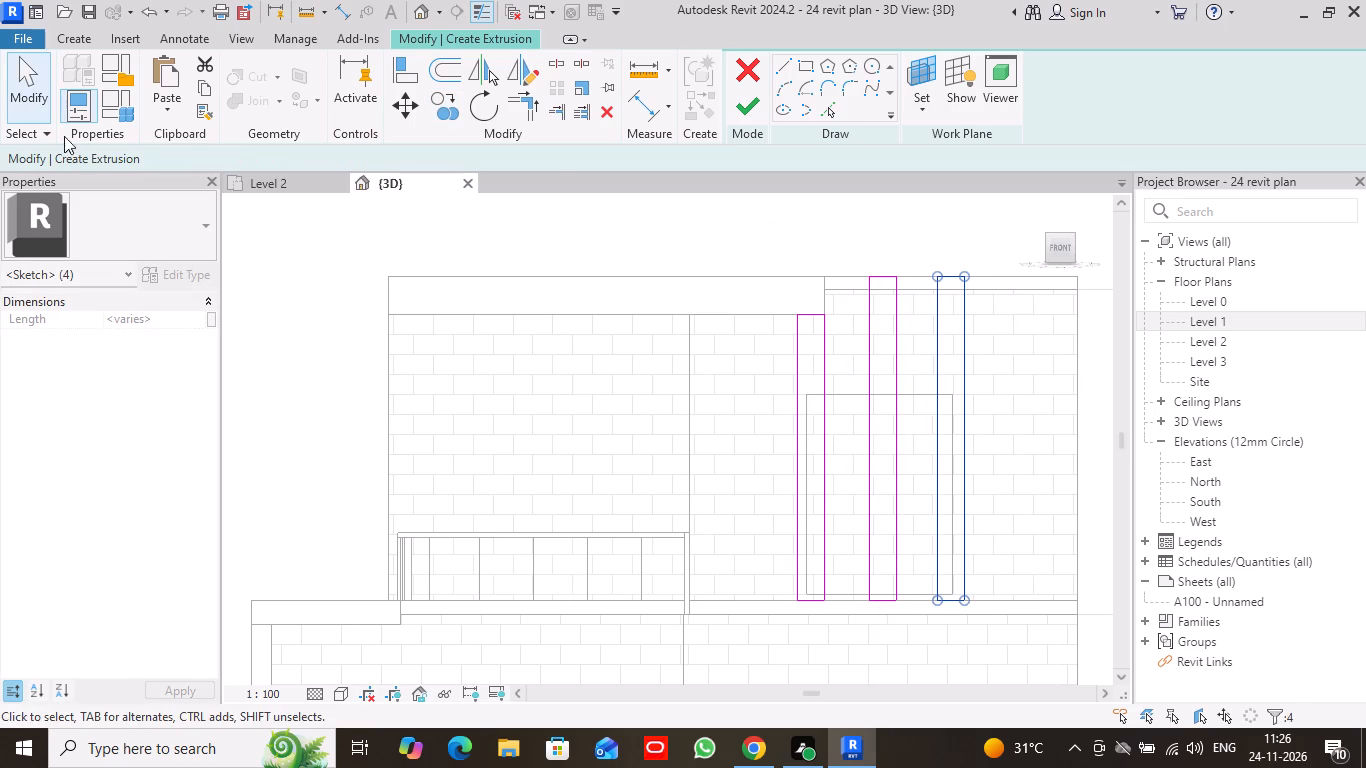
left_click(29, 99)
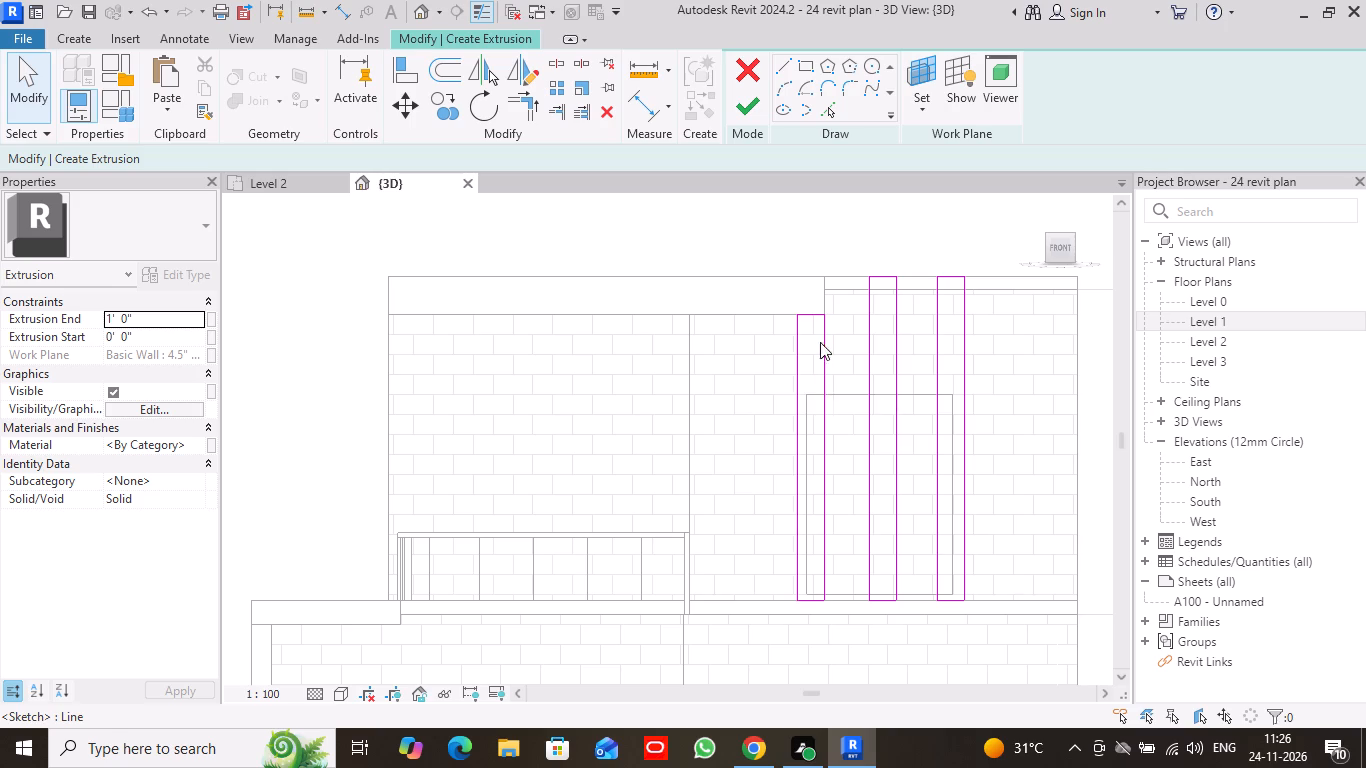
Move the shorter leftmost strip so its top line meets the roof's top edge and its left side aligns with the wall opening.
left_click_drag(778, 302, 820, 590)
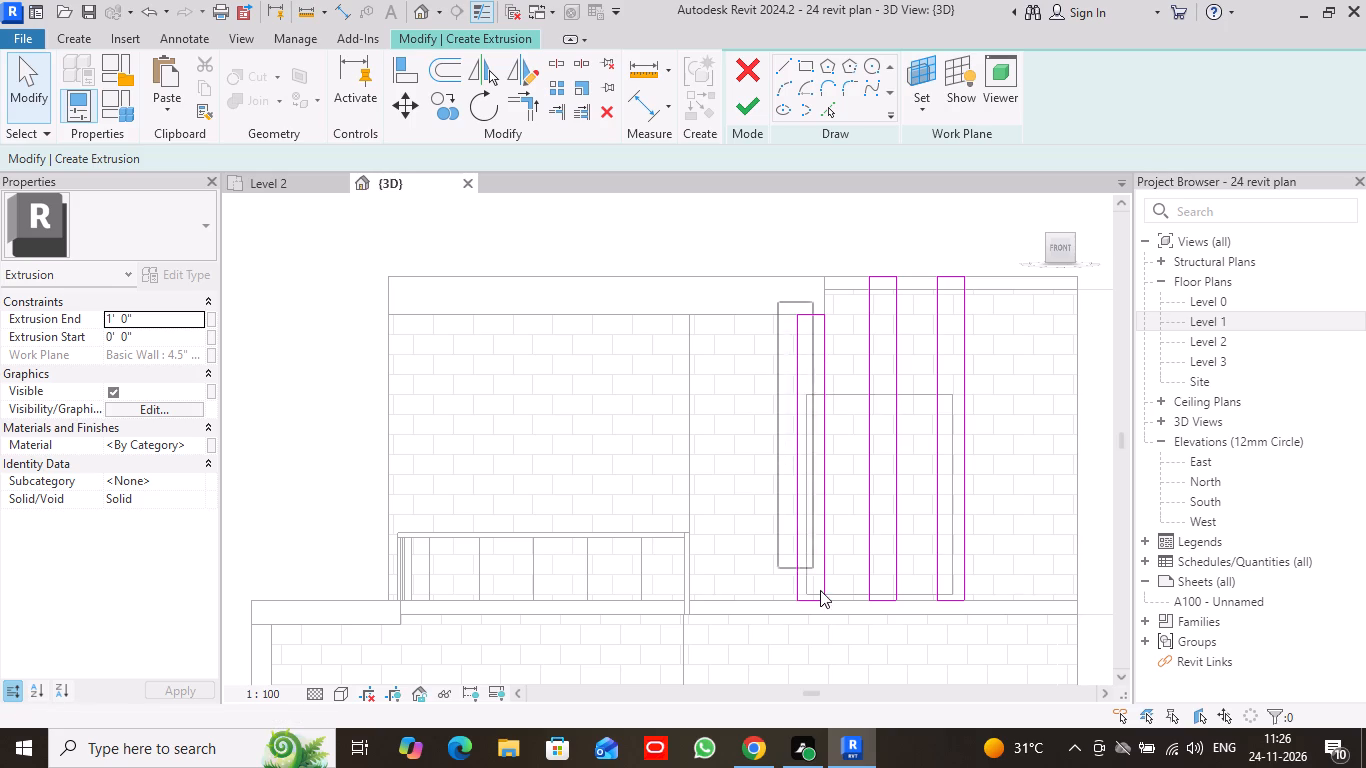
left_click_drag(820, 590, 839, 638)
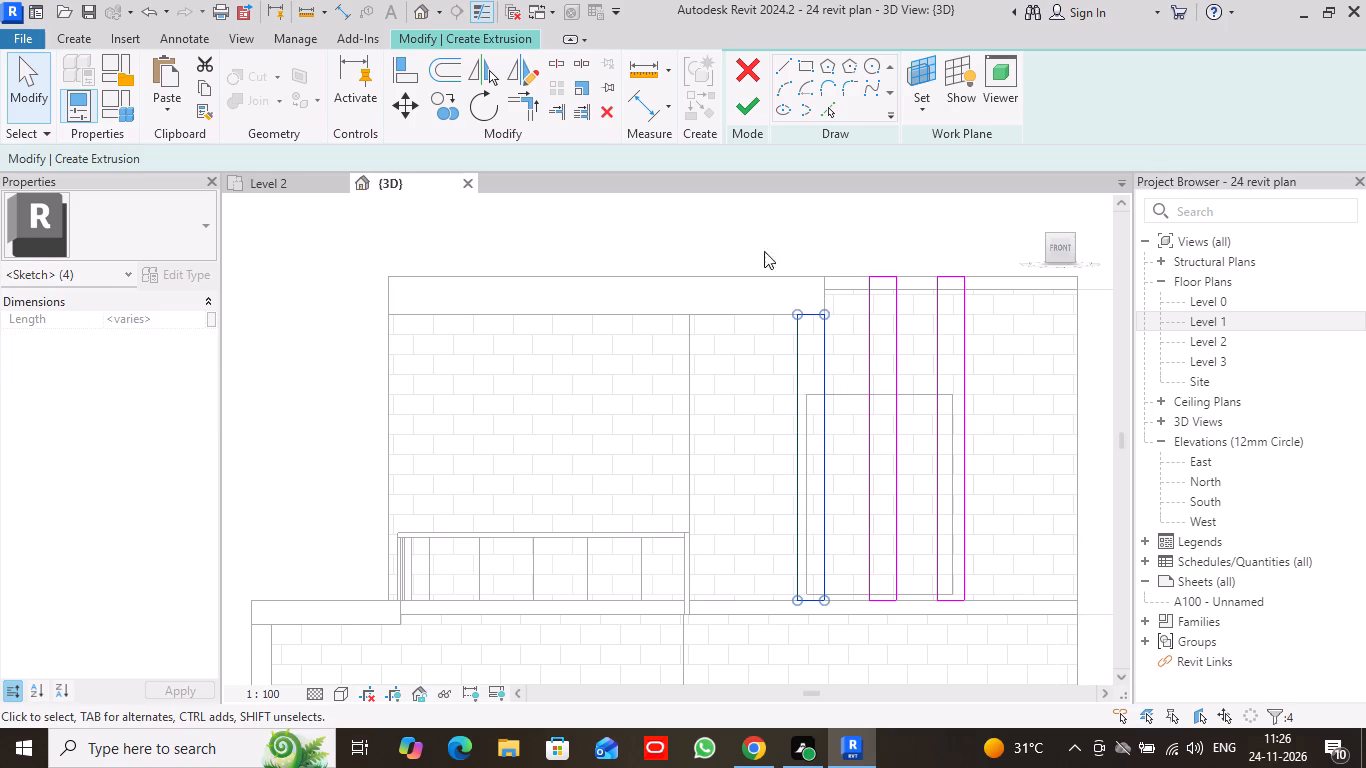
left_click(444, 108)
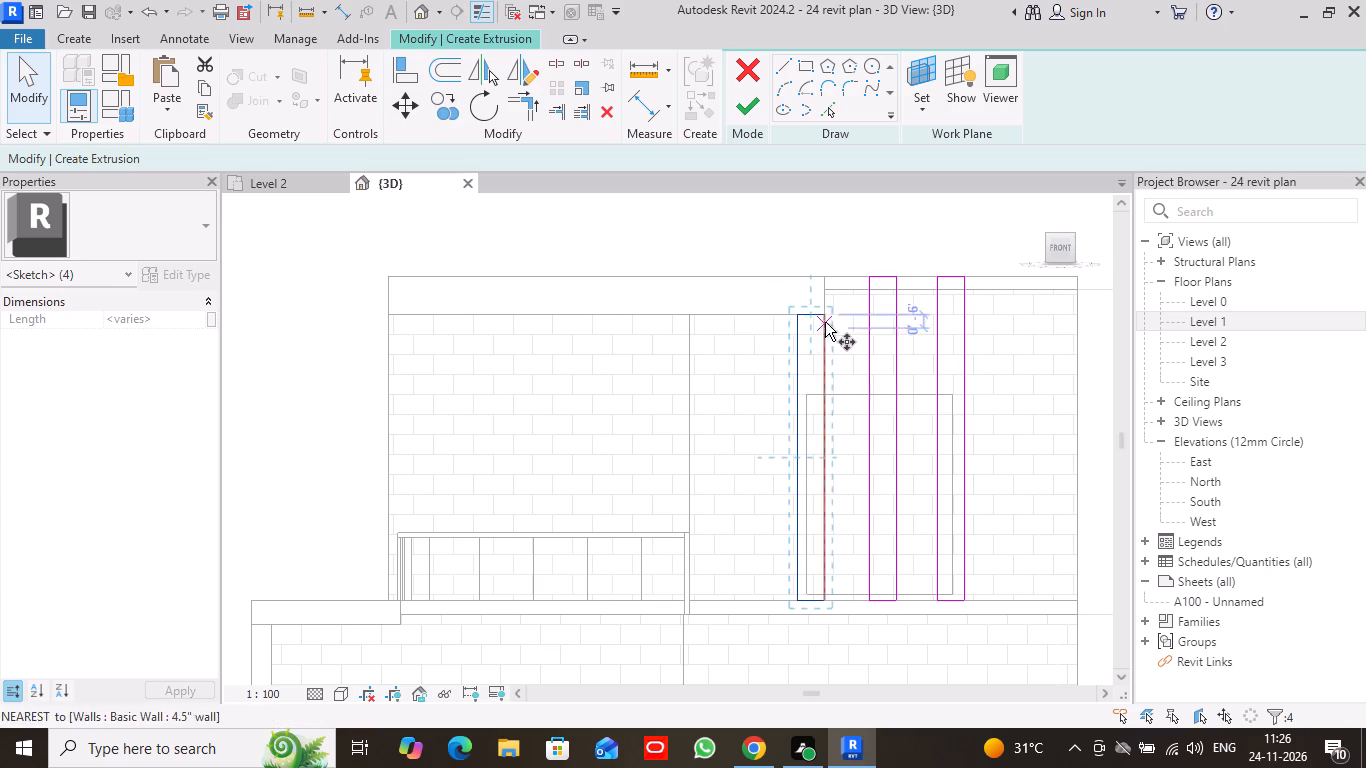
left_click(398, 103)
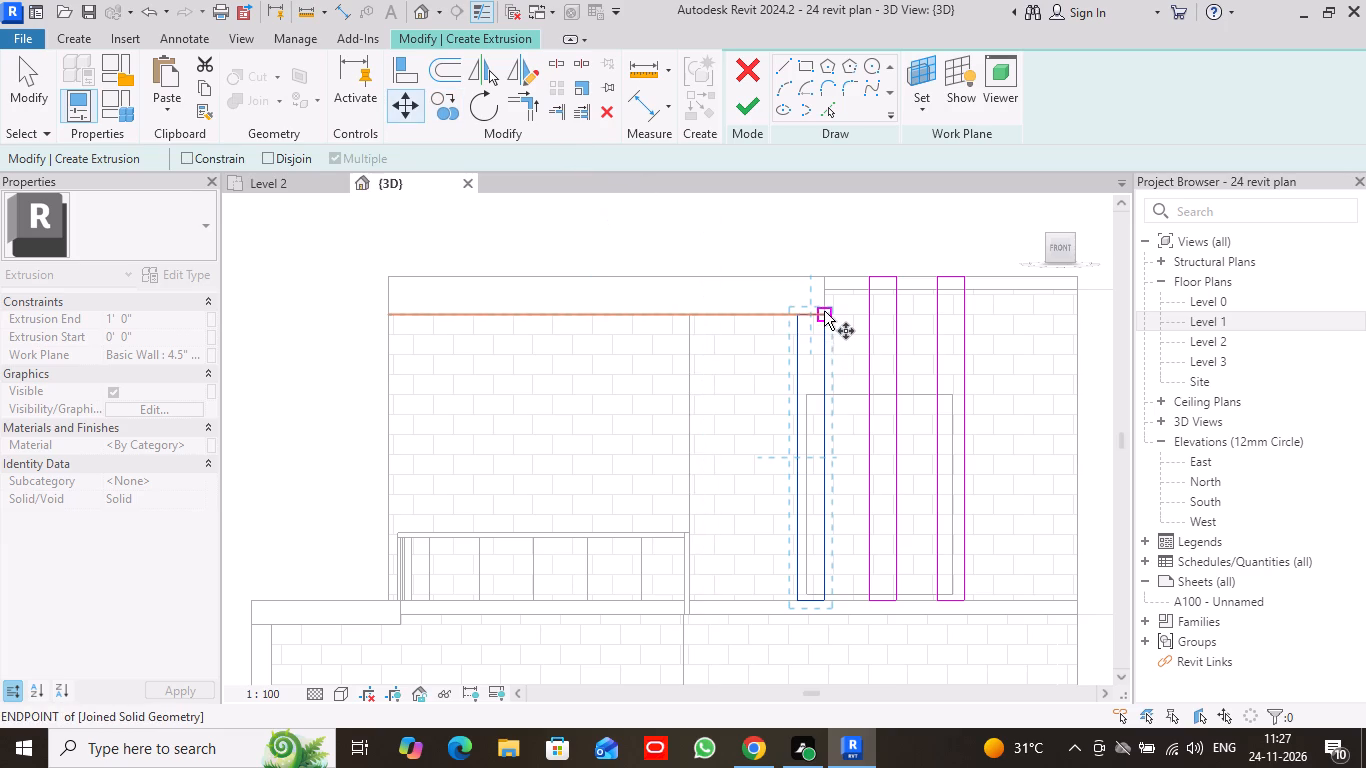
left_click(824, 313)
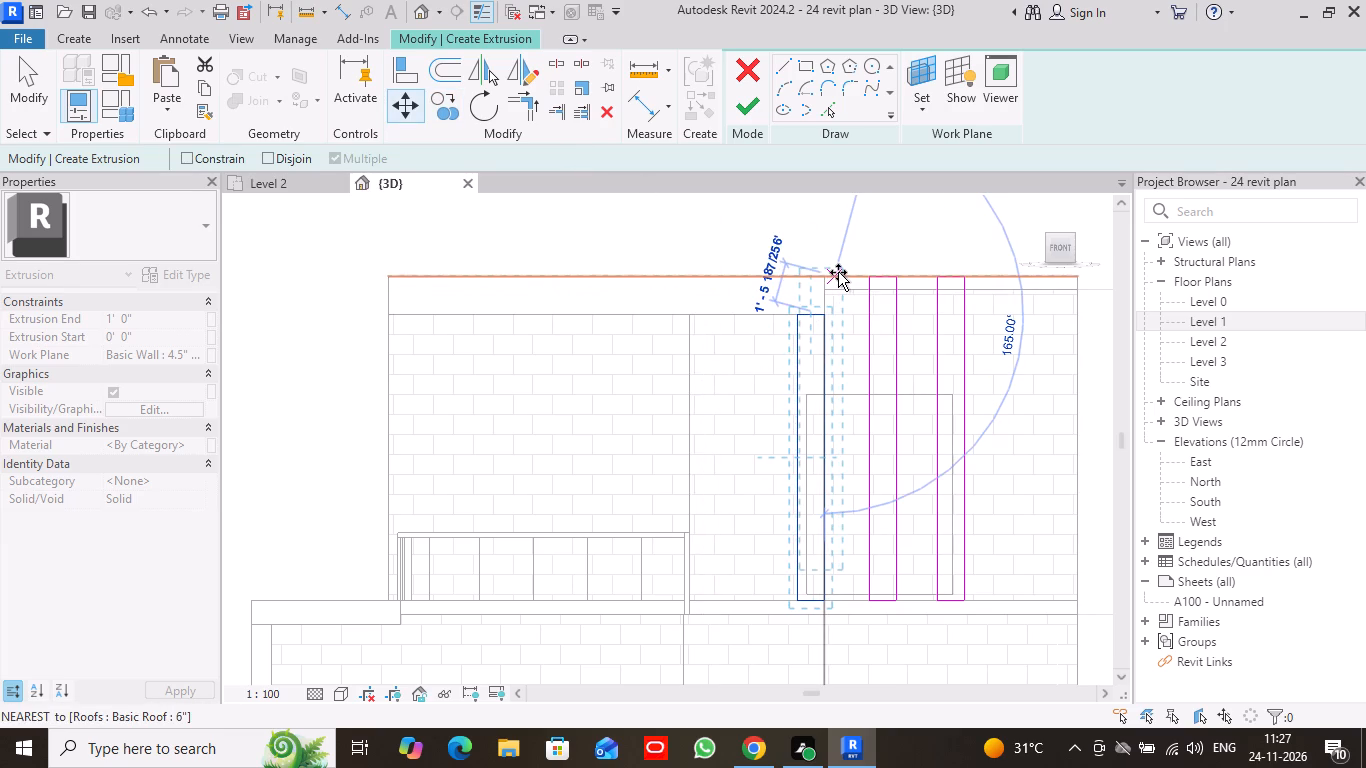
left_click(838, 272)
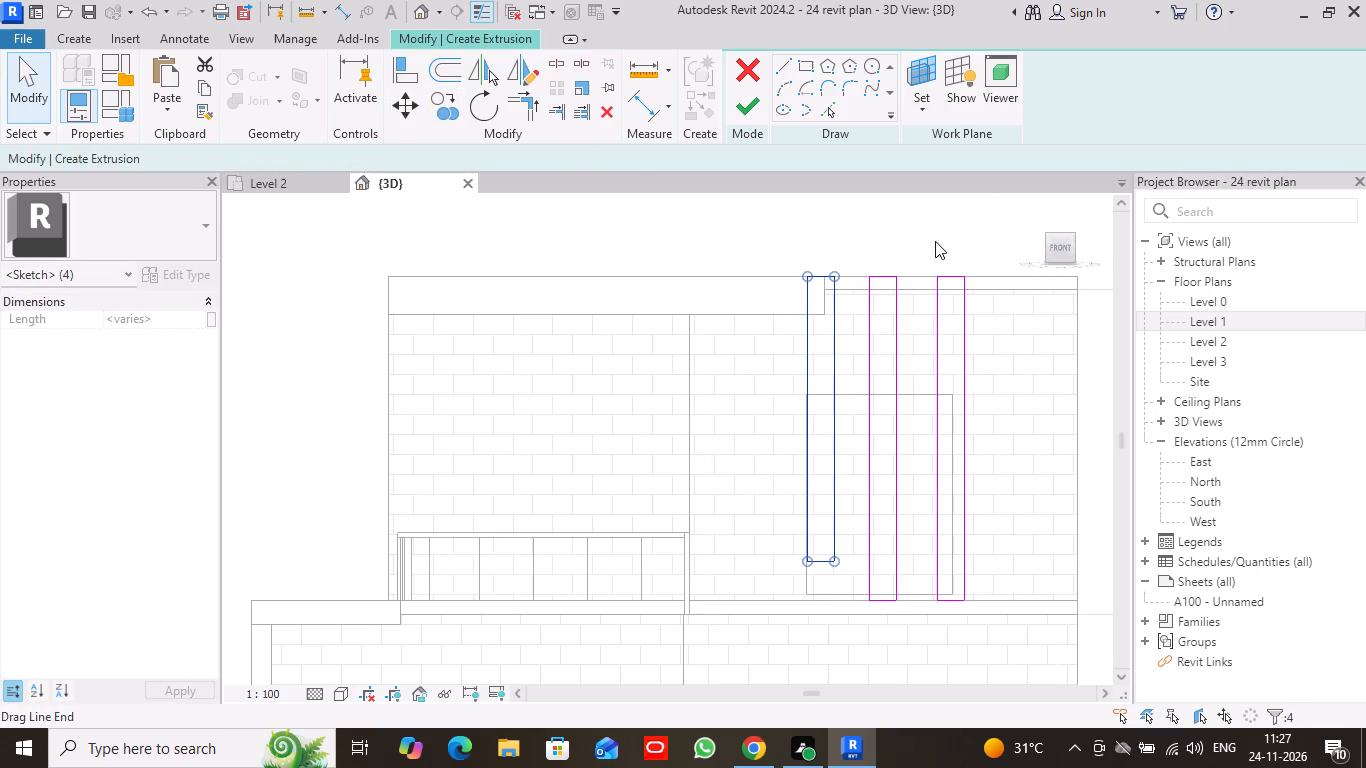
left_click(22, 79)
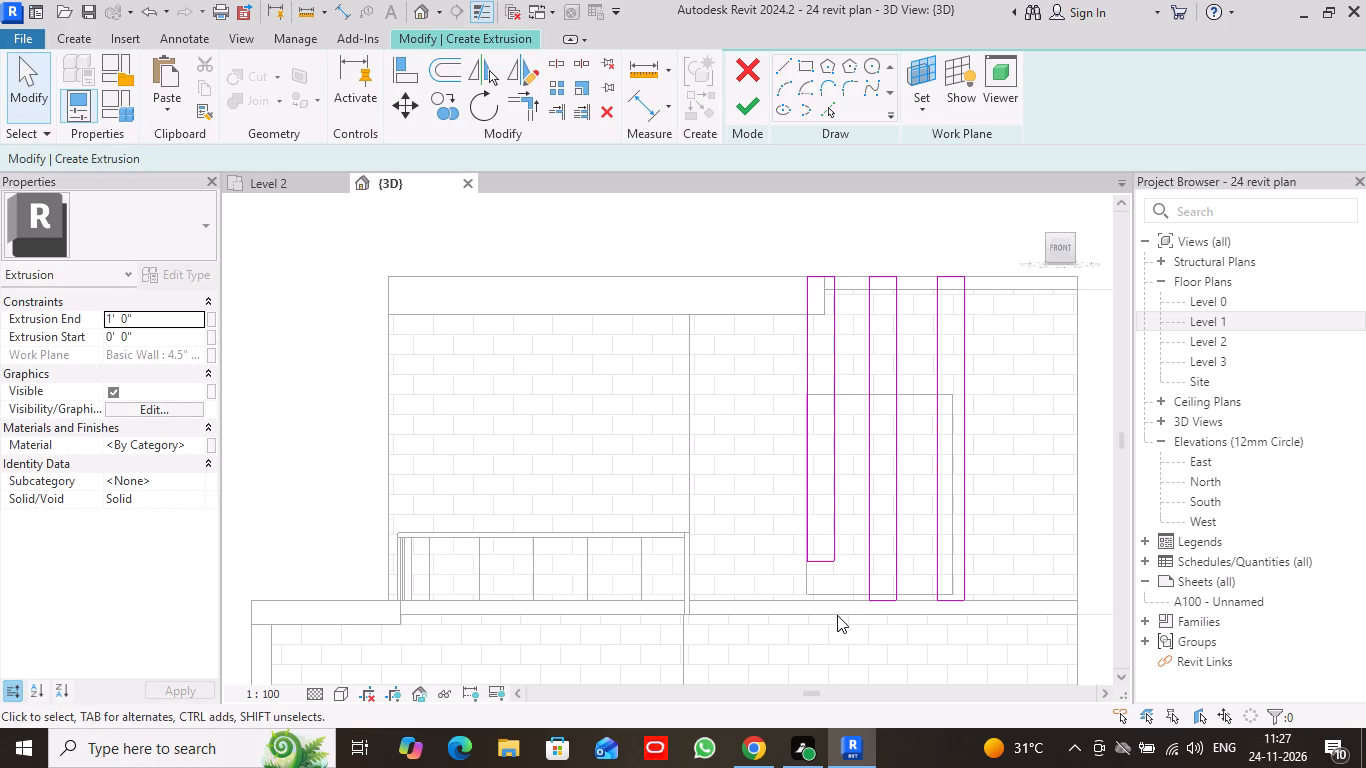
Lower the leftmost strip's bottom line to the slab's top edge, level with the other two strips.
scroll(836, 614, "up", 2)
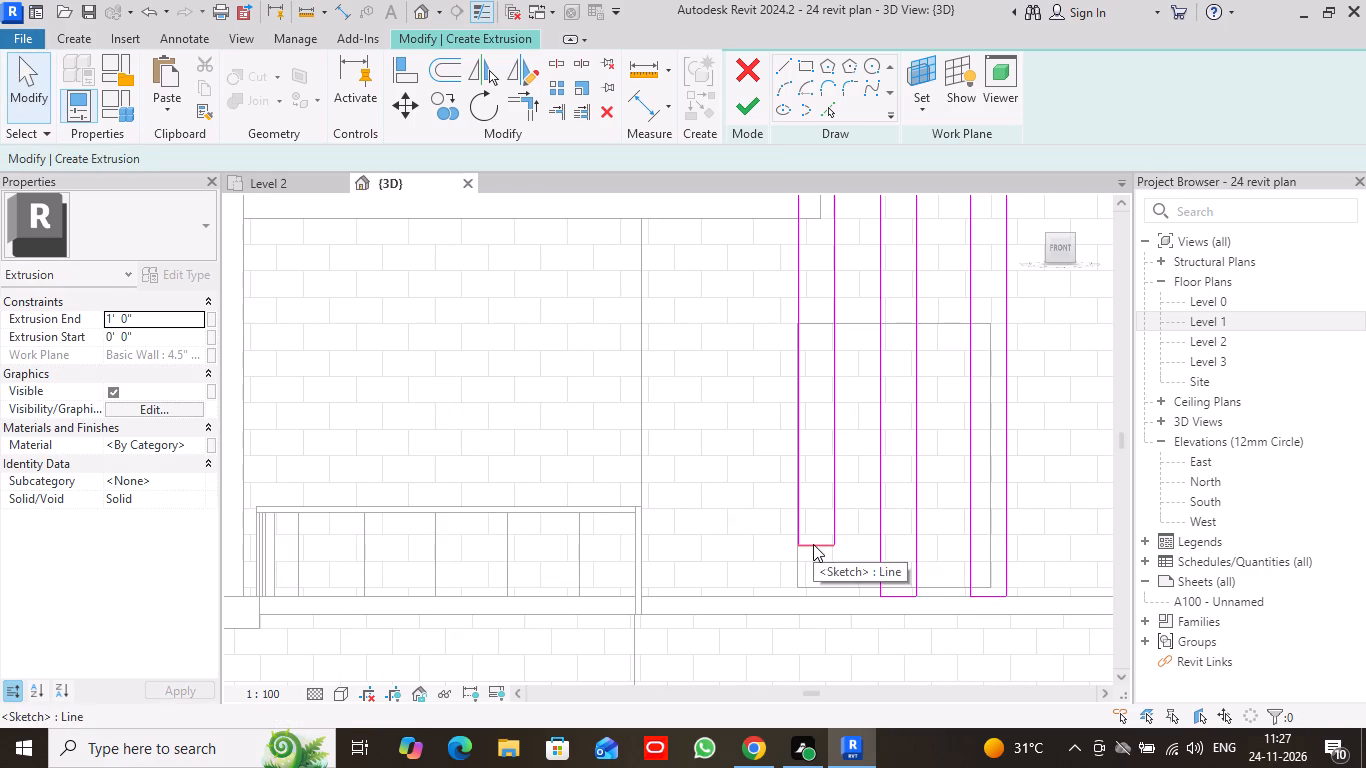
double_click(813, 544)
left_click_drag(813, 544, 813, 596)
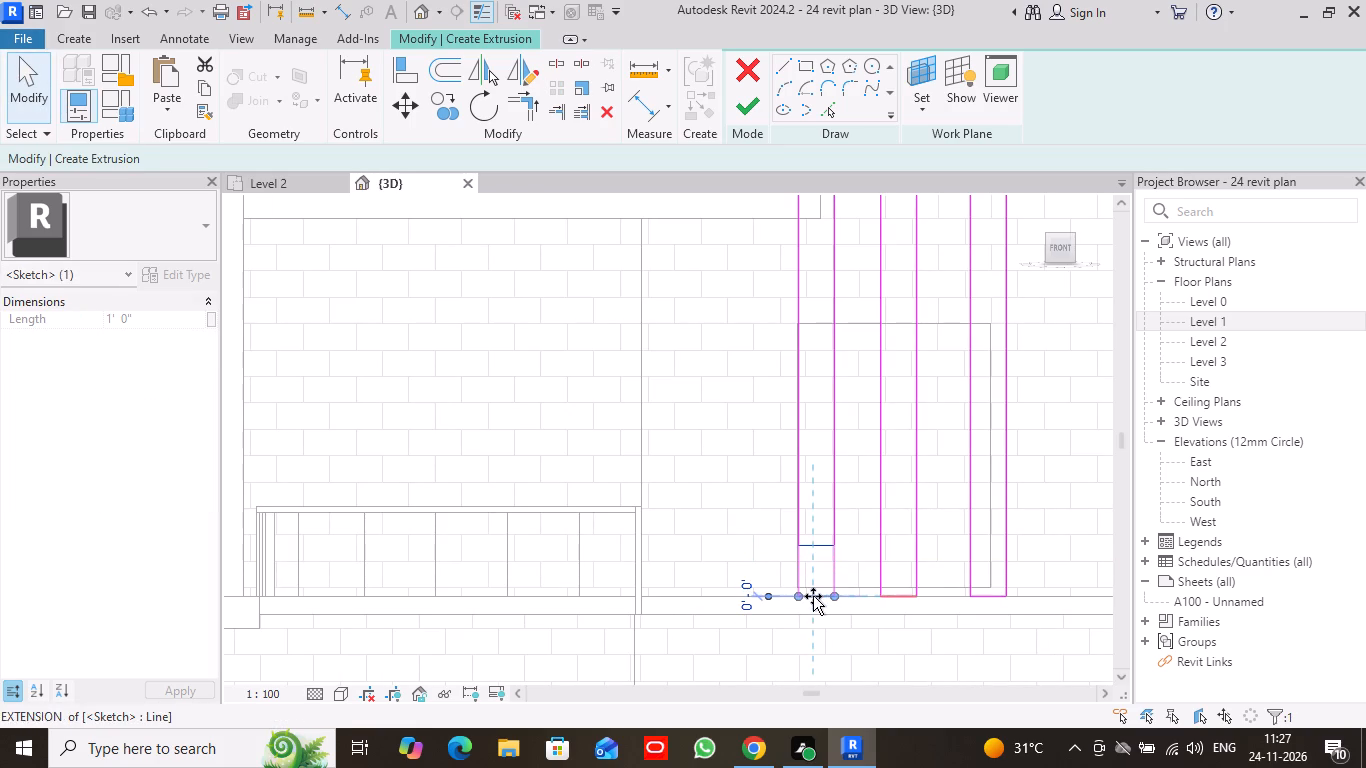
left_click(13, 83)
scroll(627, 379, "down", 2)
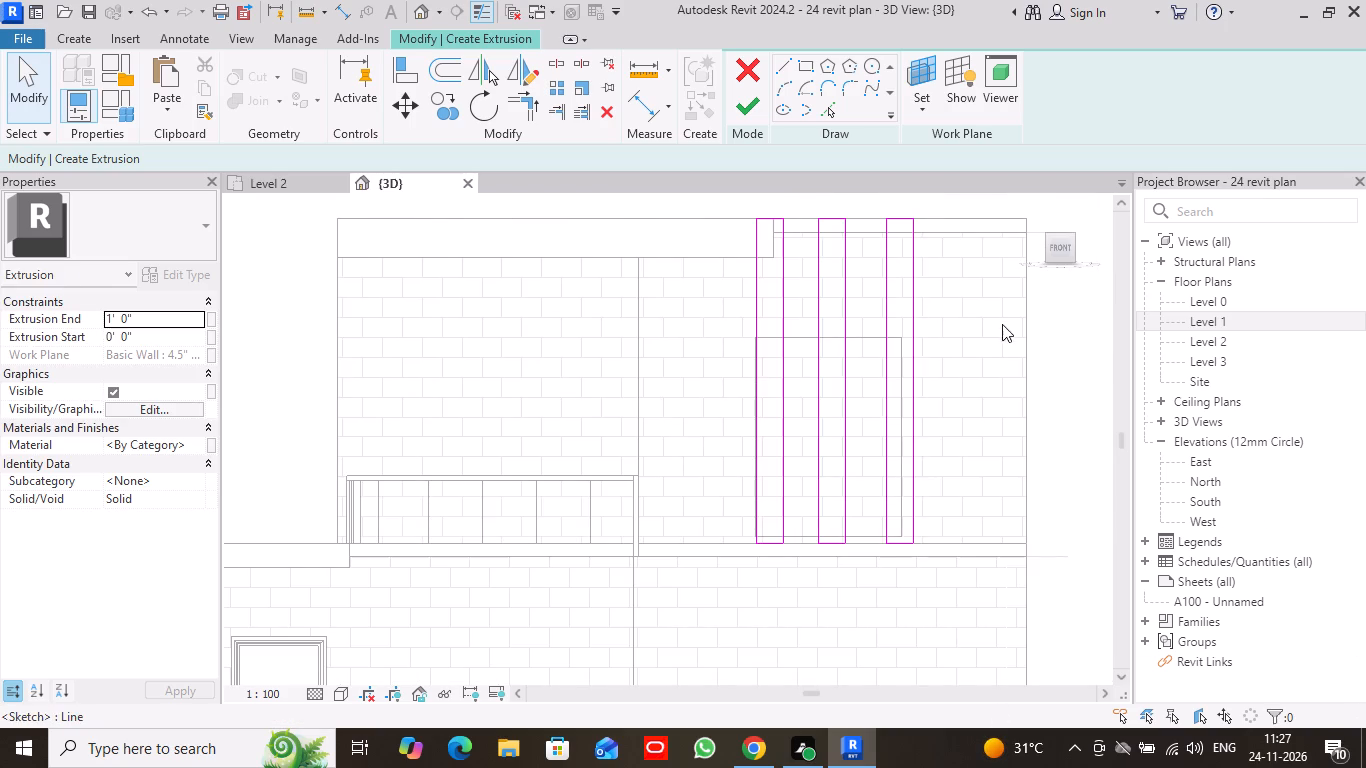
scroll(1060, 379, "down", 1)
middle_click_drag(1060, 379, 958, 388)
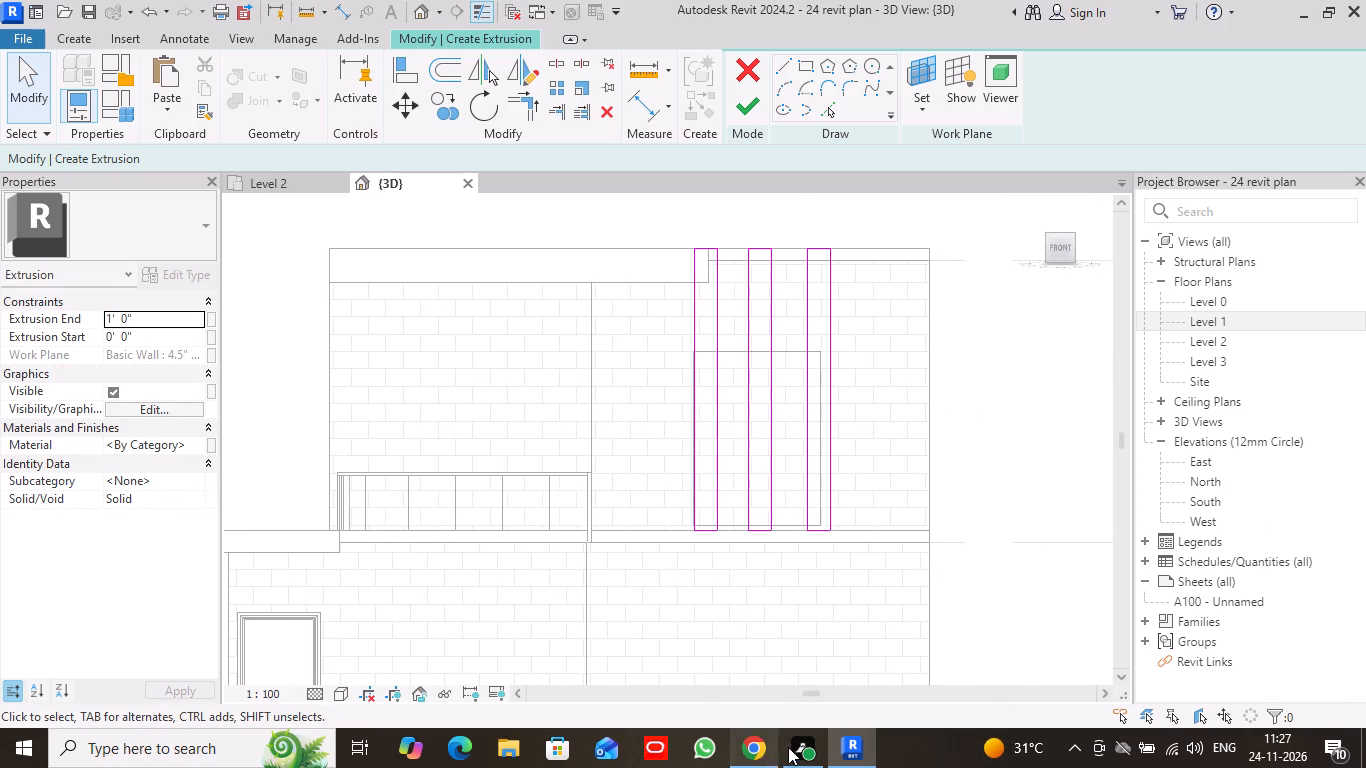
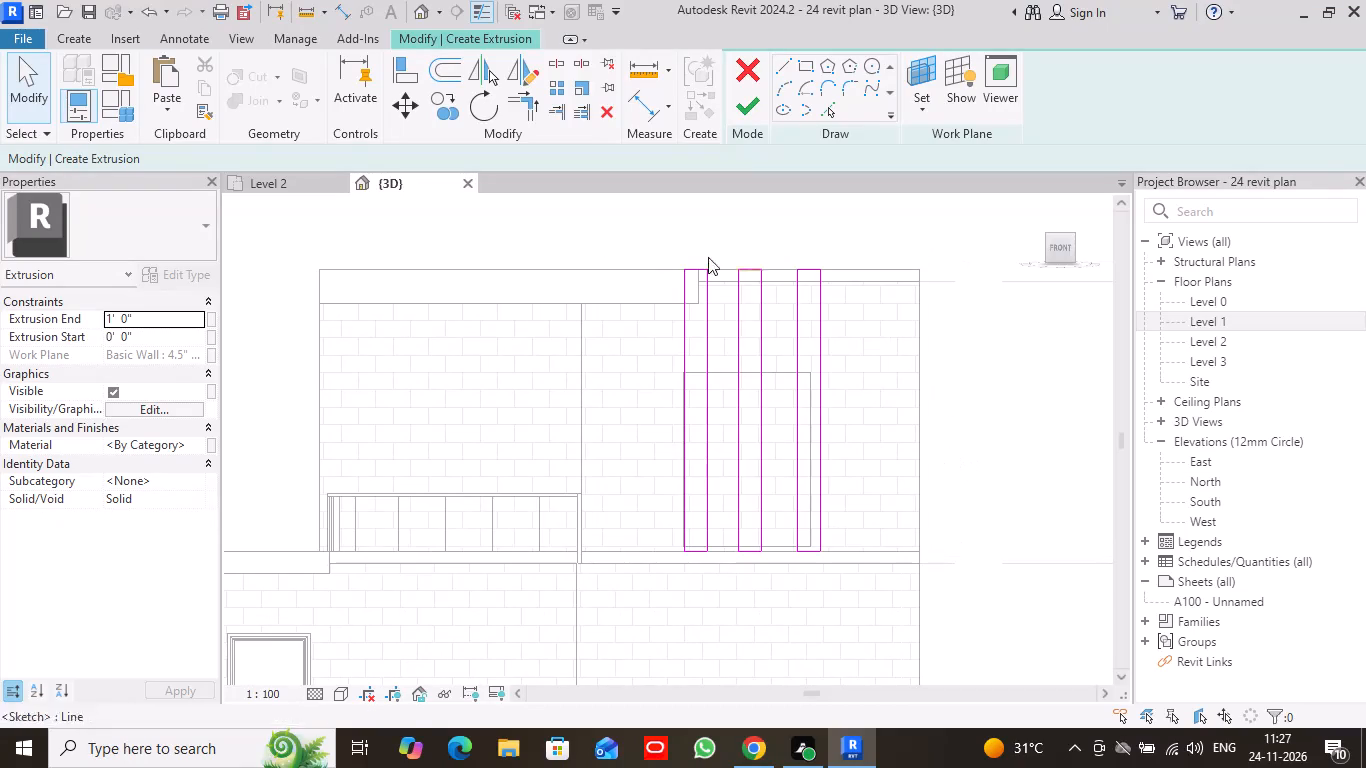
Finish the three-strip sketch as a 1'-0" deep extrusion on the upper front wall.
left_click(745, 112)
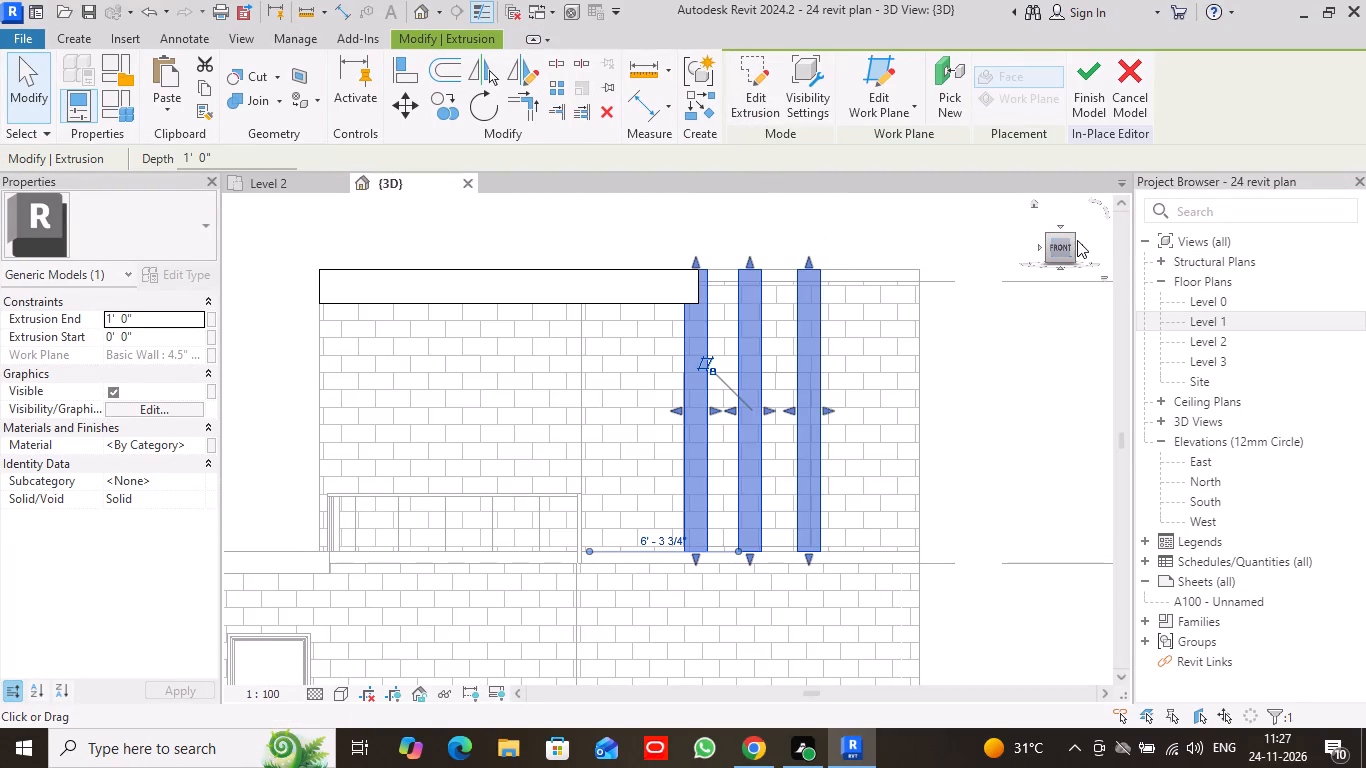
left_click_drag(1073, 235, 1062, 249)
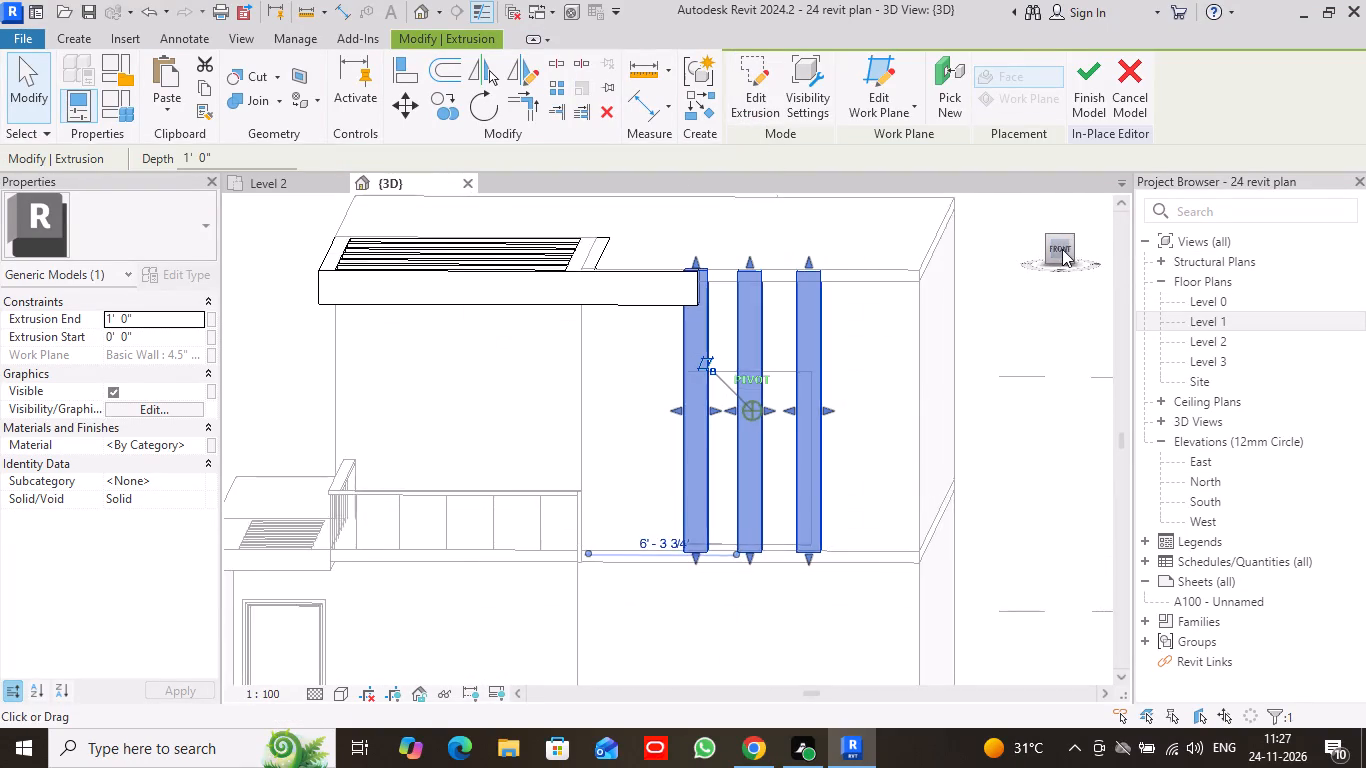
left_click_drag(1062, 249, 990, 296)
left_click(24, 68)
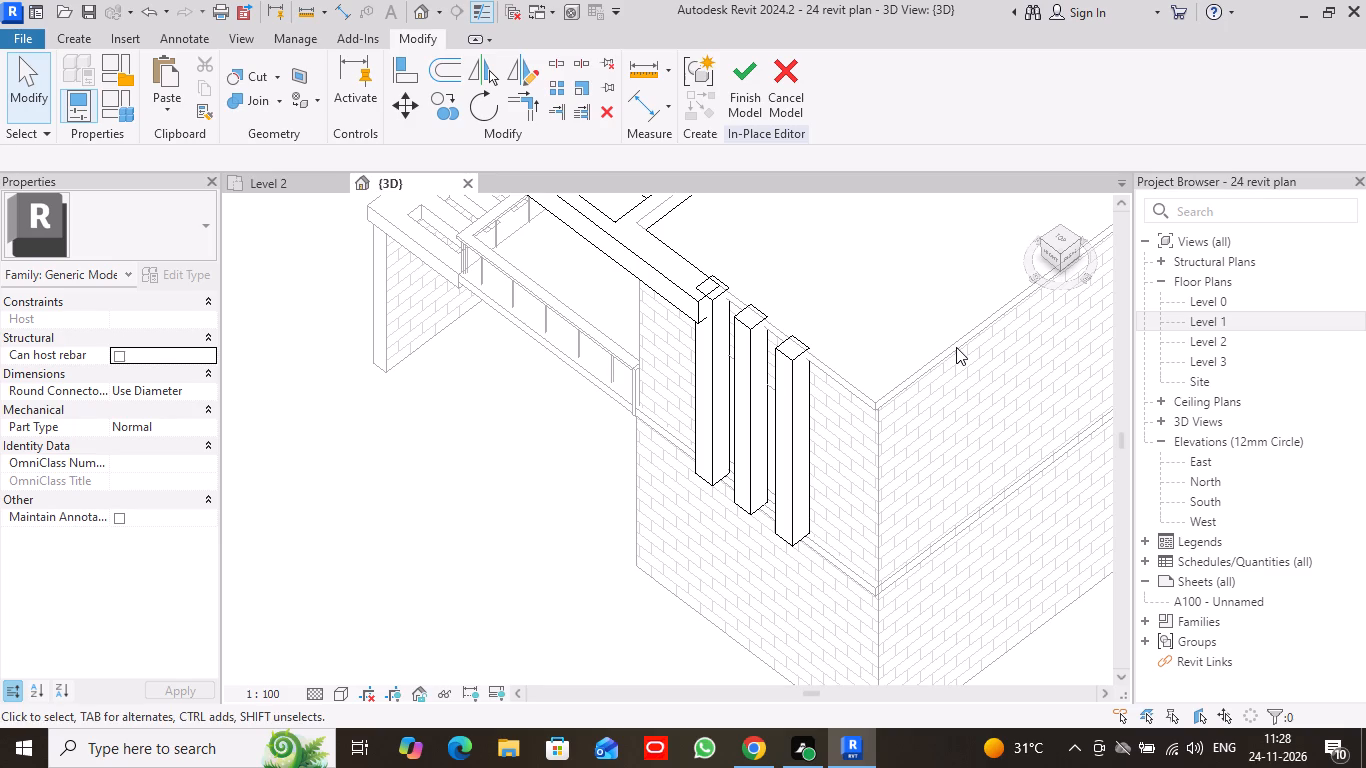
Edit the slatted roof frame extrusion, moving its front arm's end line about 4" further across the first column, and finish the sketch.
double_click(677, 288)
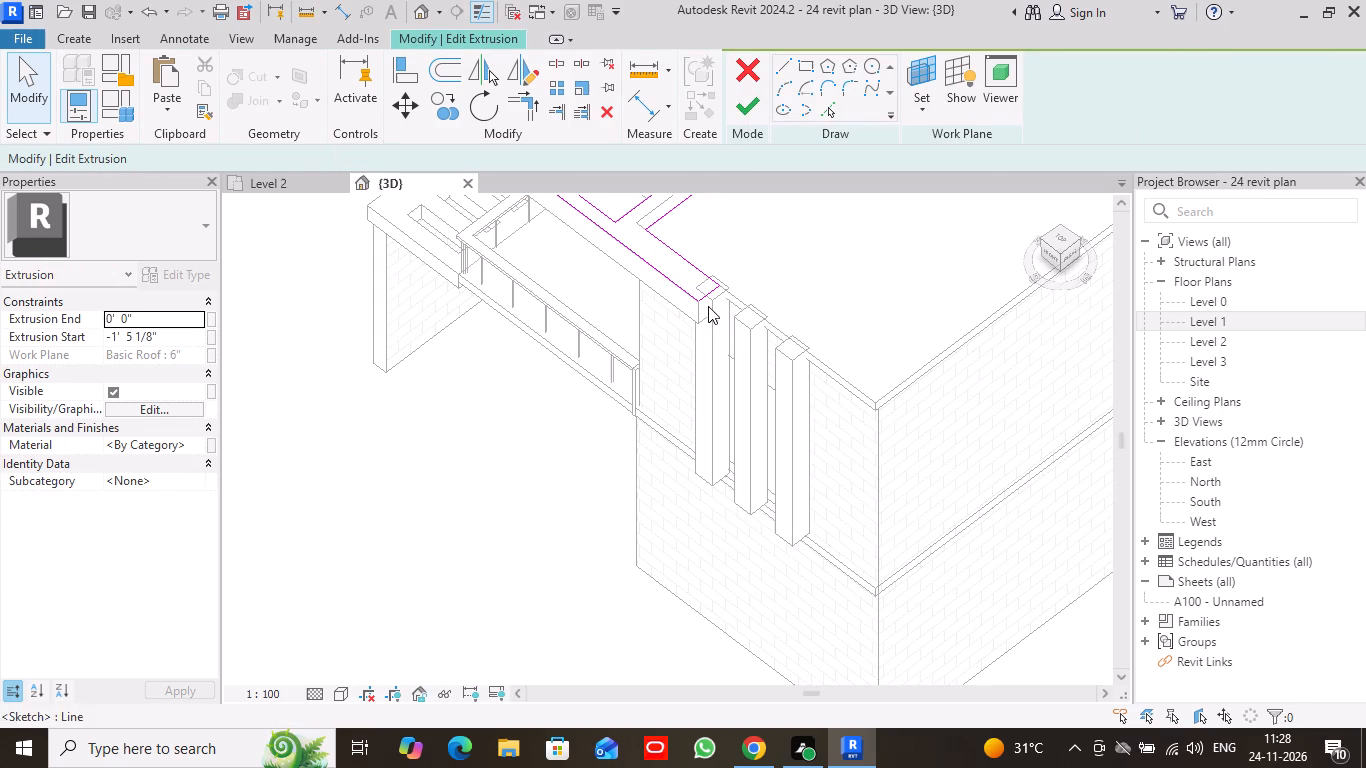
scroll(712, 293, "up", 4)
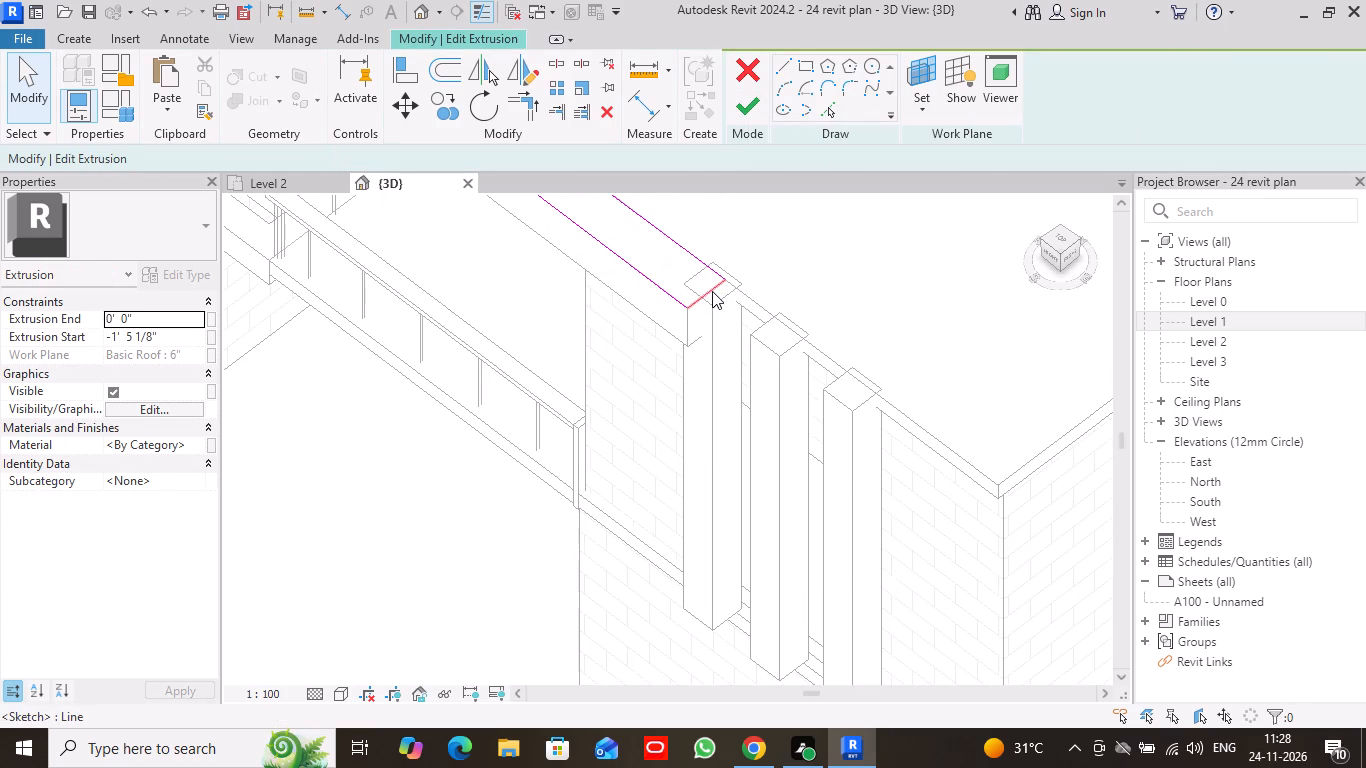
middle_click_drag(712, 291, 685, 353)
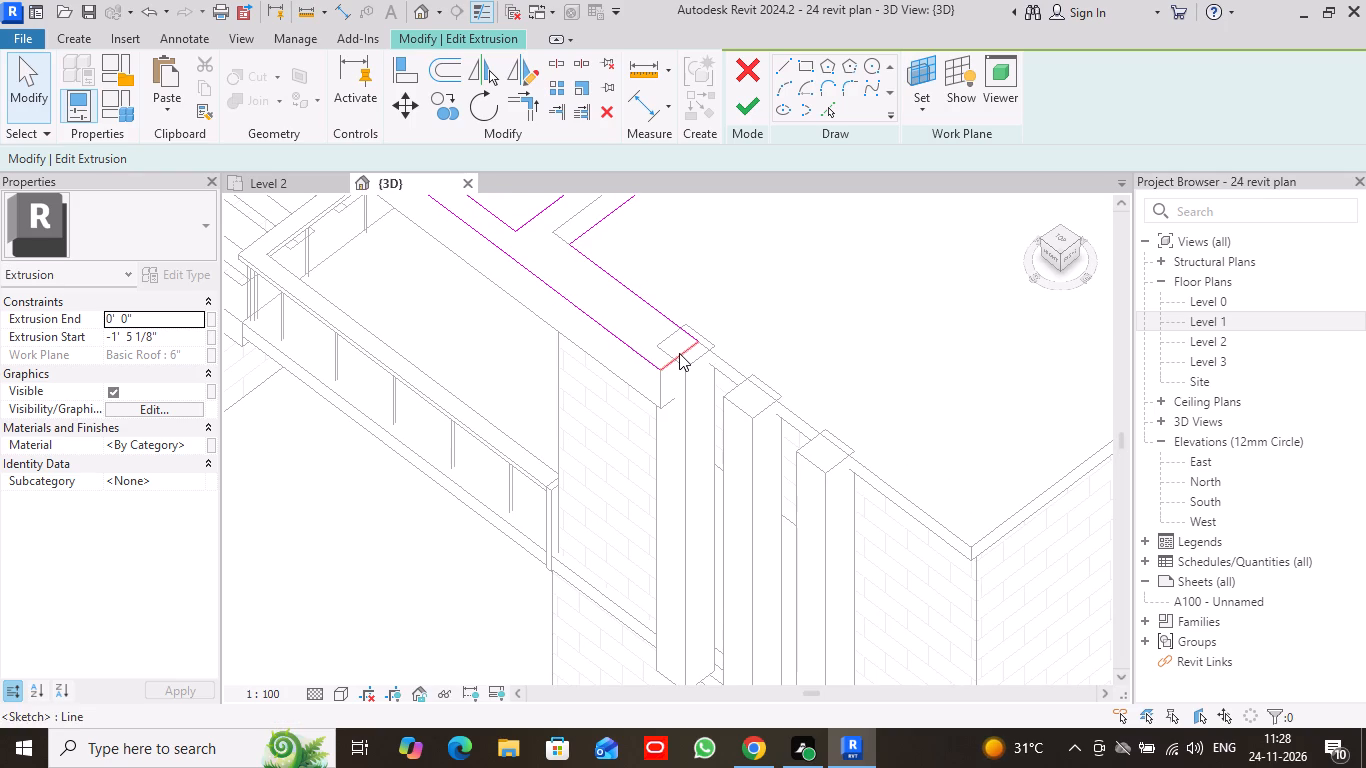
double_click(679, 353)
left_click_drag(679, 356, 689, 369)
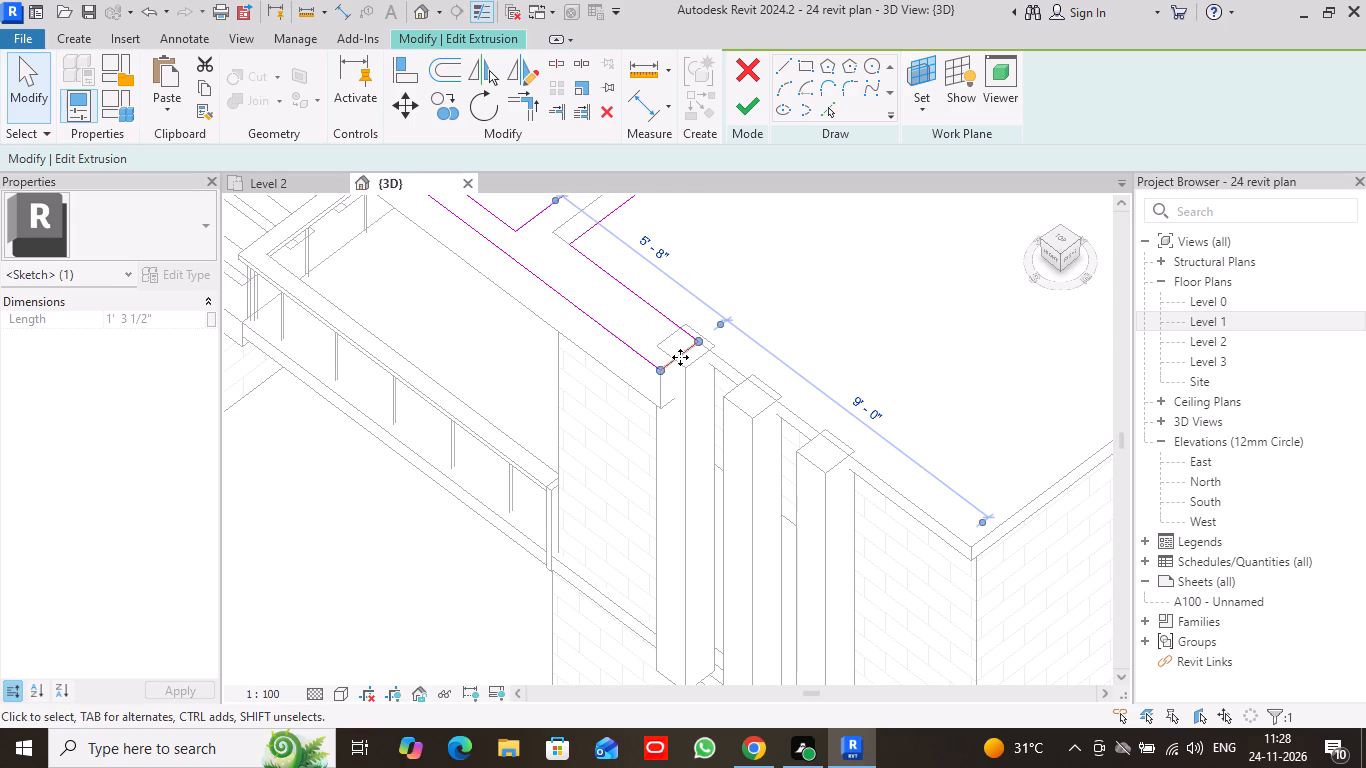
left_click_drag(678, 354, 691, 373)
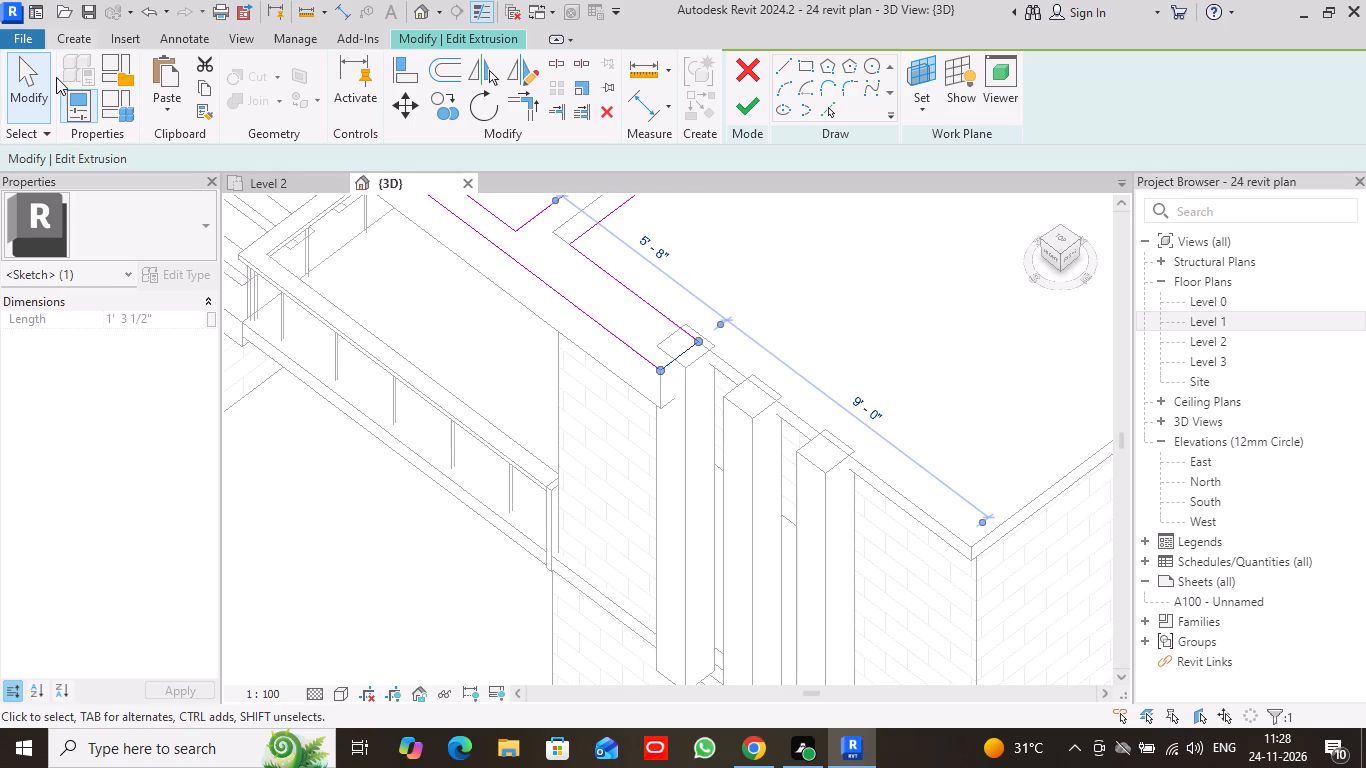
left_click(32, 83)
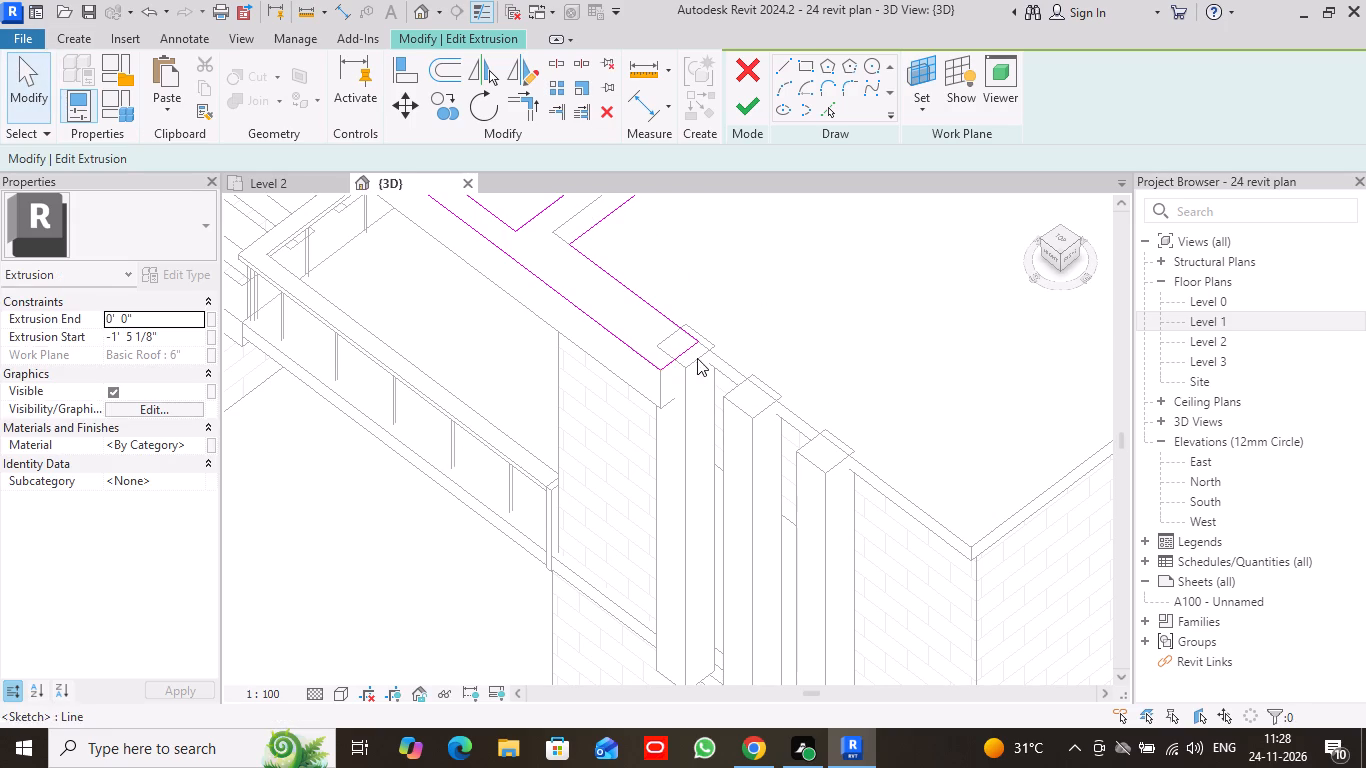
left_click(677, 356)
left_click_drag(675, 354, 687, 368)
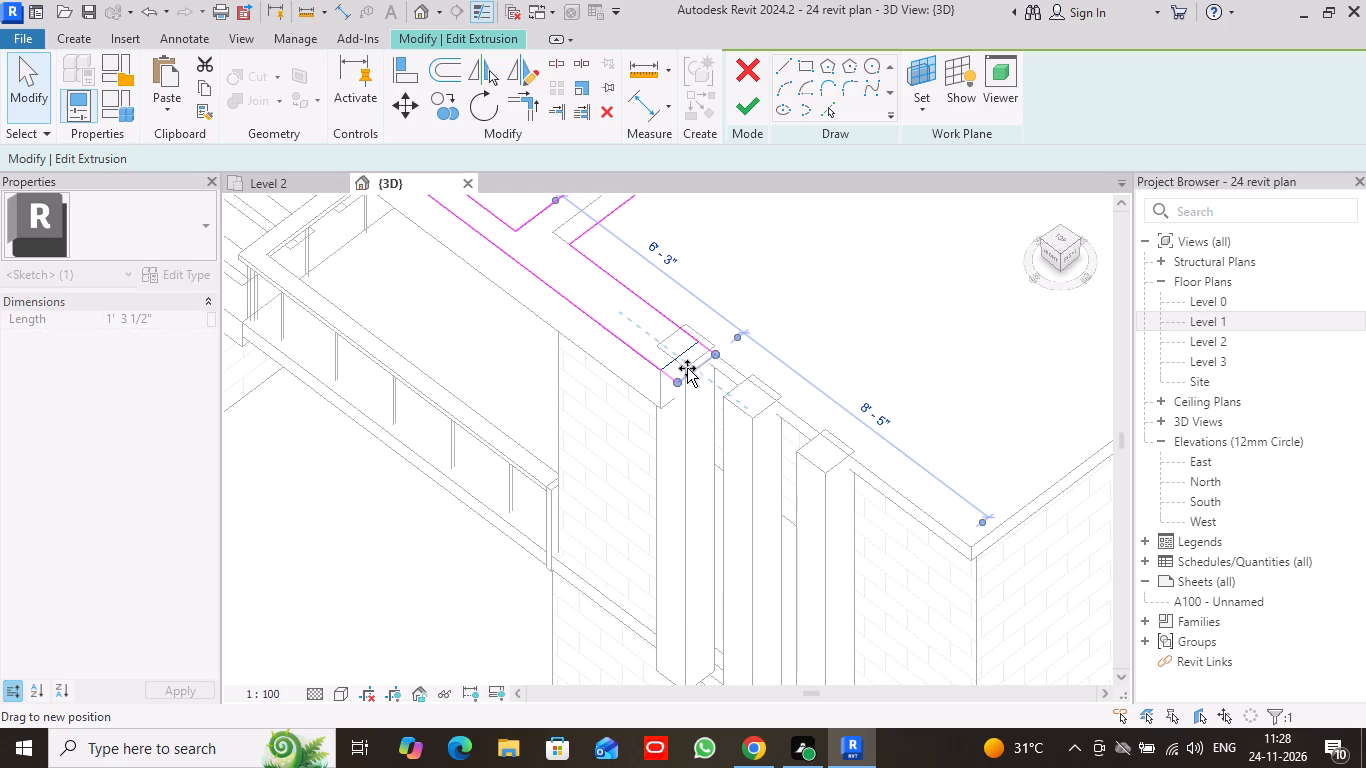
left_click_drag(687, 368, 684, 362)
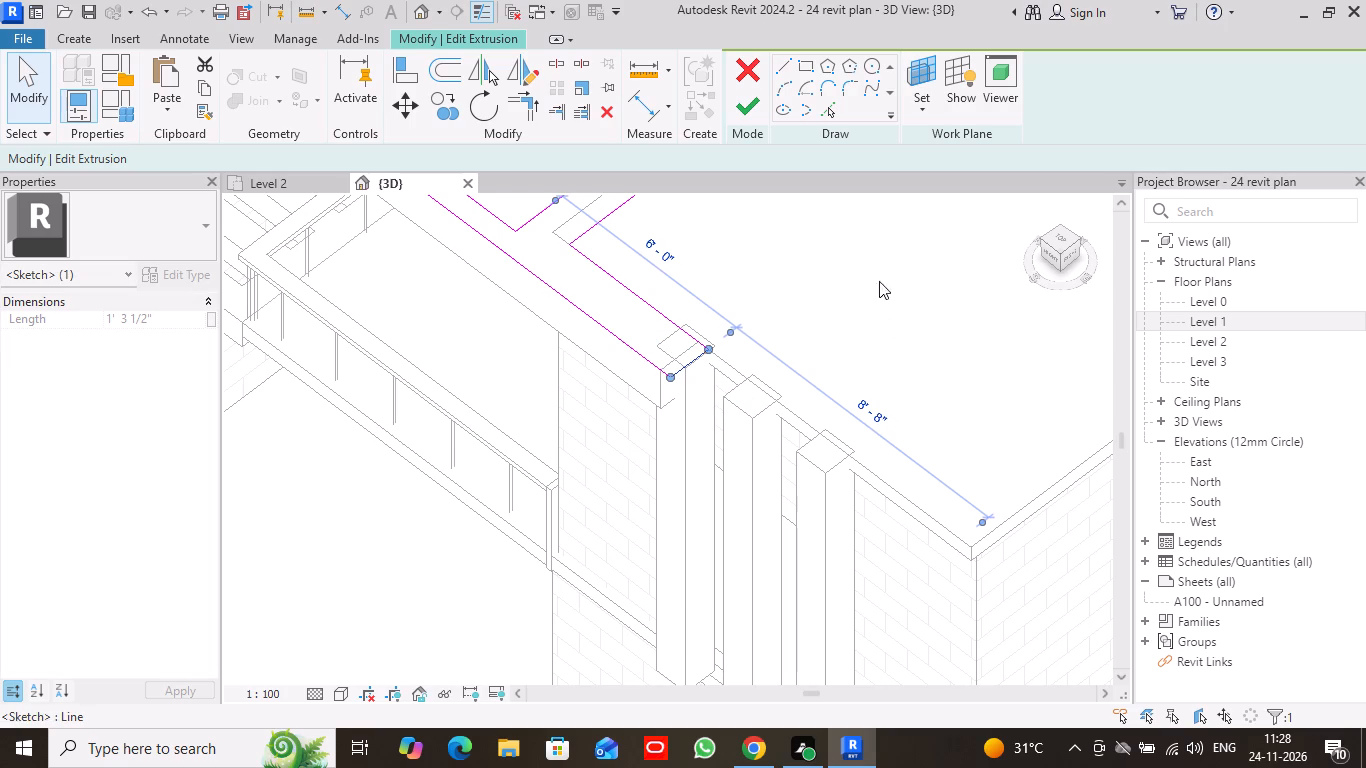
left_click(20, 79)
scroll(840, 418, "down", 2)
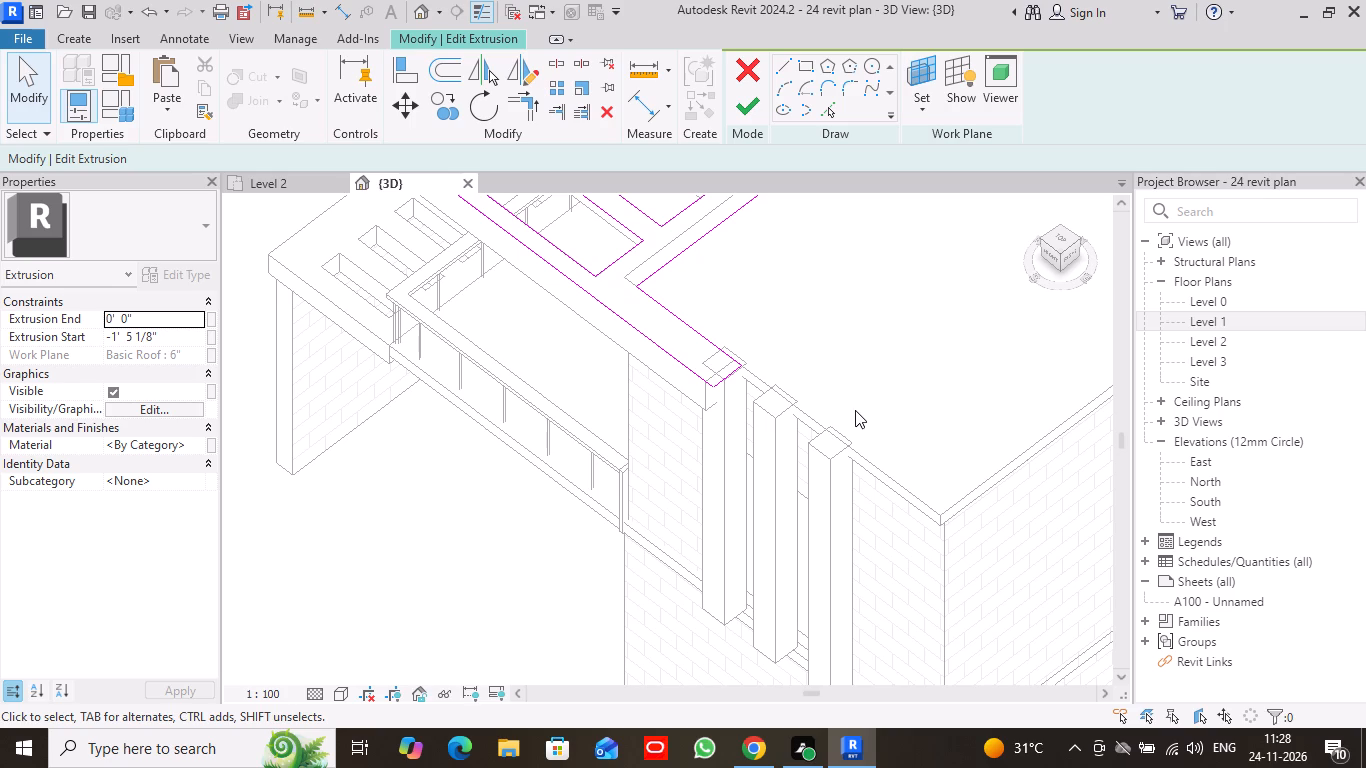
left_click(755, 109)
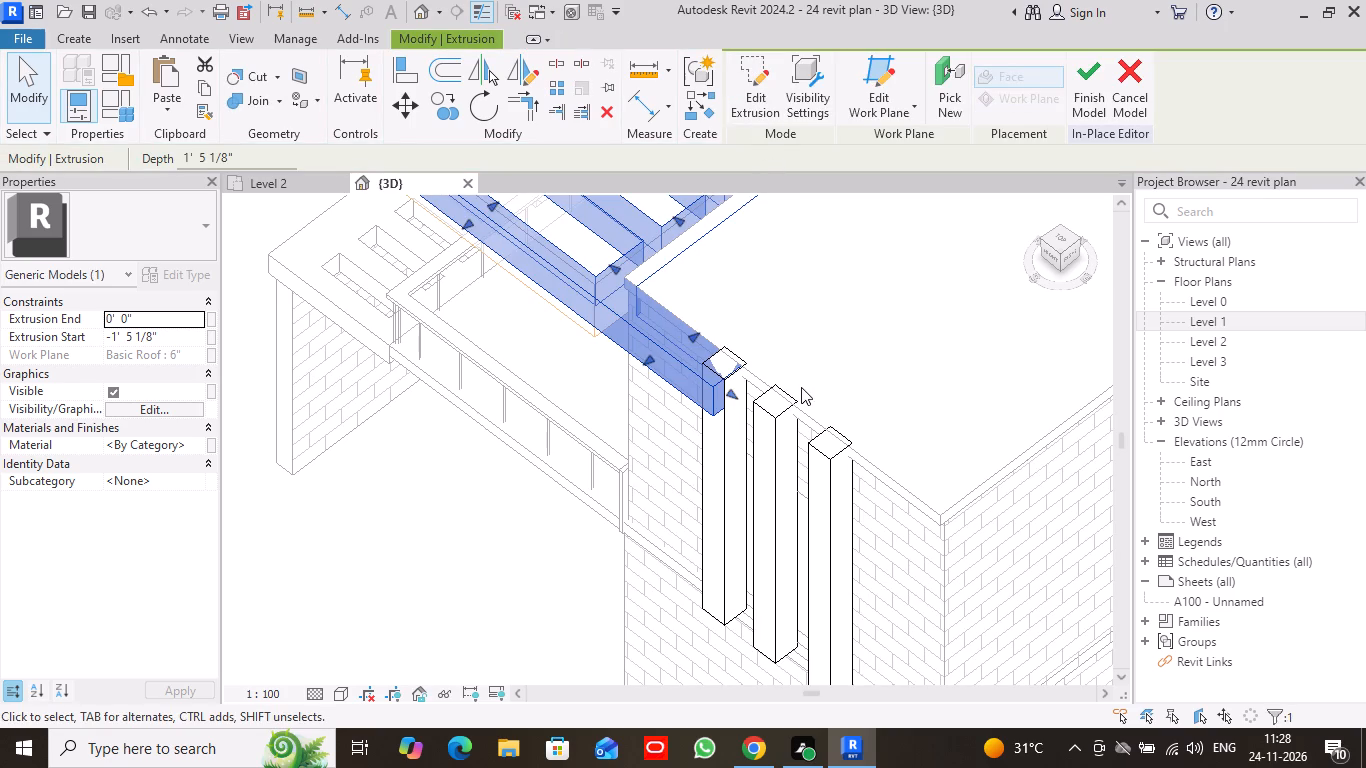
left_click(1073, 254)
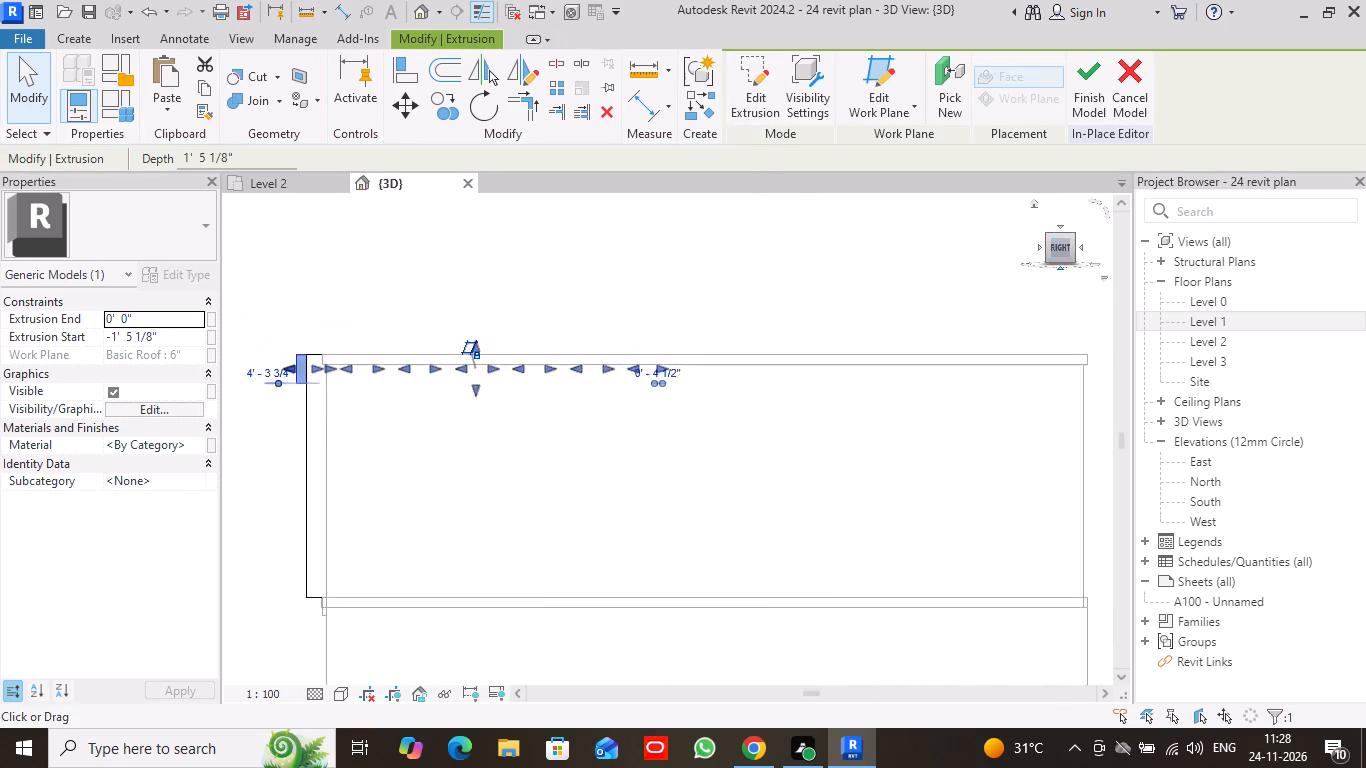
left_click(1036, 246)
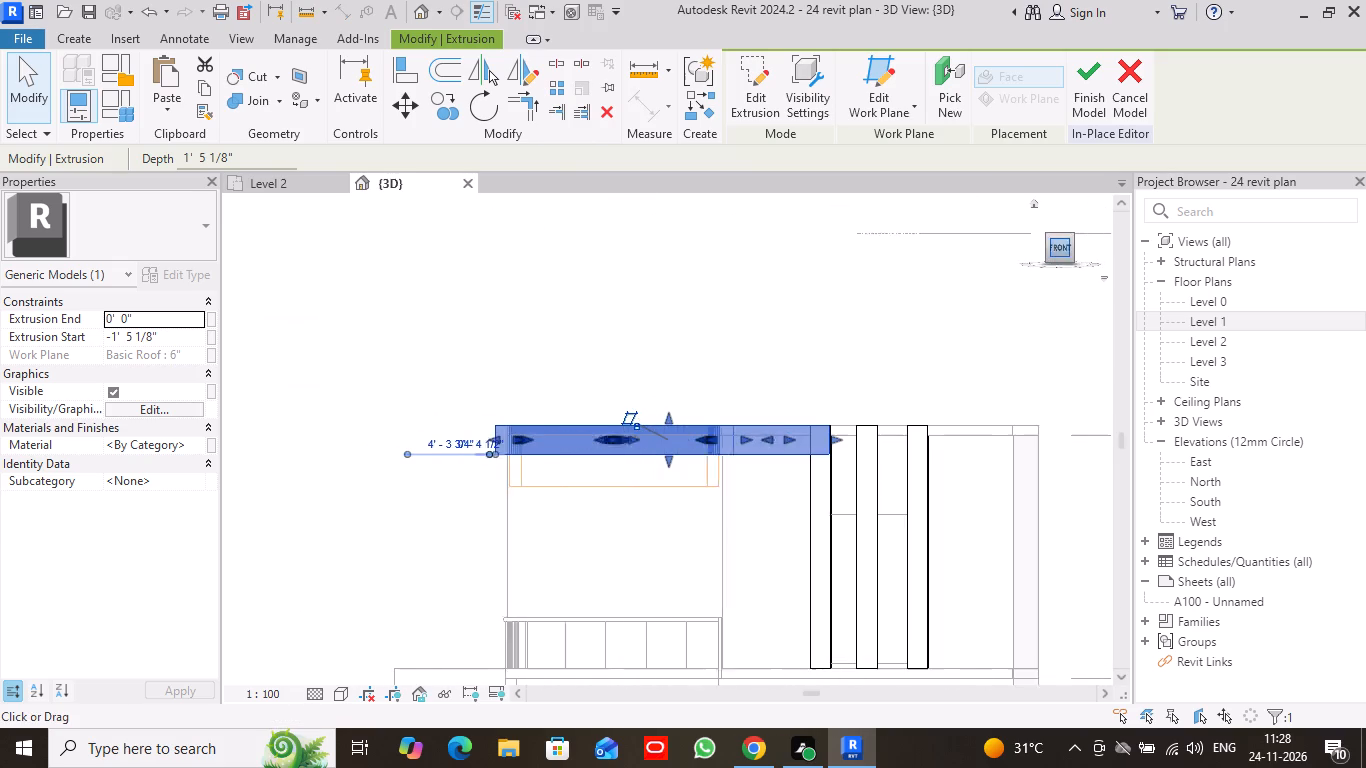
left_click(21, 93)
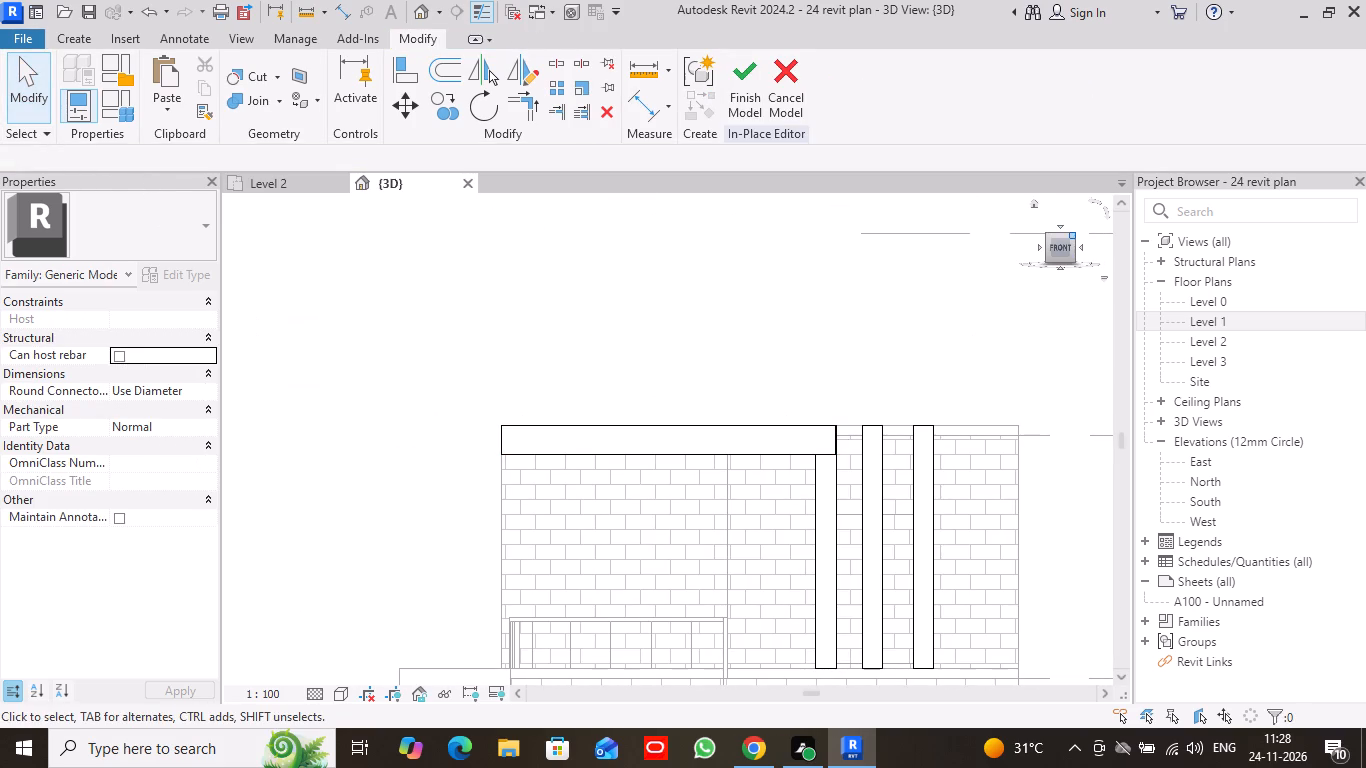
Reopen the slatted roof frame extrusion's sketch for editing in the top view, at the arm end by the first column.
left_click_drag(1074, 235, 1051, 280)
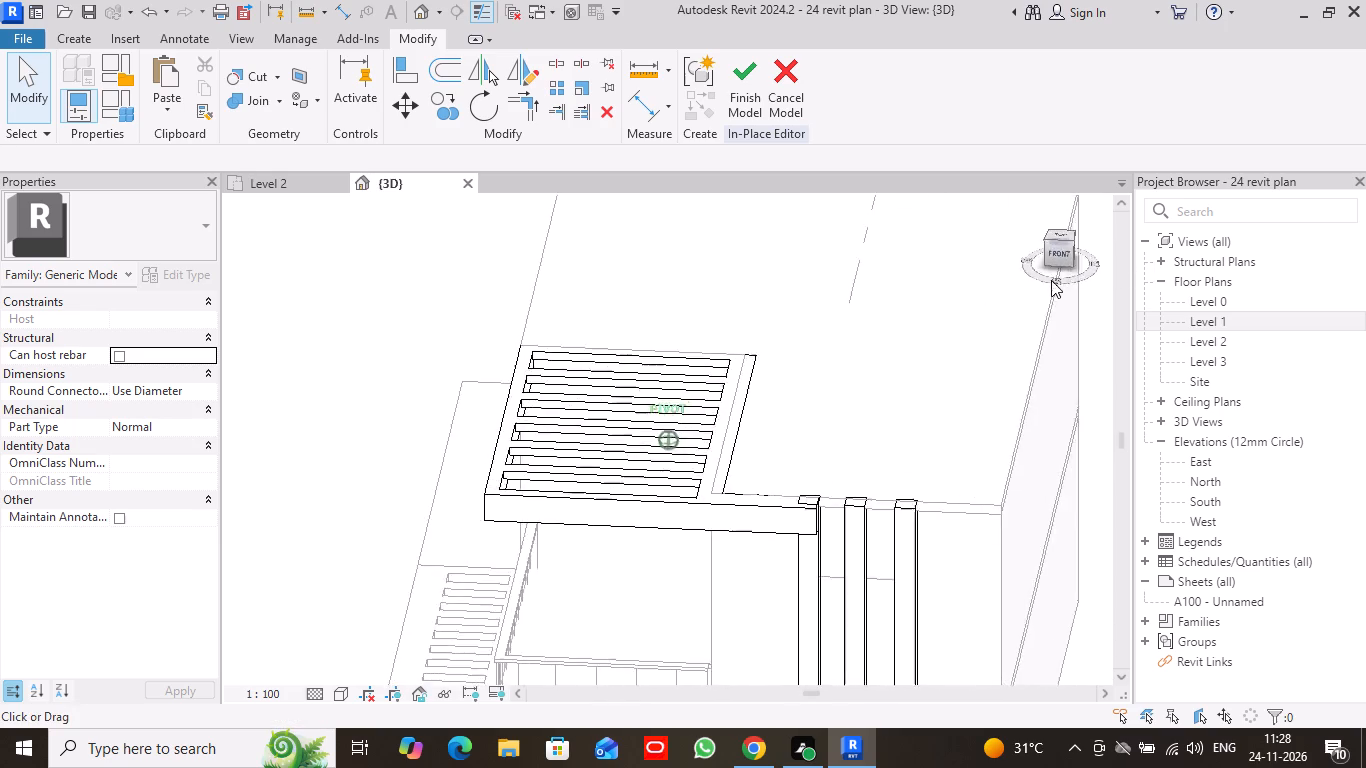
left_click_drag(1051, 280, 1036, 328)
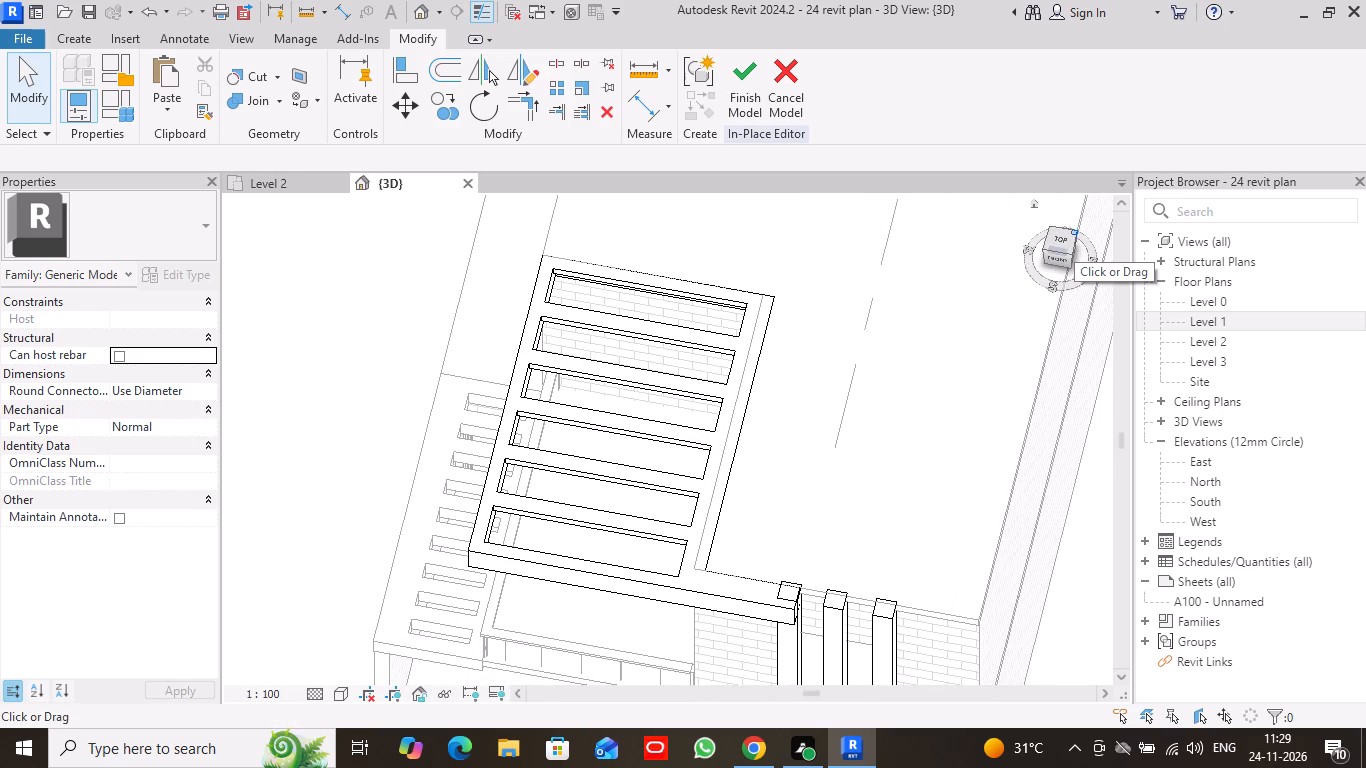
left_click(1060, 242)
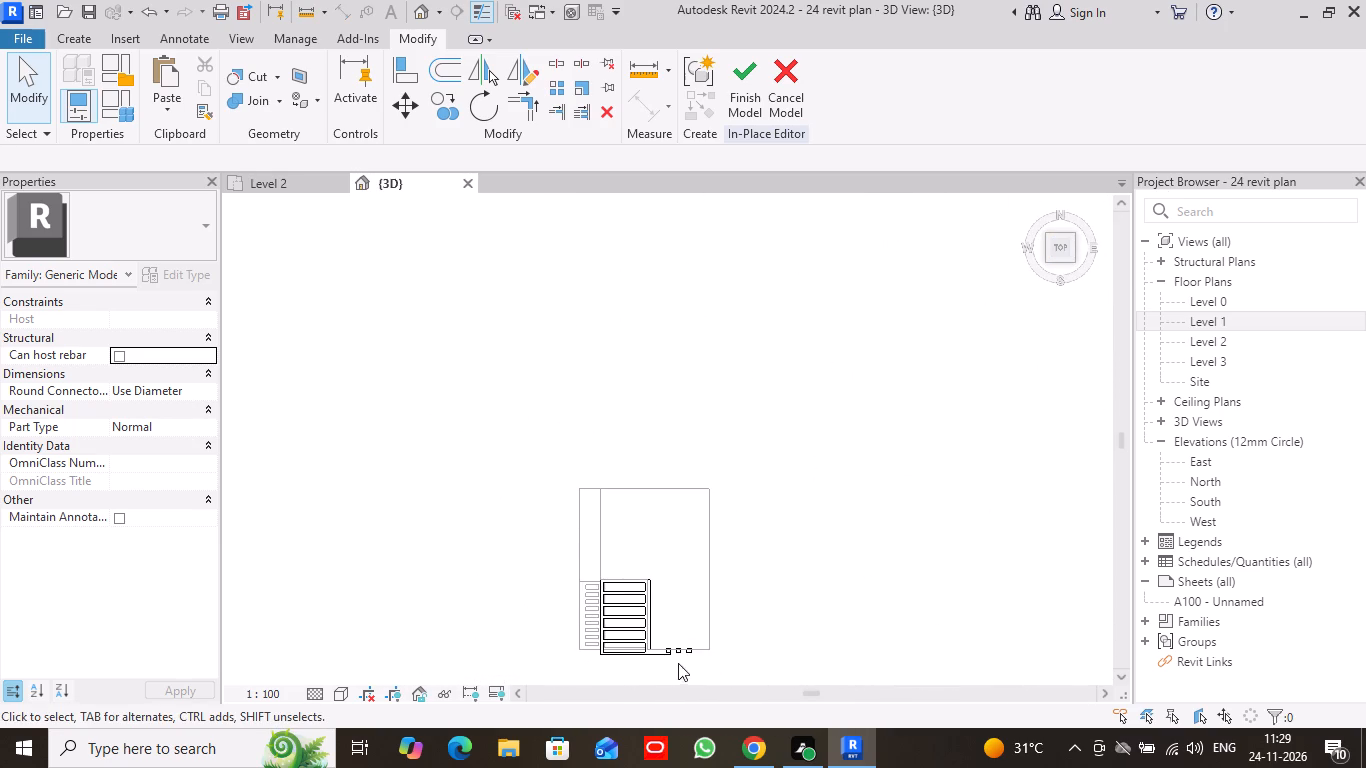
scroll(684, 645, "down", 1)
scroll(685, 645, "up", 7)
middle_click_drag(671, 675, 728, 545)
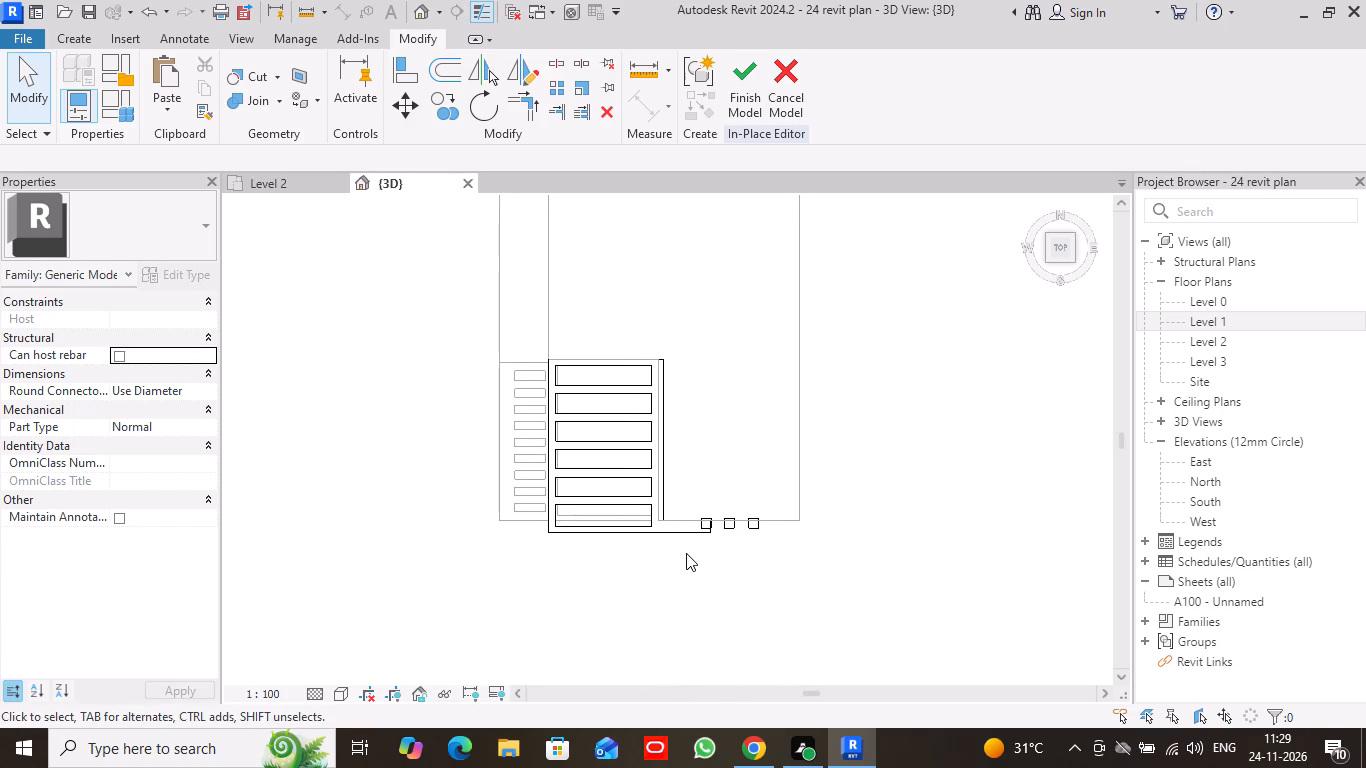
scroll(686, 553, "up", 7)
middle_click(746, 525)
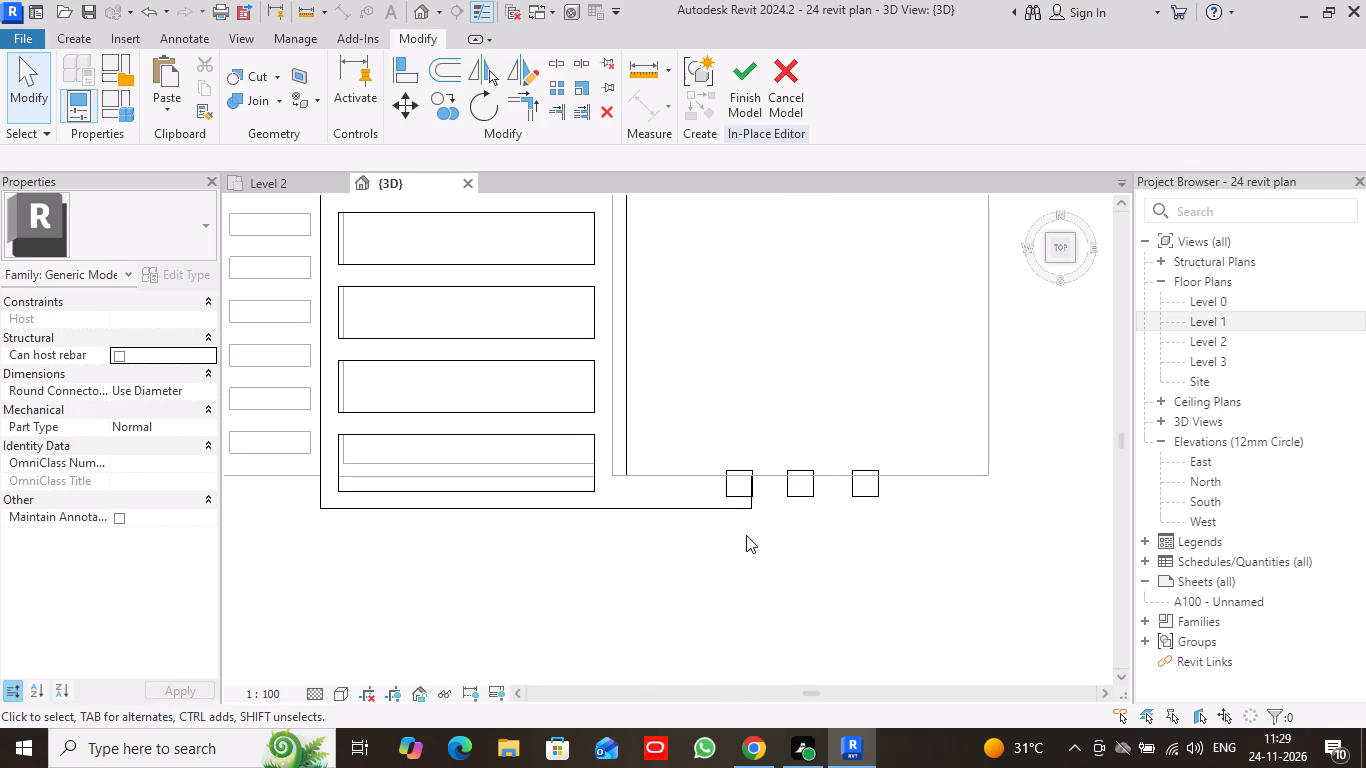
scroll(746, 535, "up", 3)
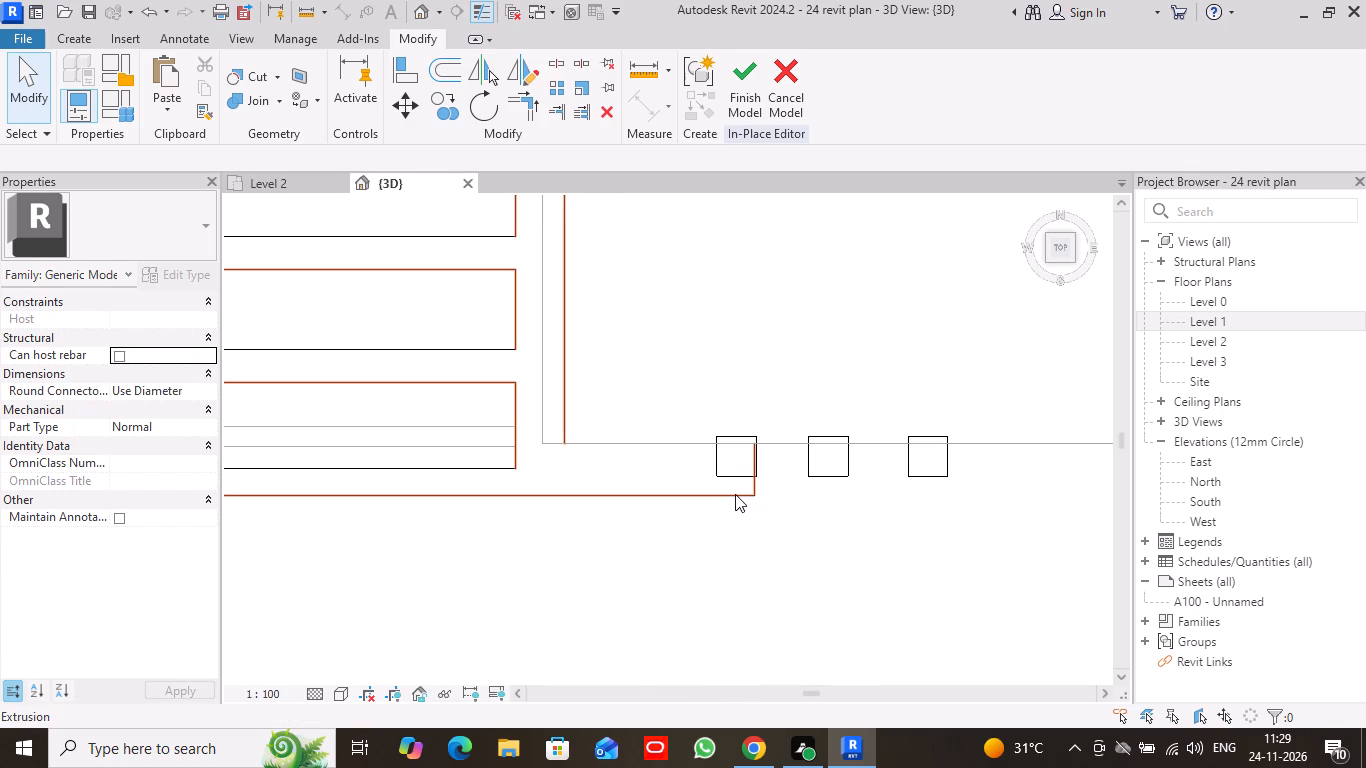
double_click(735, 494)
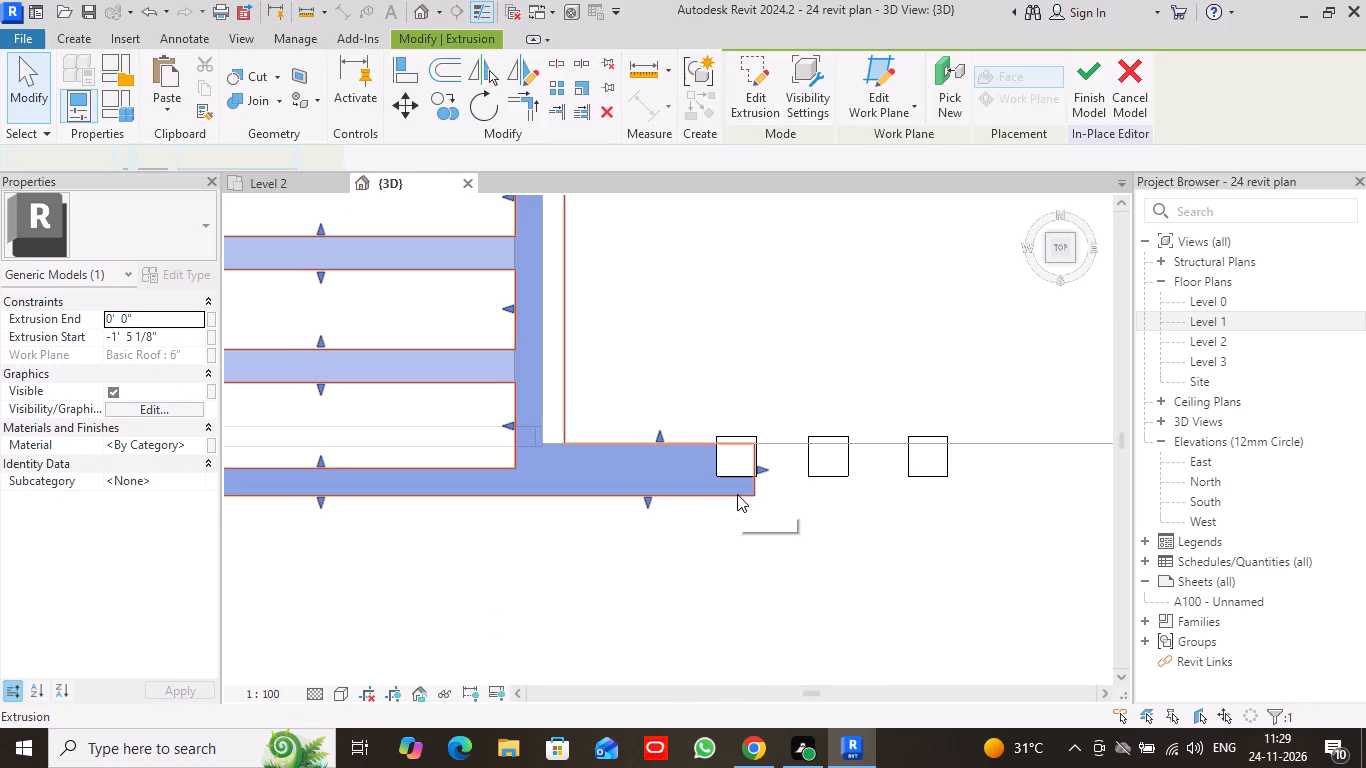
scroll(753, 468, "up", 5)
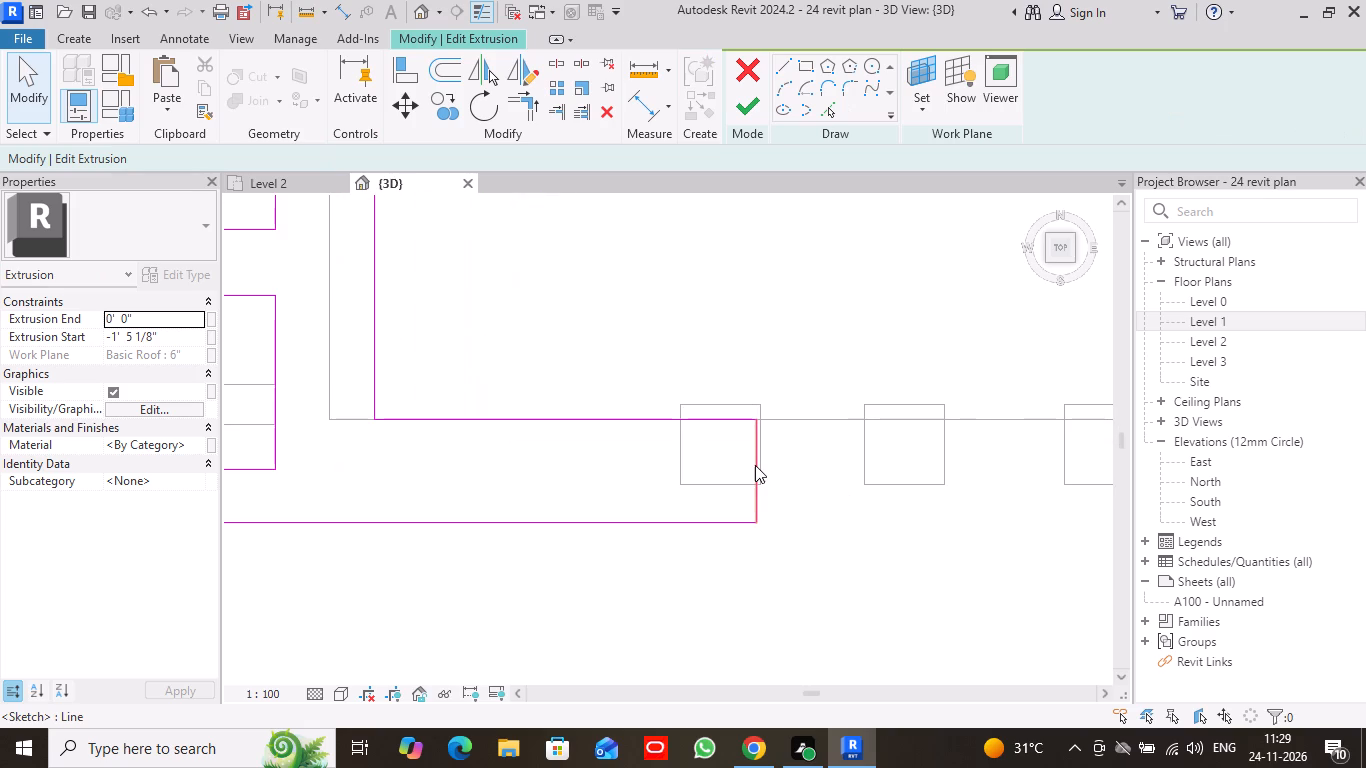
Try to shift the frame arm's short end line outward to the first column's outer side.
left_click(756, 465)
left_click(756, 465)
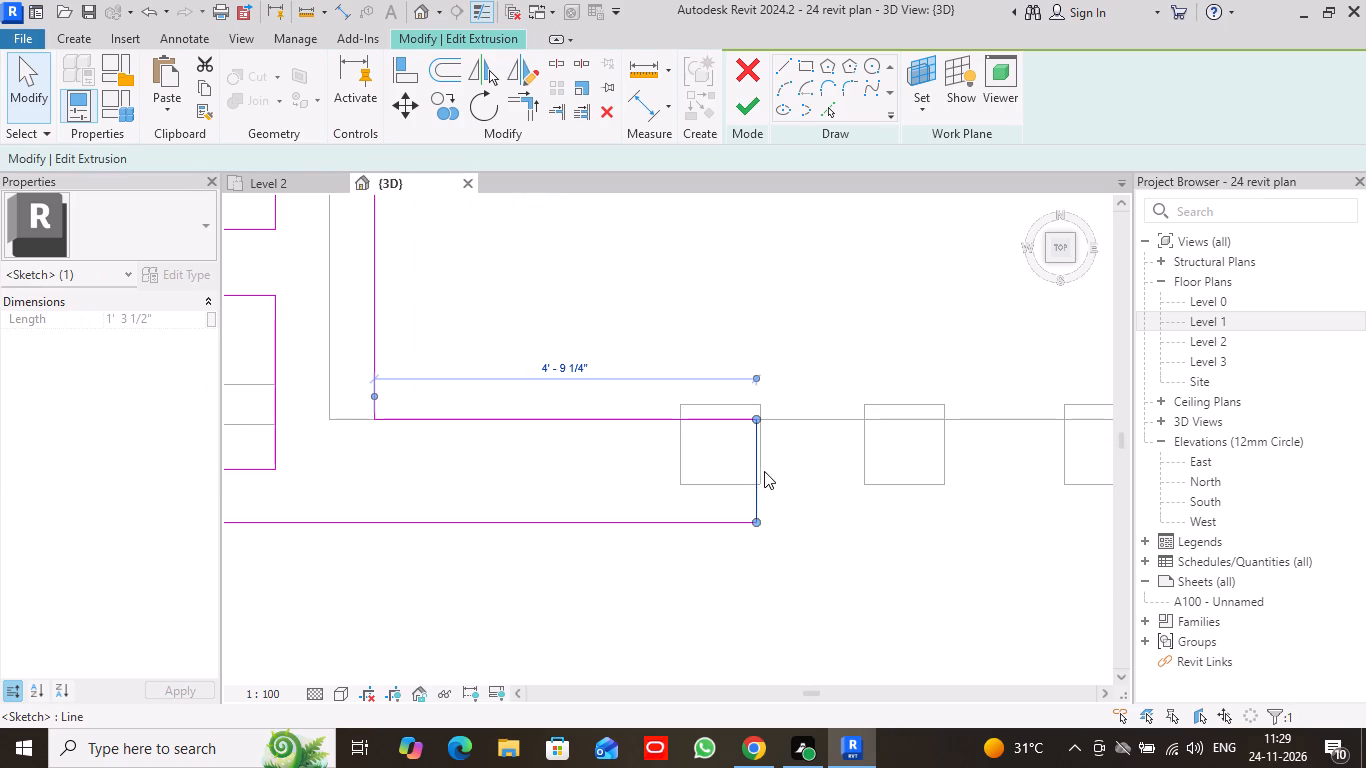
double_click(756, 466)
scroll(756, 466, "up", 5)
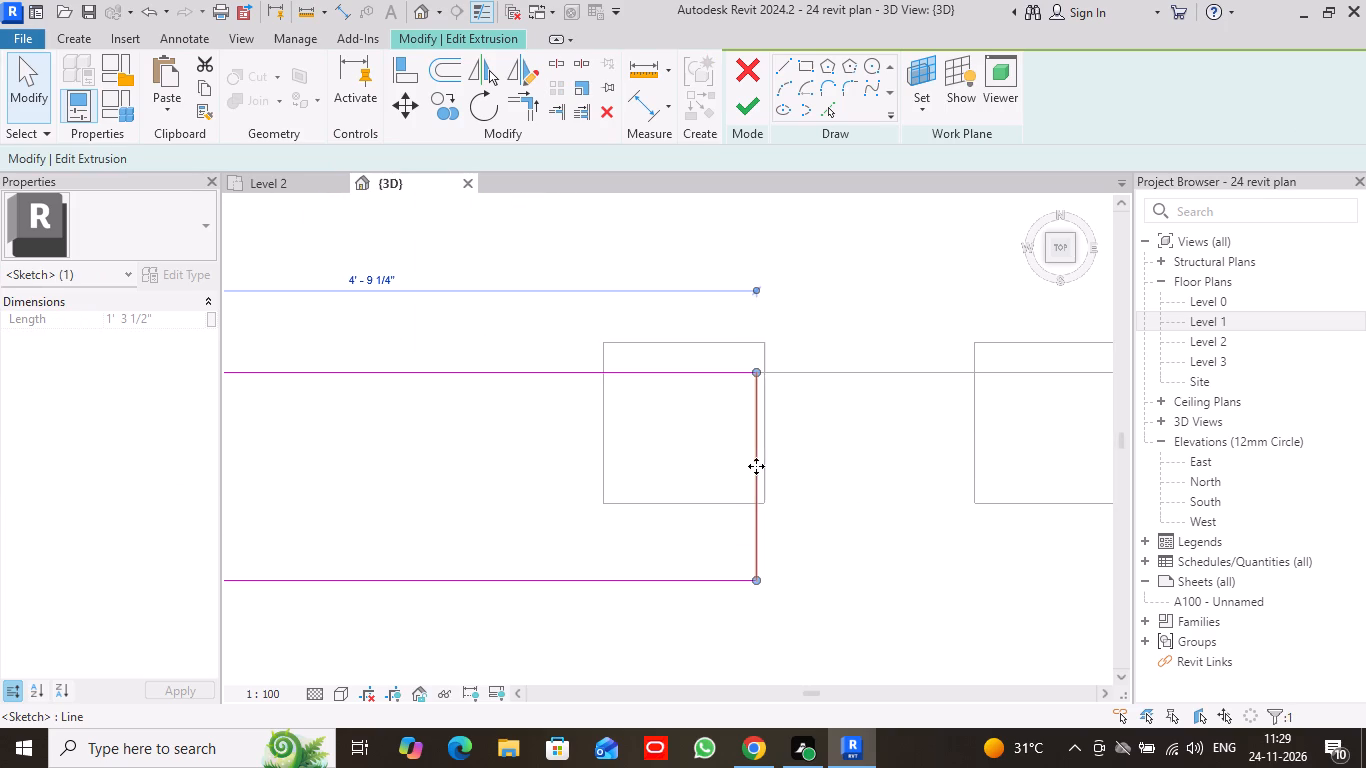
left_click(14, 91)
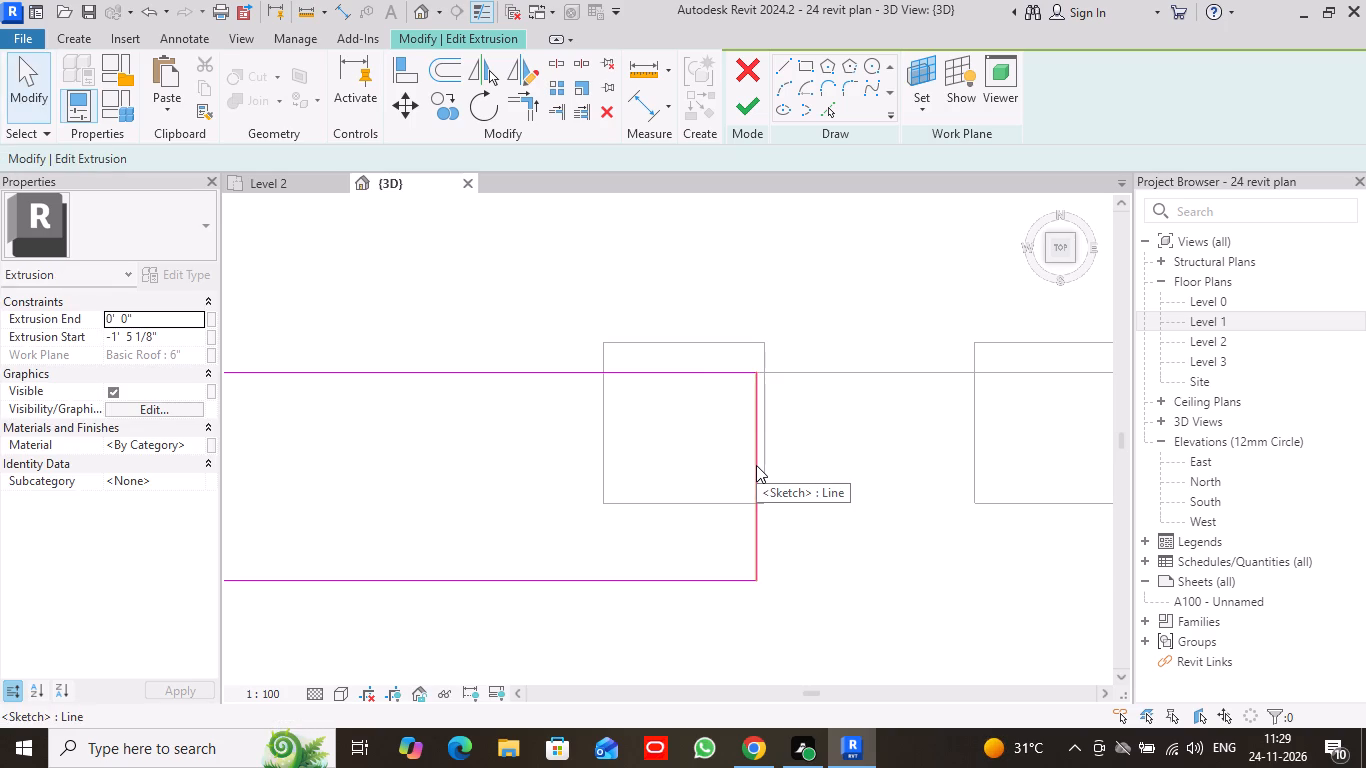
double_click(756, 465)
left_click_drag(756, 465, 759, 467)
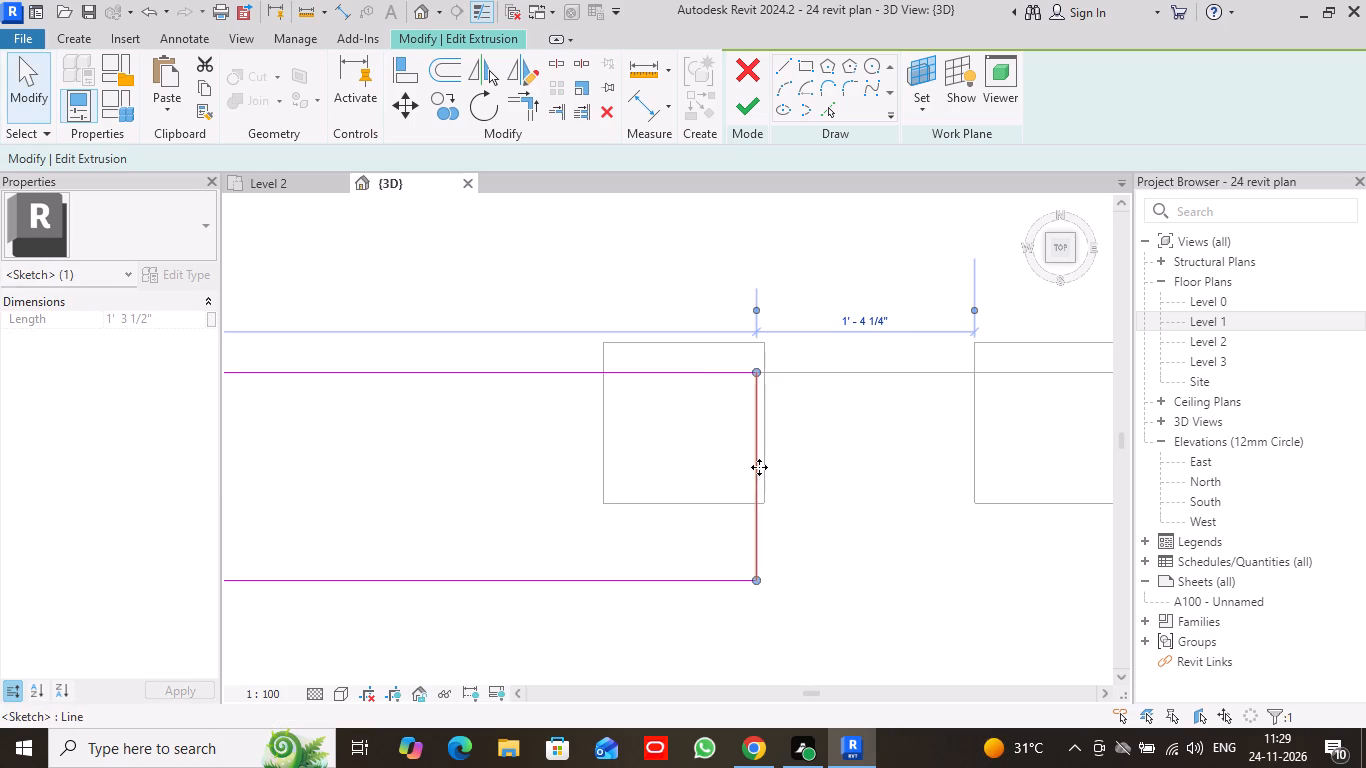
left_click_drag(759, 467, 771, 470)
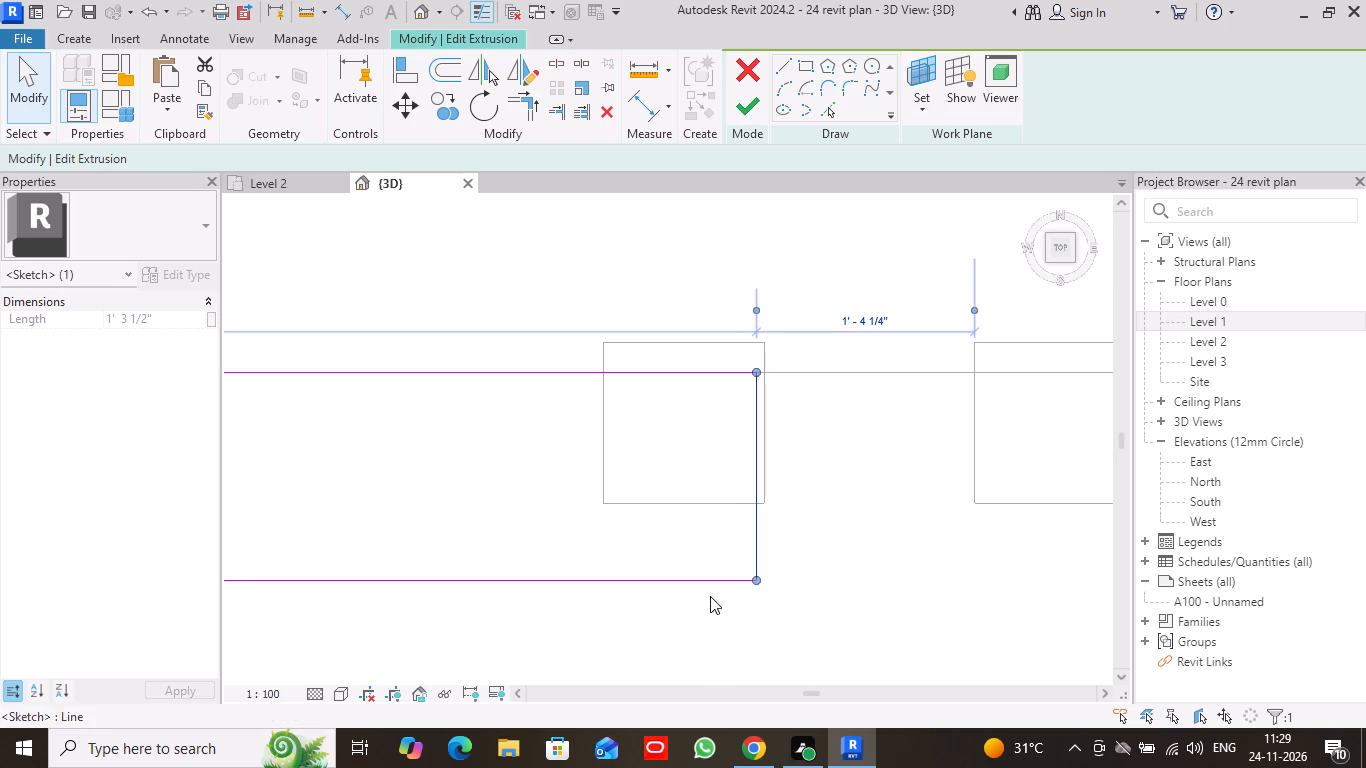
Move the frame sketch's long front line back until it is level with the columns' front faces.
double_click(707, 580)
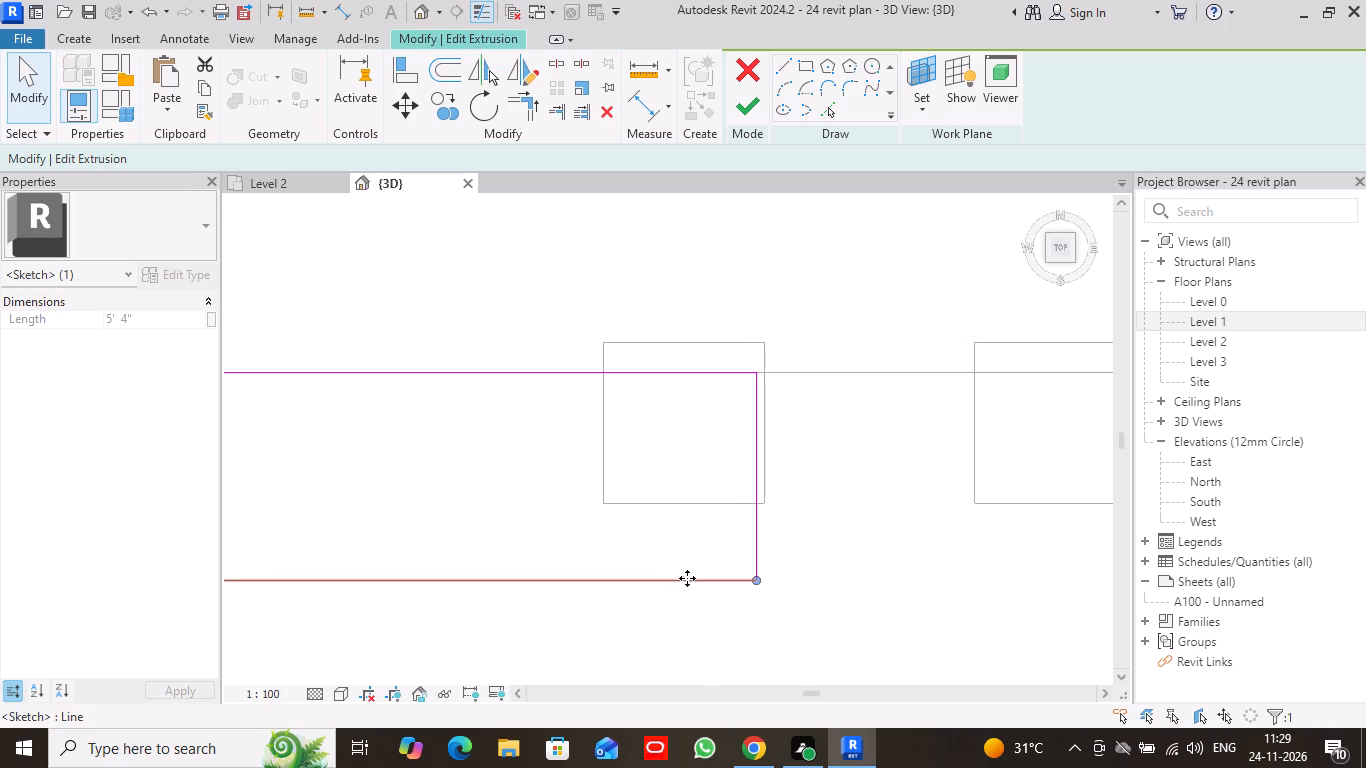
left_click_drag(690, 580, 698, 509)
left_click(11, 73)
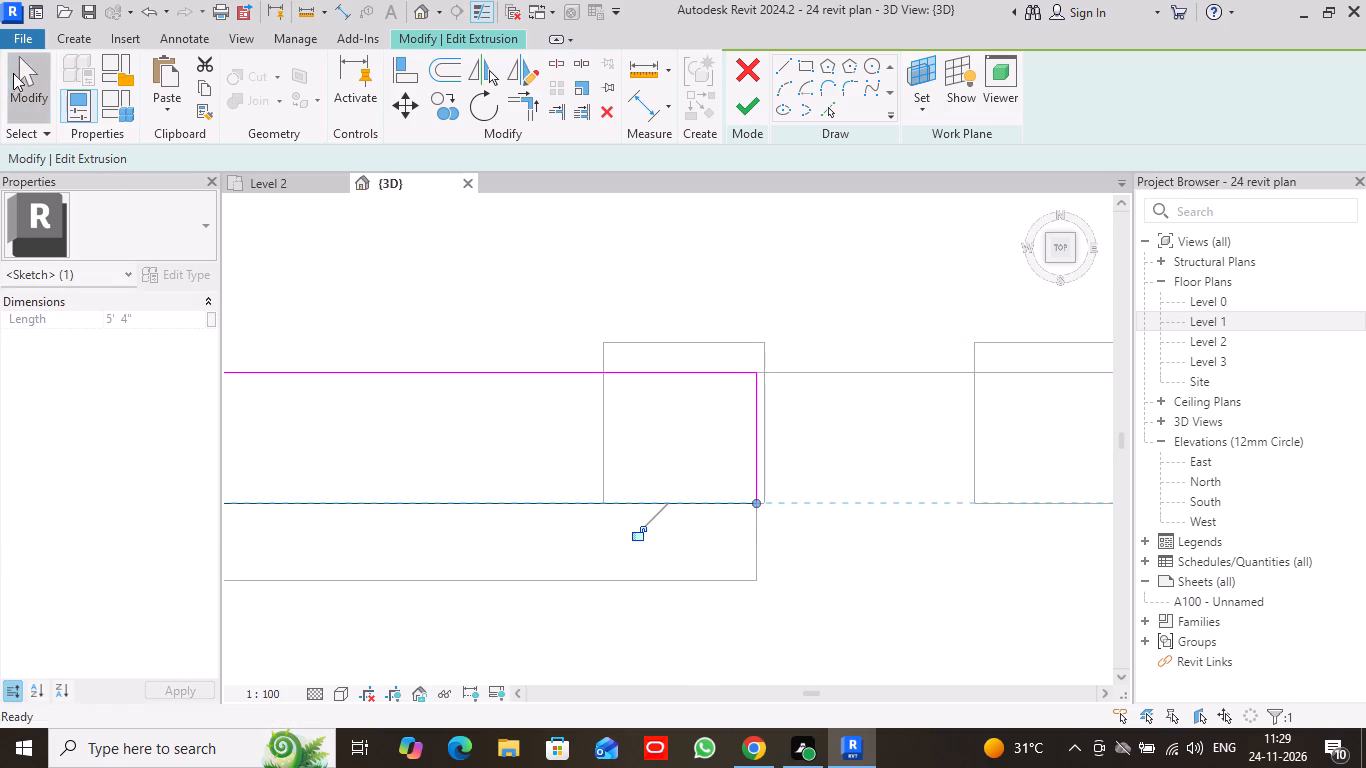
Examine how the frame sketch's front line and arm end fit against the first column's edges.
scroll(438, 527, "down", 5)
middle_click_drag(486, 585, 783, 570)
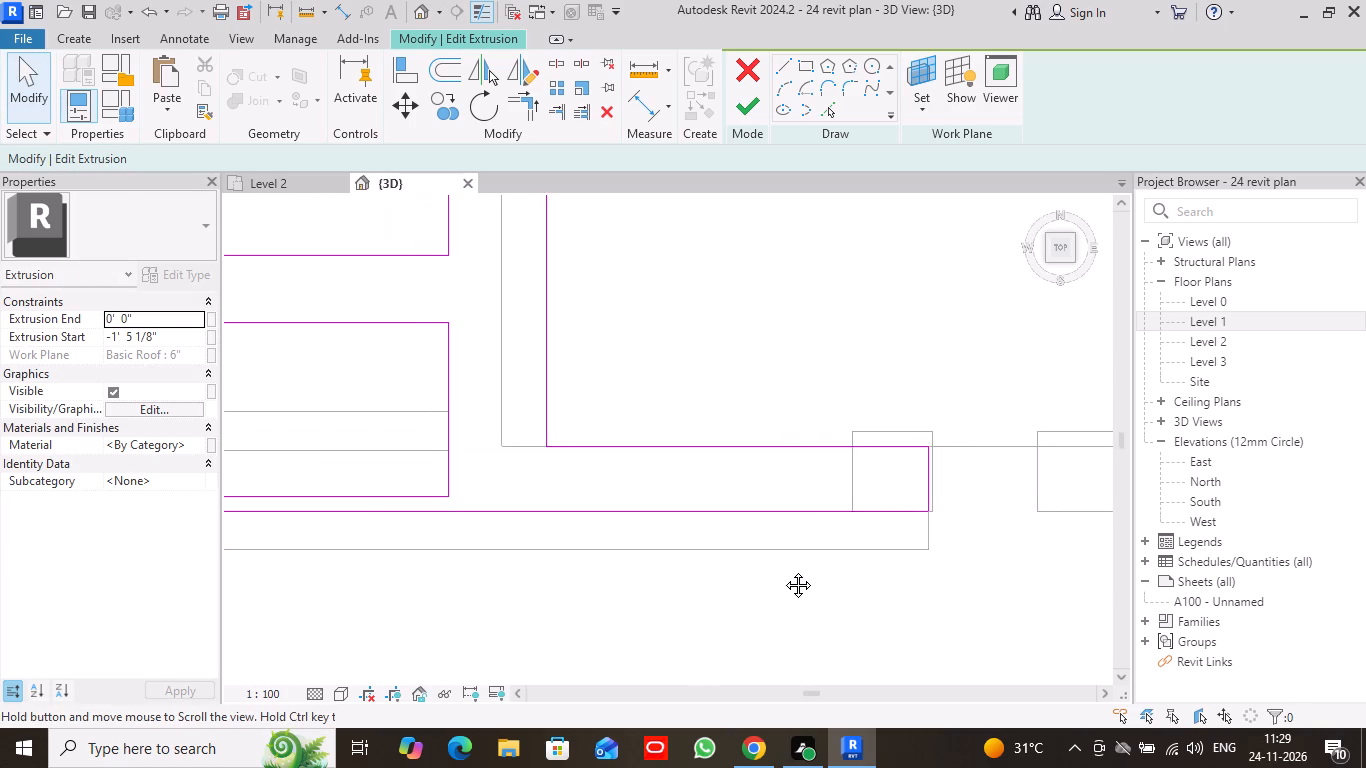
middle_click_drag(783, 570, 800, 570)
scroll(800, 570, "down", 3)
scroll(891, 562, "down", 2)
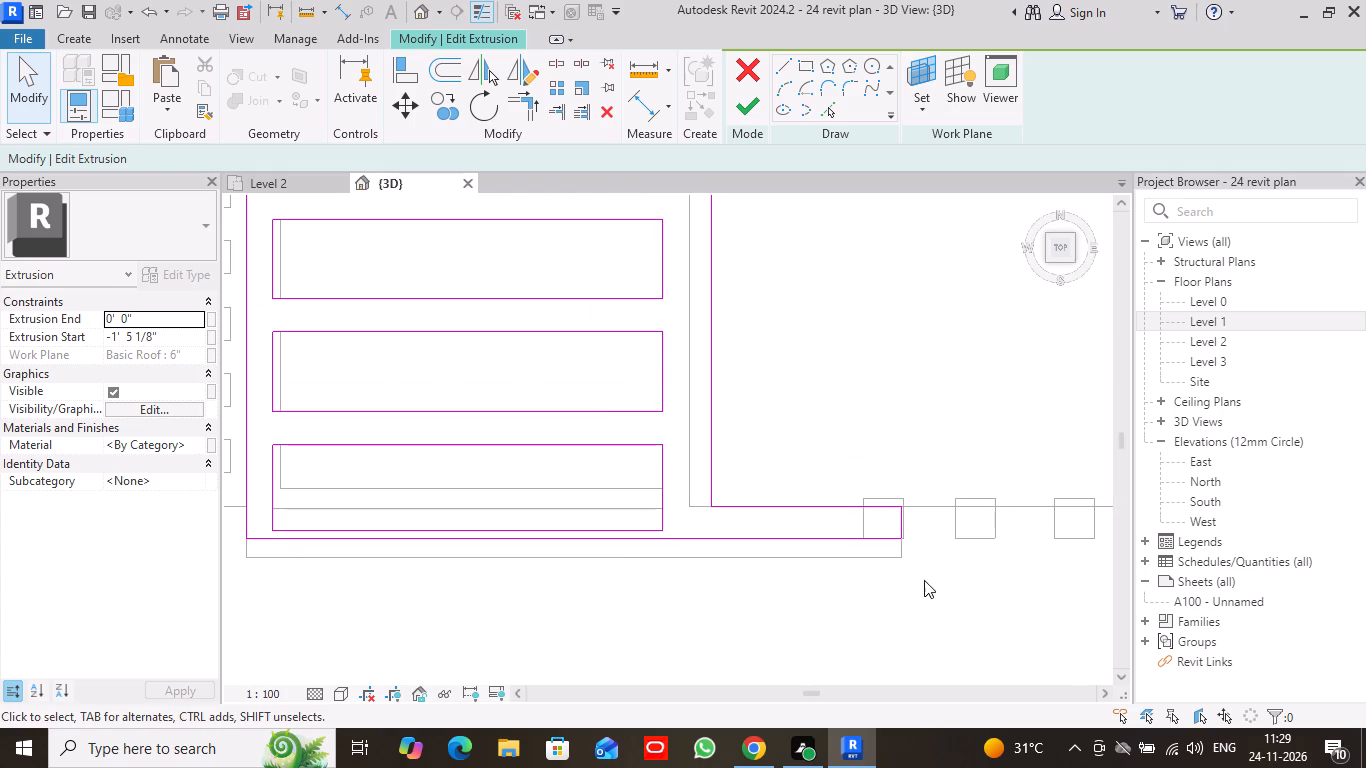
scroll(907, 549, "up", 4)
scroll(907, 544, "down", 1)
scroll(907, 544, "up", 1)
scroll(907, 544, "down", 1)
scroll(907, 544, "up", 5)
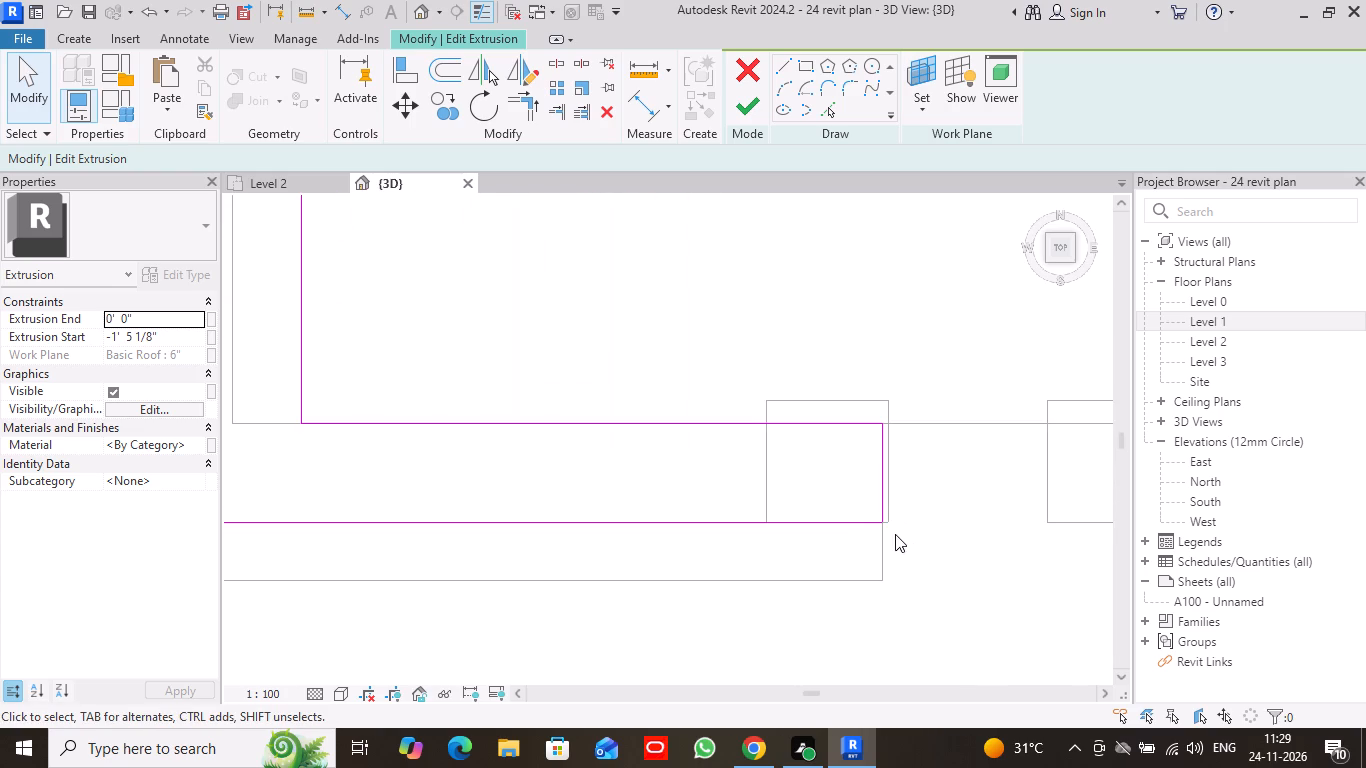
scroll(905, 514, "up", 2)
middle_click_drag(911, 490, 899, 534)
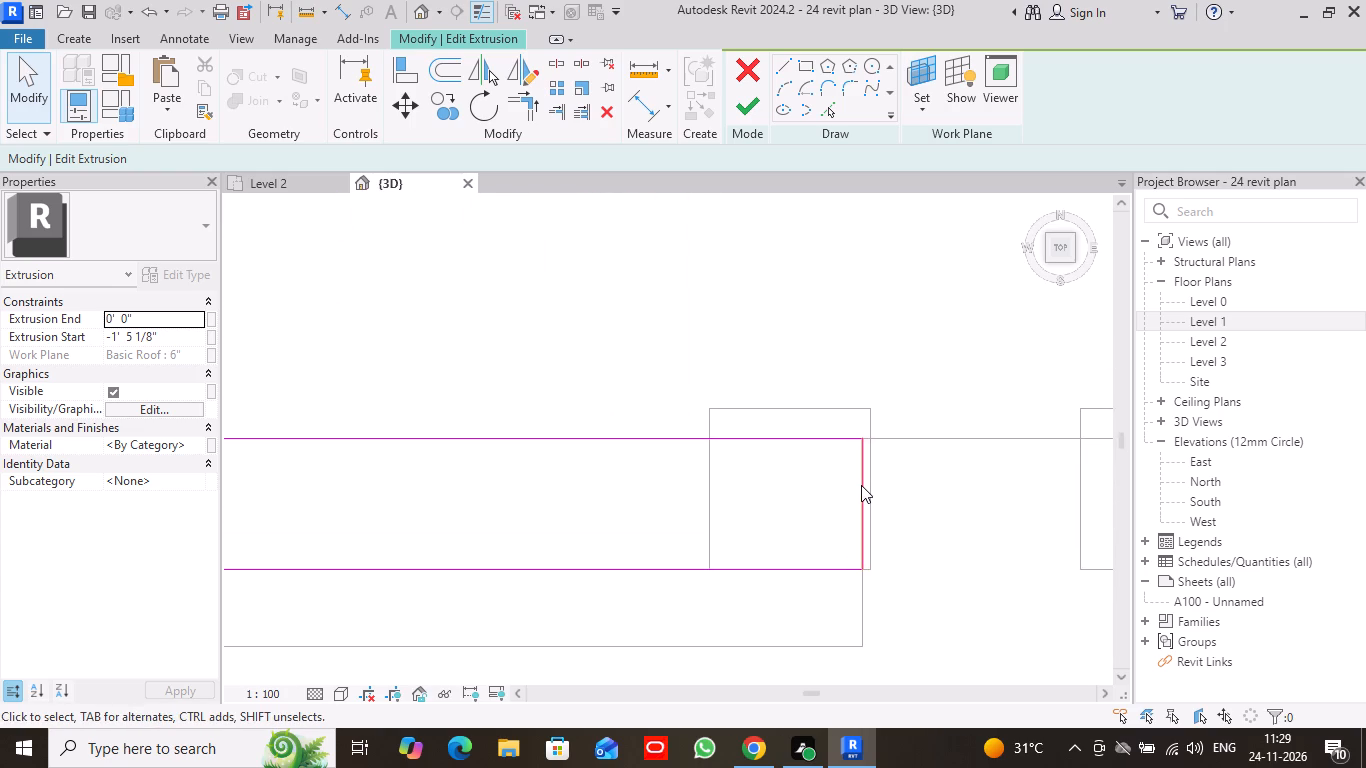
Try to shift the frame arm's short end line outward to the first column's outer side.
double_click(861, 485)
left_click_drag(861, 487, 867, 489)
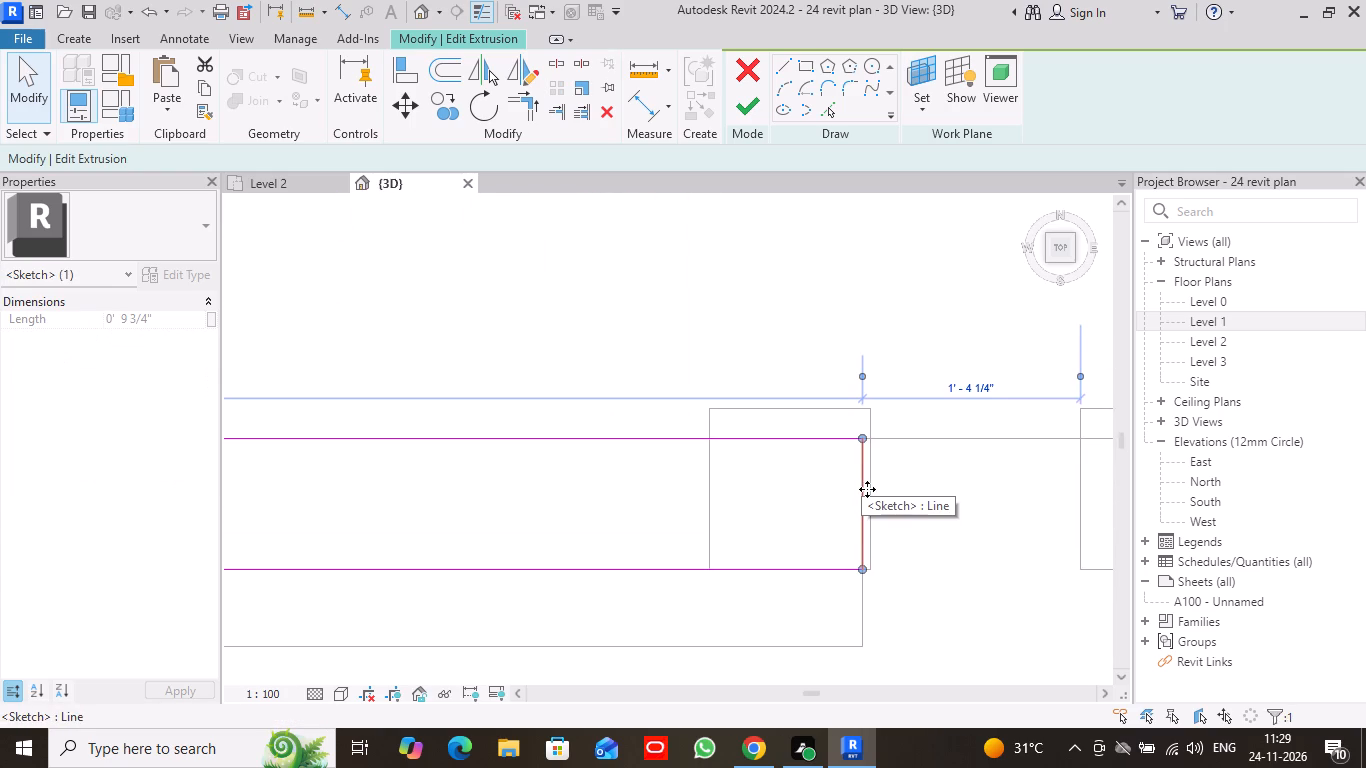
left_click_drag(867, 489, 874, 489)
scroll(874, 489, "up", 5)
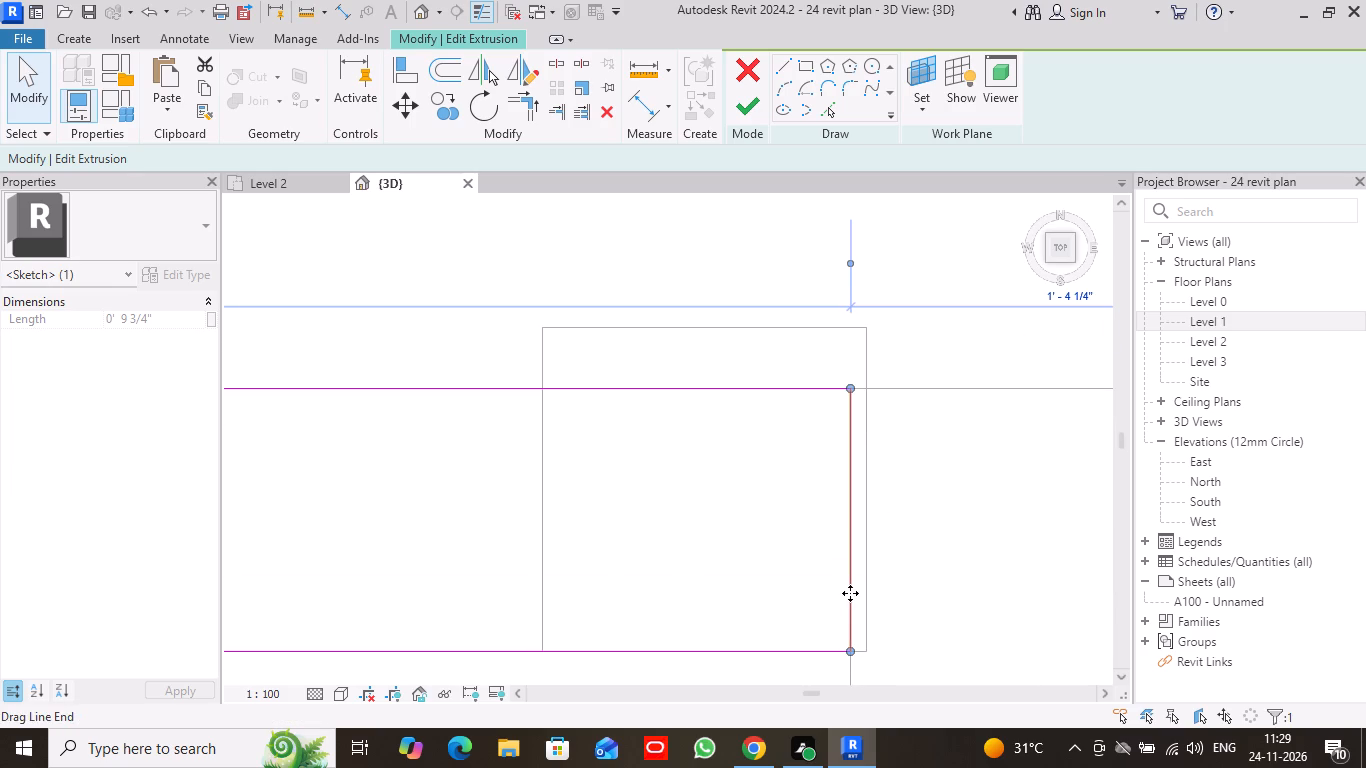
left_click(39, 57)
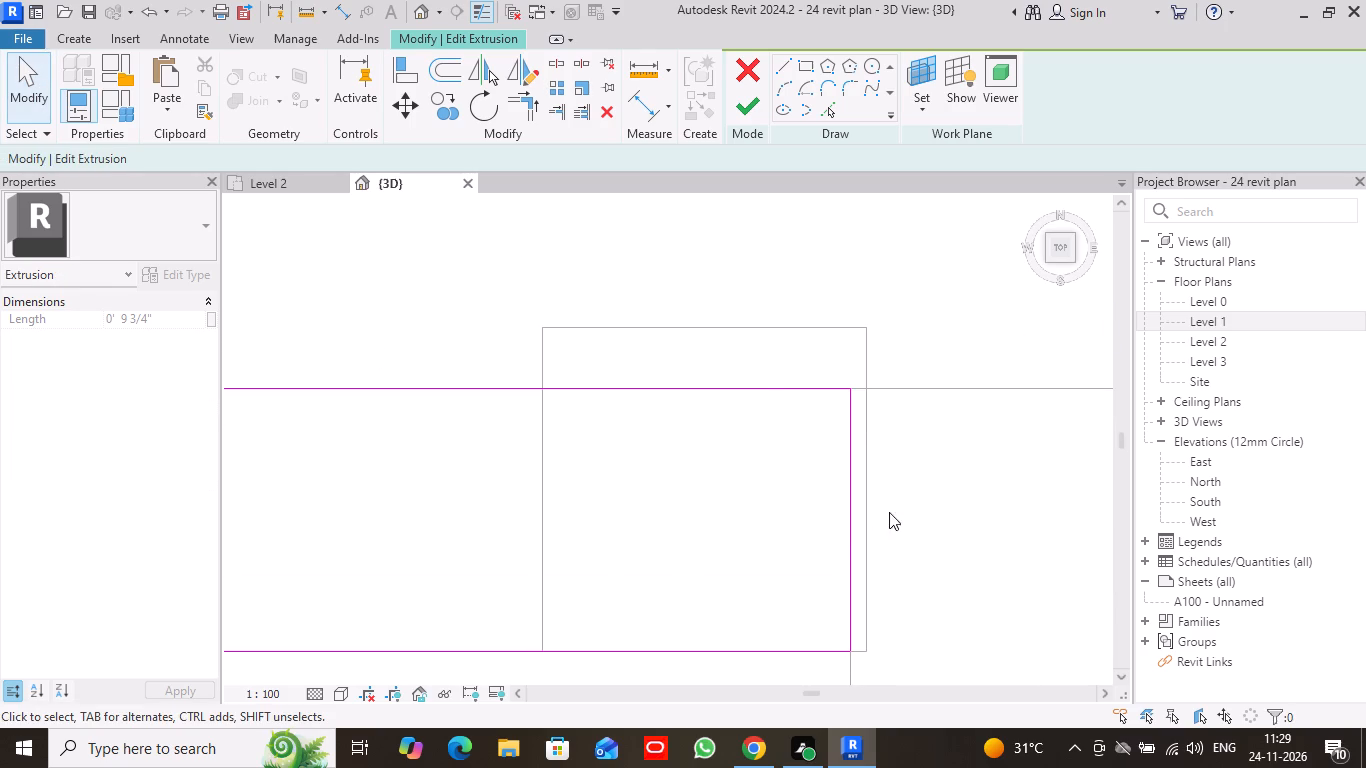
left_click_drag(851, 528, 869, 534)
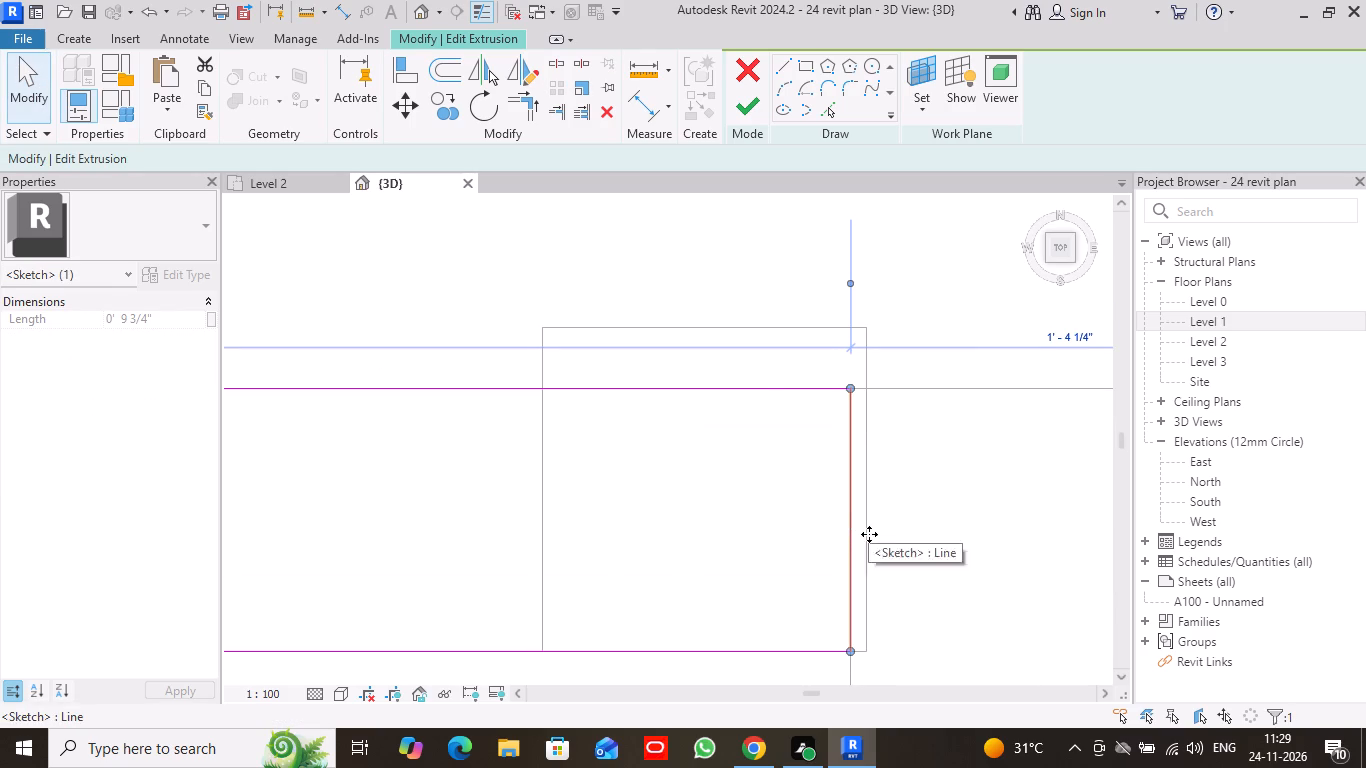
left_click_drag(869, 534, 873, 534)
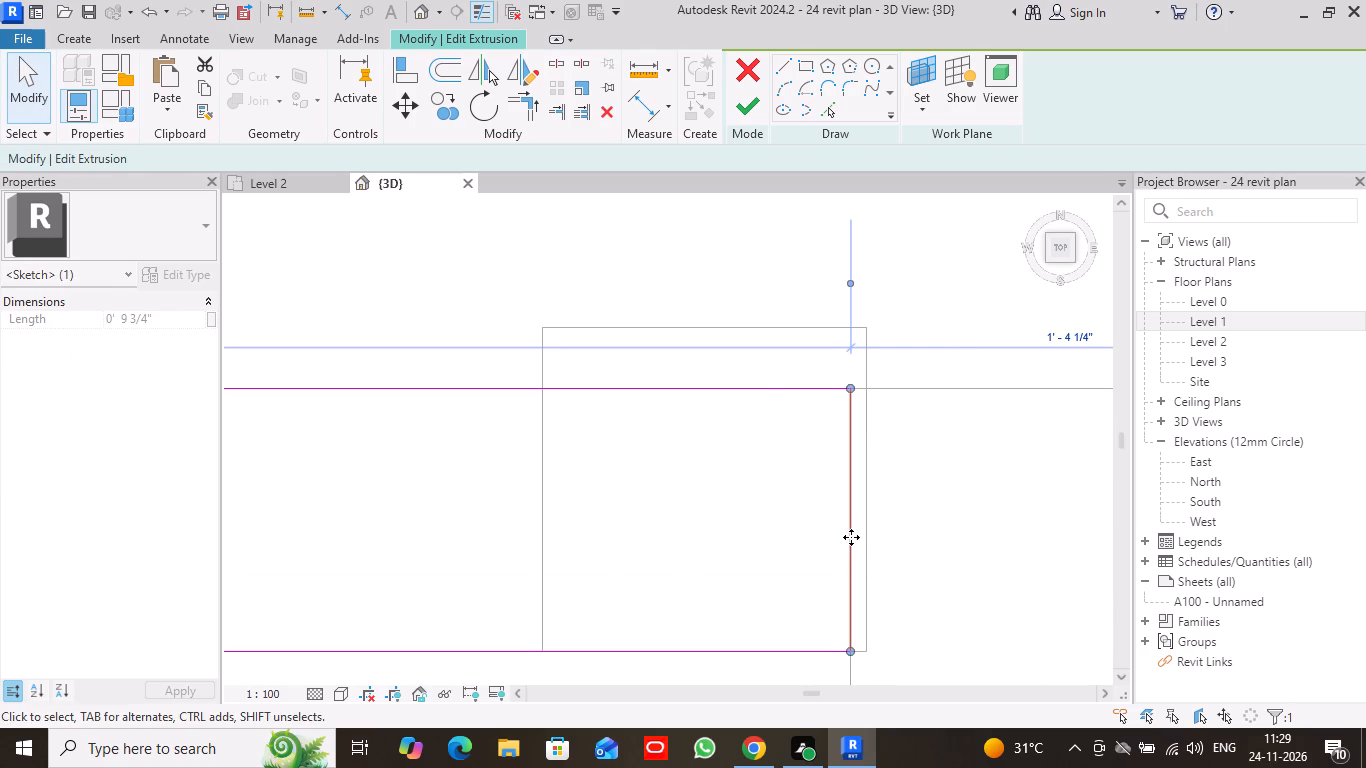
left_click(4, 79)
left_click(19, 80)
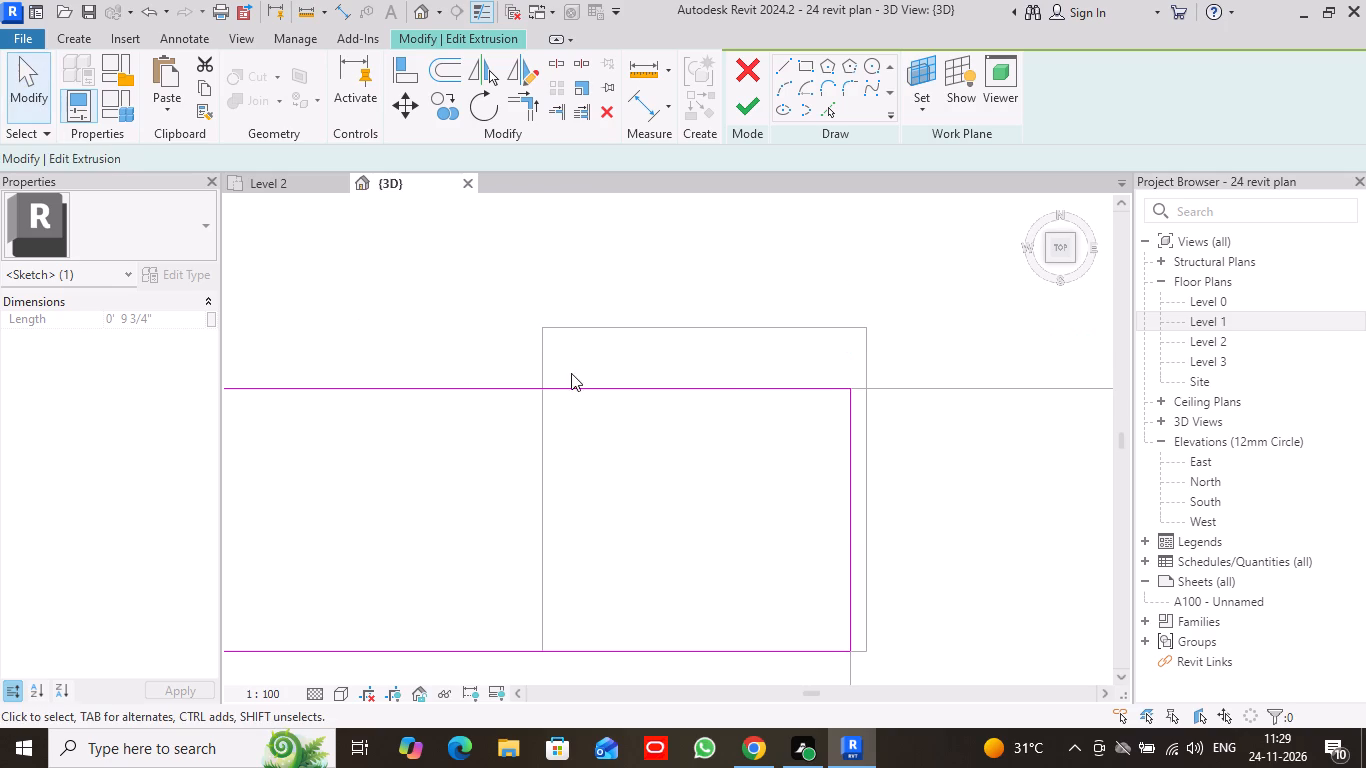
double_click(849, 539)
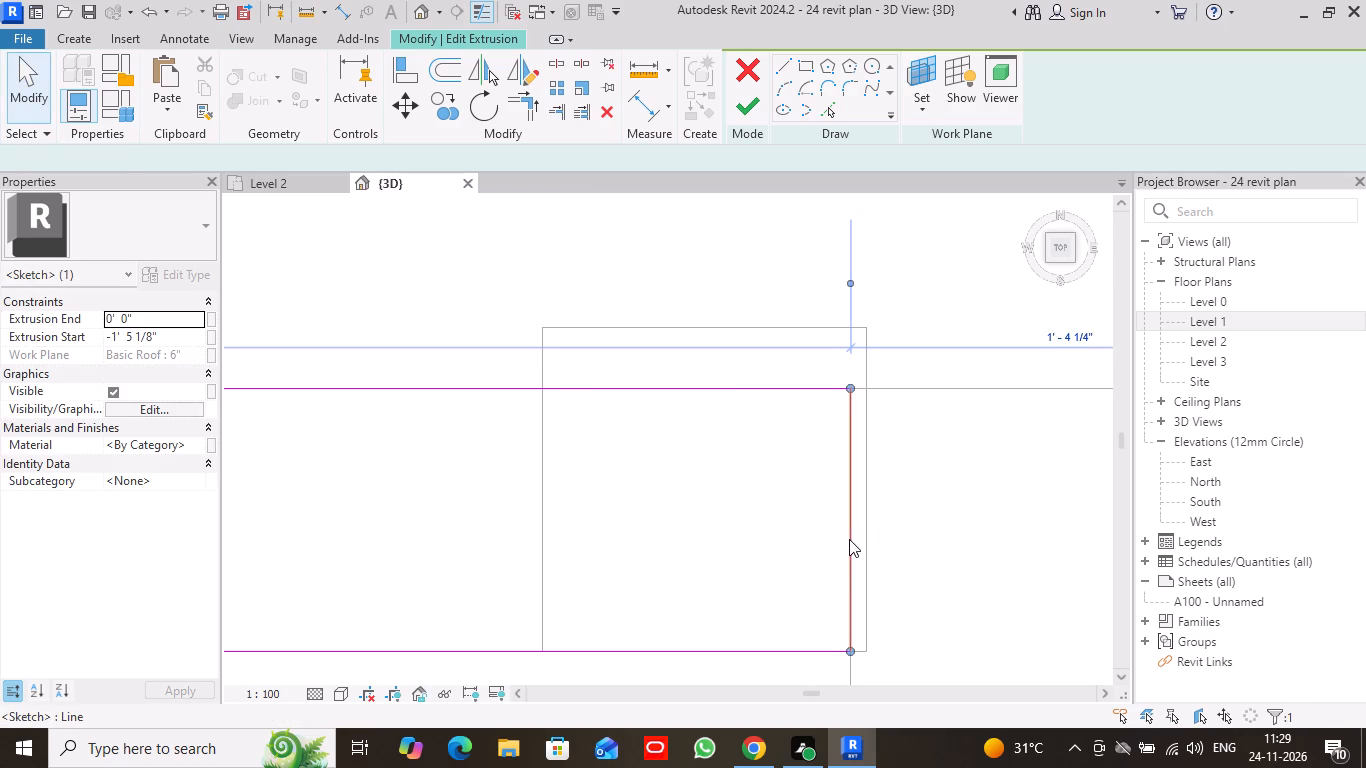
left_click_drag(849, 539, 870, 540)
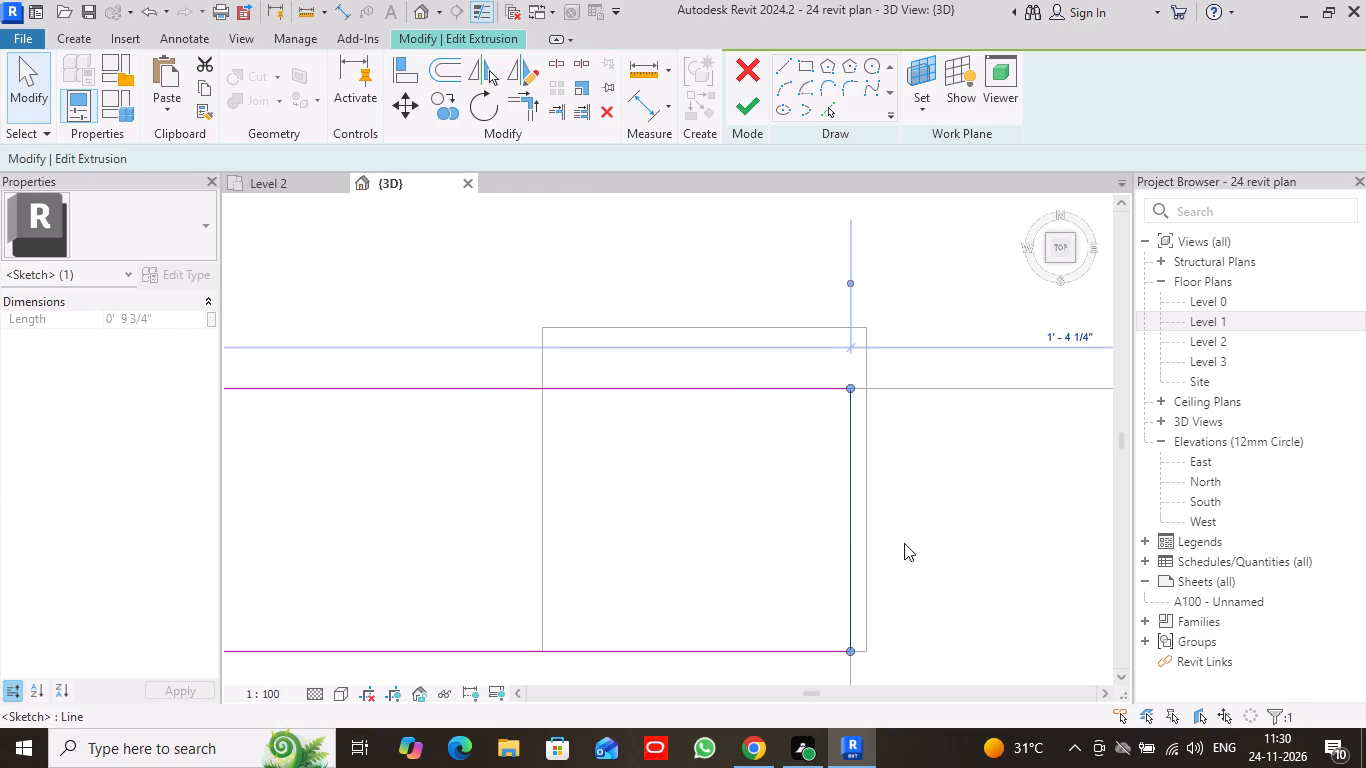
Finish the sketch edit of the slatted roof frame extrusion.
scroll(905, 542, "down", 2)
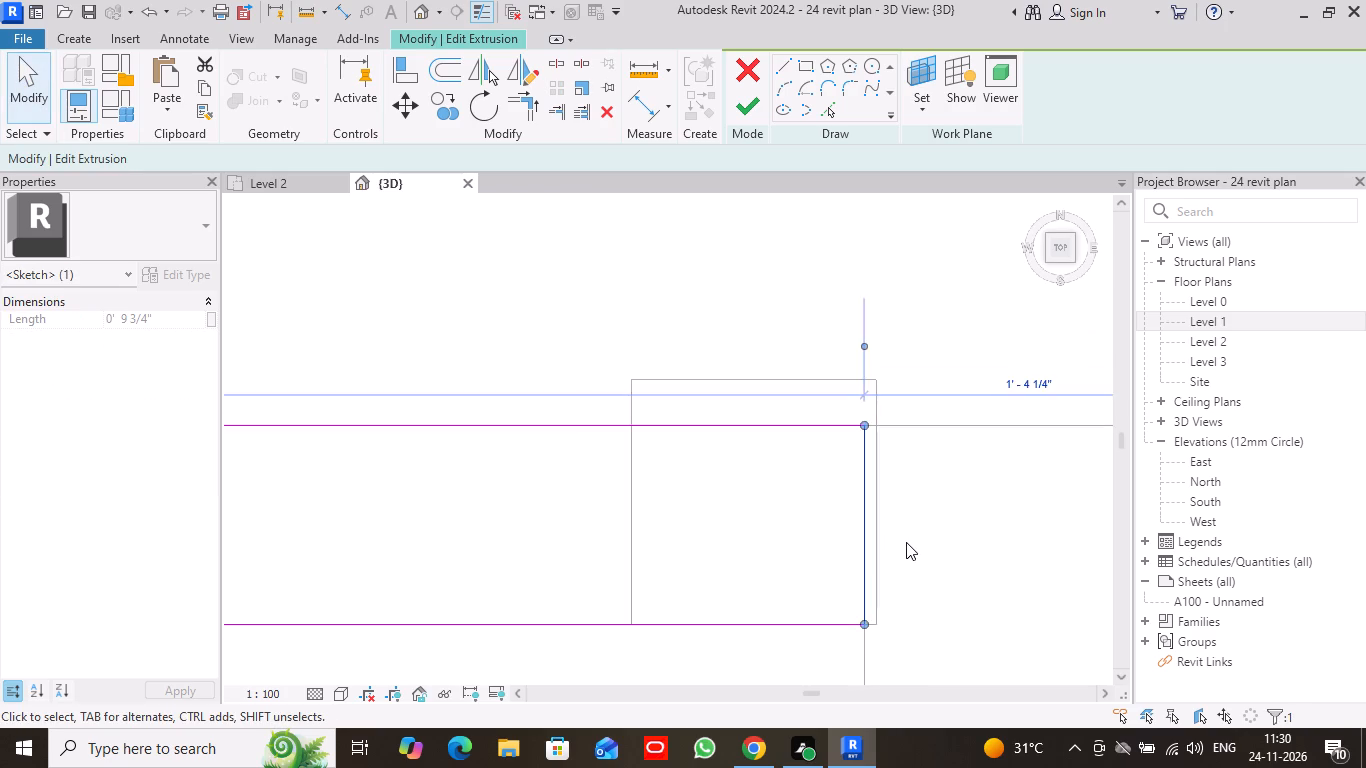
scroll(906, 542, "down", 6)
middle_click_drag(969, 529, 638, 430)
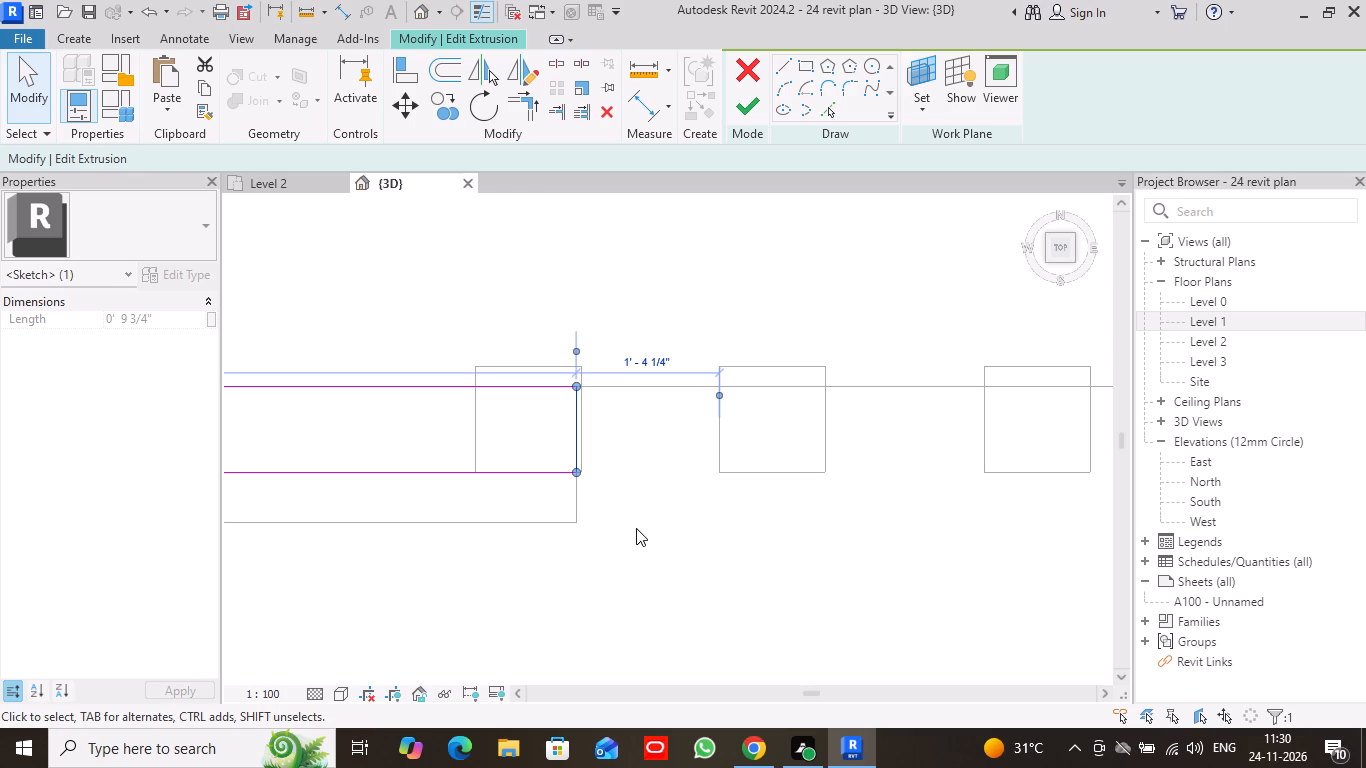
left_click(753, 112)
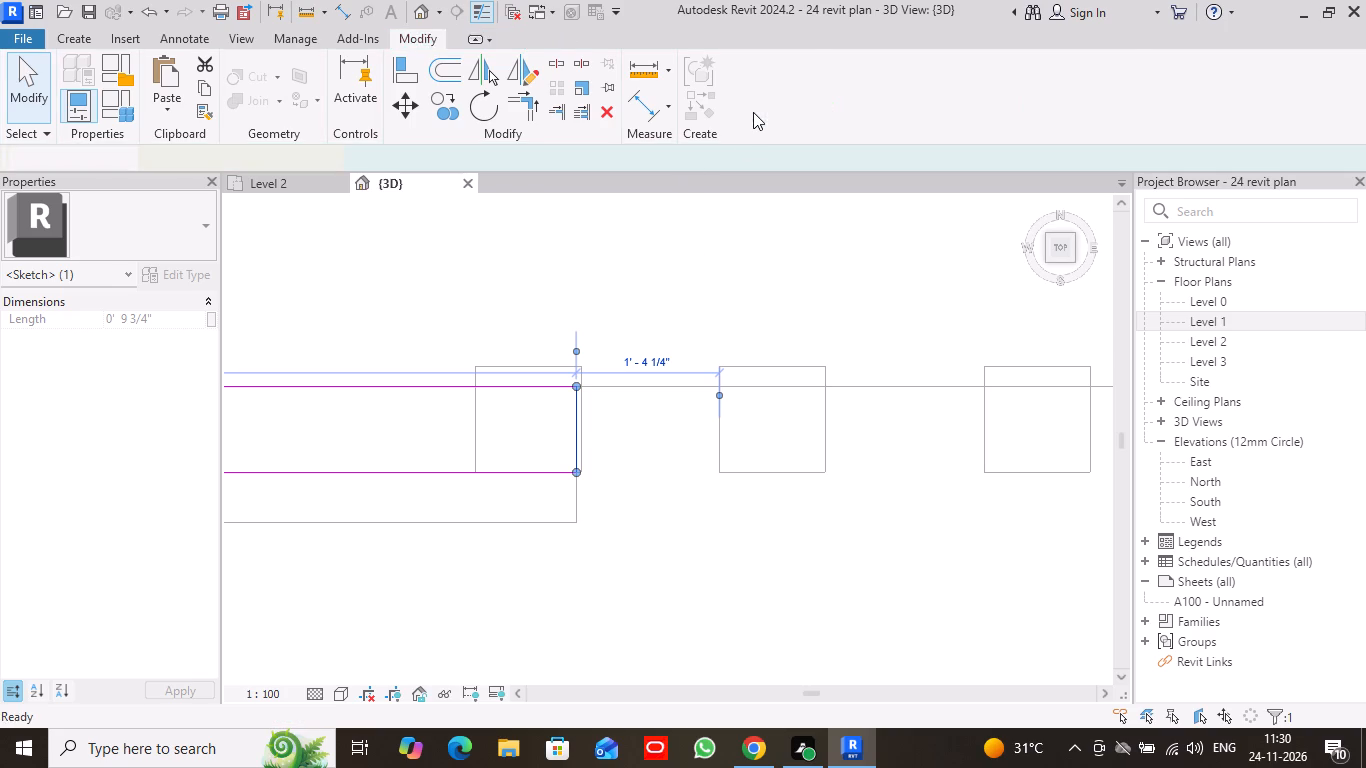
Stretch the end face of the roof frame's arm outward to the first column's outer side.
scroll(607, 462, "up", 4)
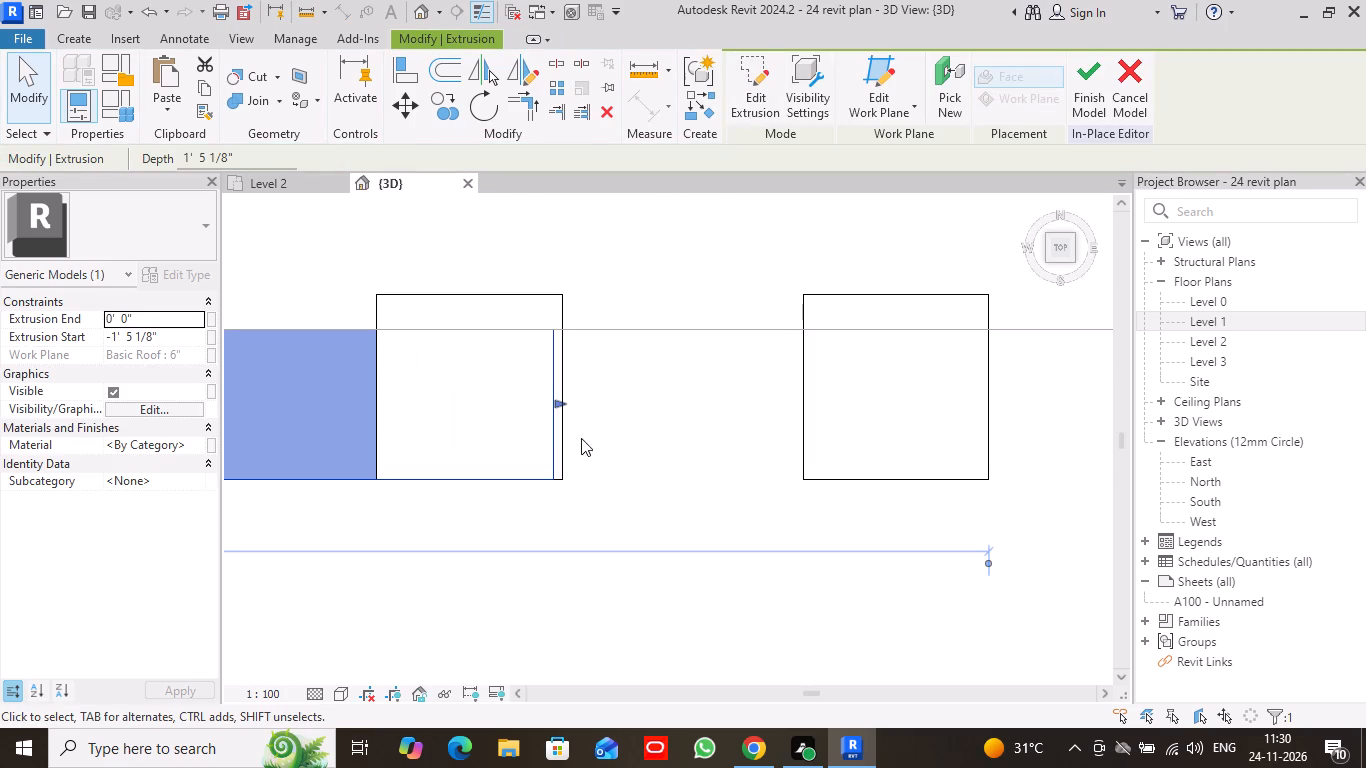
left_click(554, 402)
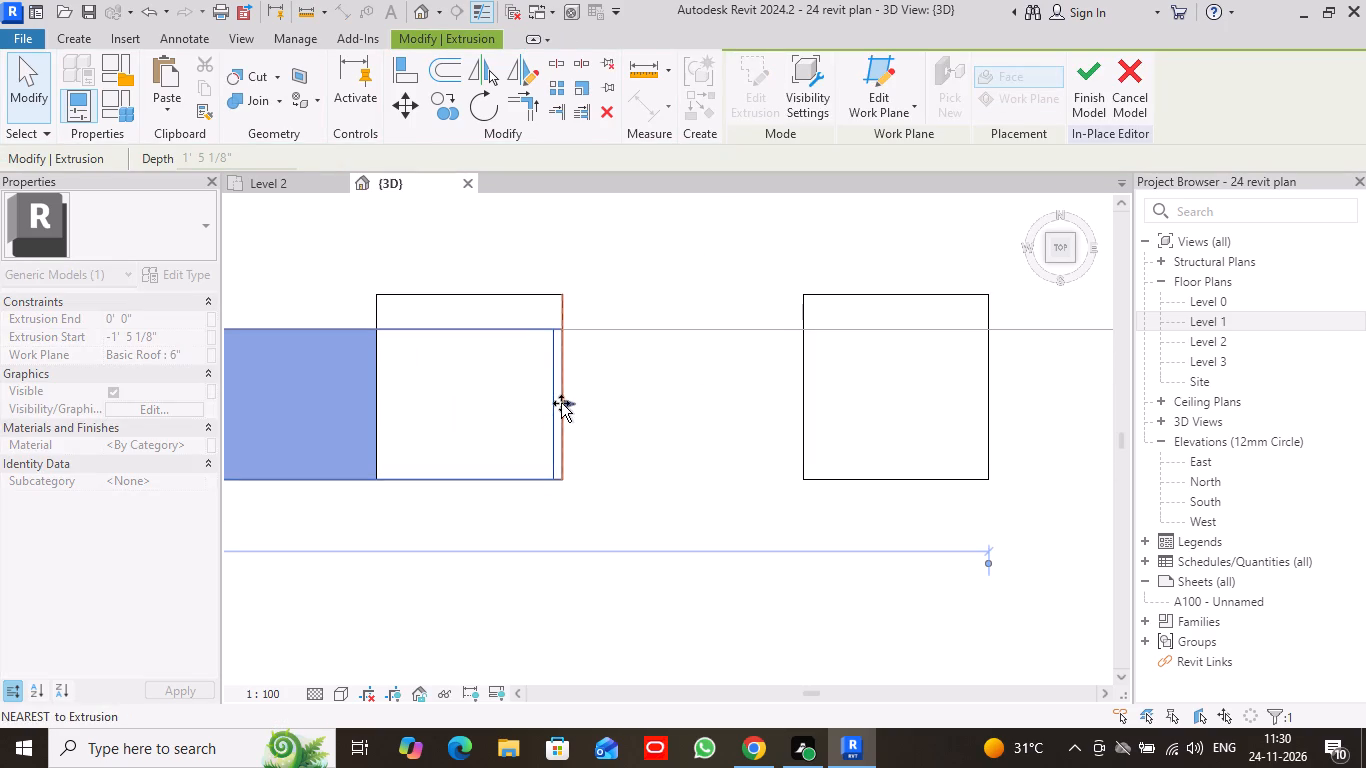
left_click(23, 92)
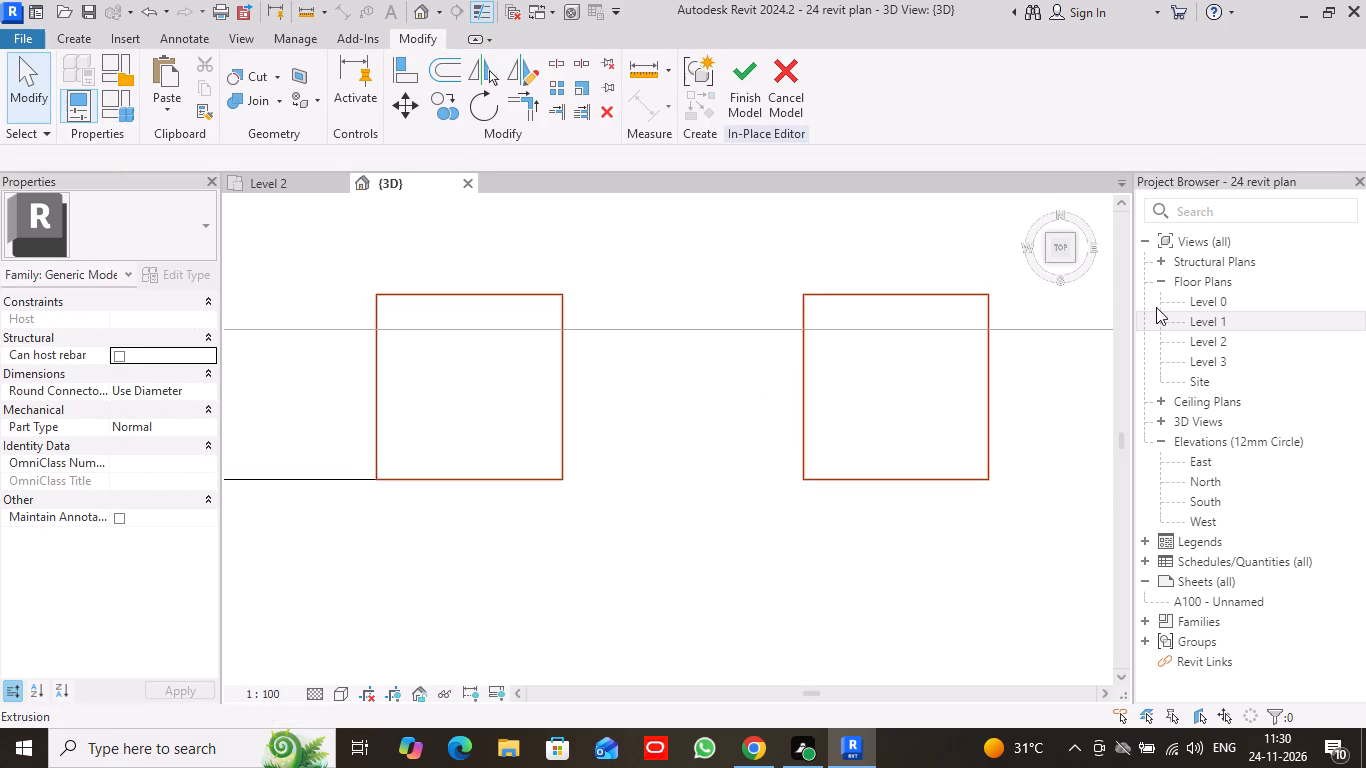
Show the model in an angled 3D view of the front corner with the Shaded visual style.
left_click_drag(1070, 260, 1012, 663)
scroll(972, 296, "down", 15)
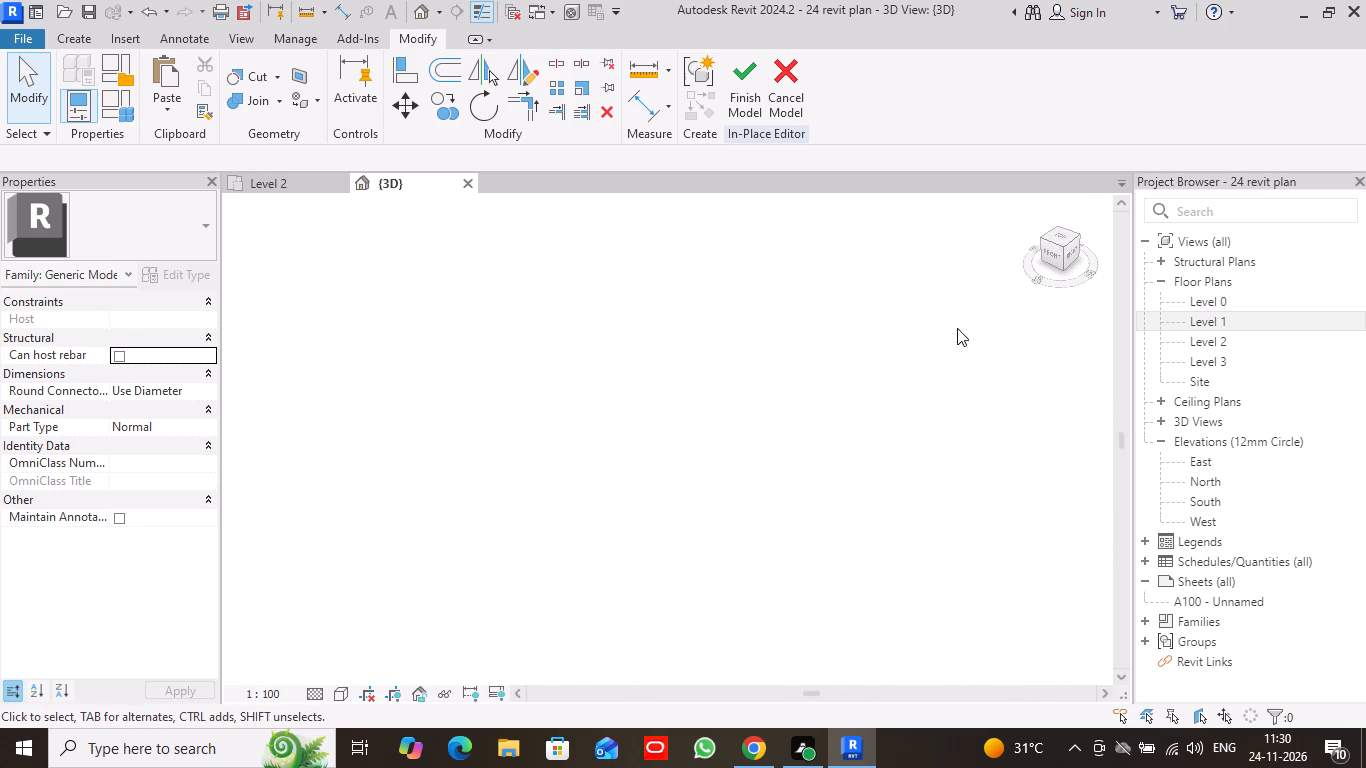
middle_click_drag(947, 299, 900, 539)
scroll(783, 285, "down", 3)
middle_click_drag(696, 307, 880, 641)
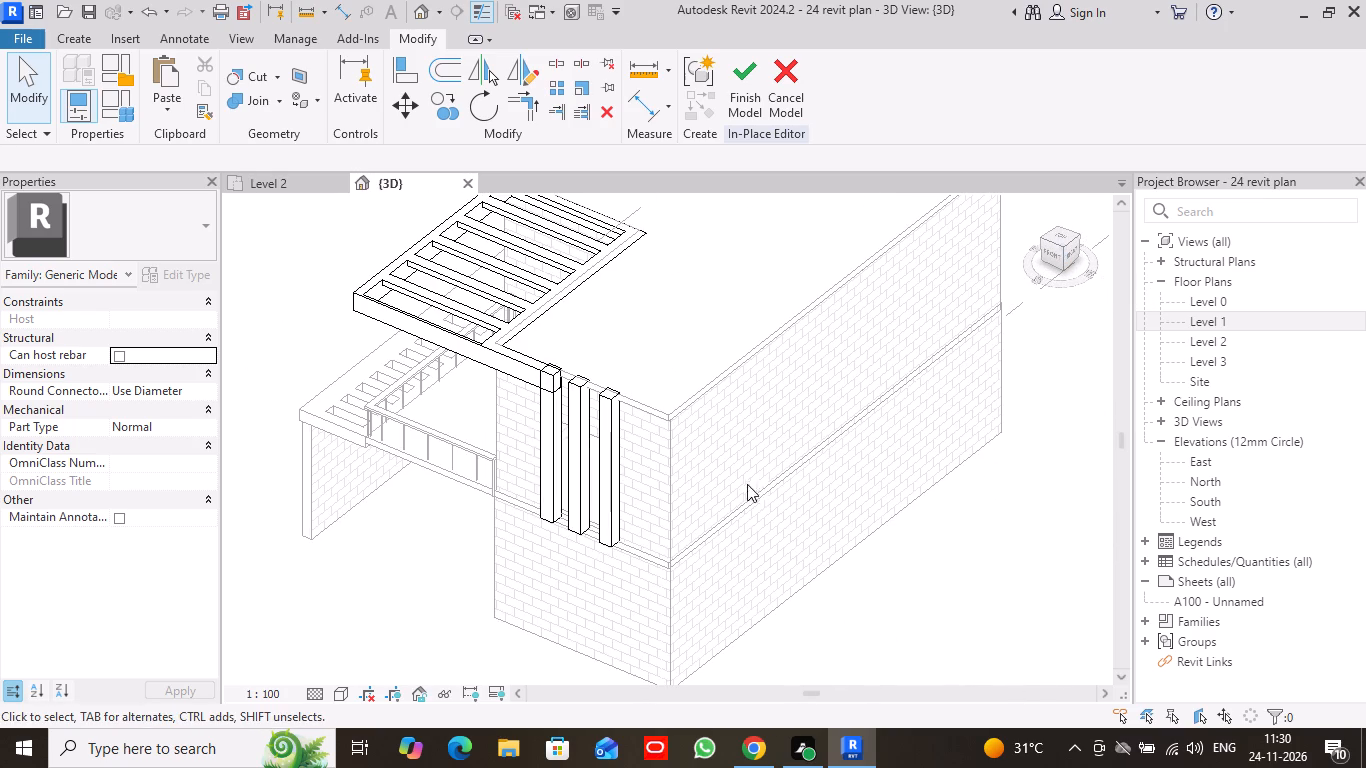
scroll(593, 401, "up", 5)
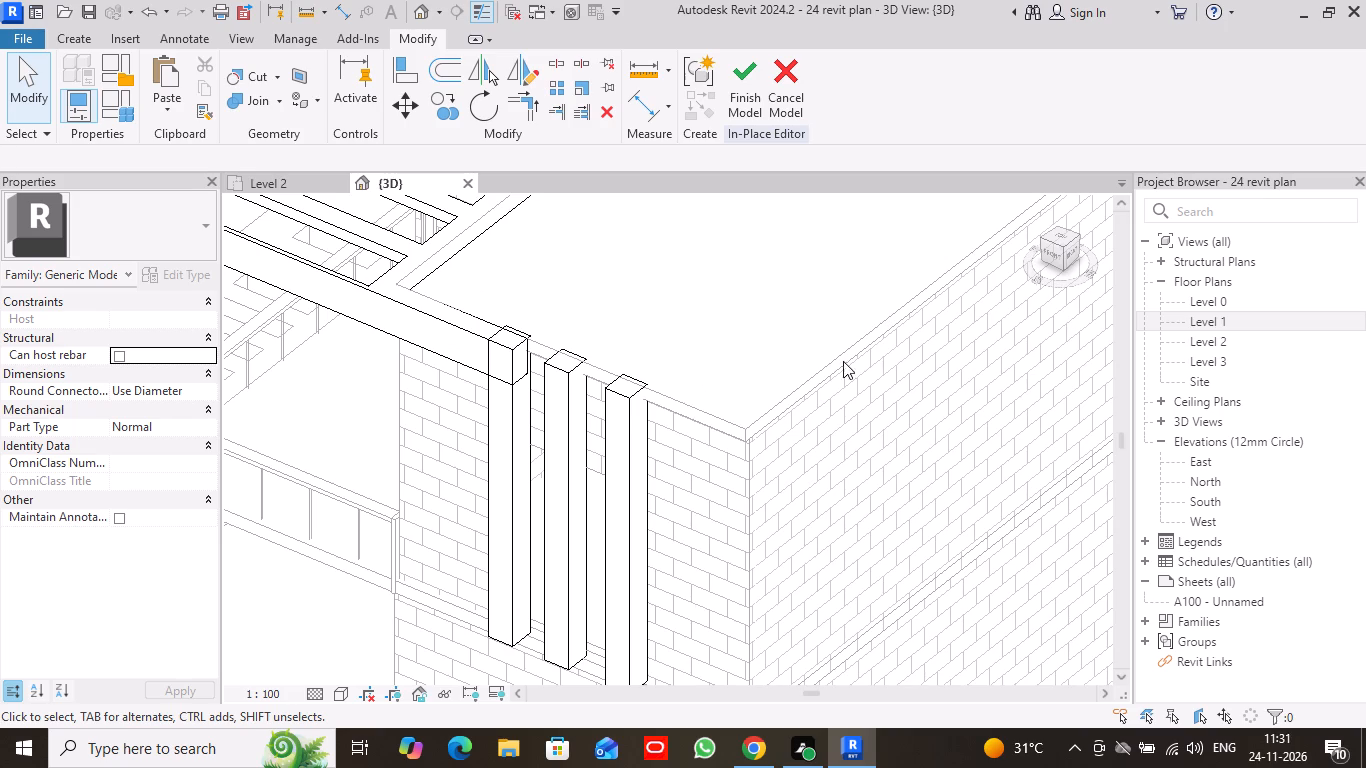
left_click(336, 693)
left_click(383, 614)
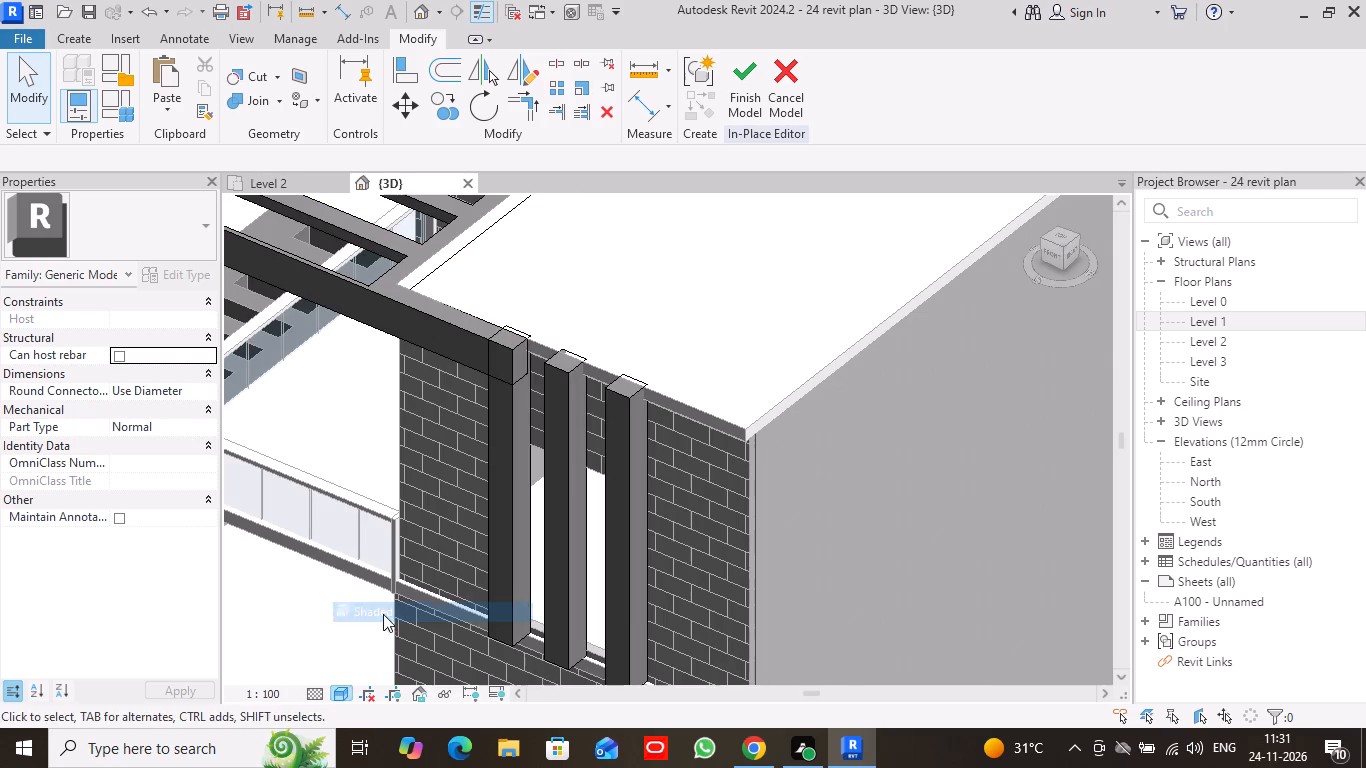
Examine how the slatted roof frame meets the first column and how the three columns sit against the front wall.
scroll(662, 468, "down", 2)
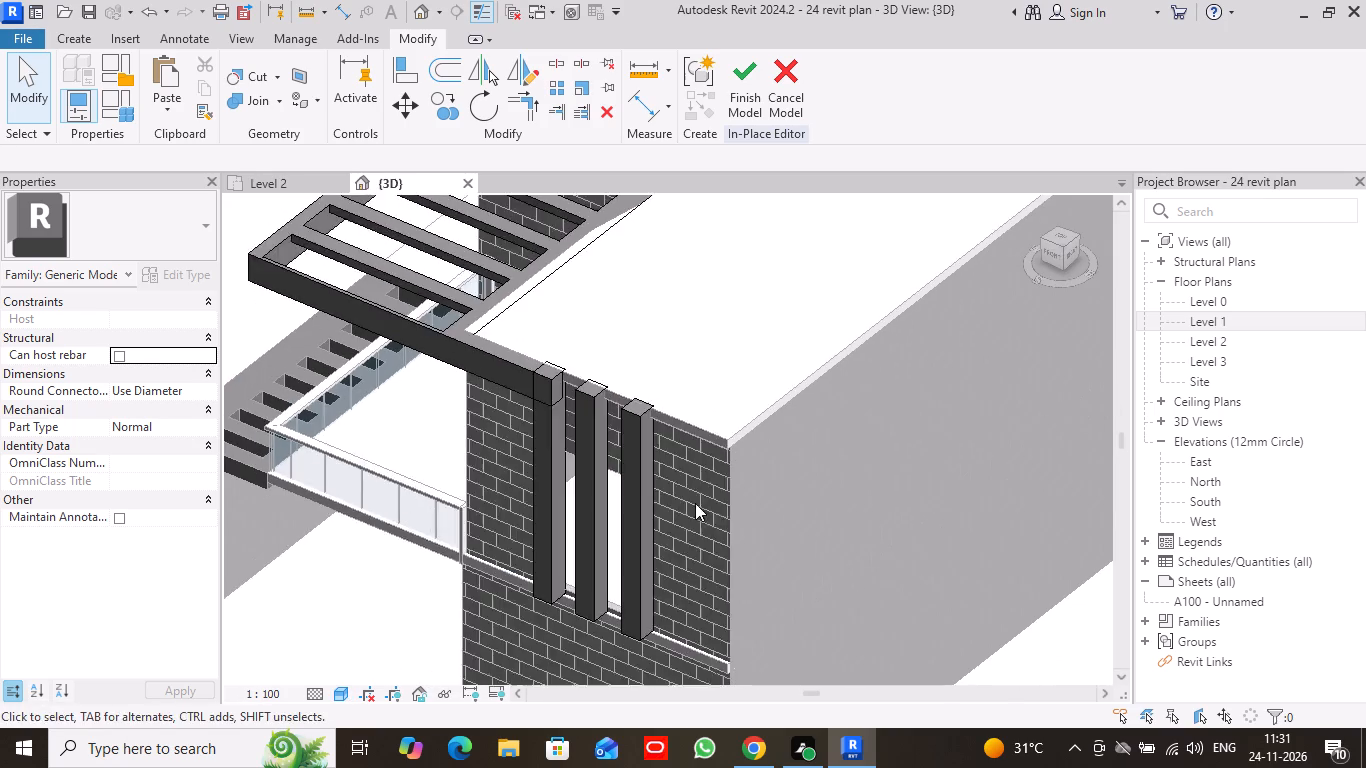
middle_click_drag(695, 503, 764, 444)
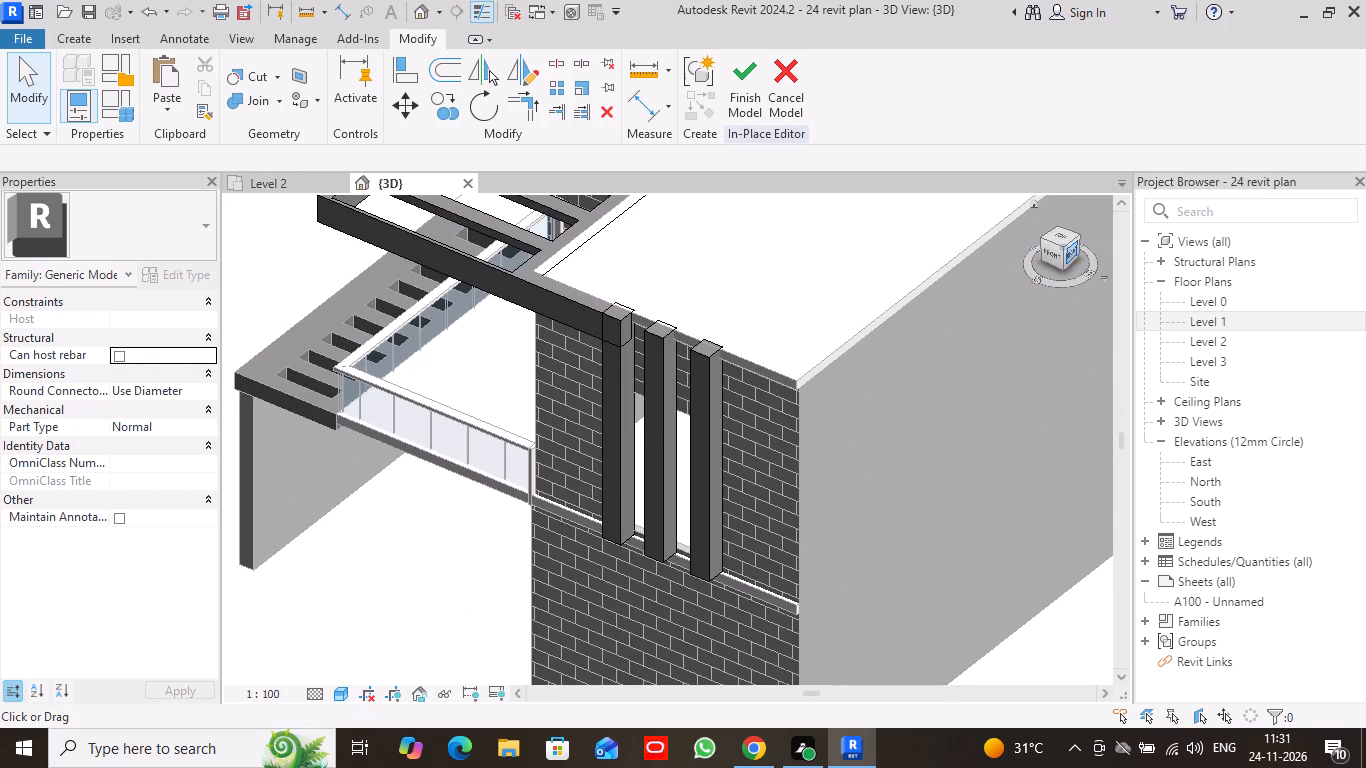
left_click_drag(1063, 252, 1060, 231)
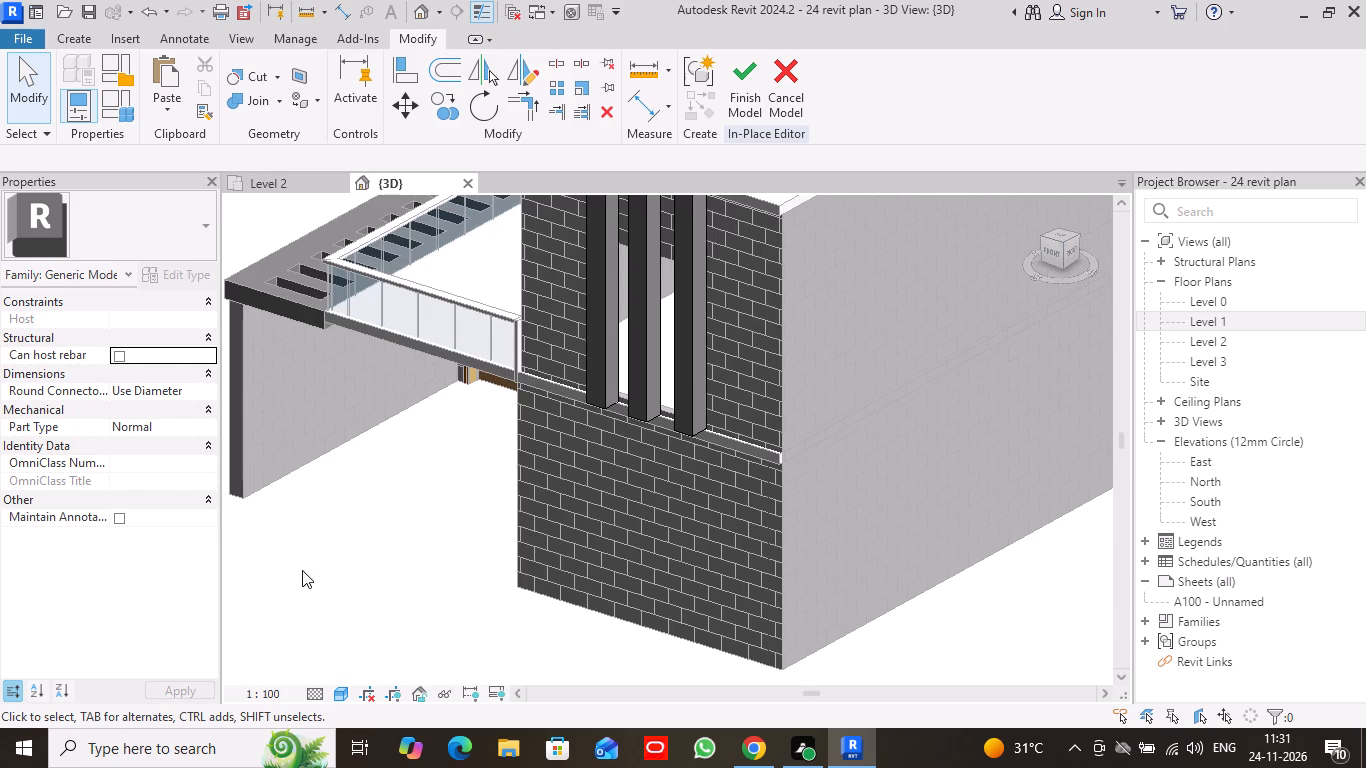
scroll(402, 504, "down", 5)
middle_click_drag(395, 509, 480, 545)
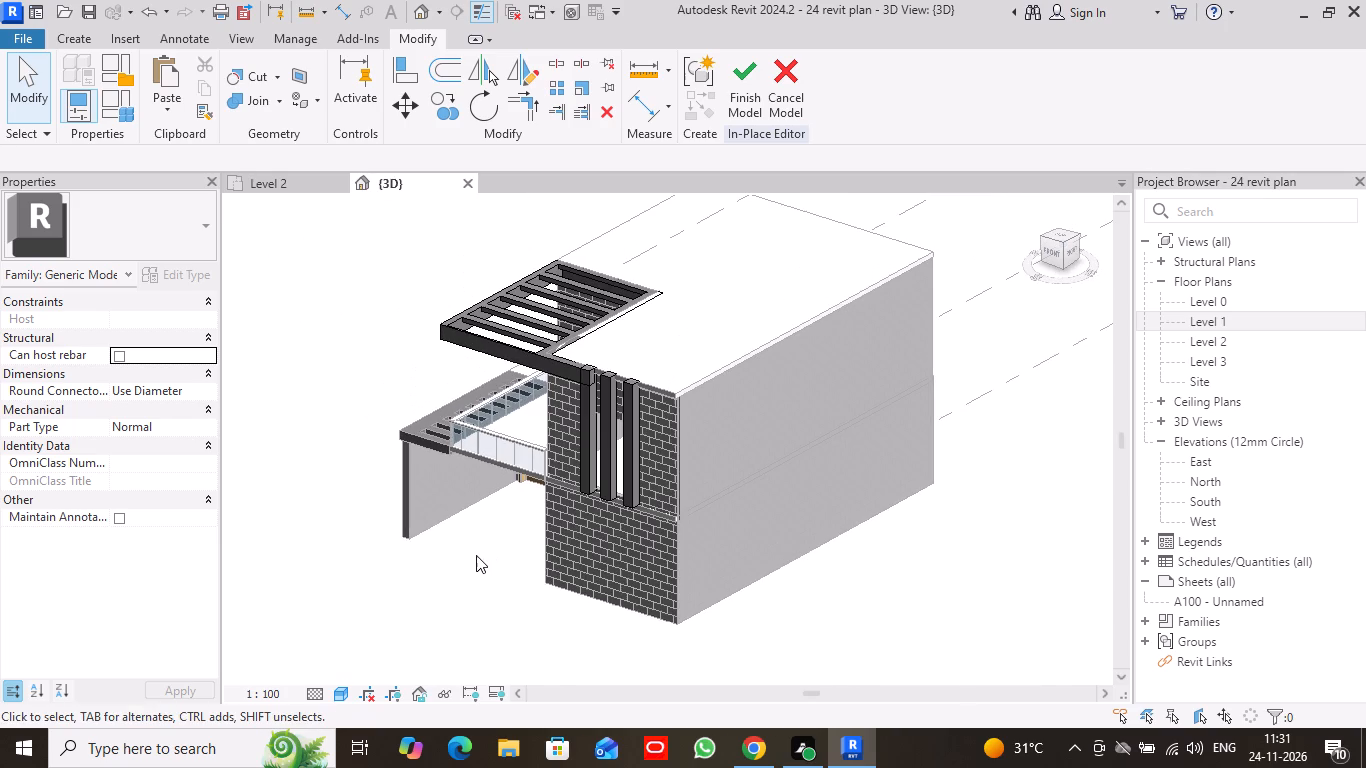
scroll(578, 410, "up", 8)
scroll(584, 401, "down", 1)
scroll(584, 401, "up", 2)
scroll(602, 413, "down", 1)
scroll(602, 413, "up", 1)
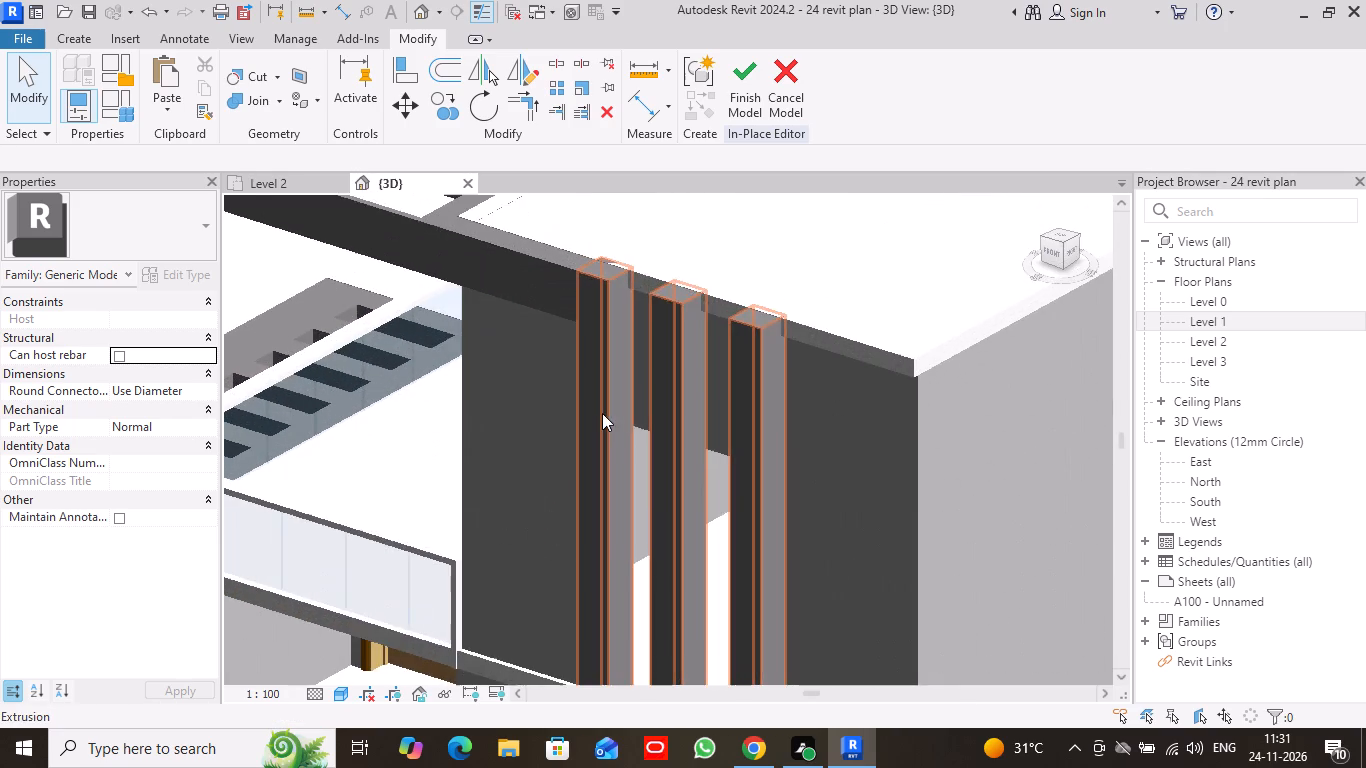
middle_click_drag(413, 346, 376, 477)
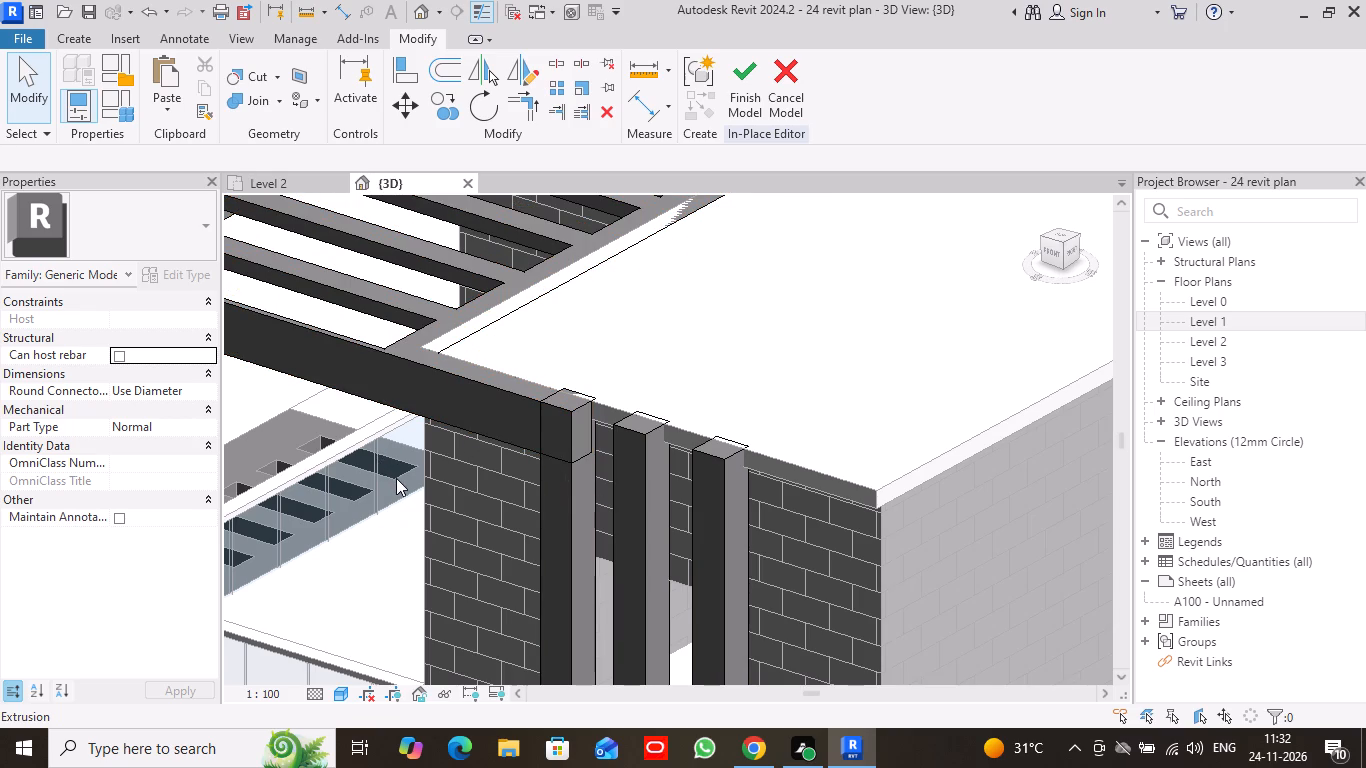
scroll(816, 434, "down", 2)
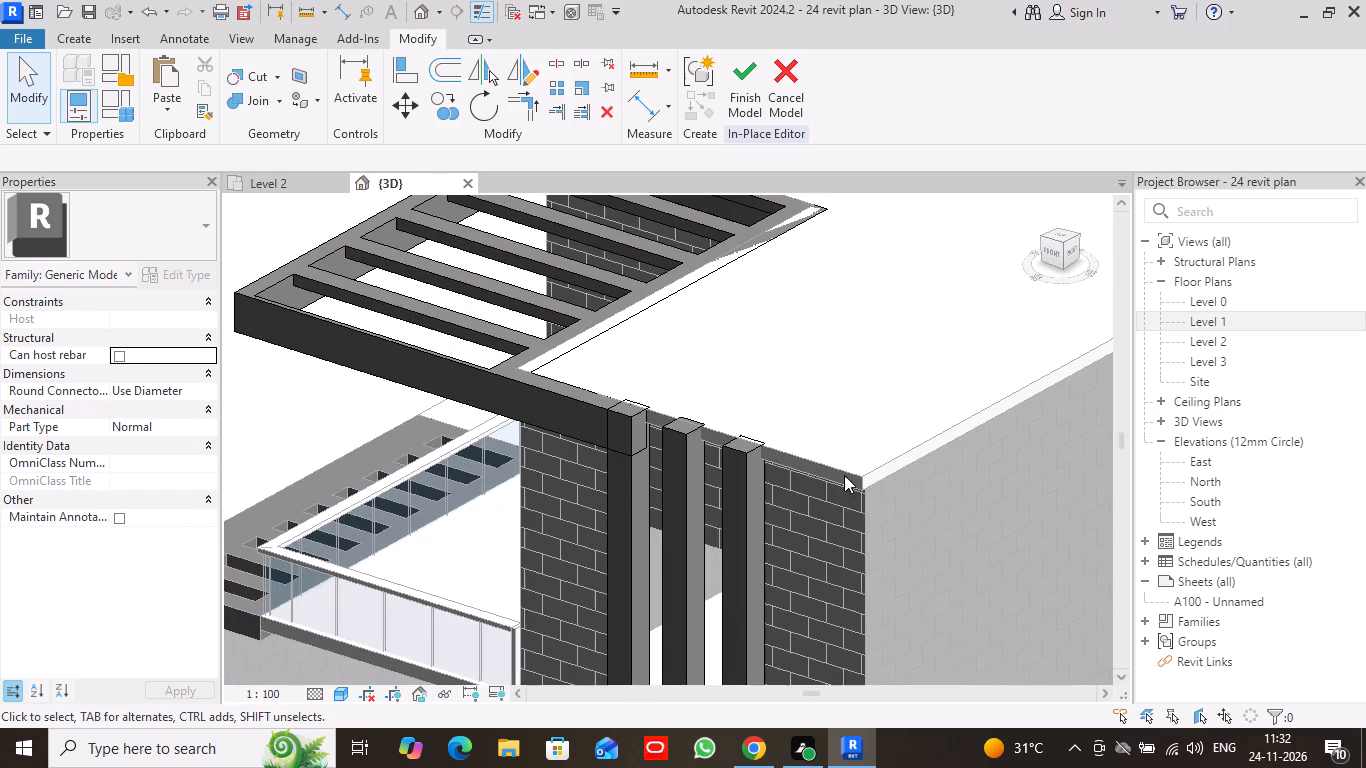
middle_click_drag(889, 439, 909, 319)
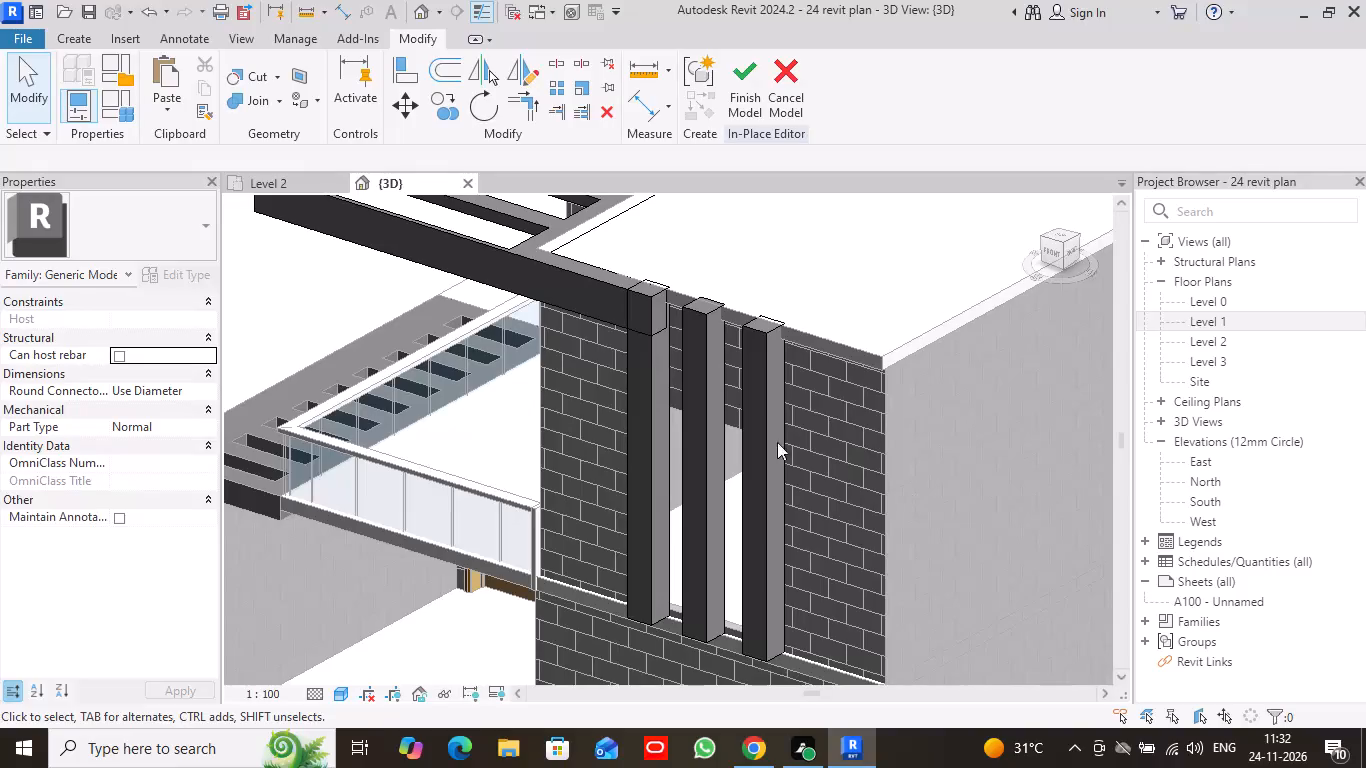
Create an extrusion similar to the columns on the front wall's outer end, sketched as a rectangle about 3' 1 19/32" wide by 12' 0" high.
left_click(704, 437)
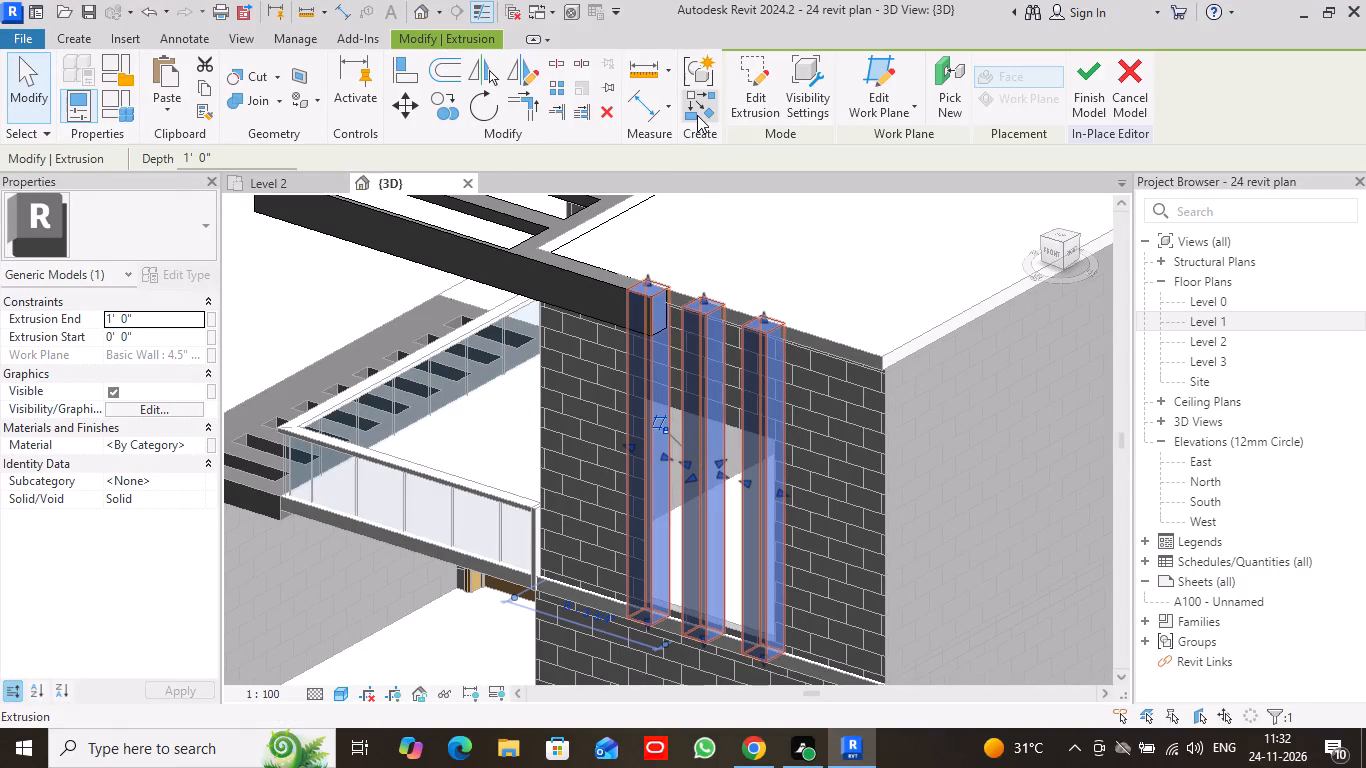
left_click(697, 115)
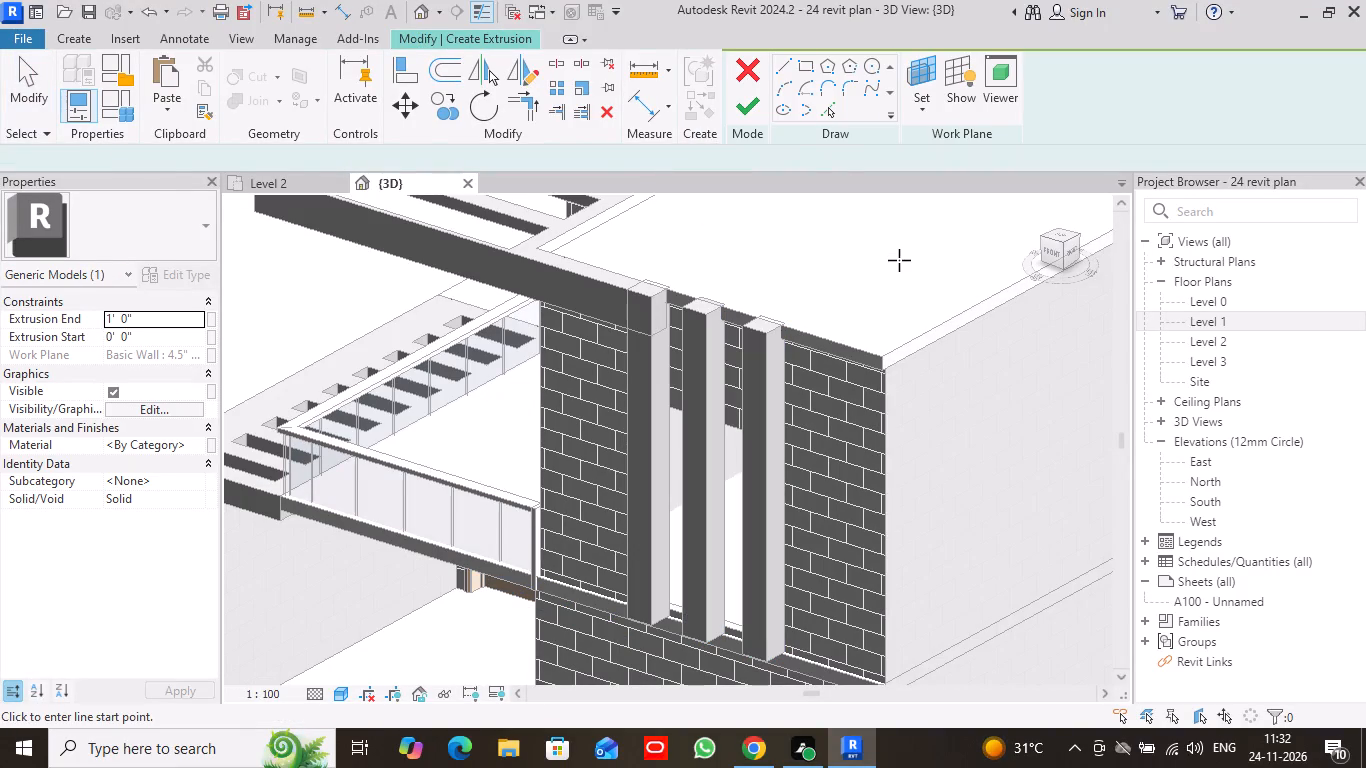
left_click(1055, 252)
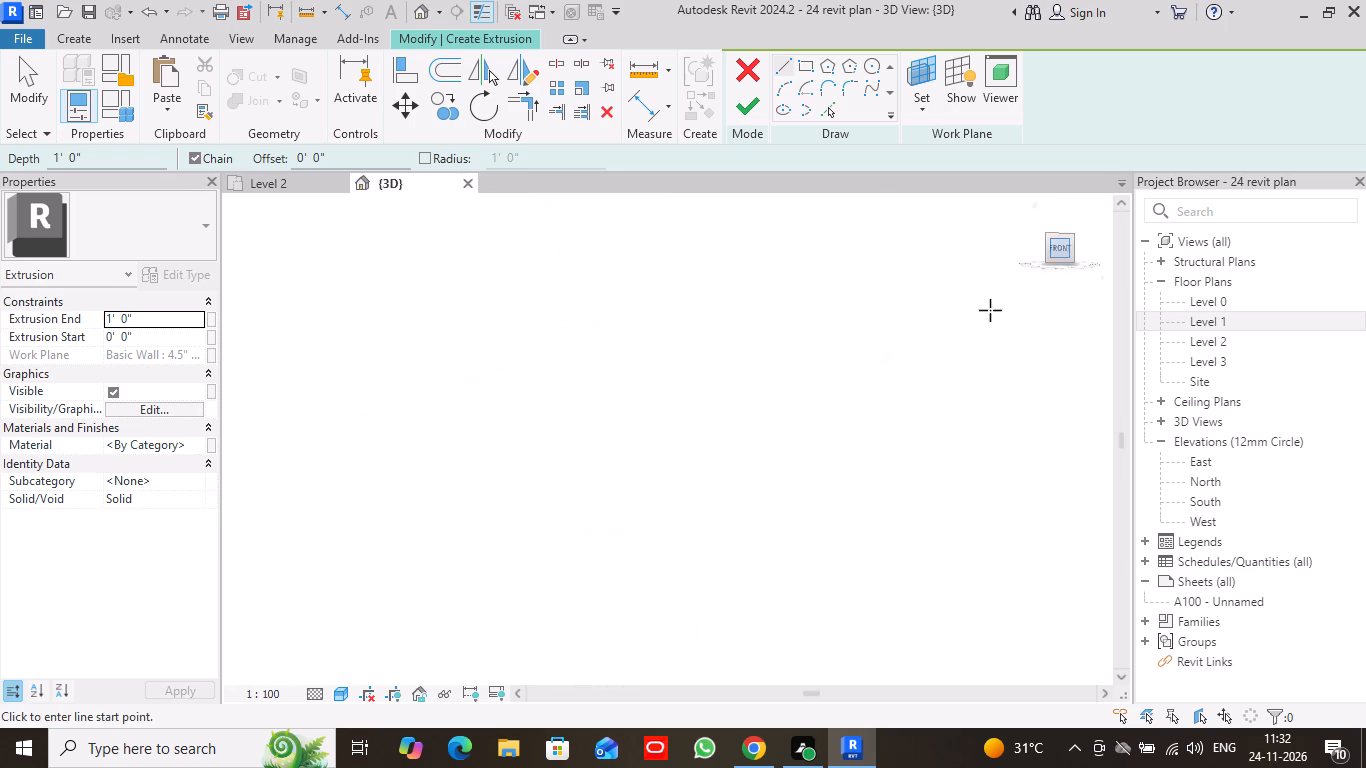
scroll(689, 464, "up", 4)
scroll(683, 458, "down", 1)
scroll(683, 458, "up", 4)
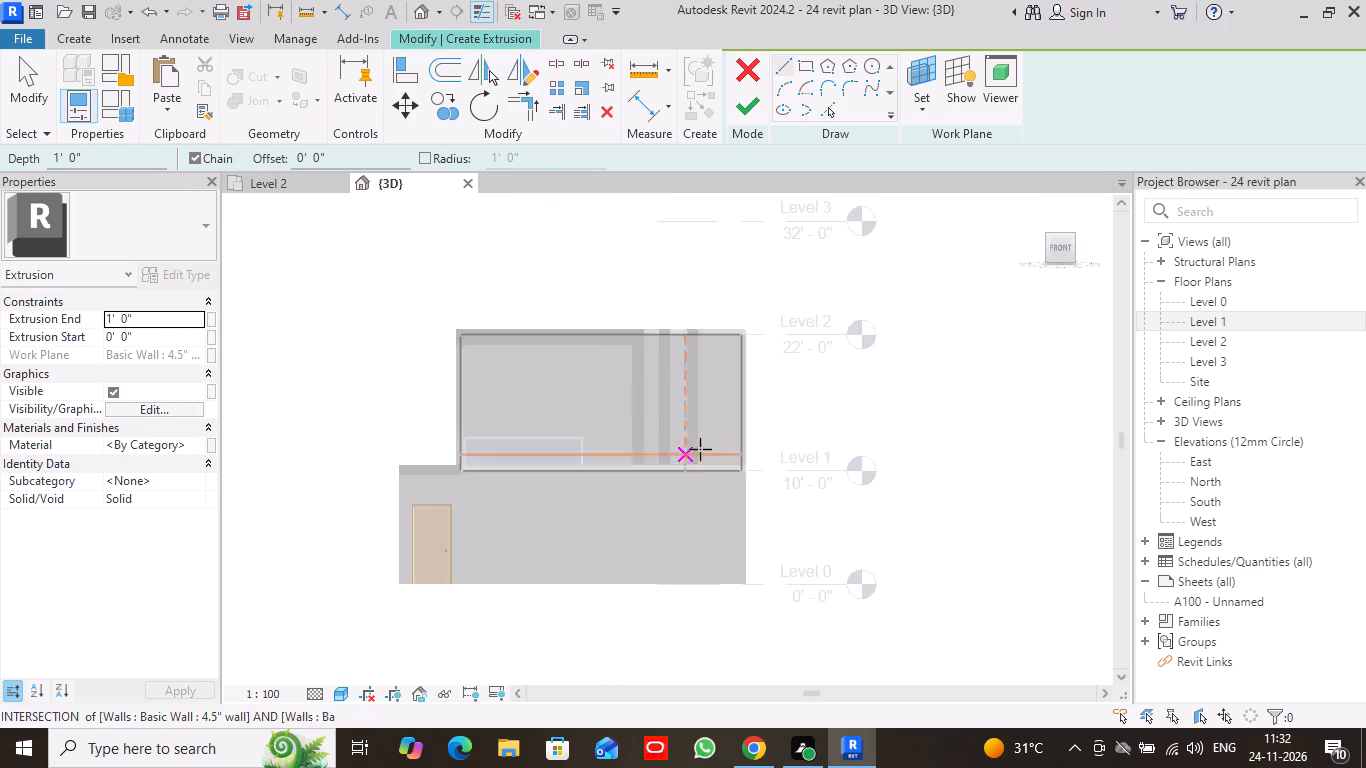
scroll(700, 449, "up", 2)
scroll(706, 446, "down", 1)
scroll(708, 444, "up", 1)
middle_click_drag(805, 396, 863, 486)
scroll(834, 435, "up", 3)
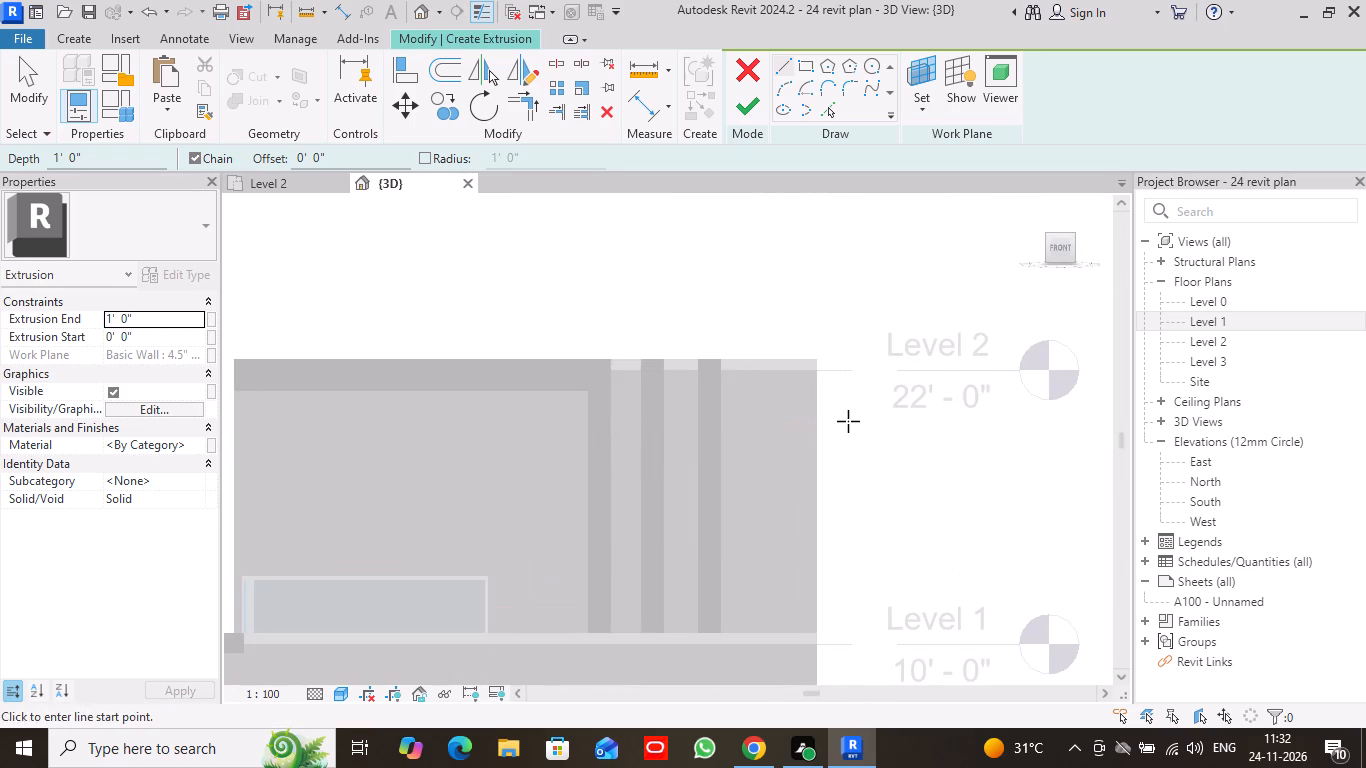
middle_click_drag(848, 421, 892, 408)
scroll(892, 408, "up", 1)
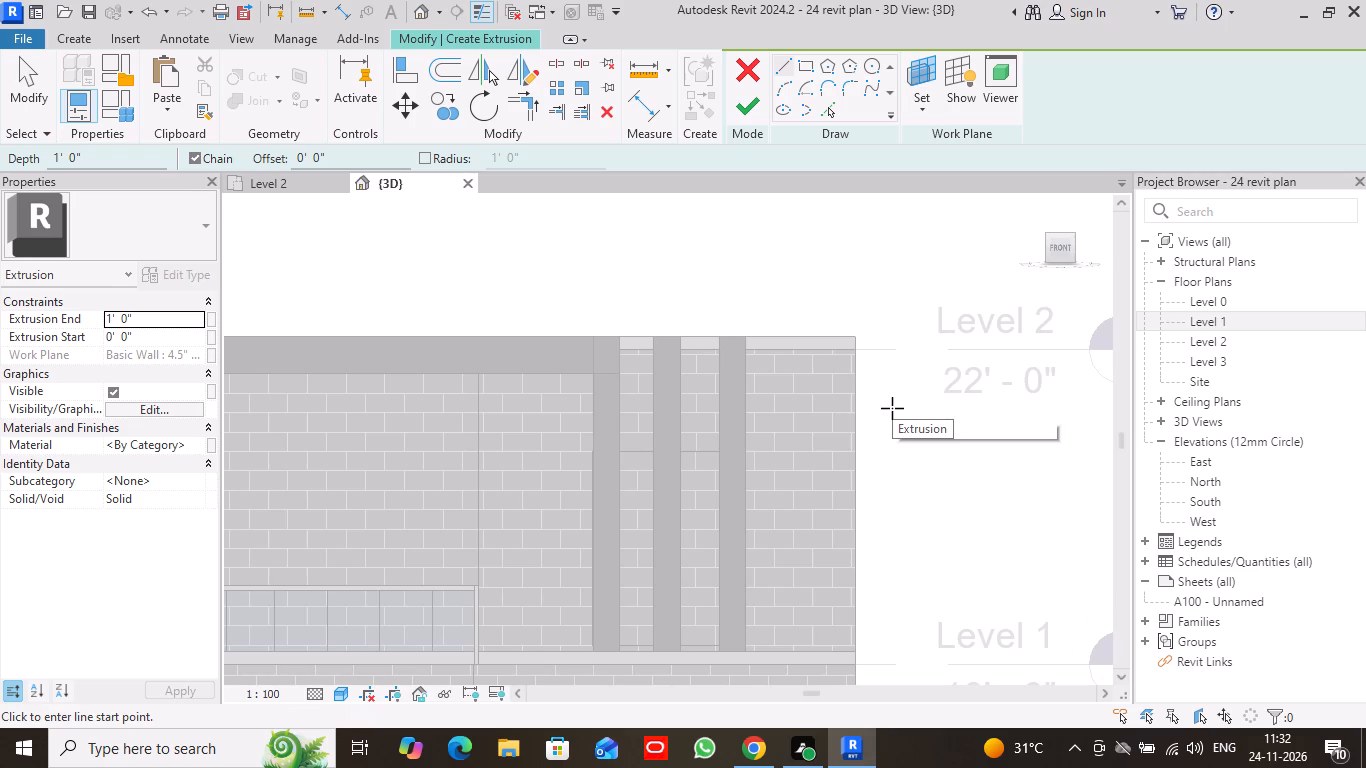
left_click(806, 69)
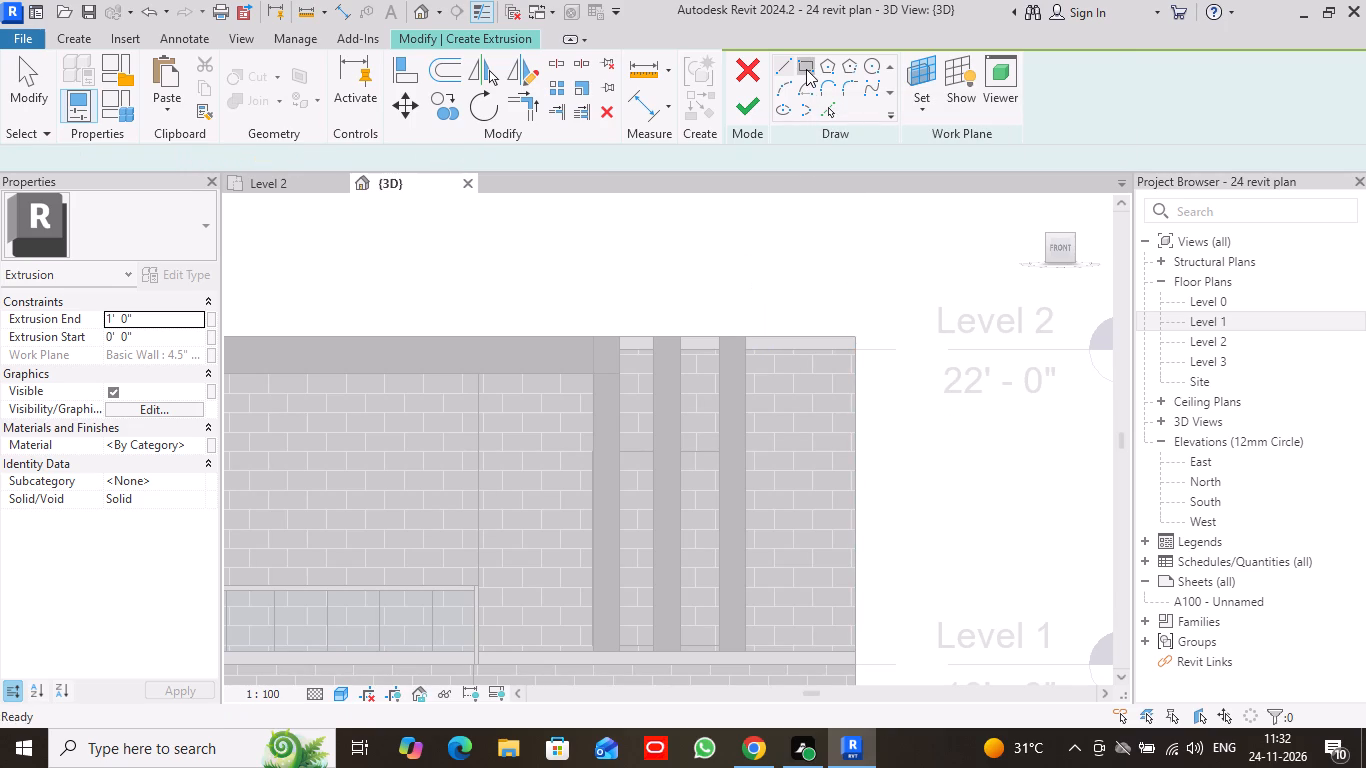
scroll(804, 379, "up", 2)
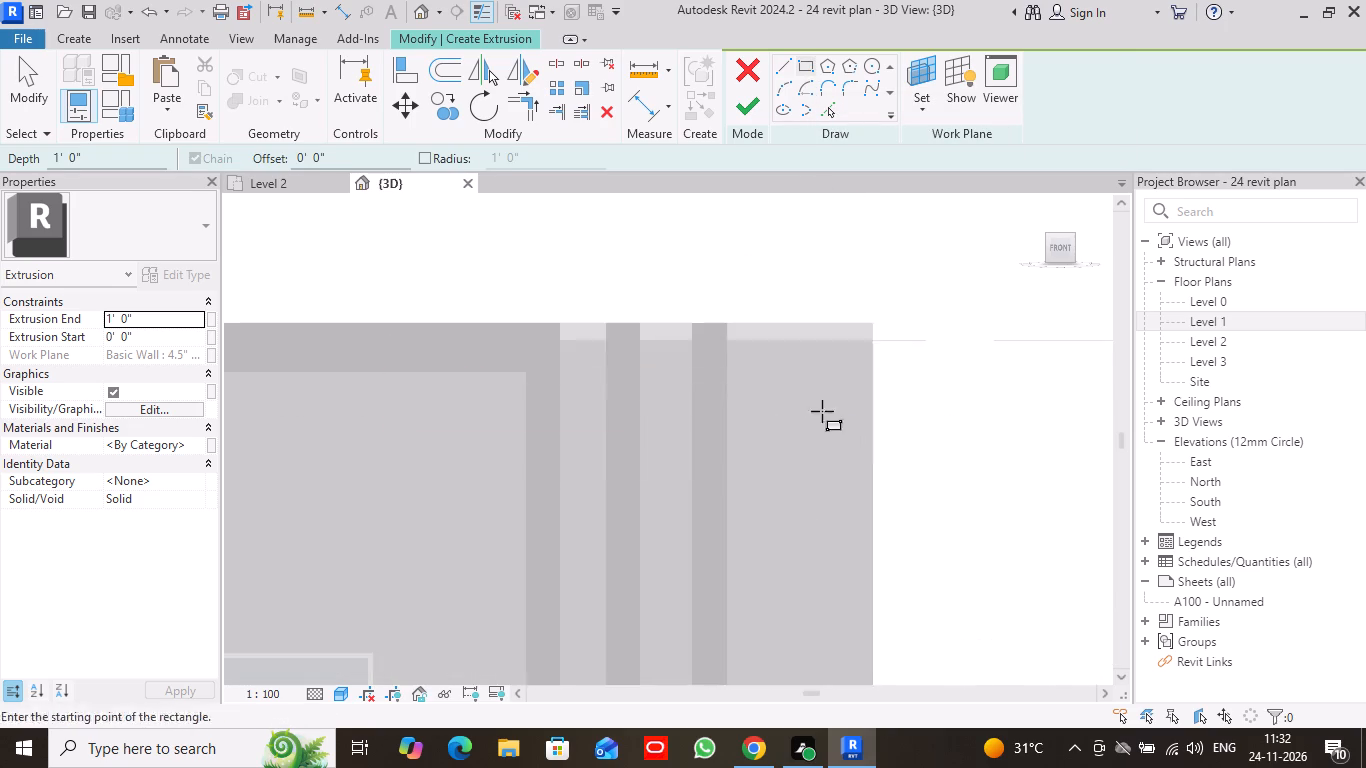
middle_click_drag(907, 446, 941, 332)
scroll(941, 332, "up", 1)
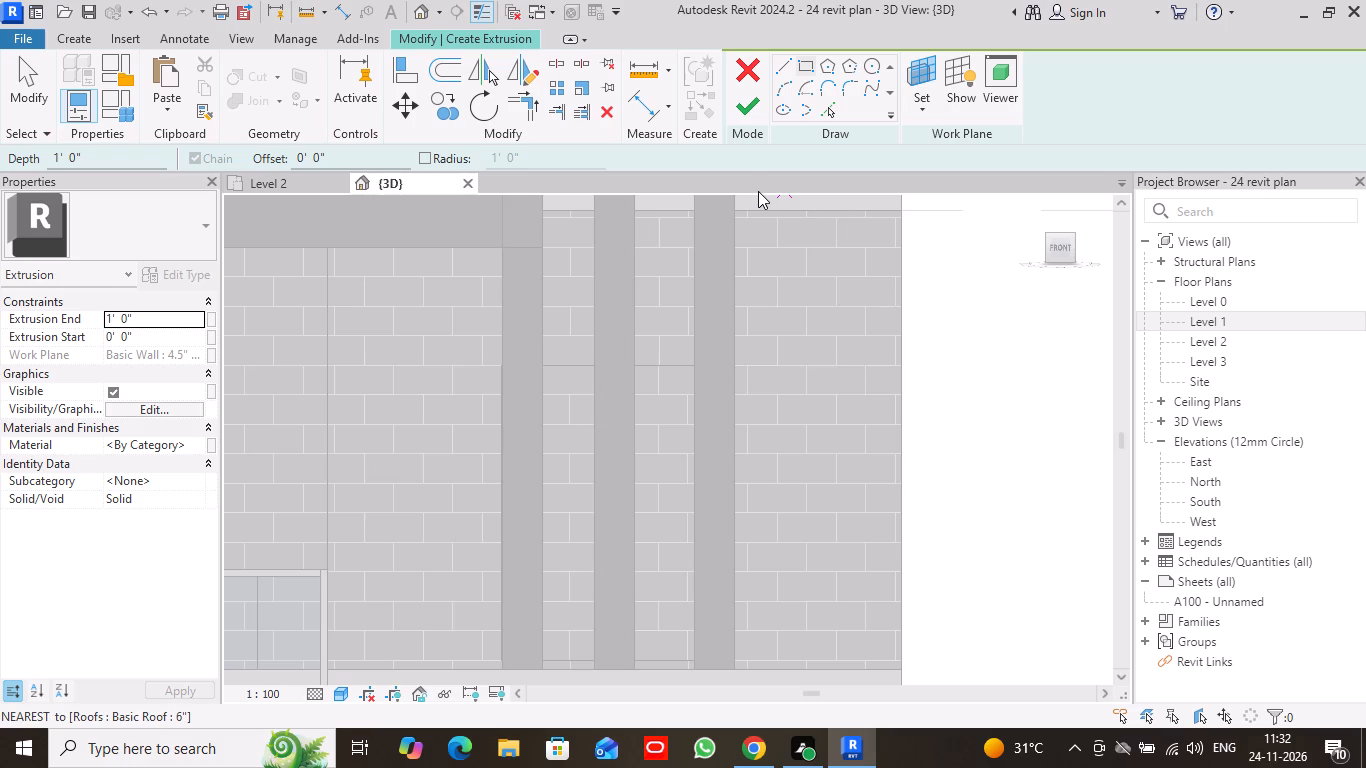
middle_click_drag(766, 200, 770, 210)
scroll(770, 210, "down", 1)
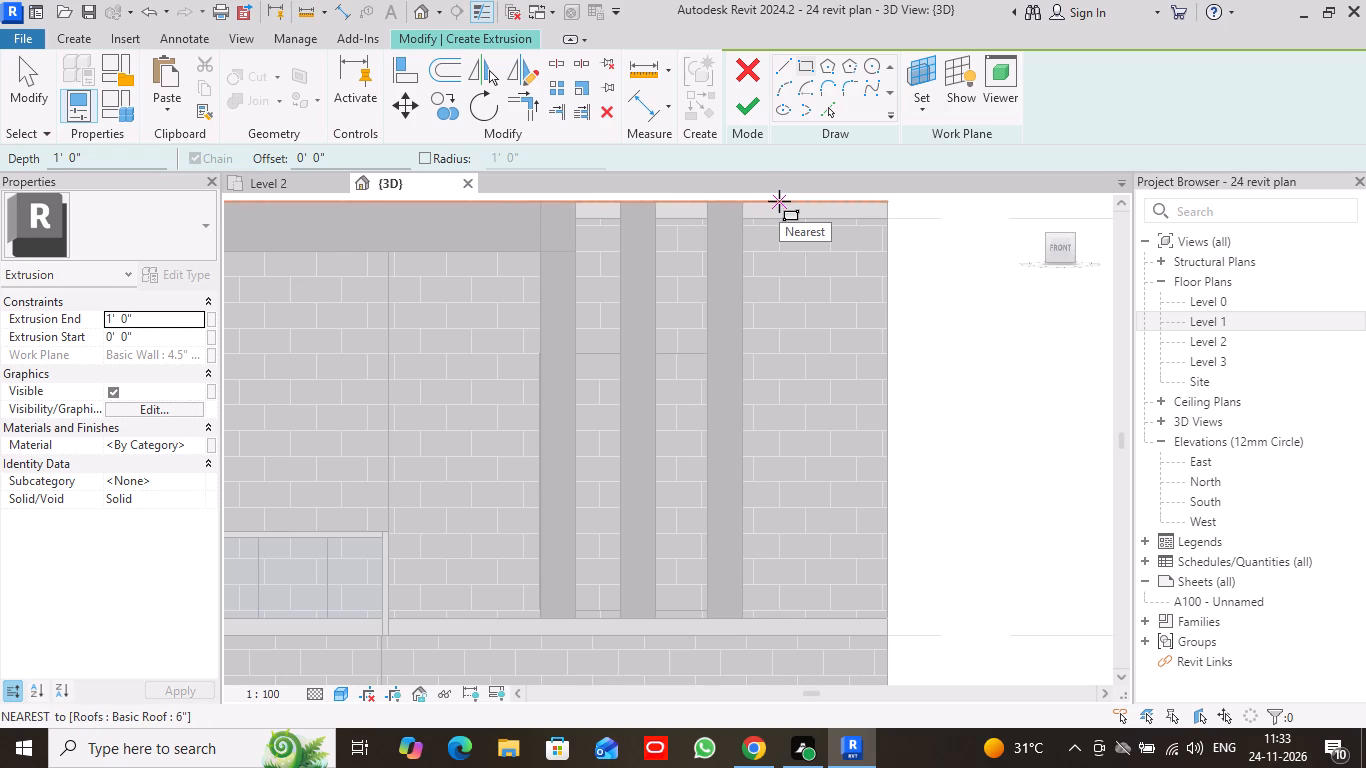
left_click(779, 201)
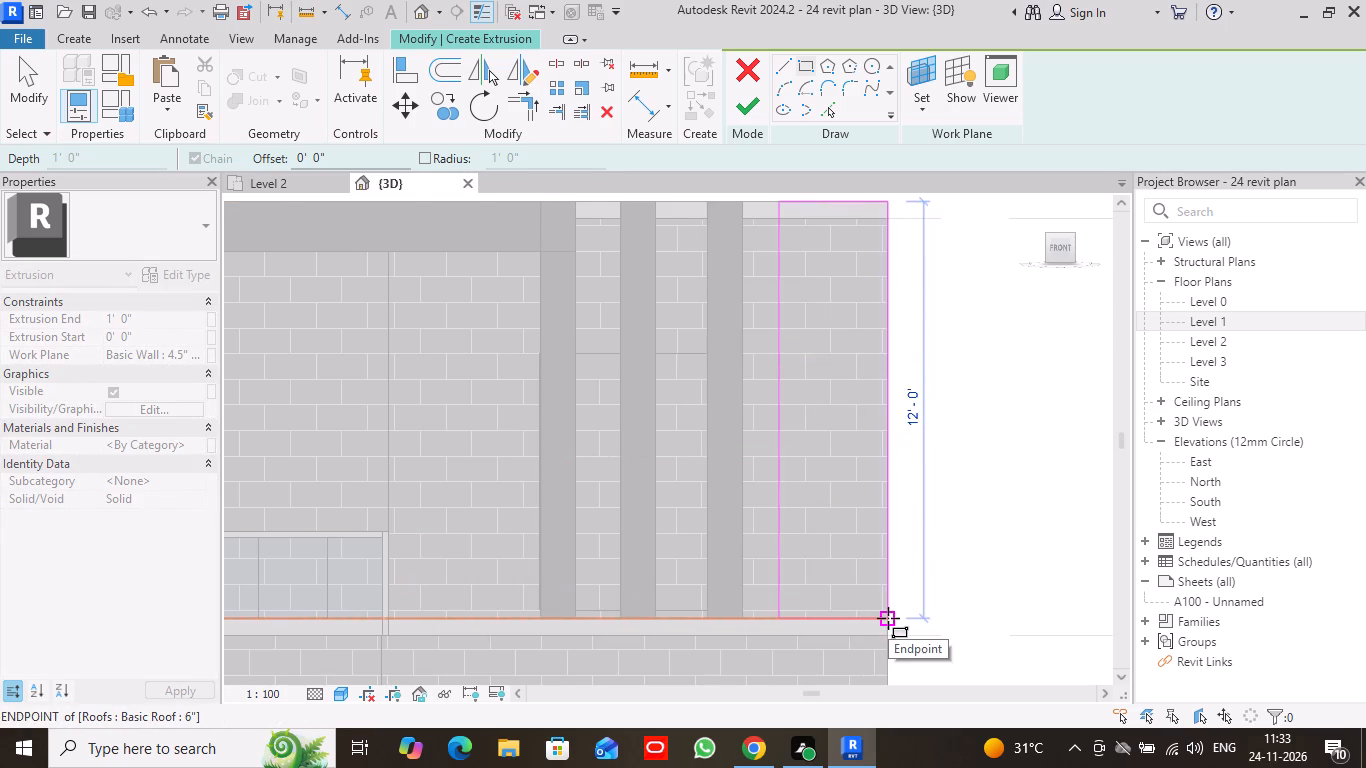
left_click(888, 618)
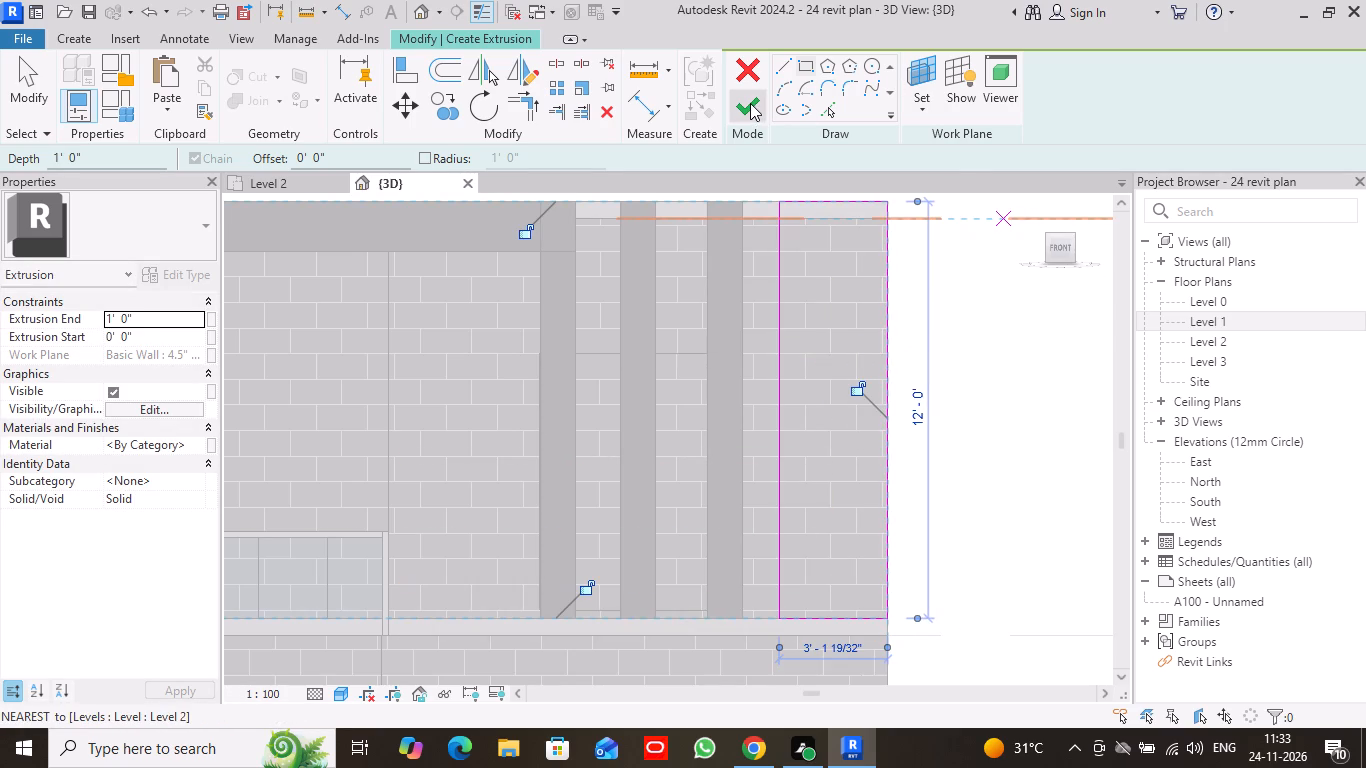
left_click(750, 103)
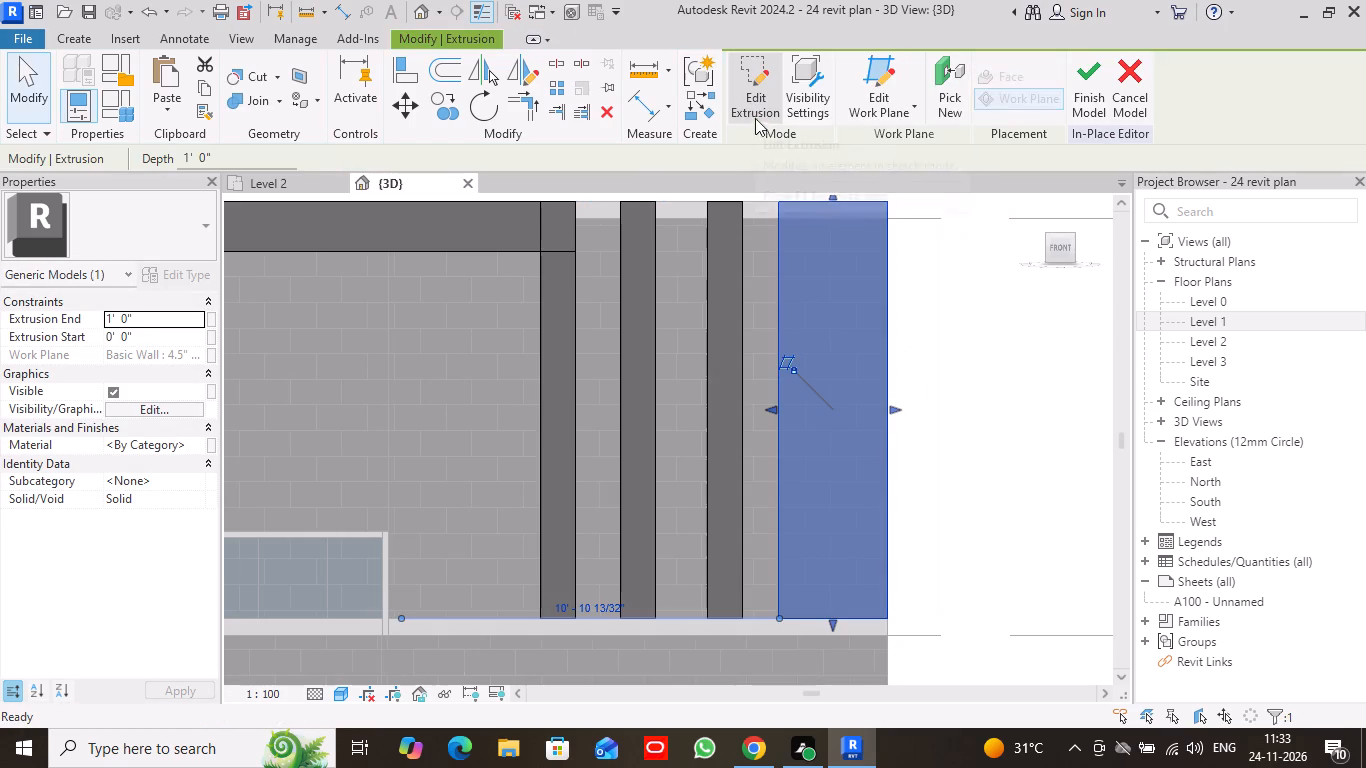
left_click(27, 89)
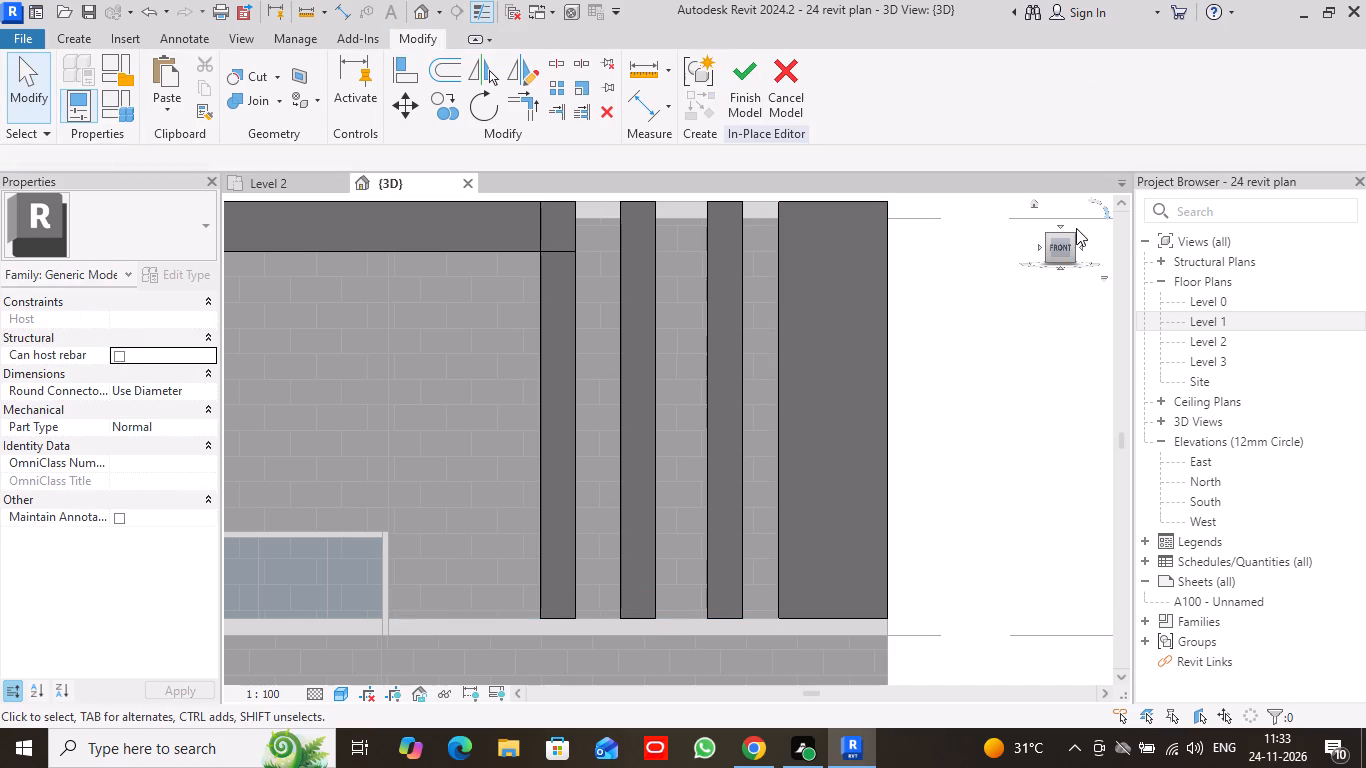
Examine how the corner panel extrusion sits against the wall, roof and columns from the right side, from above and from the front.
left_click_drag(1074, 234, 1050, 255)
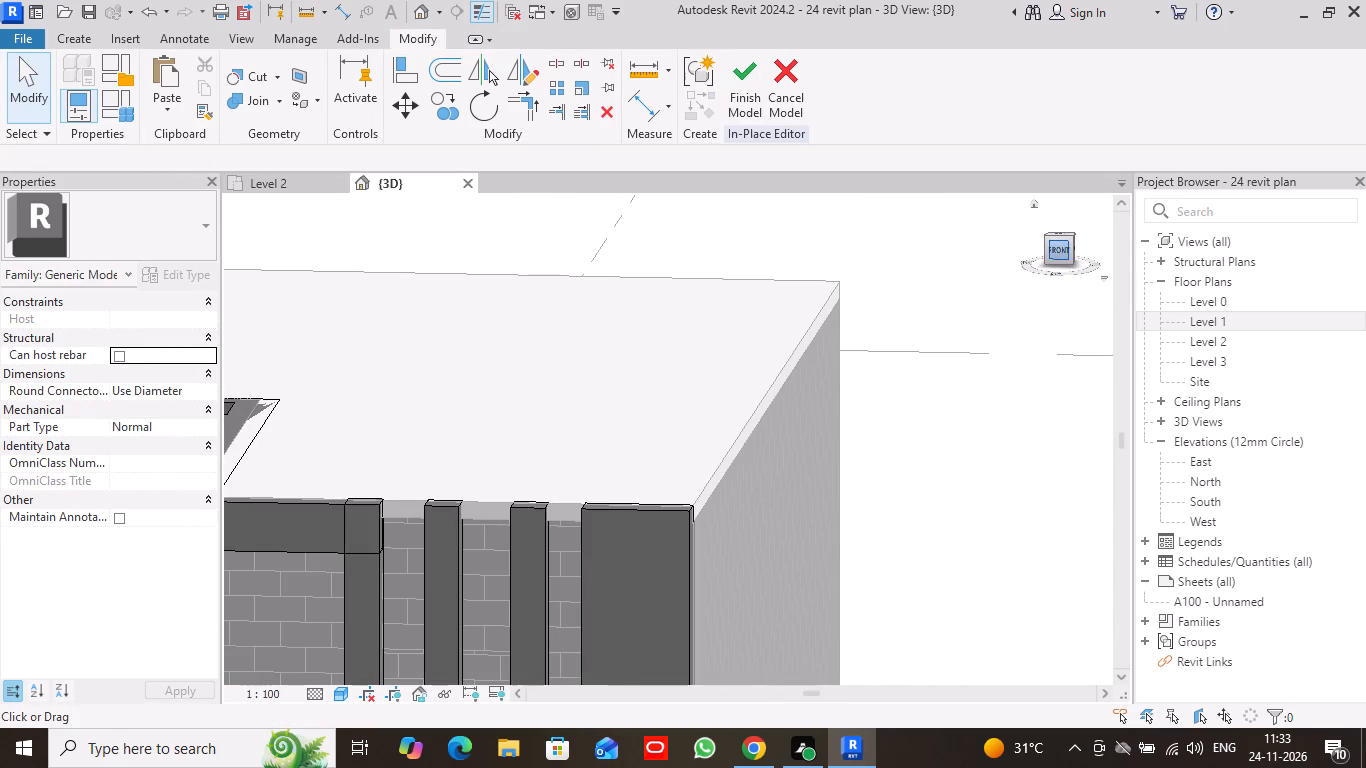
left_click(1052, 247)
left_click(1080, 245)
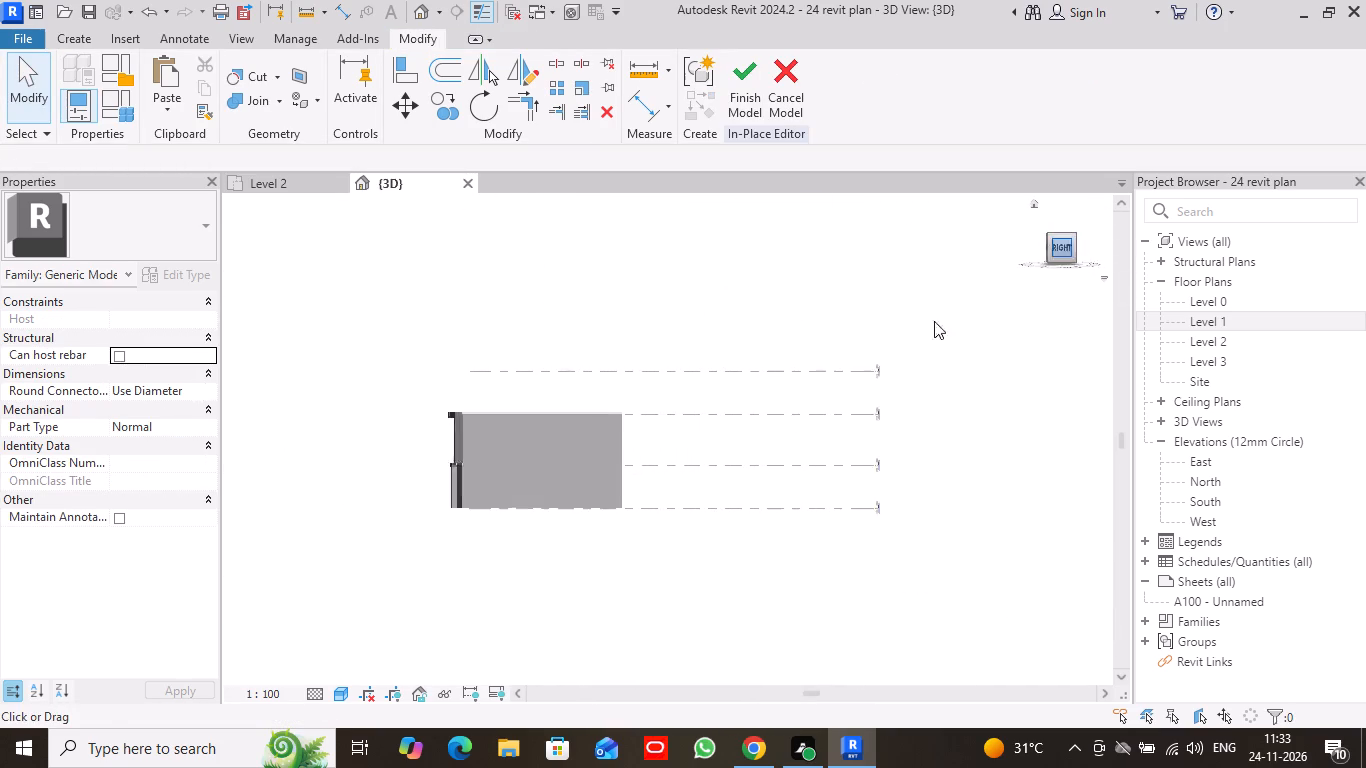
scroll(453, 446, "down", 1)
scroll(453, 446, "up", 6)
scroll(453, 446, "down", 1)
scroll(453, 446, "up", 6)
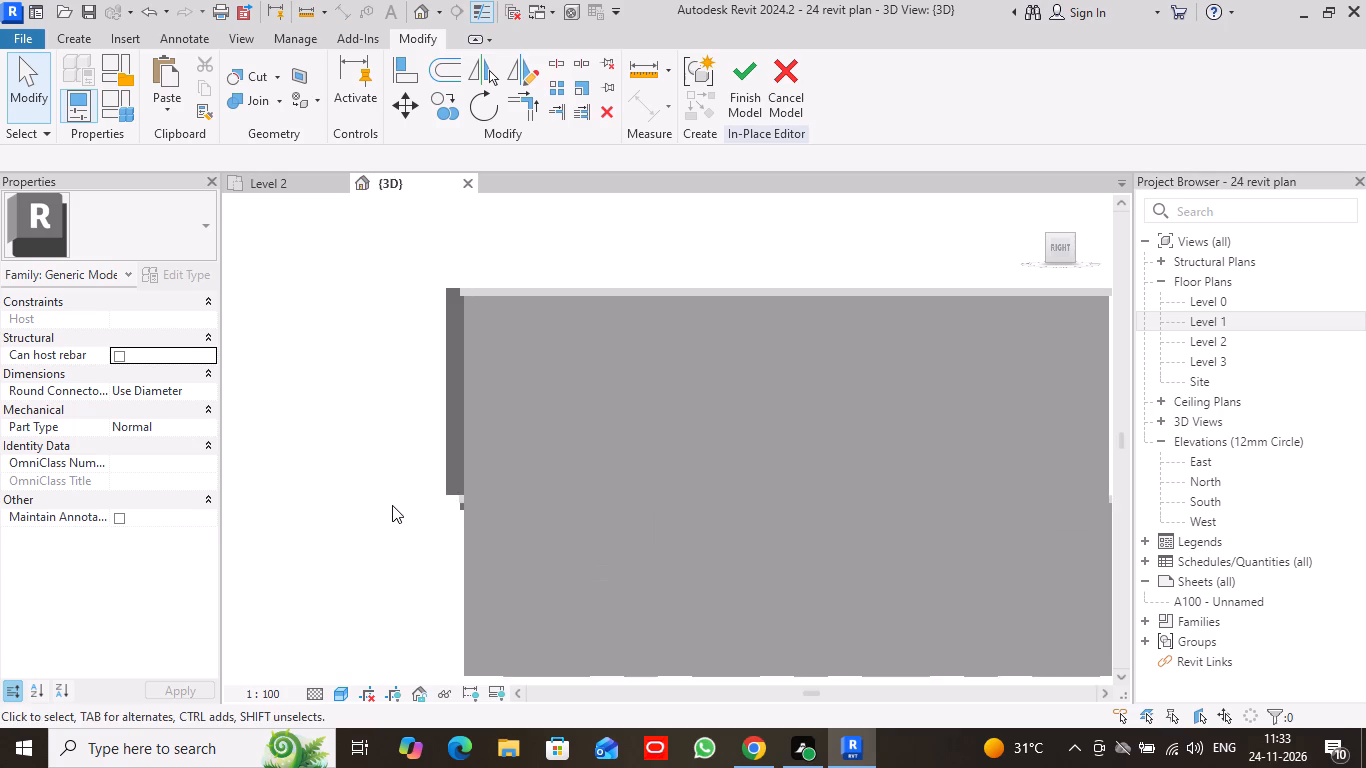
scroll(392, 505, "up", 3)
scroll(392, 505, "down", 1)
scroll(391, 503, "up", 1)
middle_click_drag(381, 451, 545, 536)
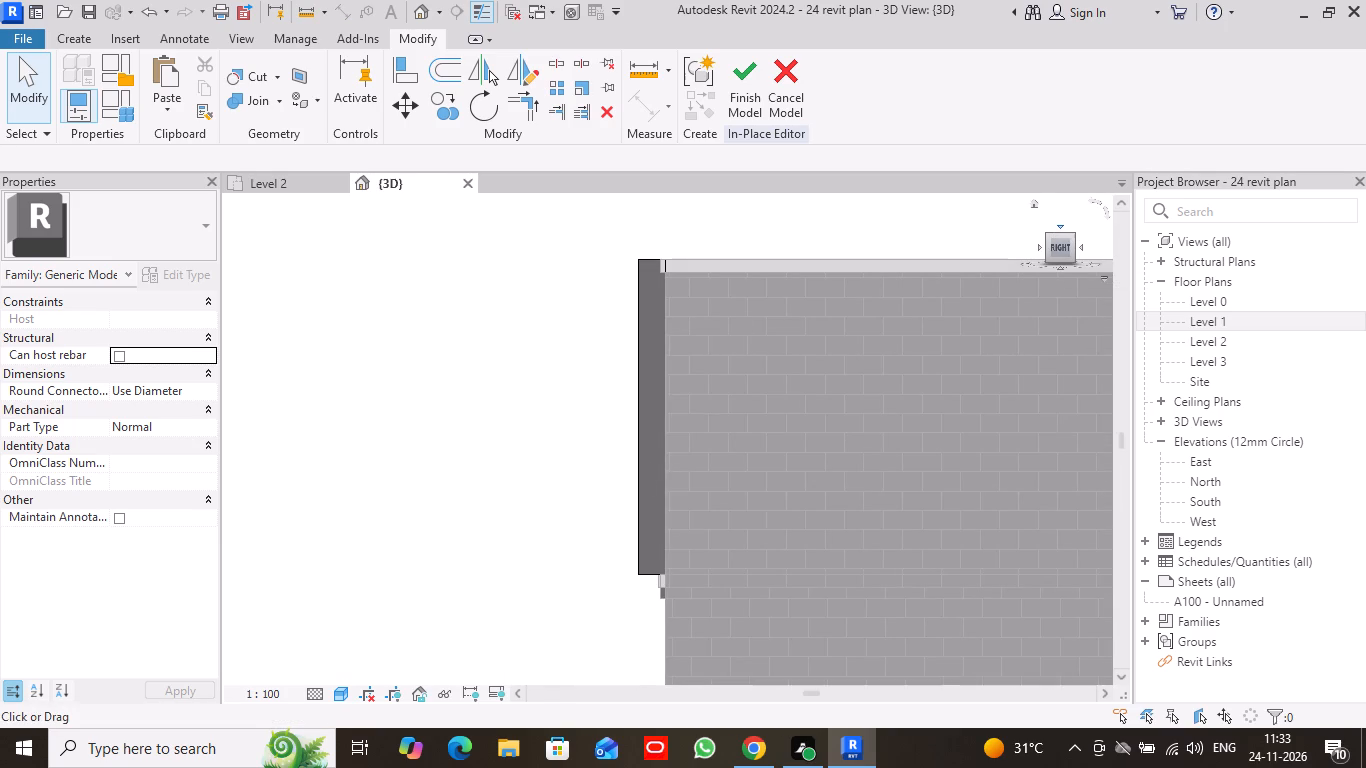
left_click_drag(1061, 232, 1063, 252)
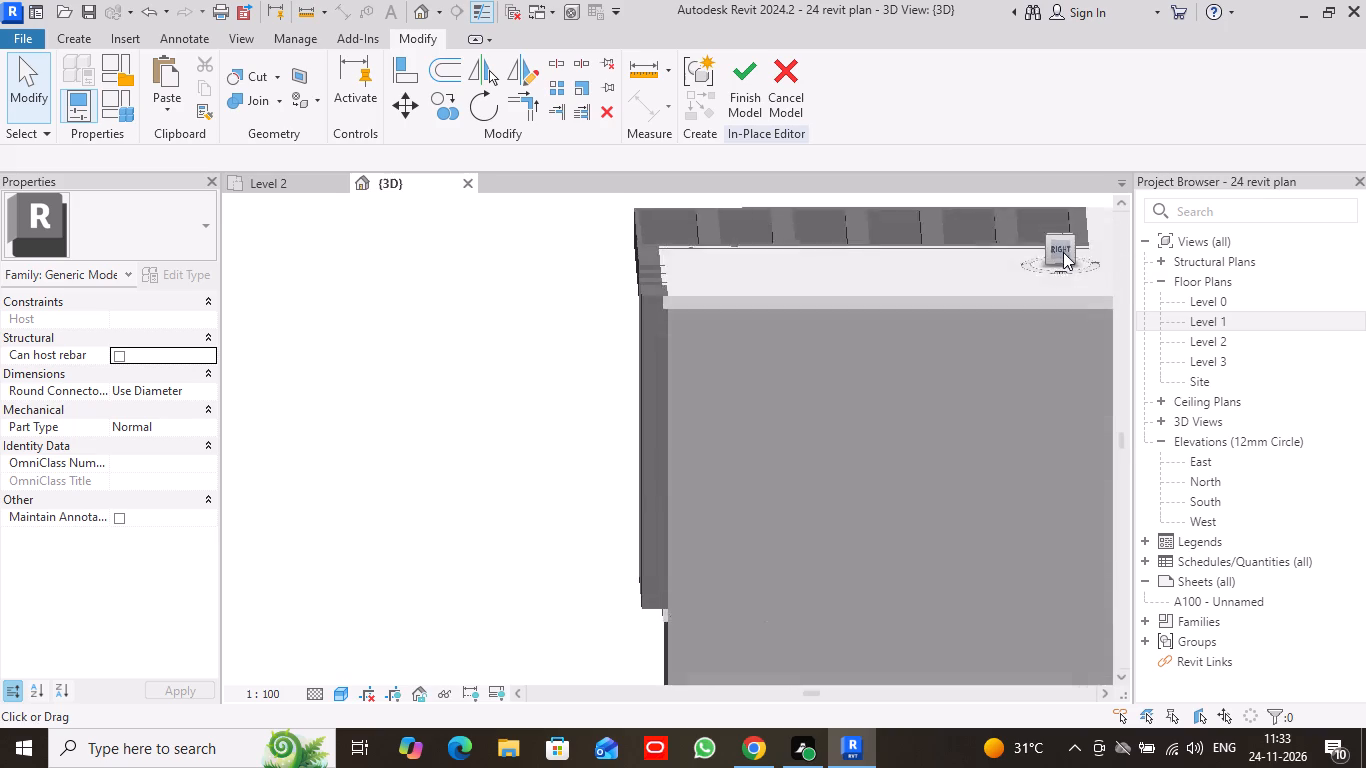
left_click_drag(1063, 252, 1067, 284)
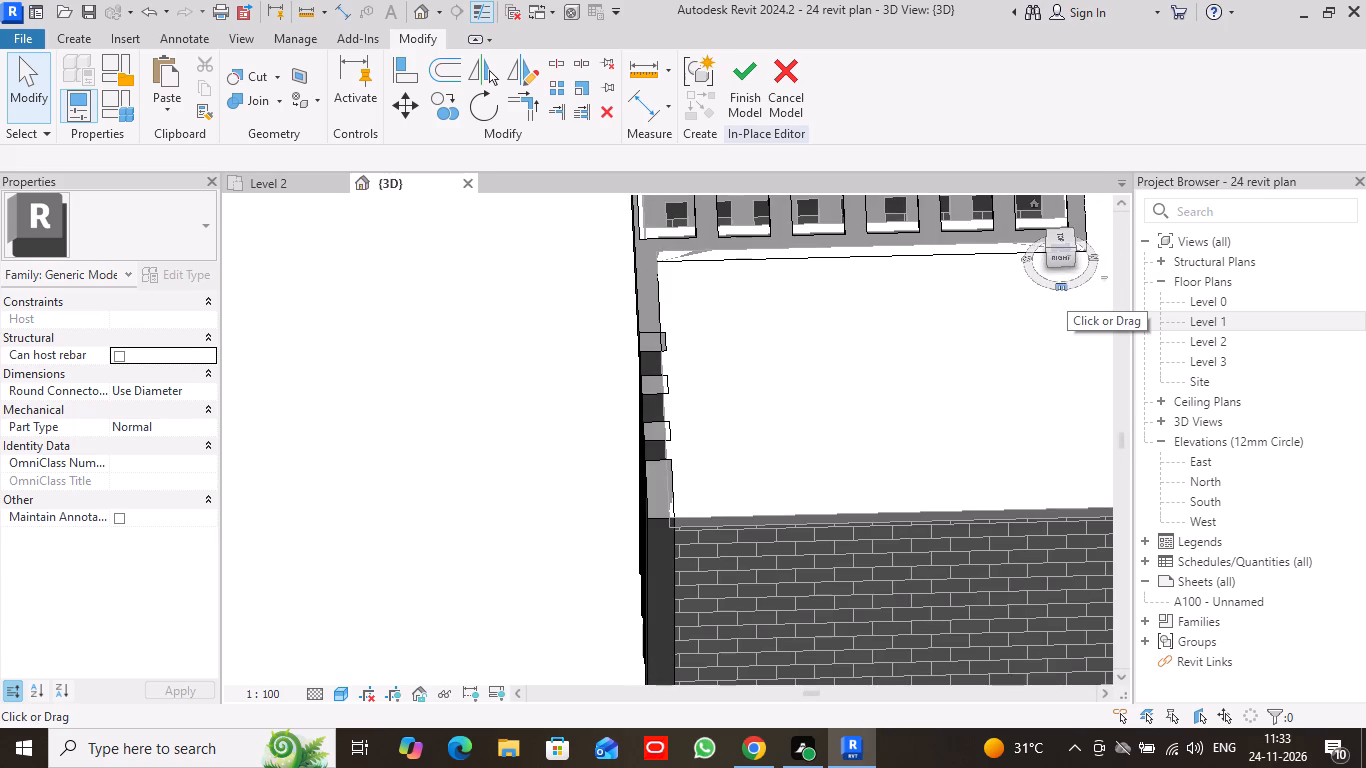
scroll(554, 390, "down", 6)
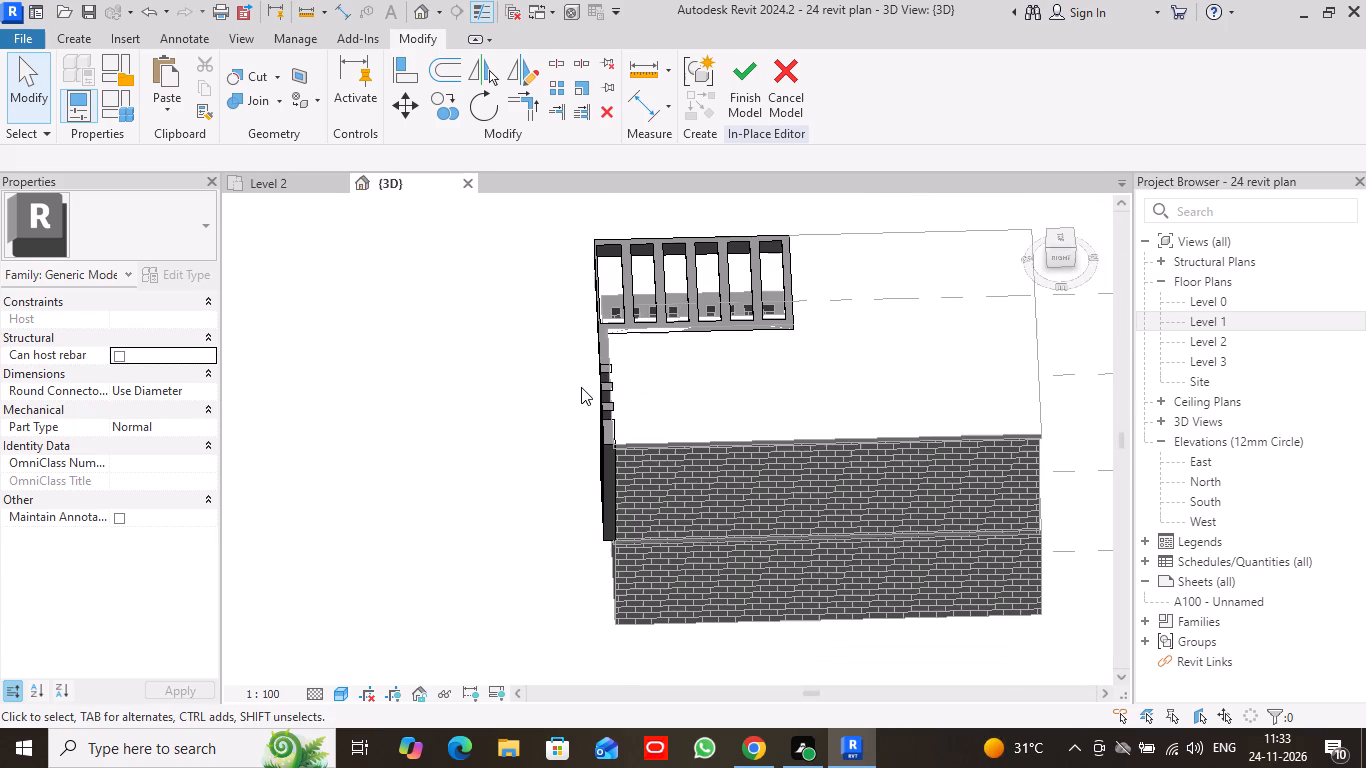
left_click(1064, 255)
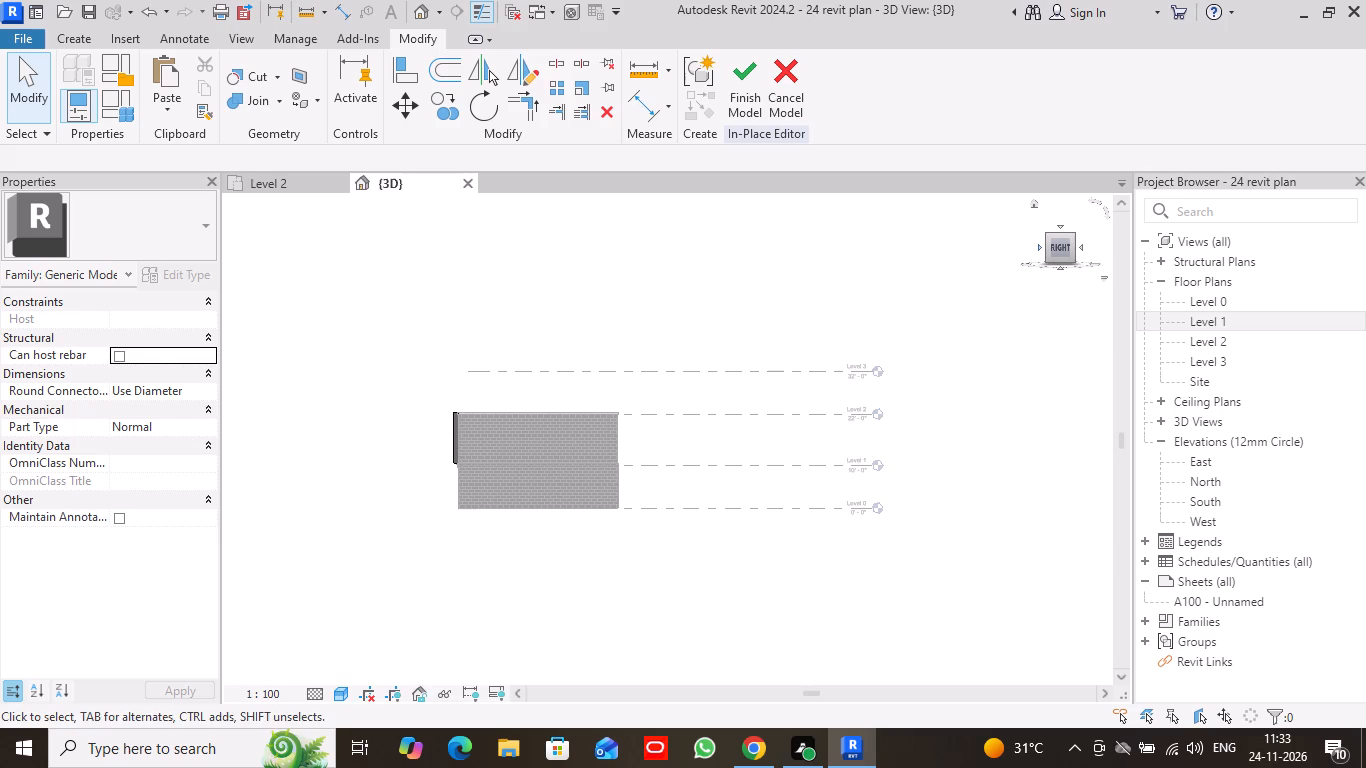
left_click(1037, 245)
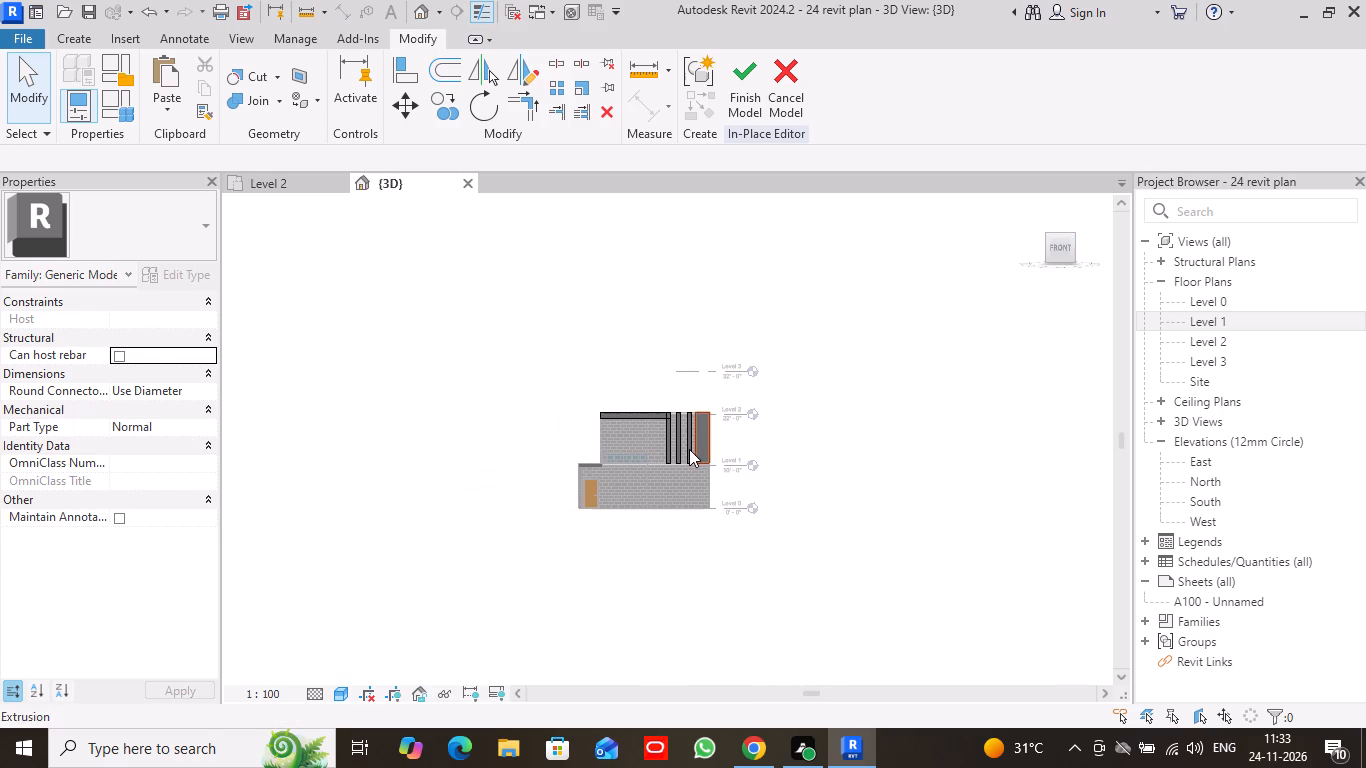
scroll(689, 448, "up", 2)
scroll(689, 448, "down", 1)
scroll(689, 448, "up", 6)
scroll(543, 628, "up", 1)
middle_click_drag(543, 628, 728, 654)
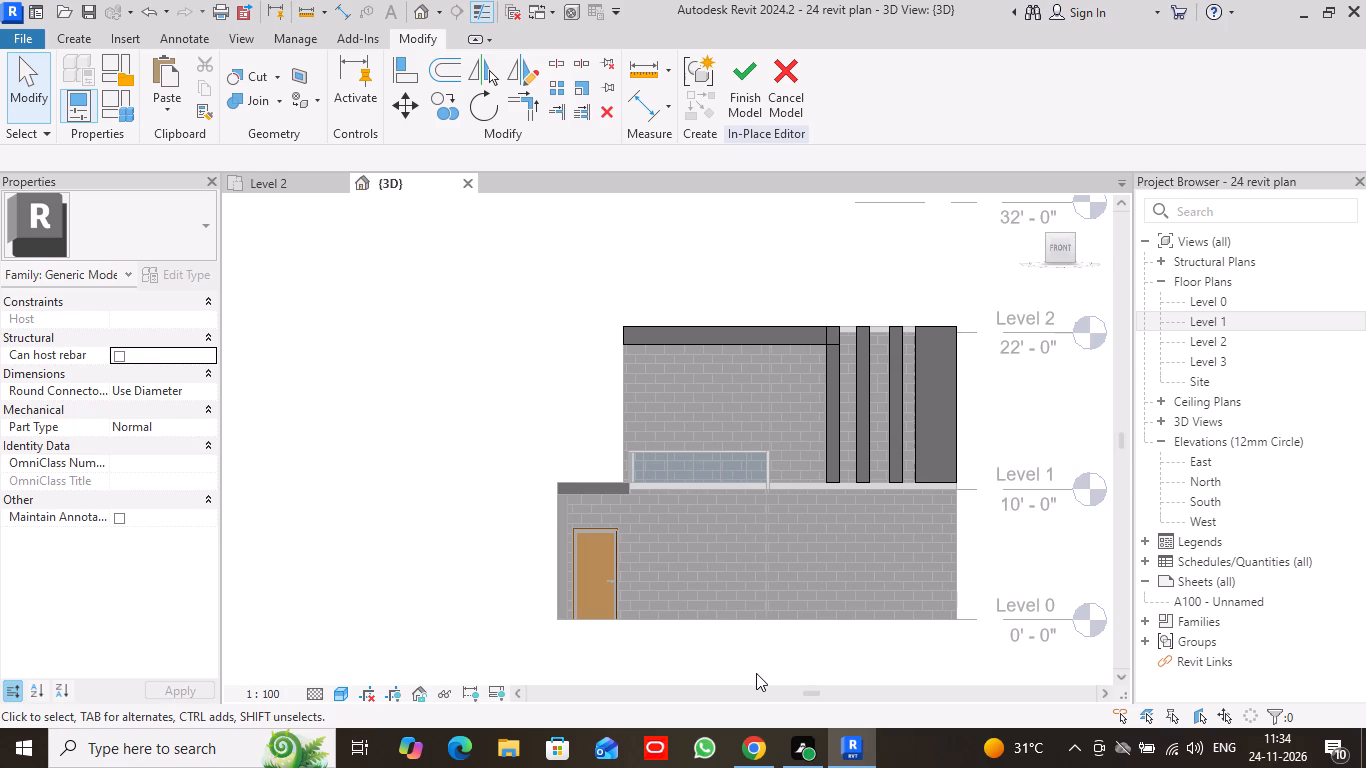
Align the front face of the column extrusion with the front face of the slatted roof frame.
scroll(815, 371, "up", 7)
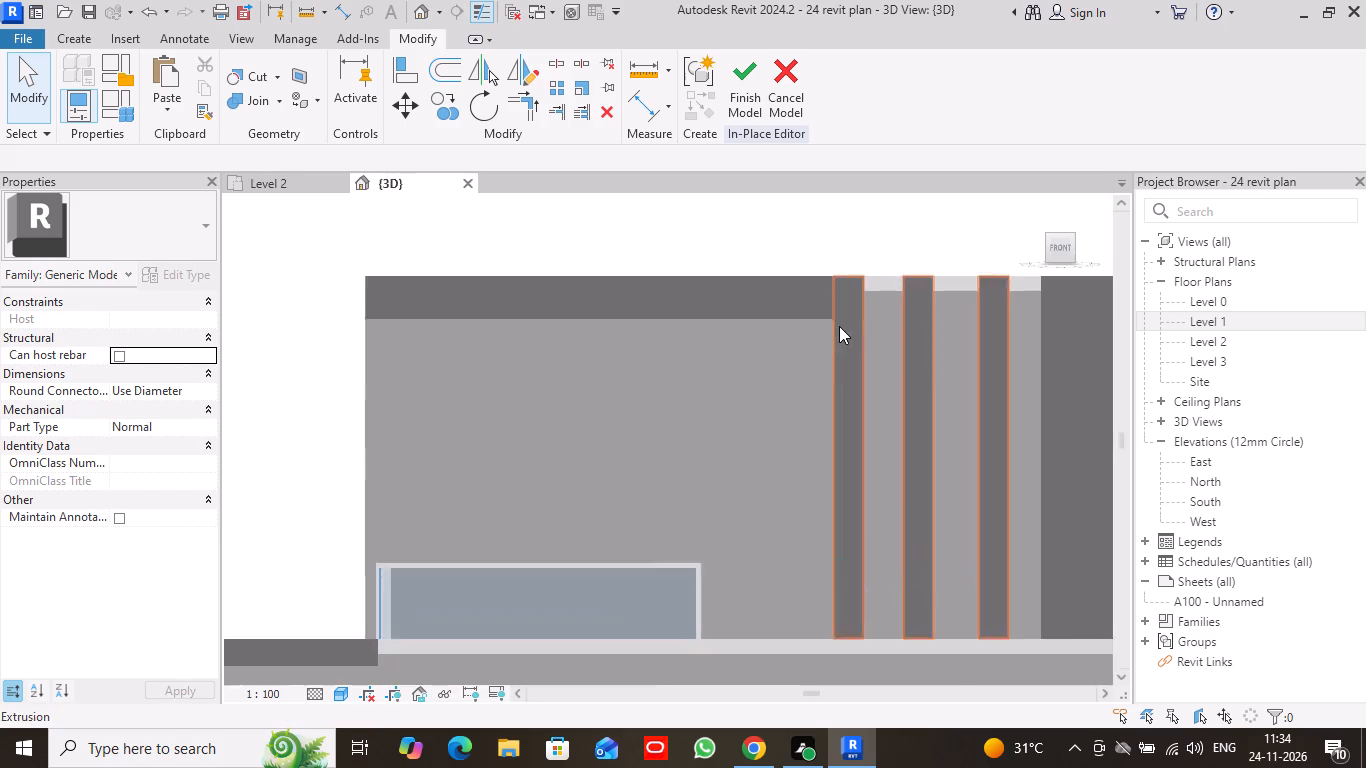
scroll(839, 326, "up", 5)
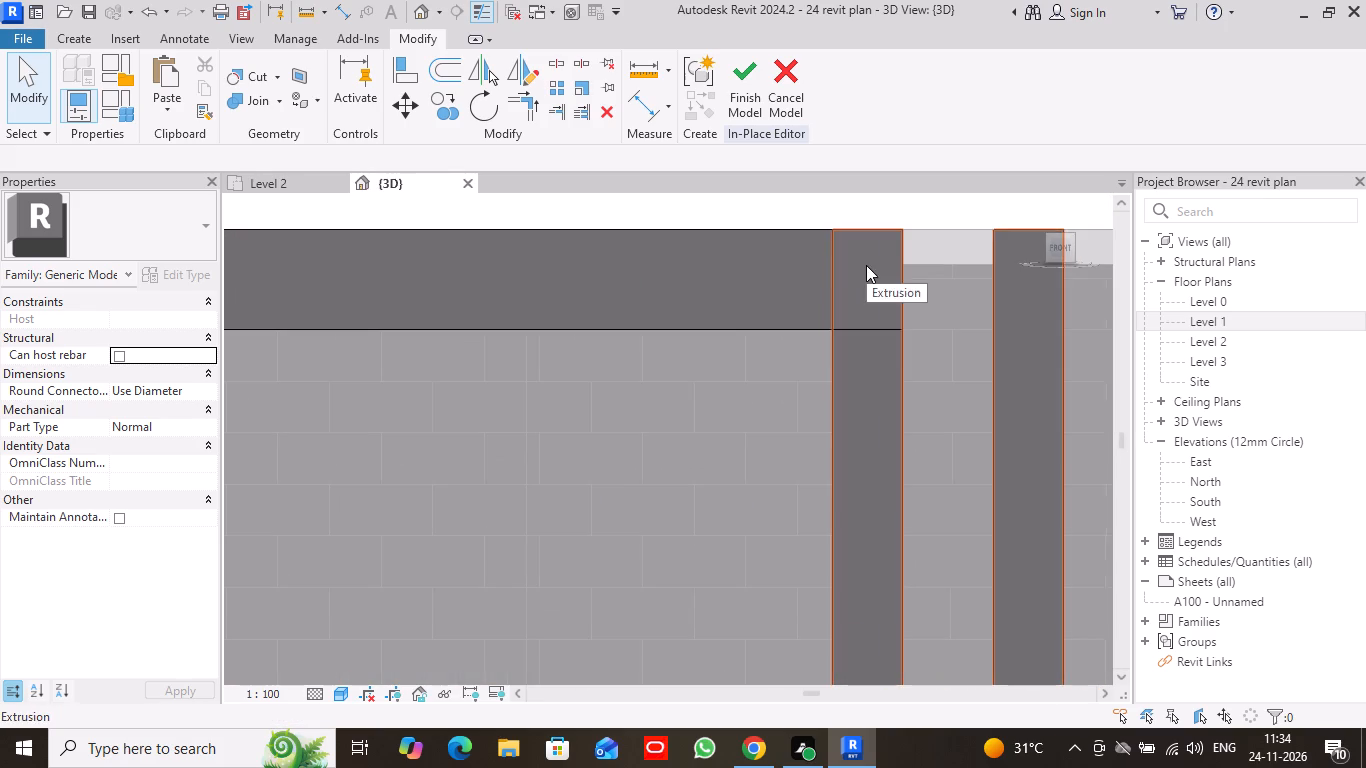
middle_click_drag(866, 265, 857, 292)
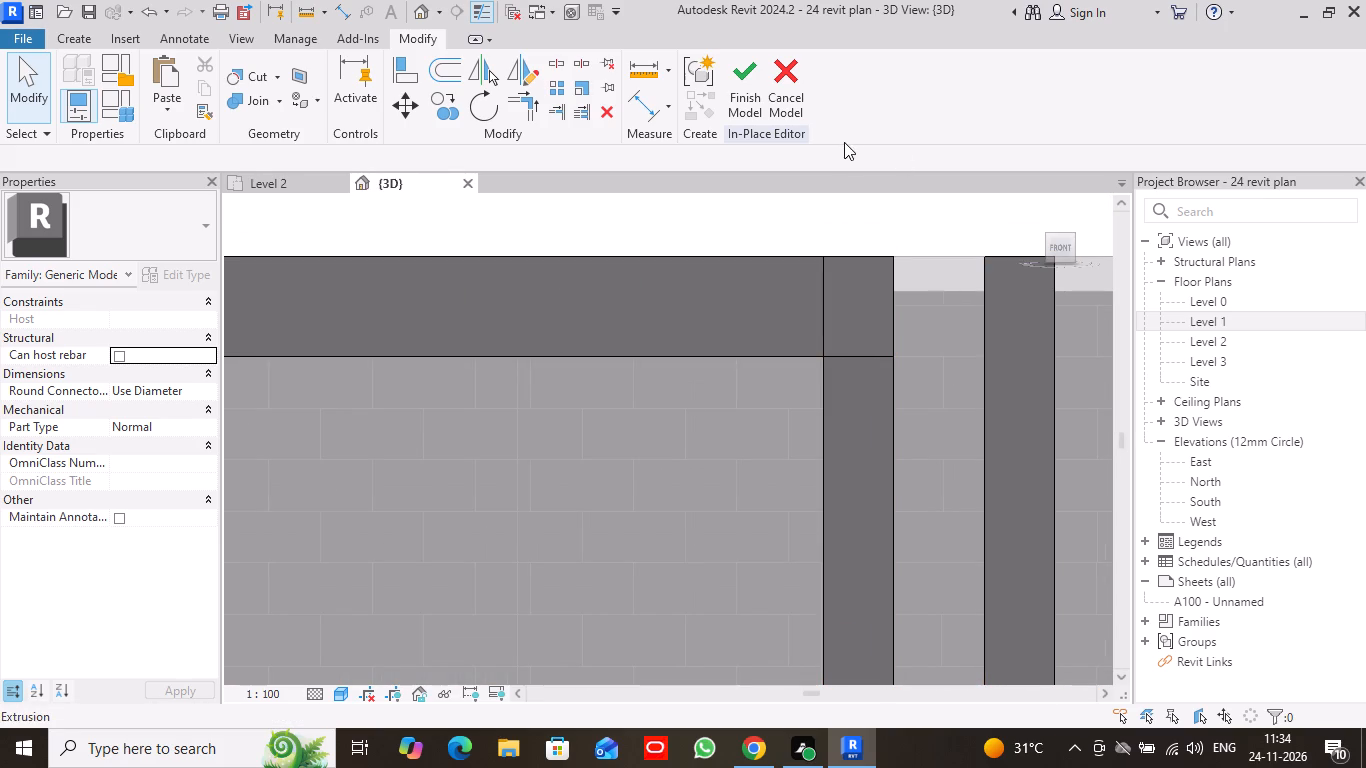
left_click(773, 336)
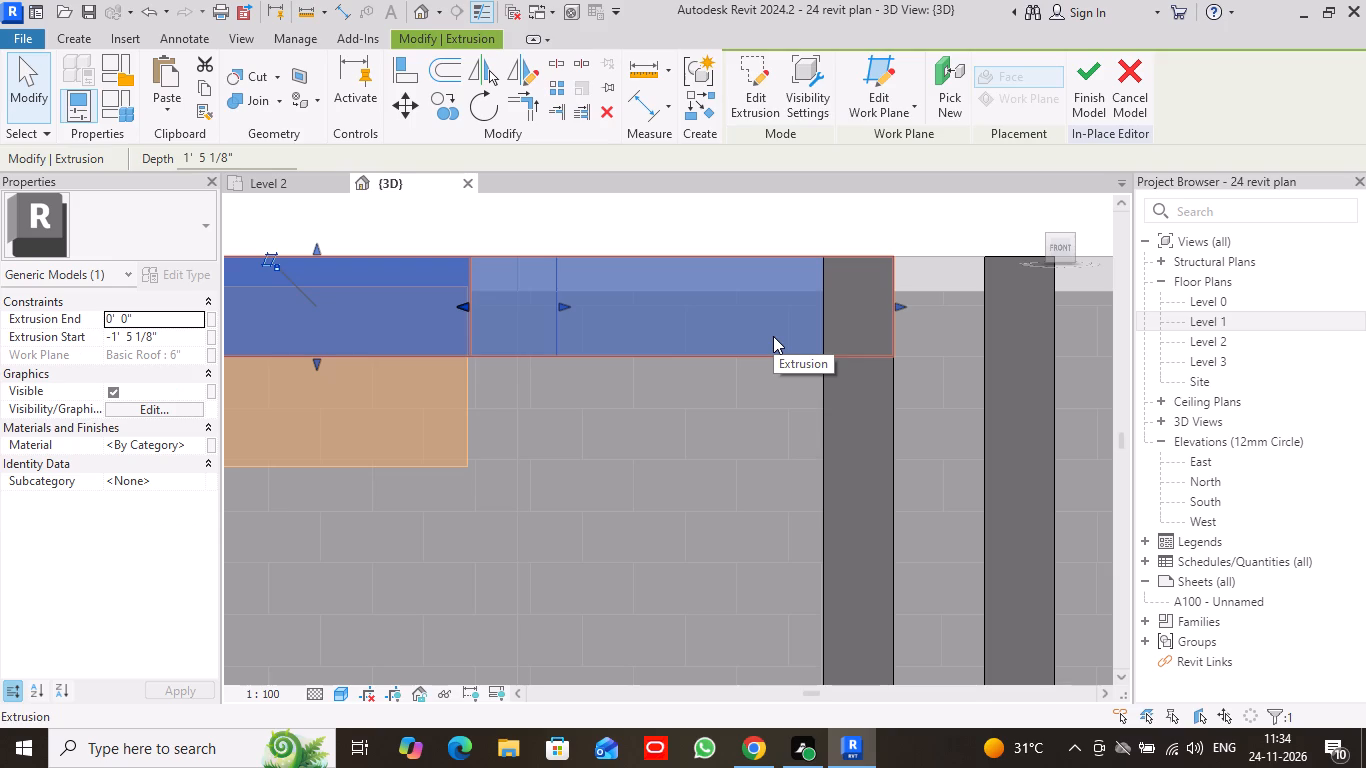
left_click(523, 132)
left_click(403, 75)
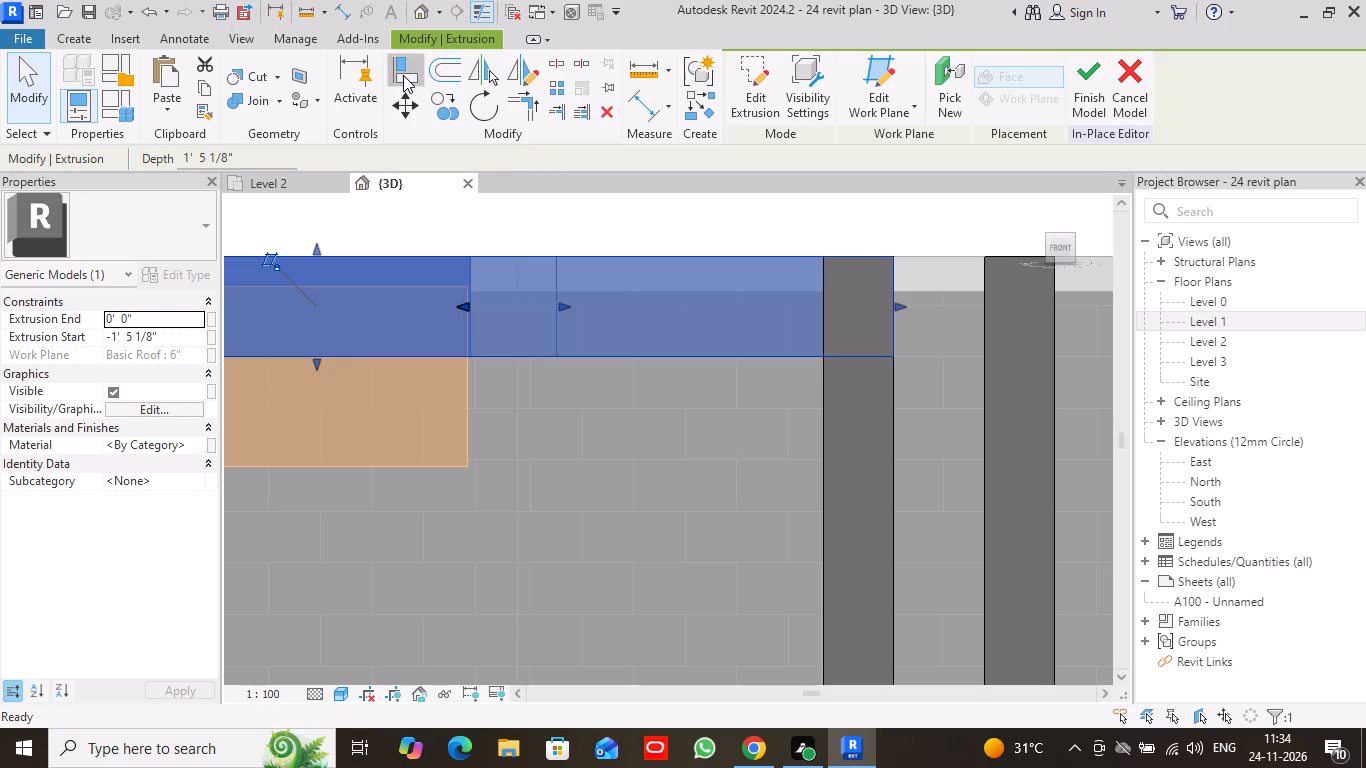
left_click(795, 315)
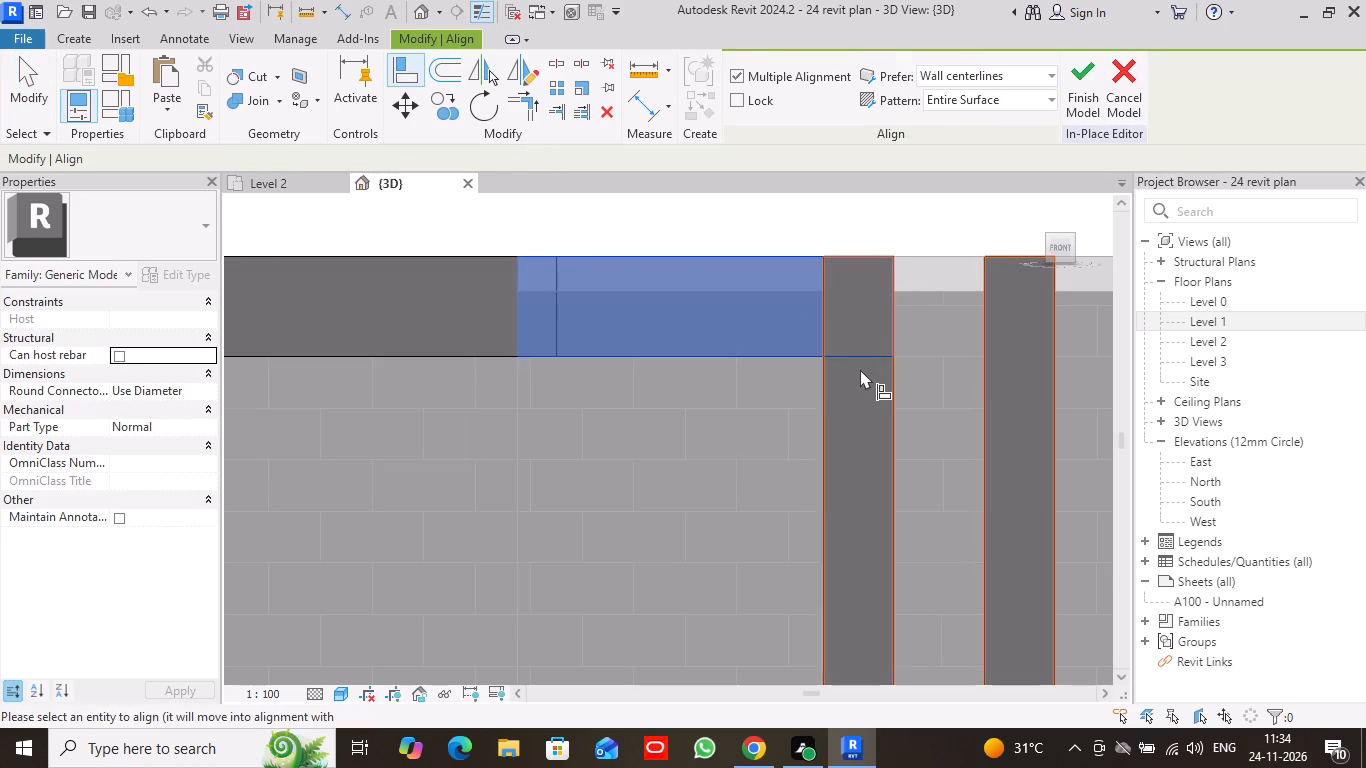
left_click(860, 369)
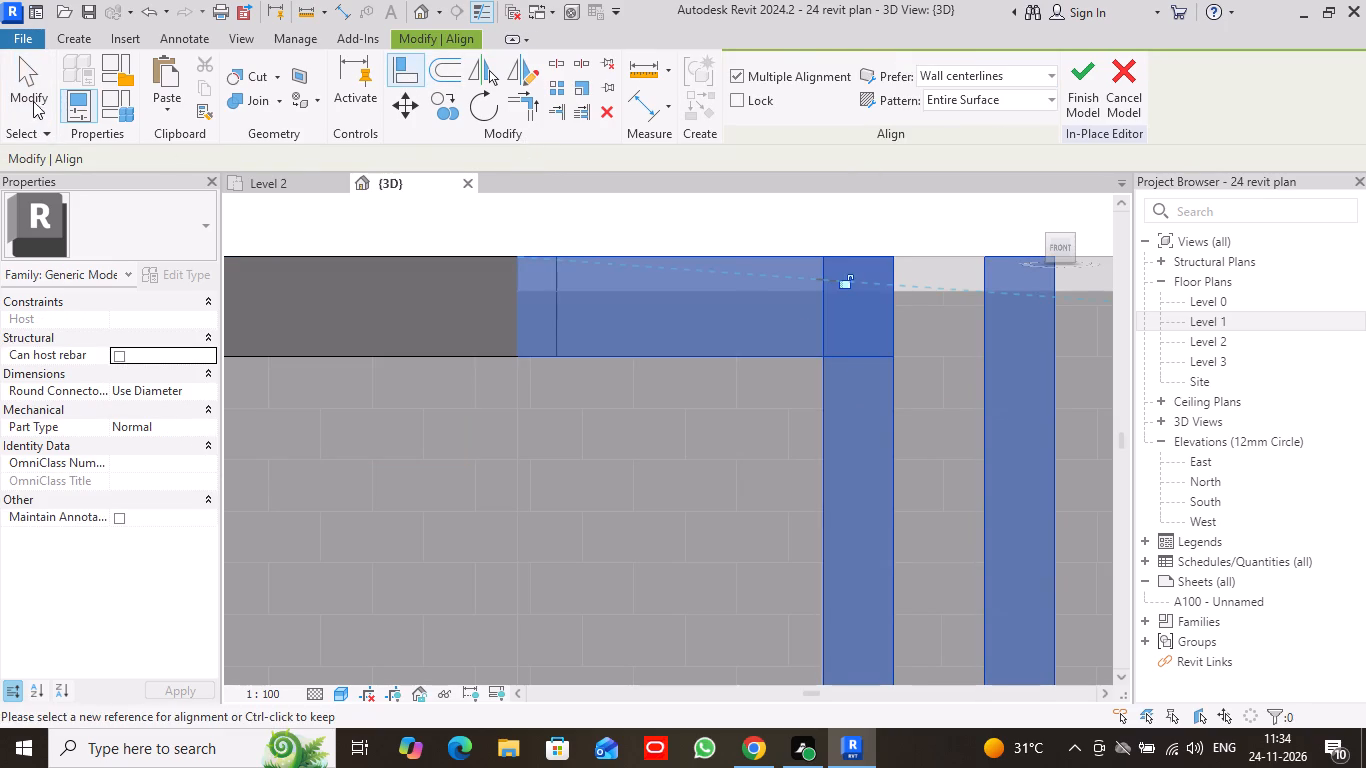
left_click(33, 101)
Examine the roof frame, columns and corner panel together in an angled 3D view of the whole front.
scroll(861, 347, "down", 8)
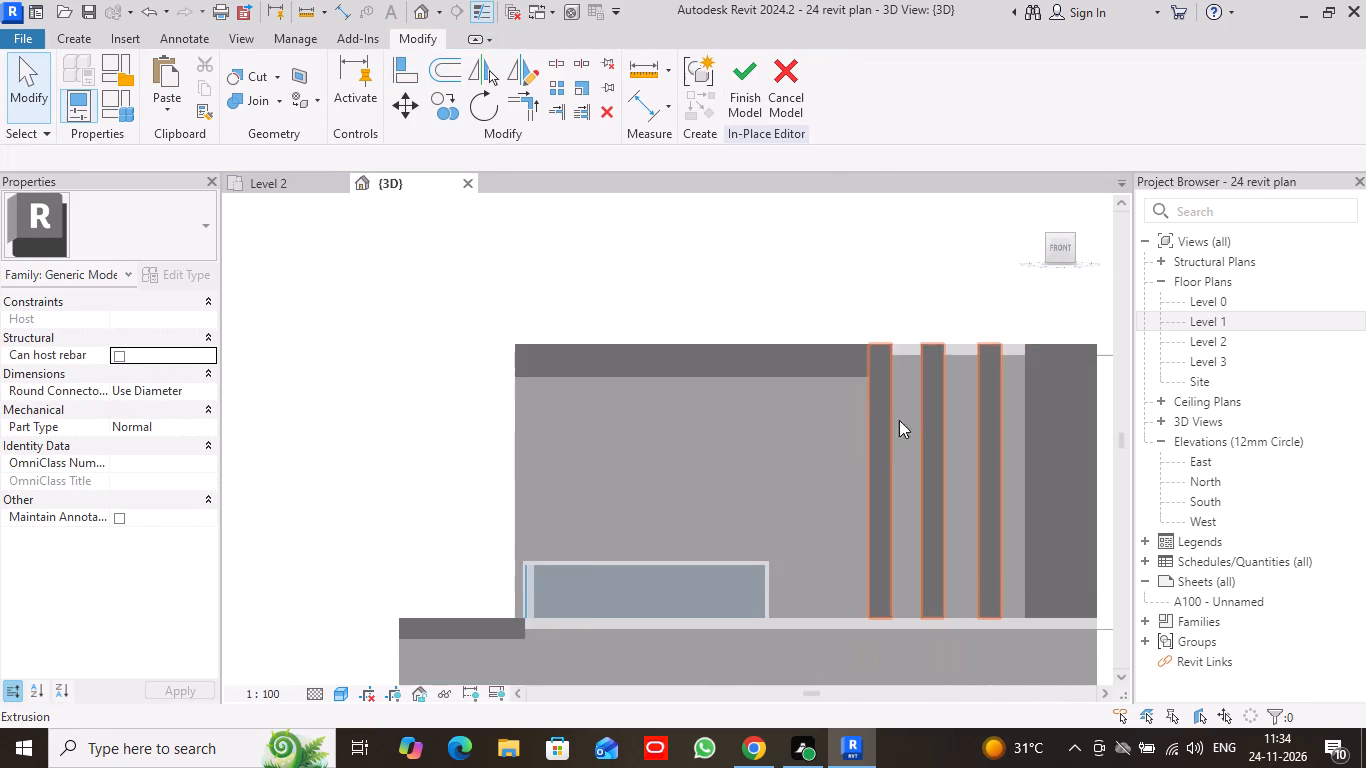
left_click_drag(1073, 235, 1072, 239)
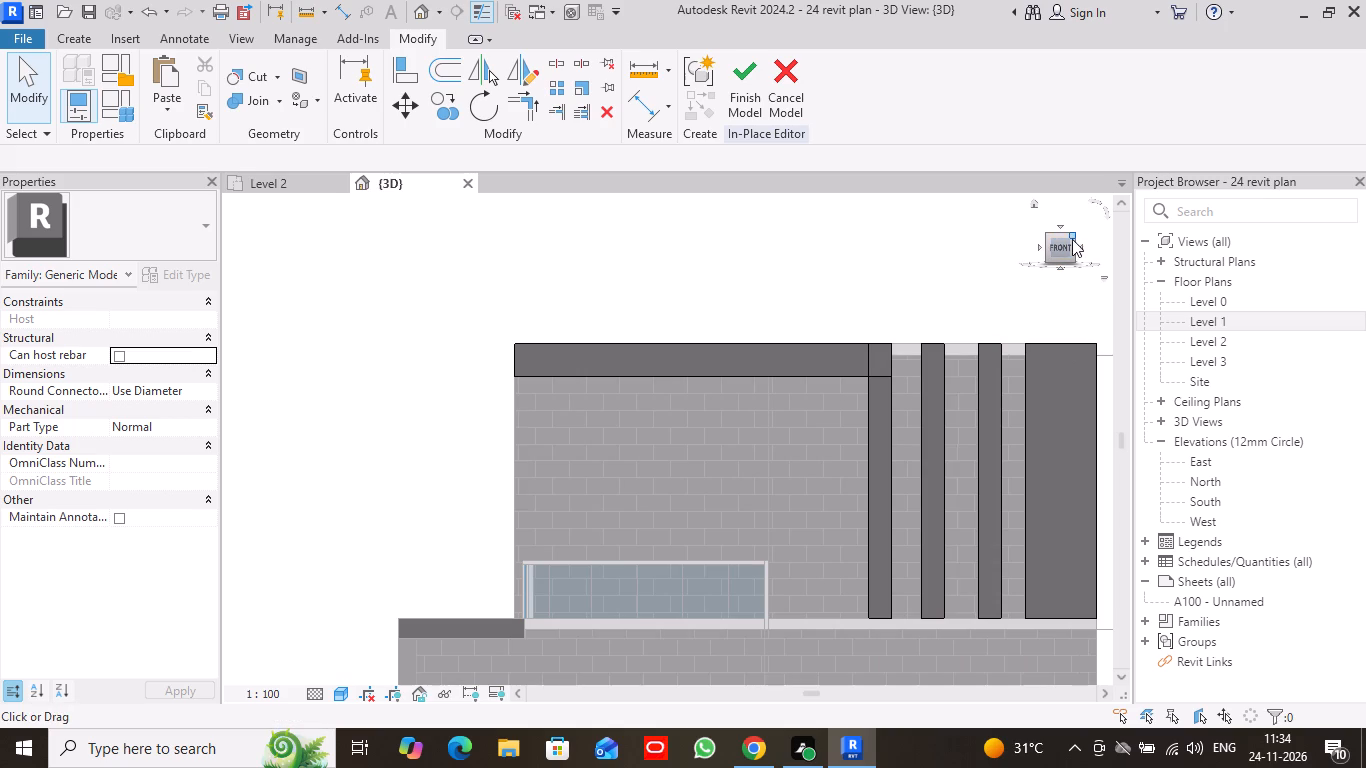
left_click_drag(1072, 239, 1053, 266)
scroll(930, 396, "down", 2)
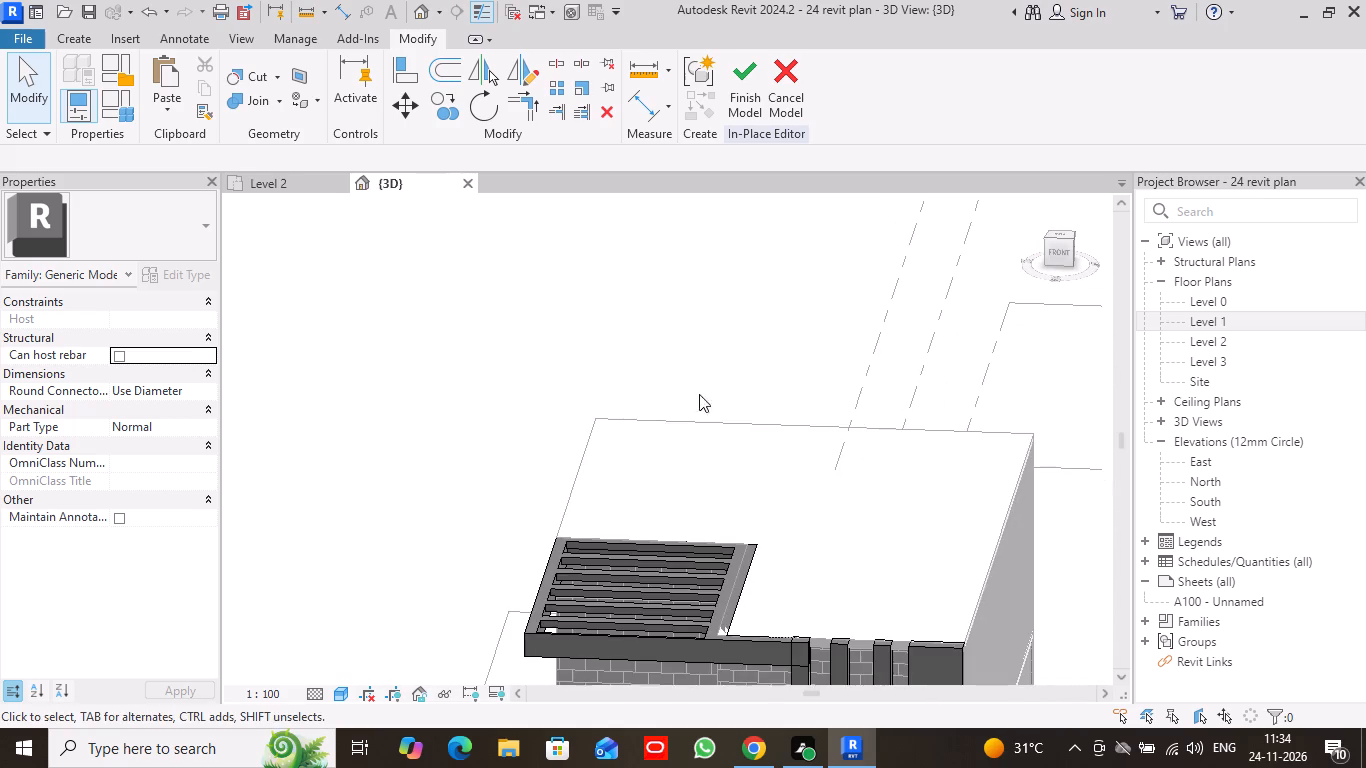
middle_click_drag(756, 393, 668, 192)
scroll(976, 554, "down", 1)
middle_click_drag(969, 577, 915, 446)
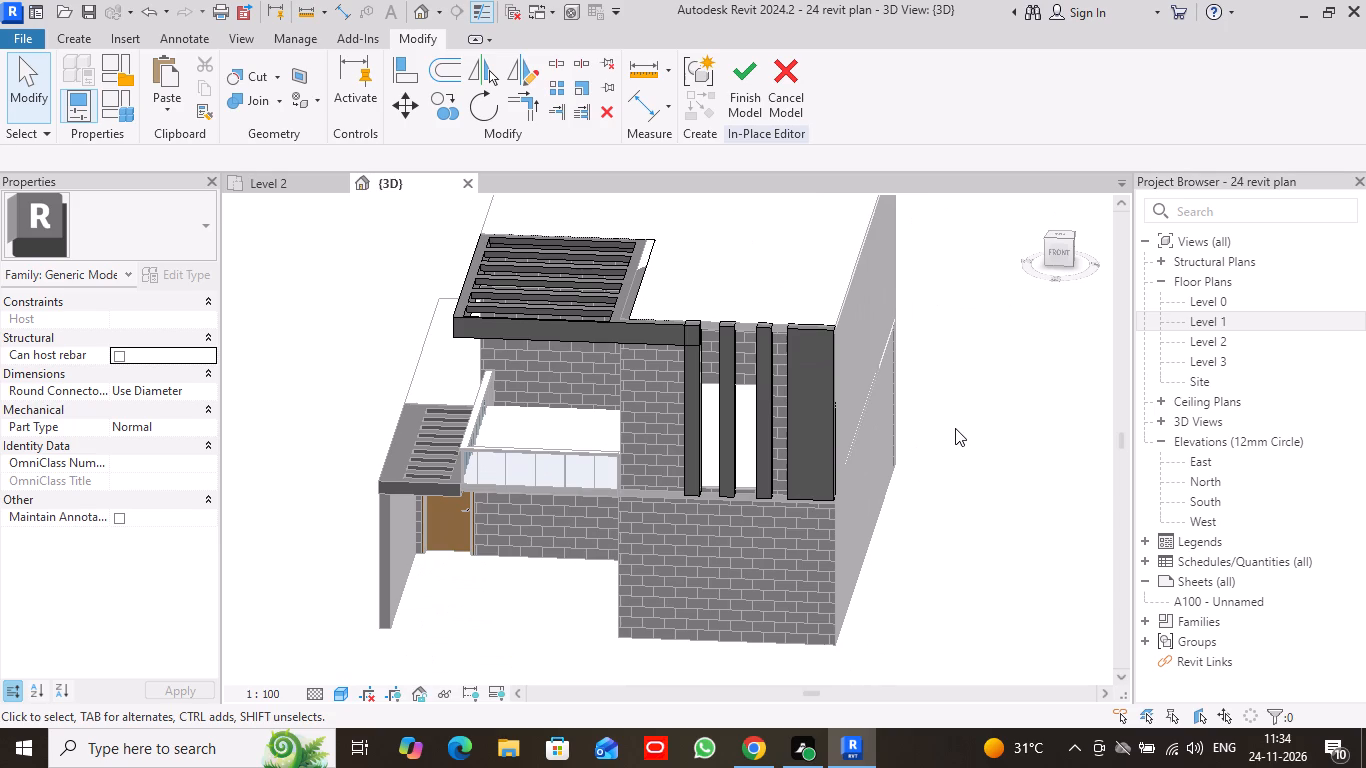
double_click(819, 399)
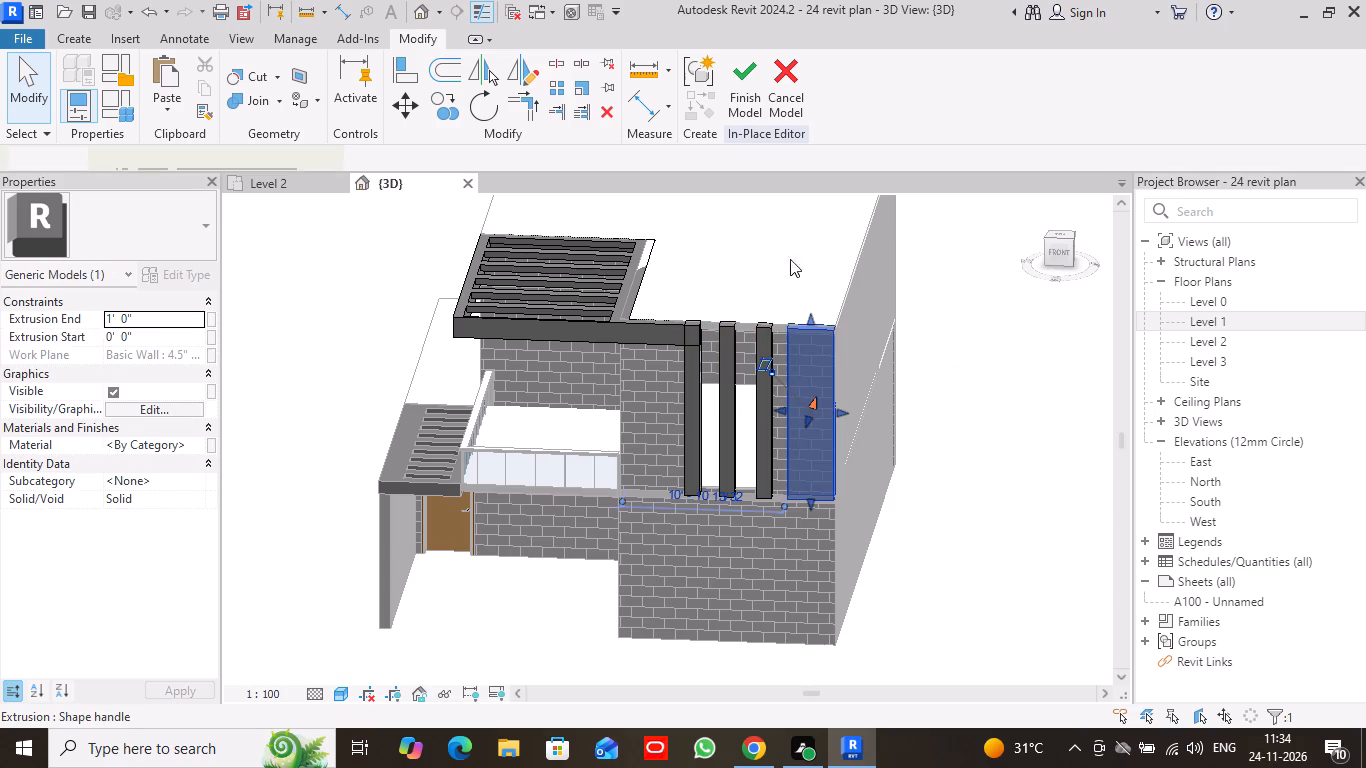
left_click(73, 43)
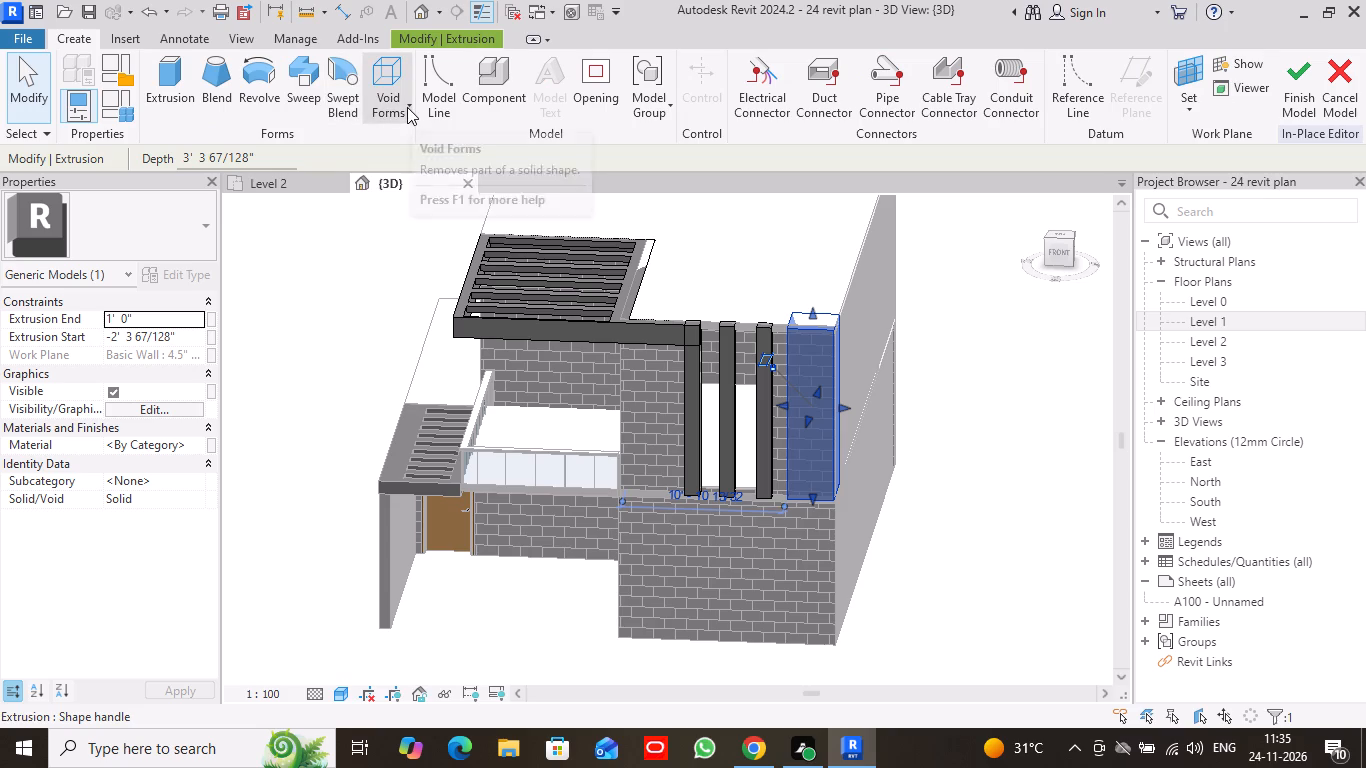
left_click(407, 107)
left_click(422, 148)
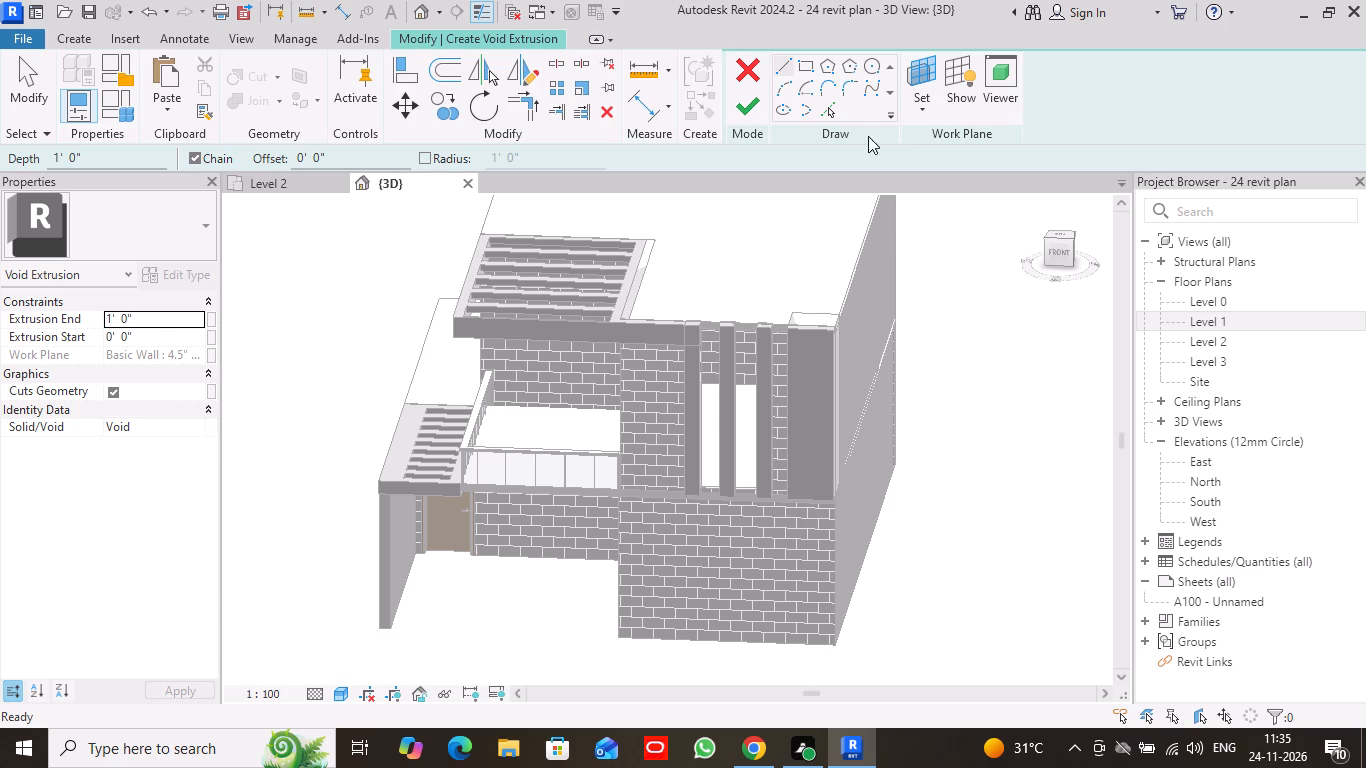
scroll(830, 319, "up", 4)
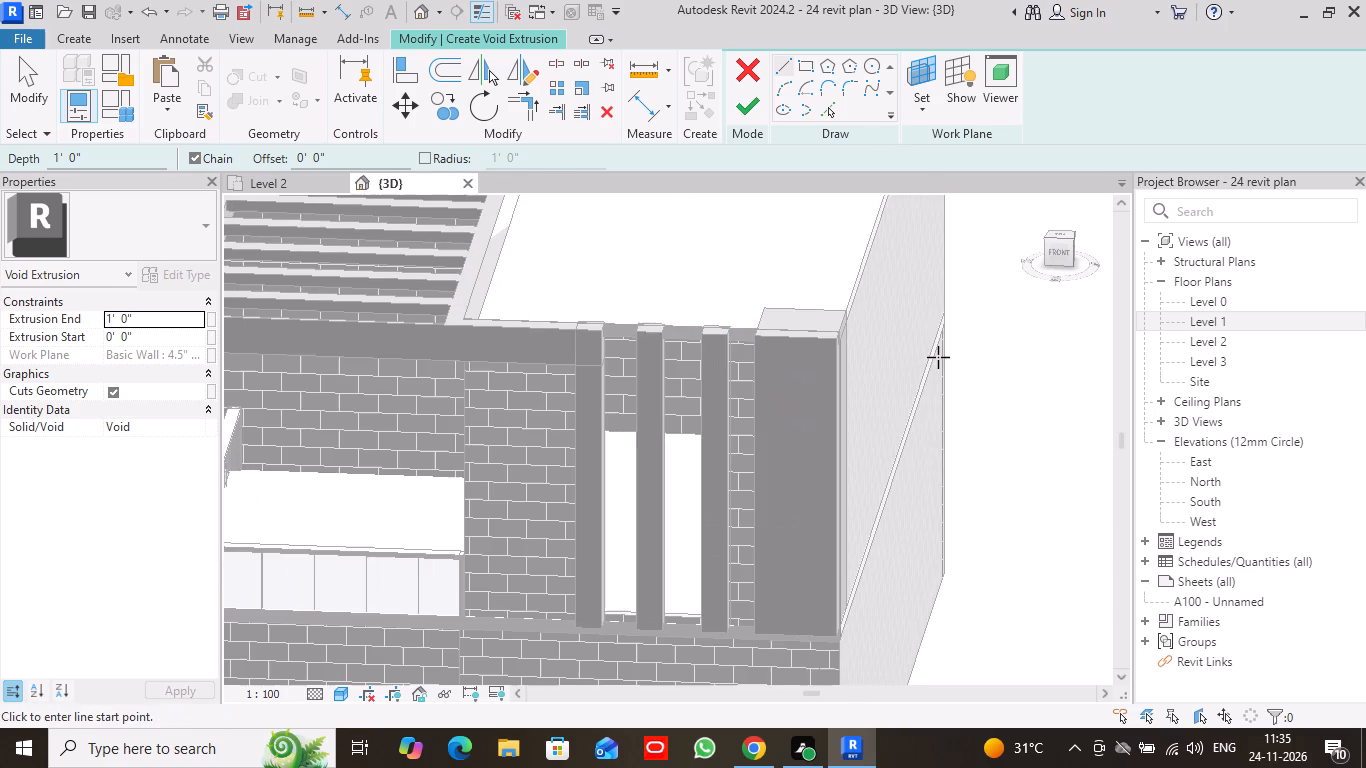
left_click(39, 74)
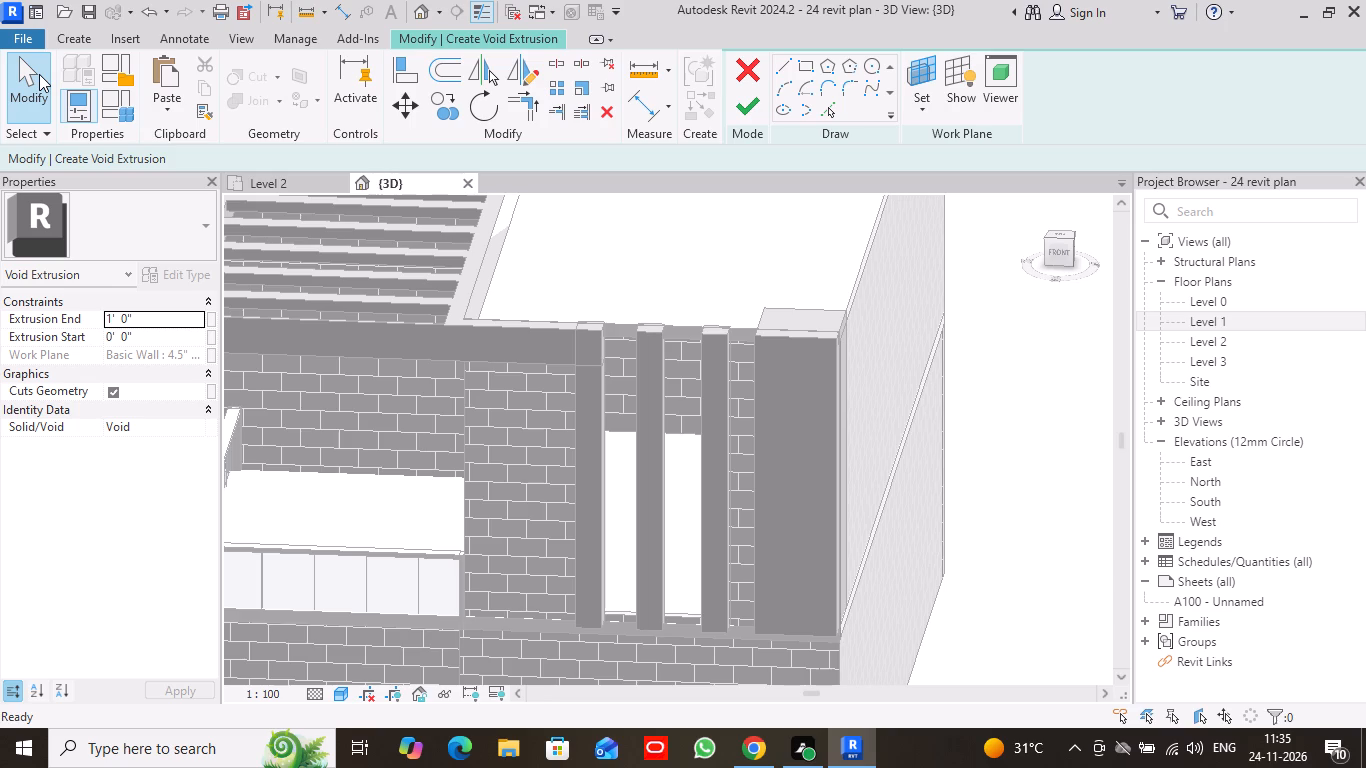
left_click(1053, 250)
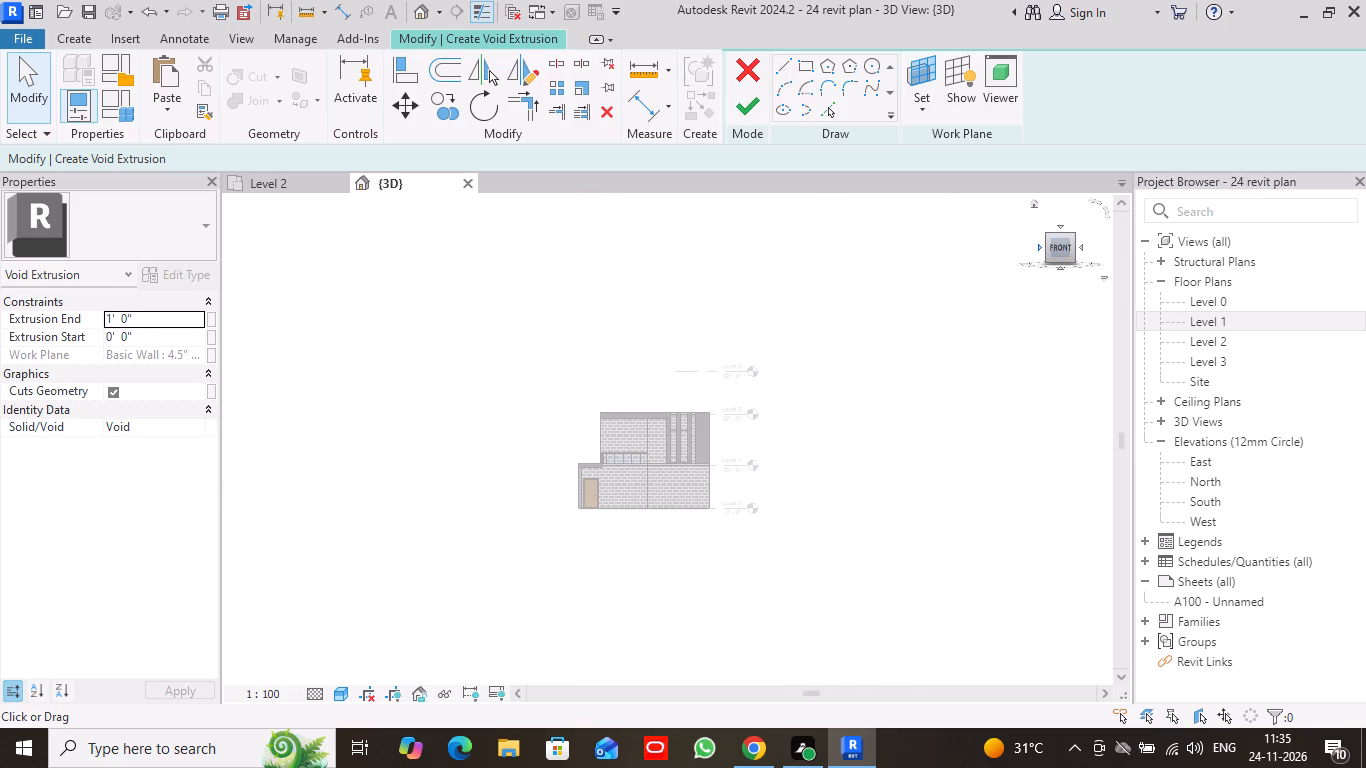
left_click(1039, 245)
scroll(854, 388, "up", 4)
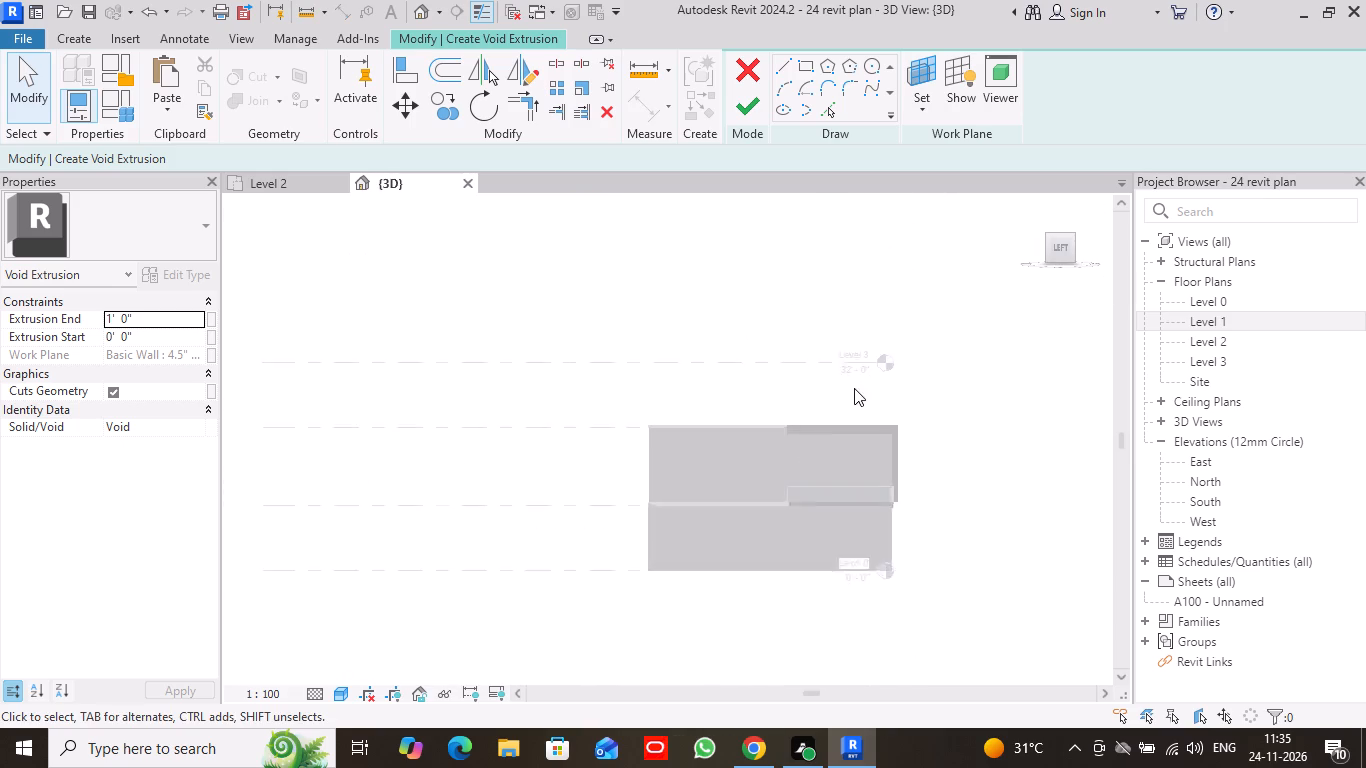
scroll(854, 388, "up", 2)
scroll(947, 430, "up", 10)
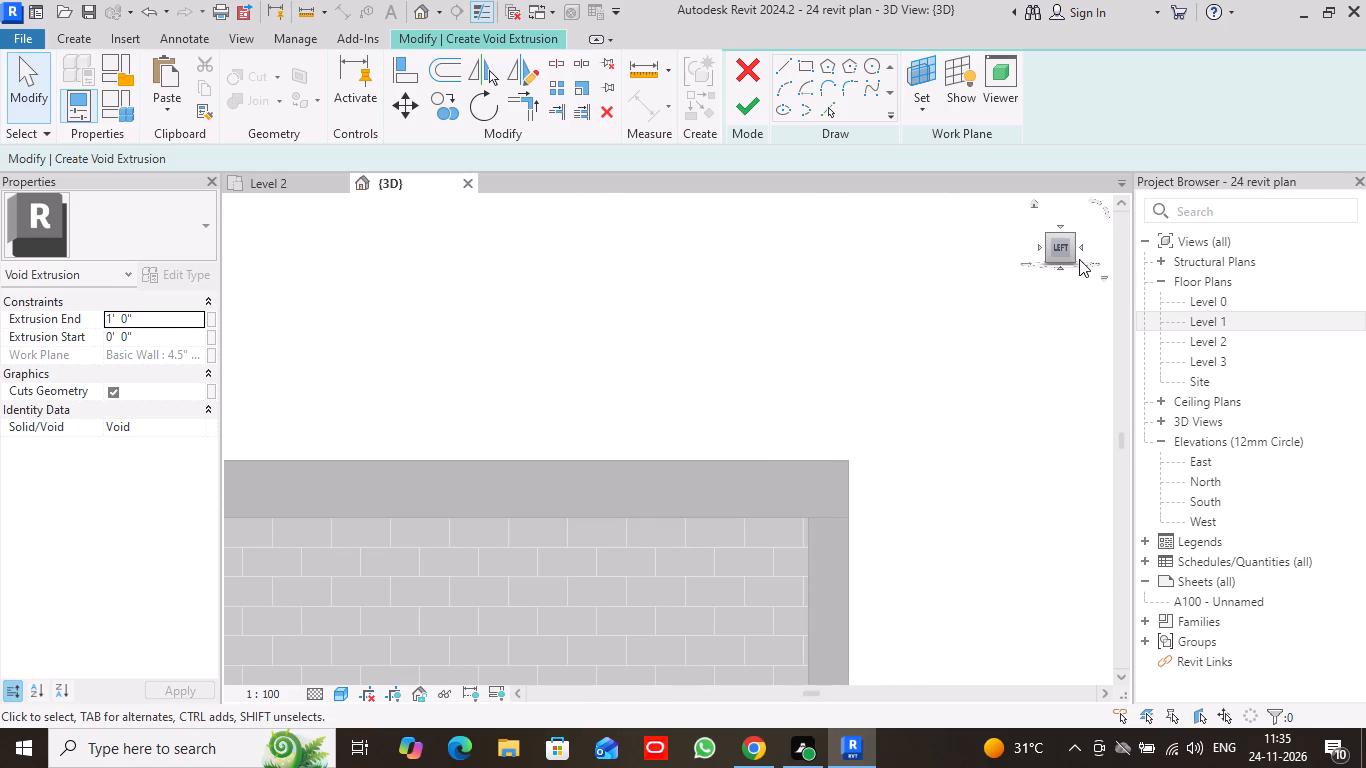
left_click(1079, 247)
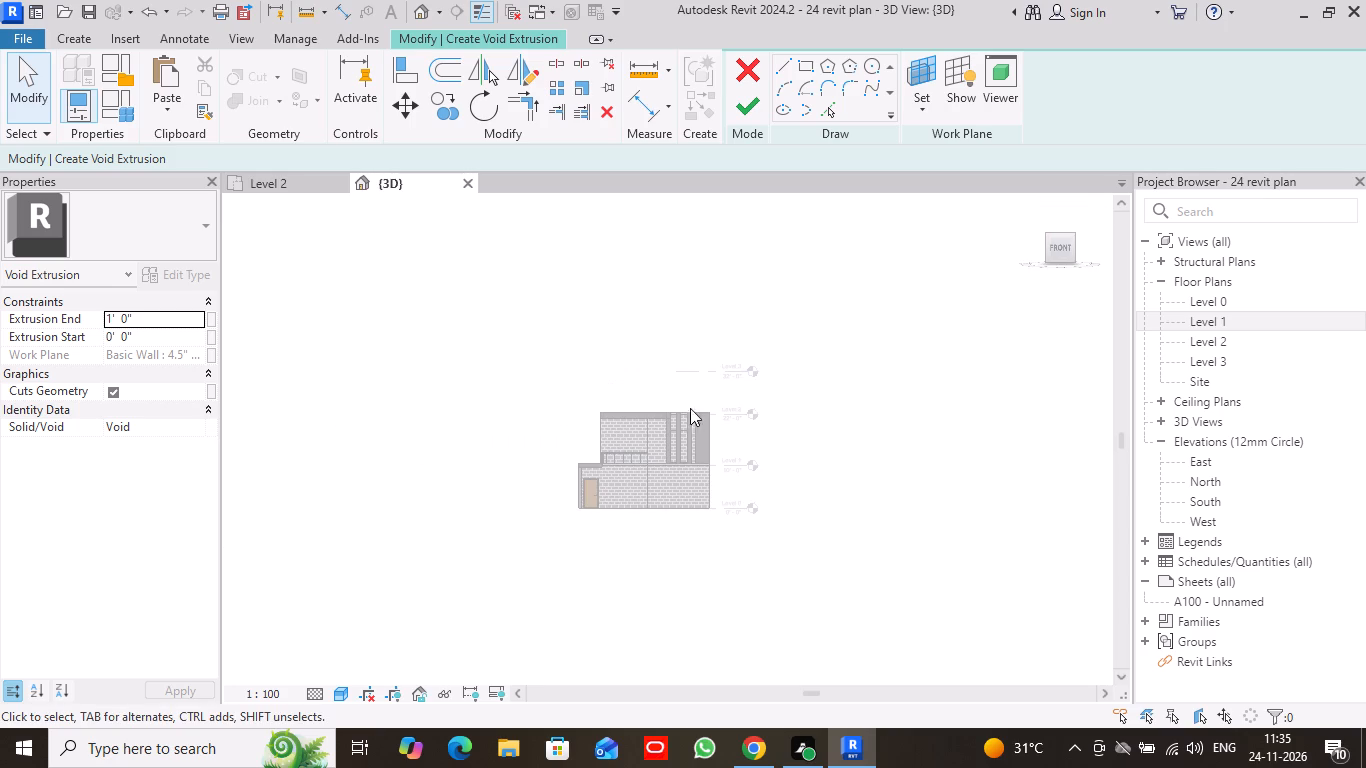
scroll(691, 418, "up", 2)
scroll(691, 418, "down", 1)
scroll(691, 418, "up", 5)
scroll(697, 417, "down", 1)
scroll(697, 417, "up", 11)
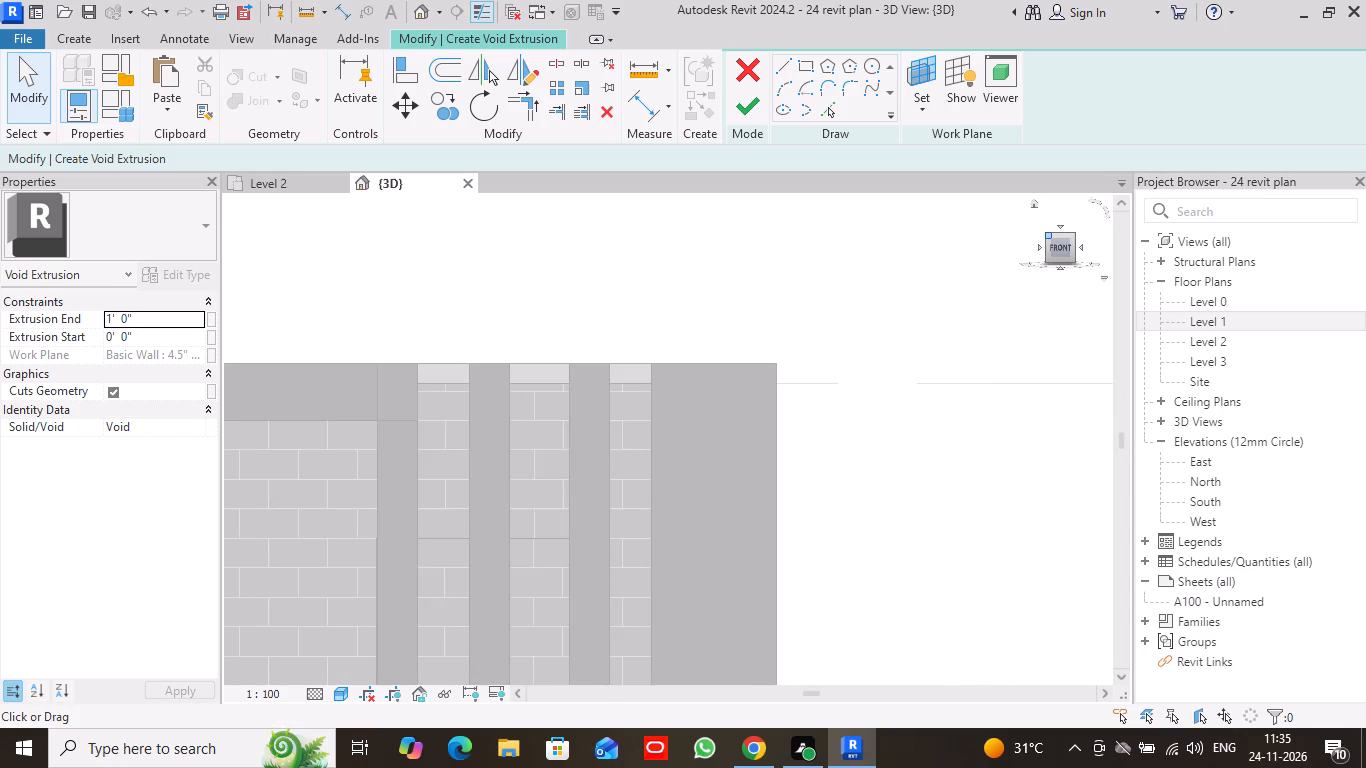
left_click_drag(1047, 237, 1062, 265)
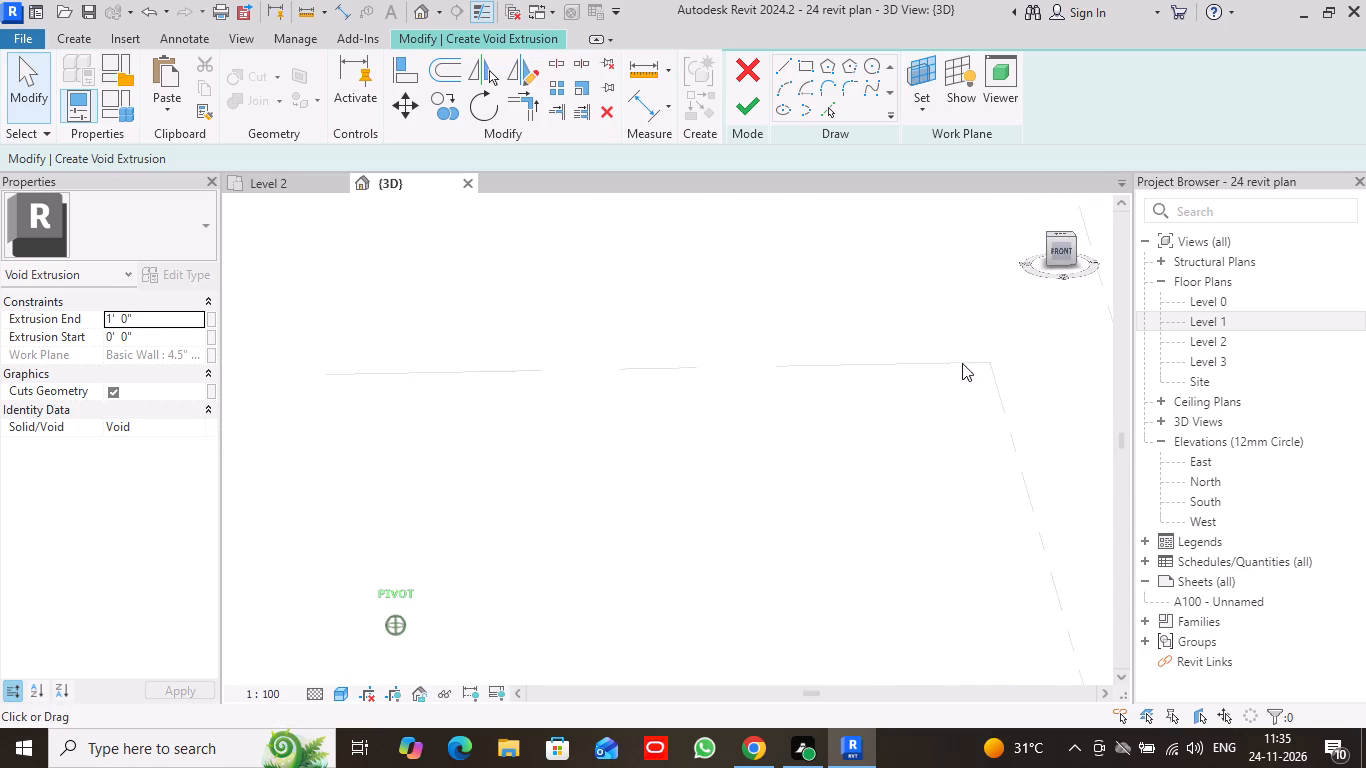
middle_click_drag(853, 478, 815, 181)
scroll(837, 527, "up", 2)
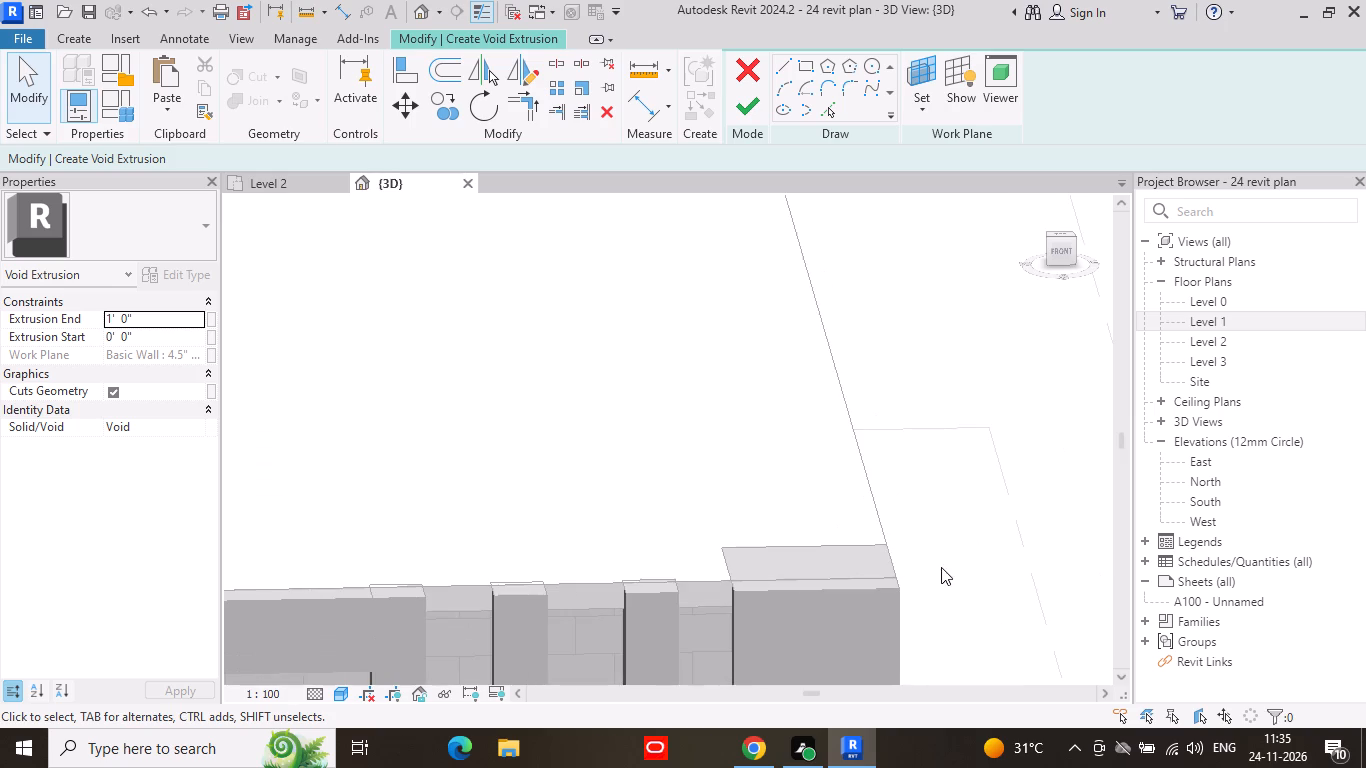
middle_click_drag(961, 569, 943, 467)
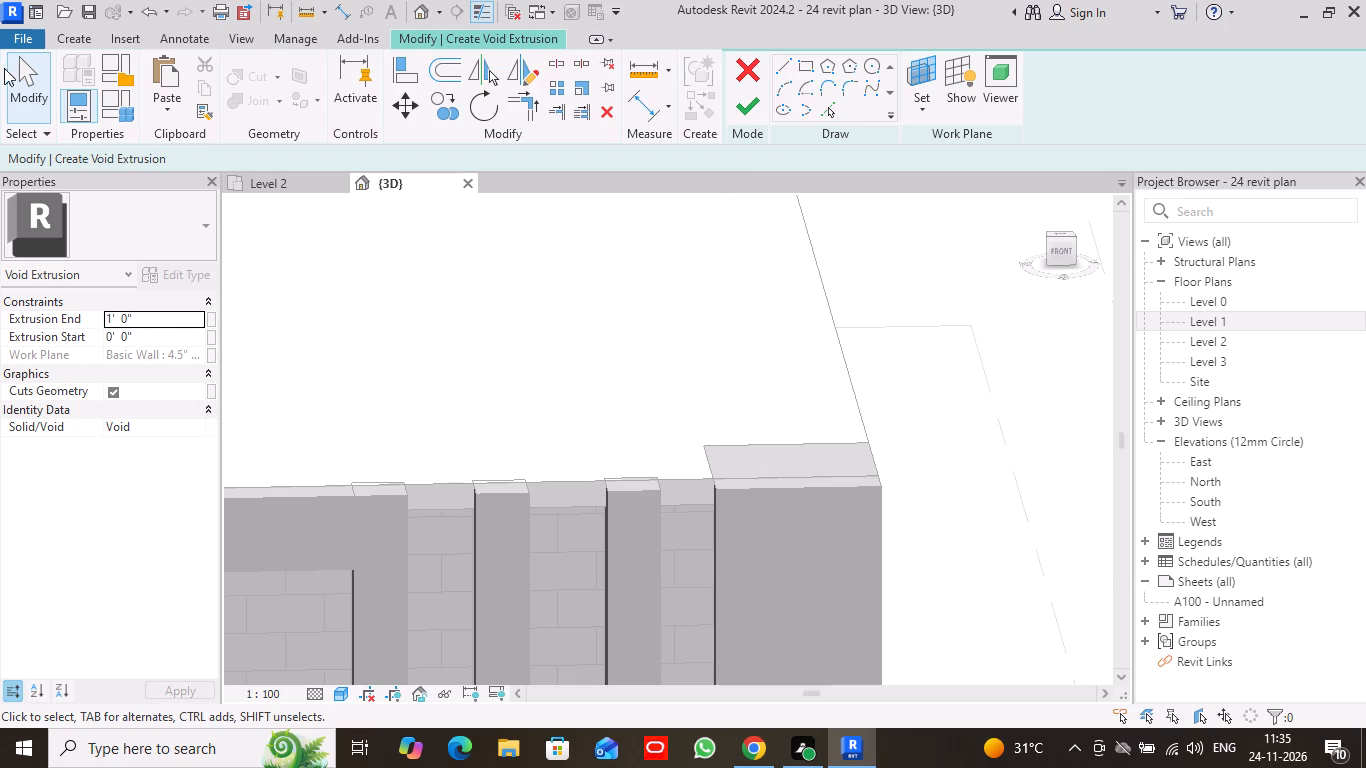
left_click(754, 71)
Shorten the corner panel extrusion from its back so it starts flush with the roof's front edge, at 0' 2 1/4".
middle_click_drag(998, 316, 840, 329)
left_click(1064, 234)
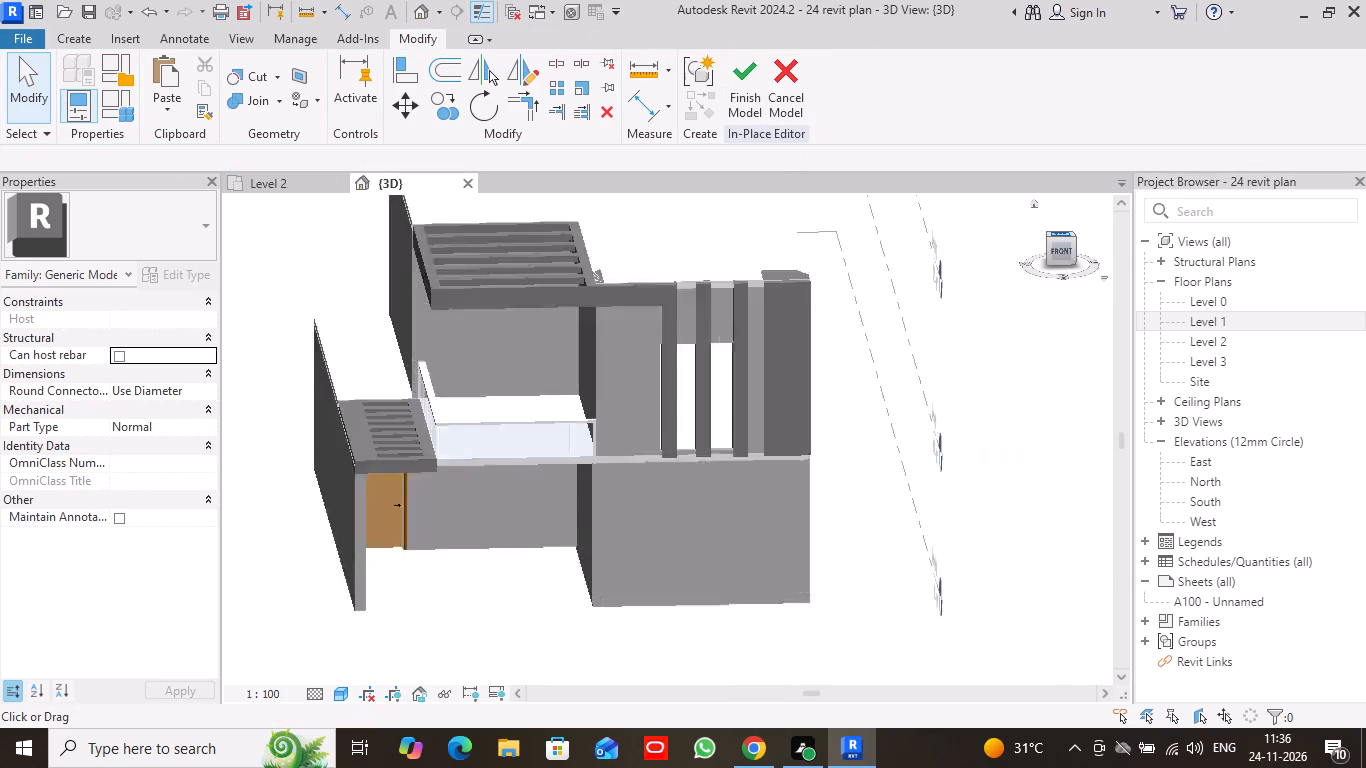
scroll(707, 658, "up", 3)
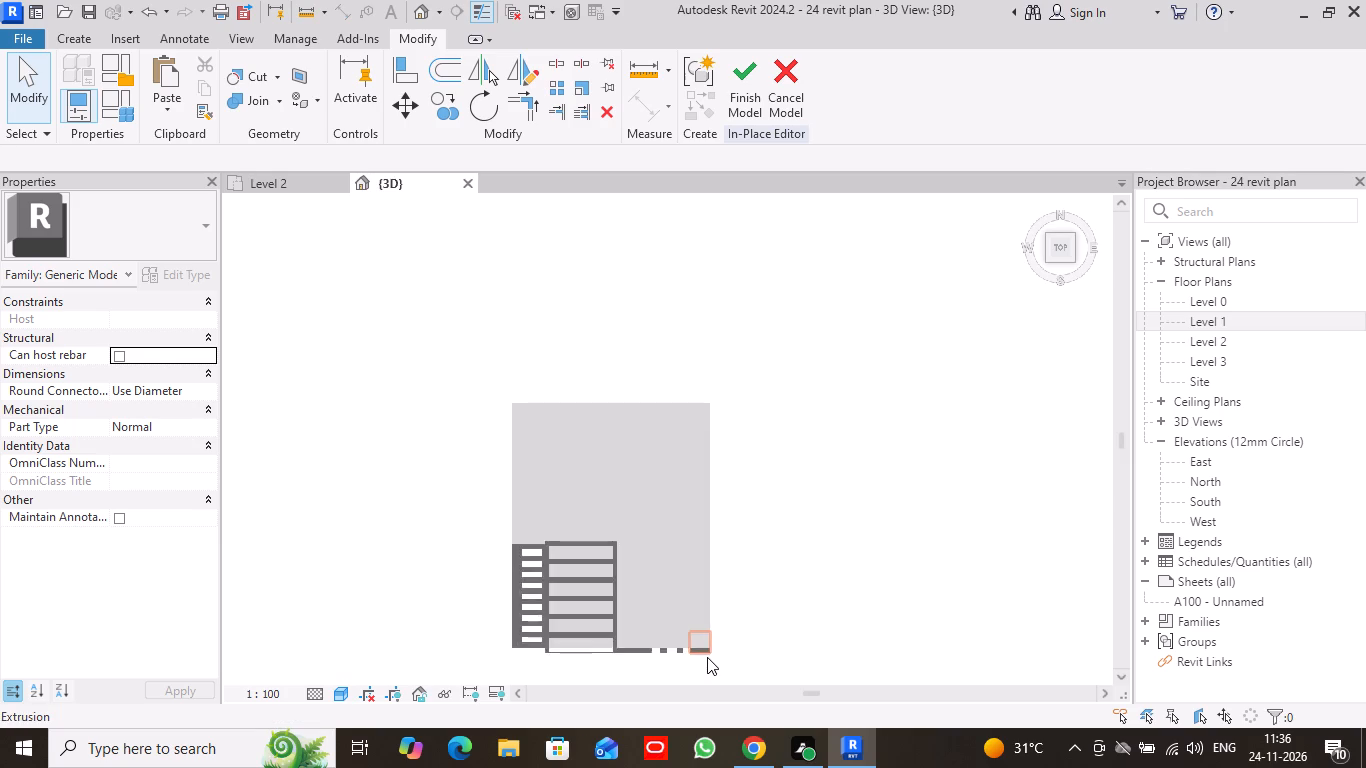
scroll(707, 657, "up", 7)
scroll(701, 645, "down", 1)
scroll(701, 645, "up", 4)
scroll(698, 643, "down", 1)
scroll(698, 643, "up", 3)
middle_click_drag(770, 624, 793, 508)
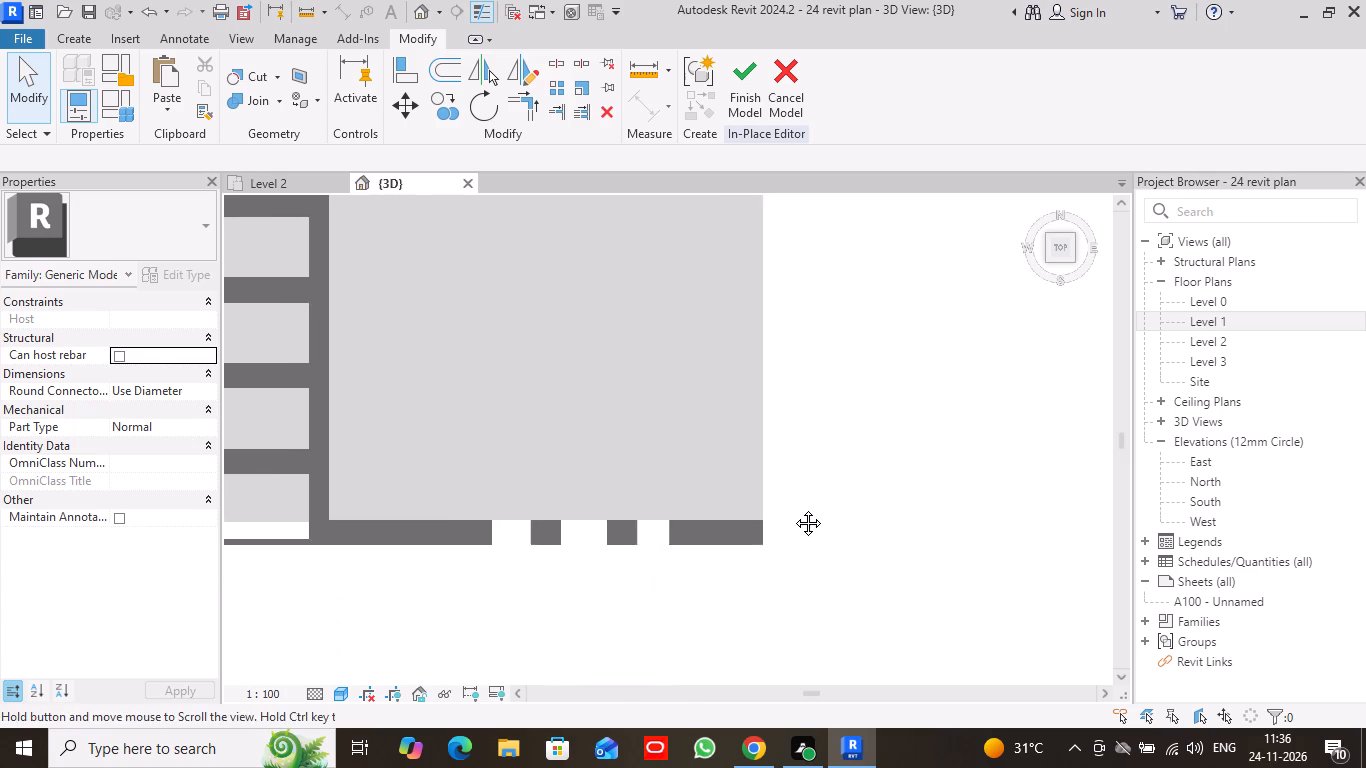
middle_click_drag(793, 508, 793, 507)
scroll(693, 560, "up", 4)
left_click(750, 493)
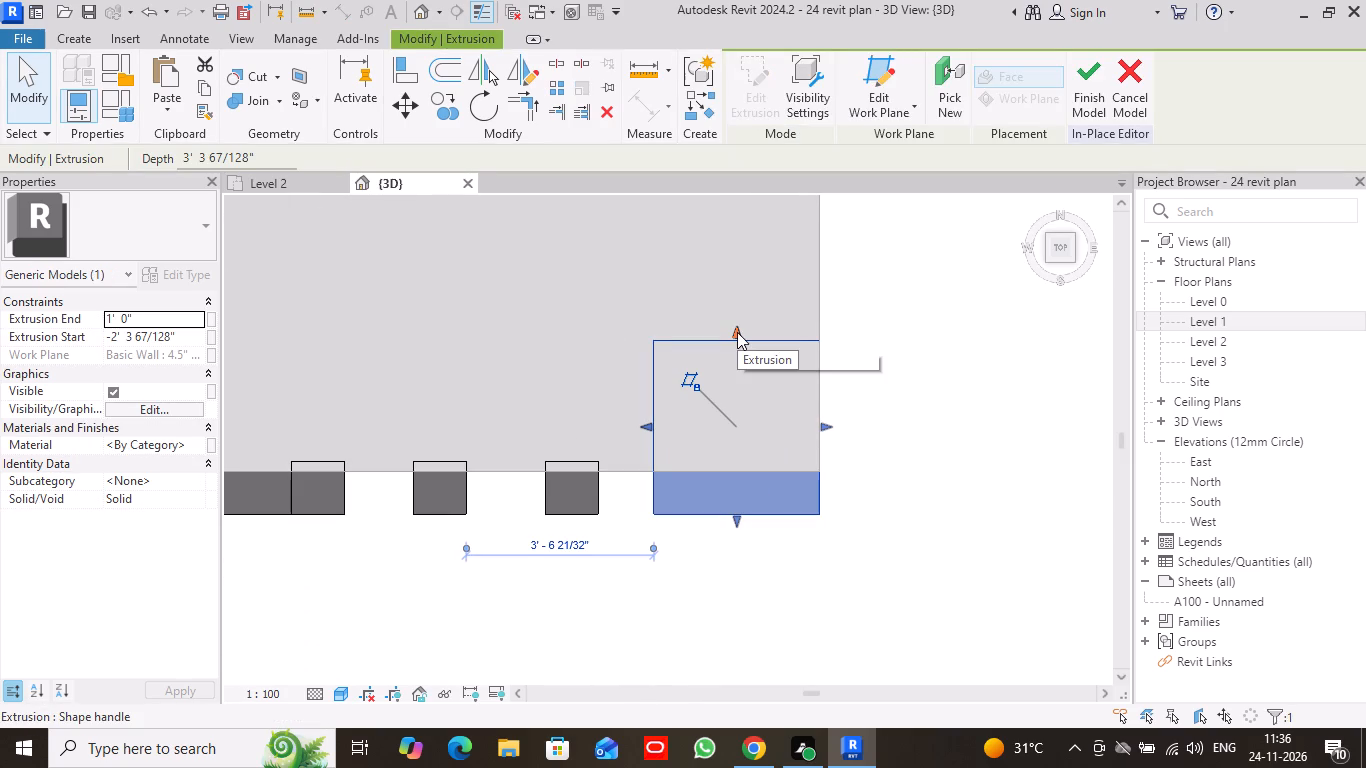
left_click_drag(737, 332, 751, 469)
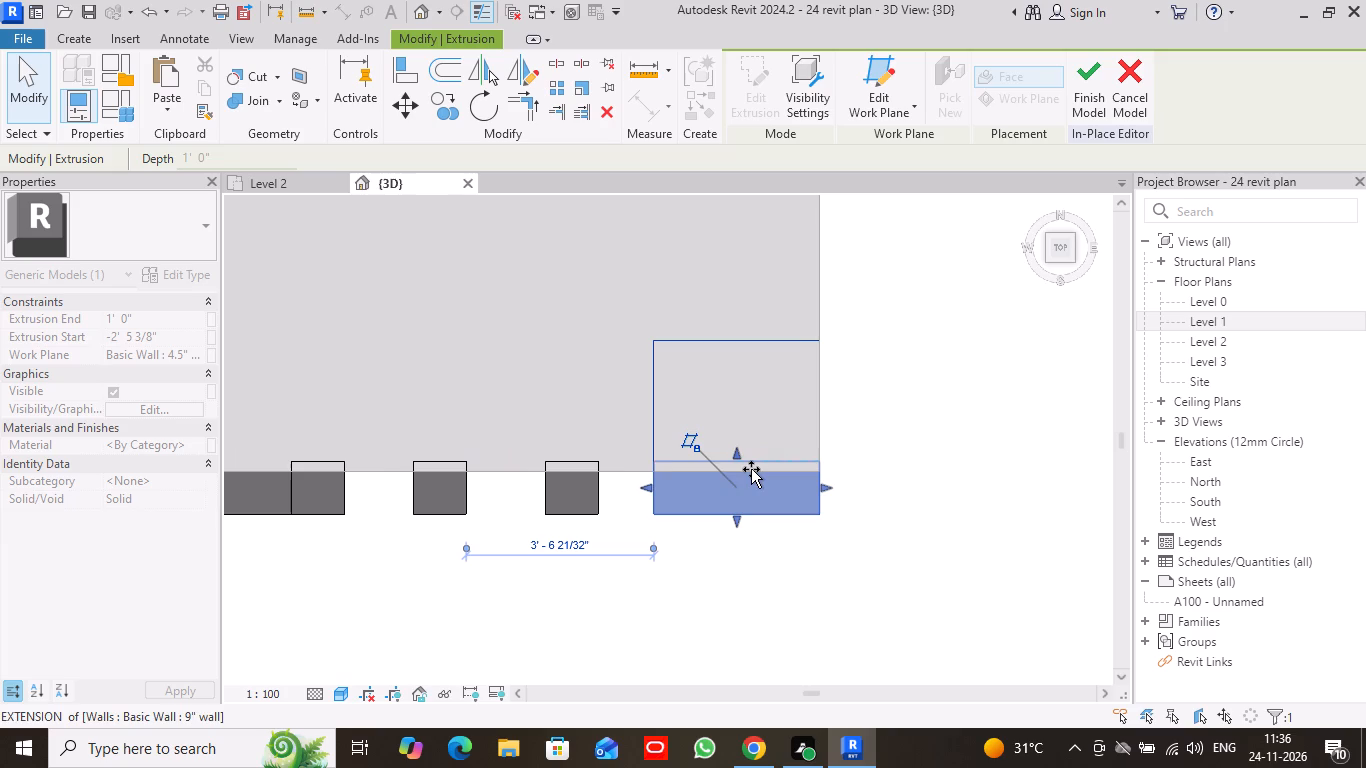
left_click_drag(751, 469, 752, 472)
Shorten the three-column extrusion from its back to the roof's front edge, giving an extrusion start of 0' 2 1/4".
left_click(583, 487)
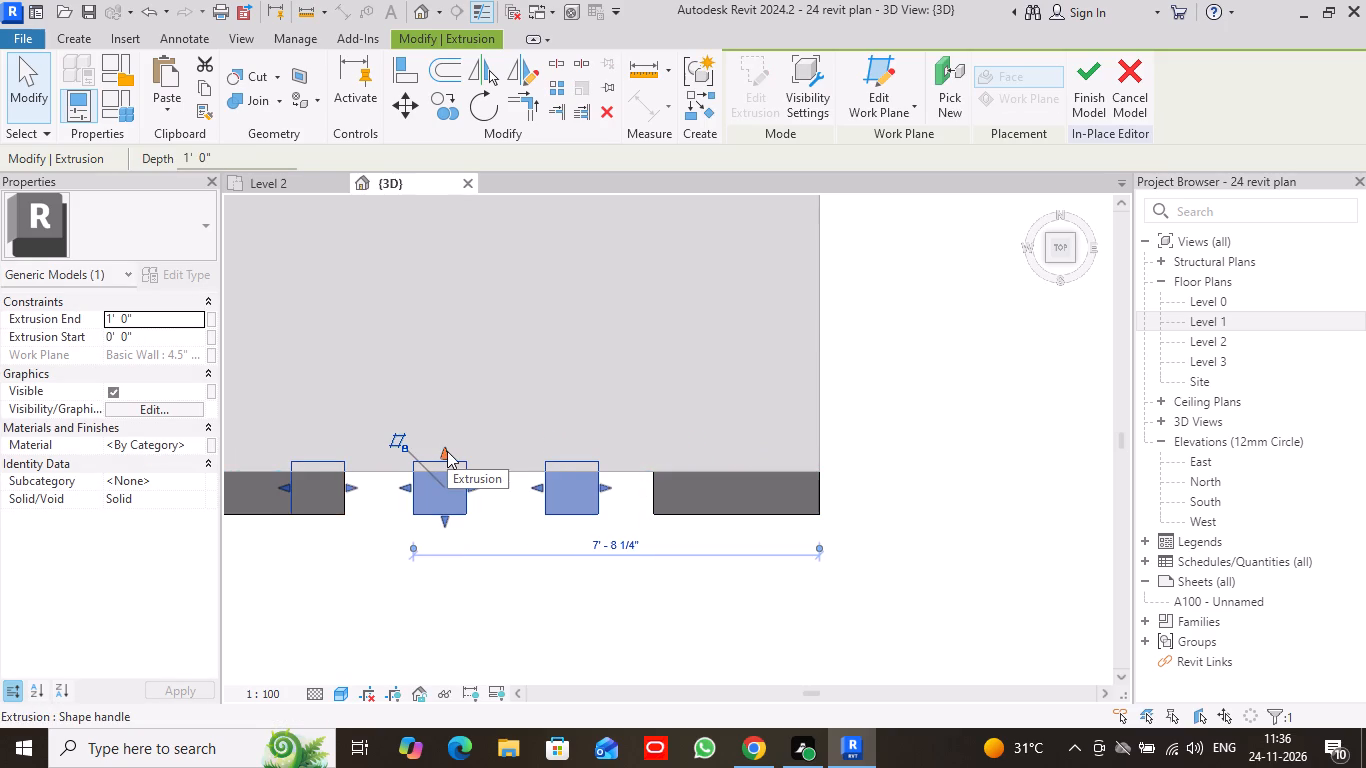
left_click_drag(443, 453, 445, 468)
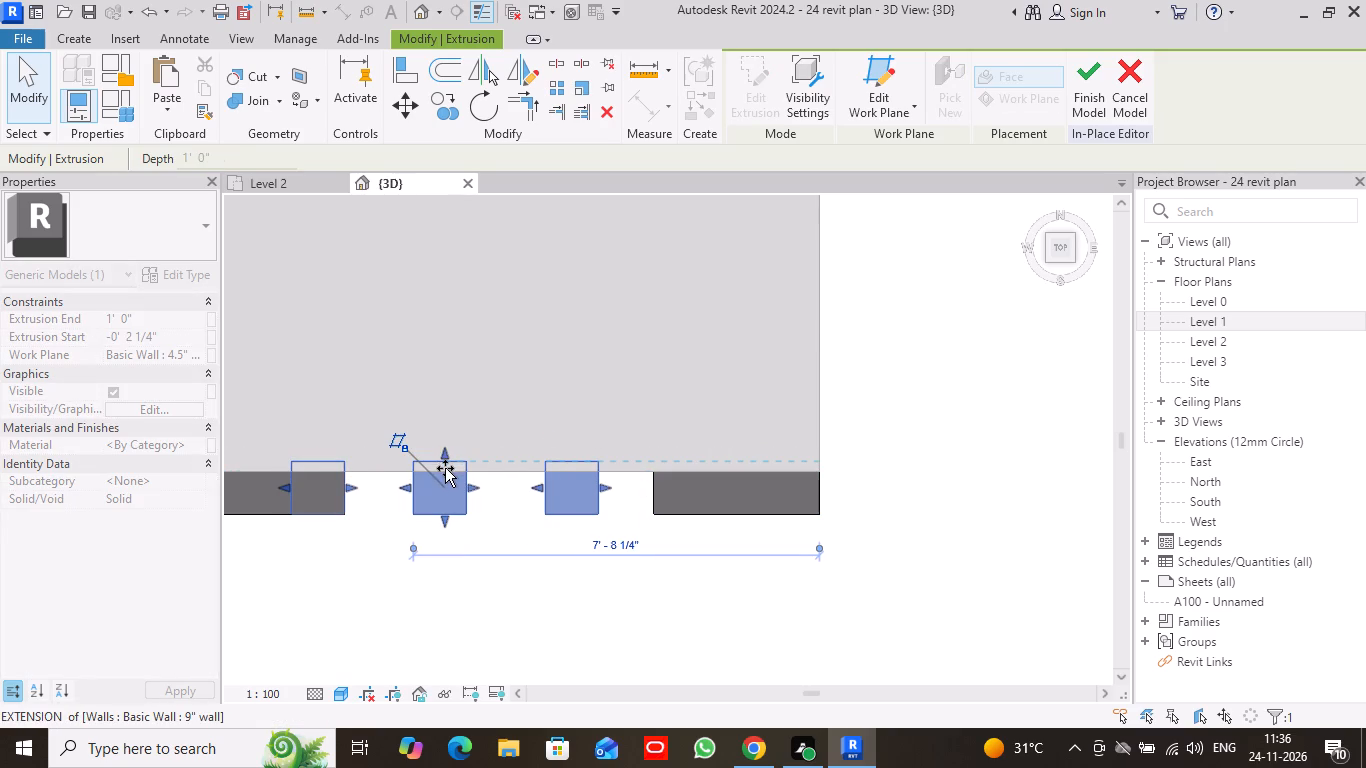
left_click_drag(445, 468, 446, 477)
scroll(880, 473, "down", 1)
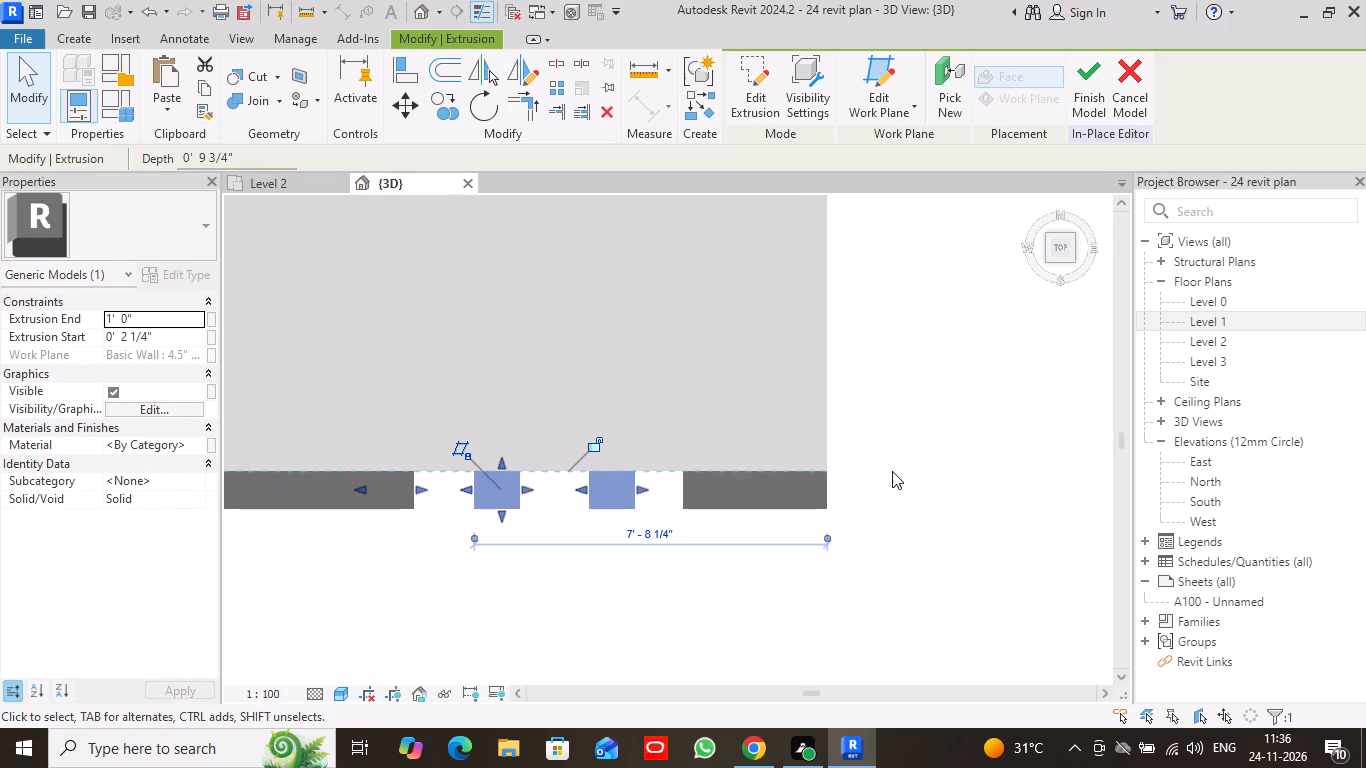
left_click(21, 88)
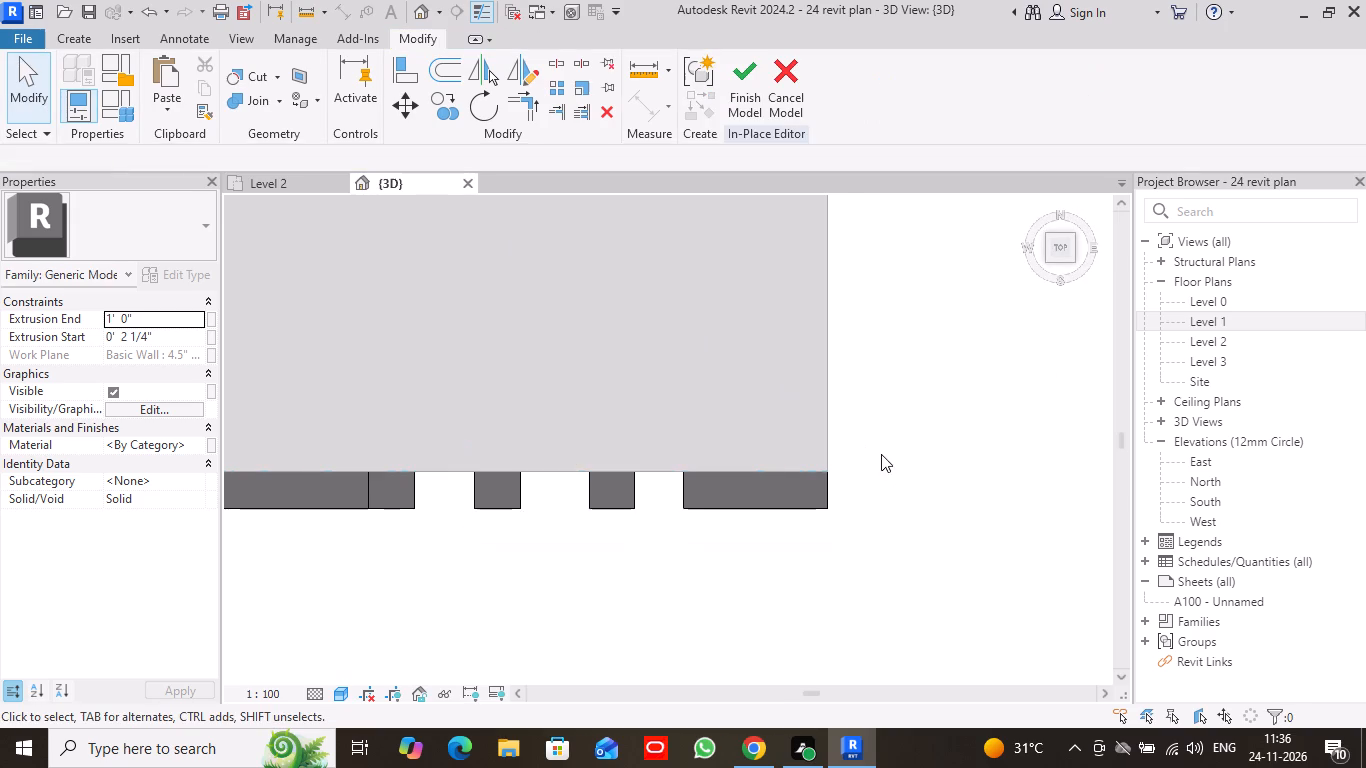
Open the corner panel extrusion's rectangular sketch for editing in the front view.
scroll(887, 465, "down", 3)
middle_click_drag(899, 517, 874, 353)
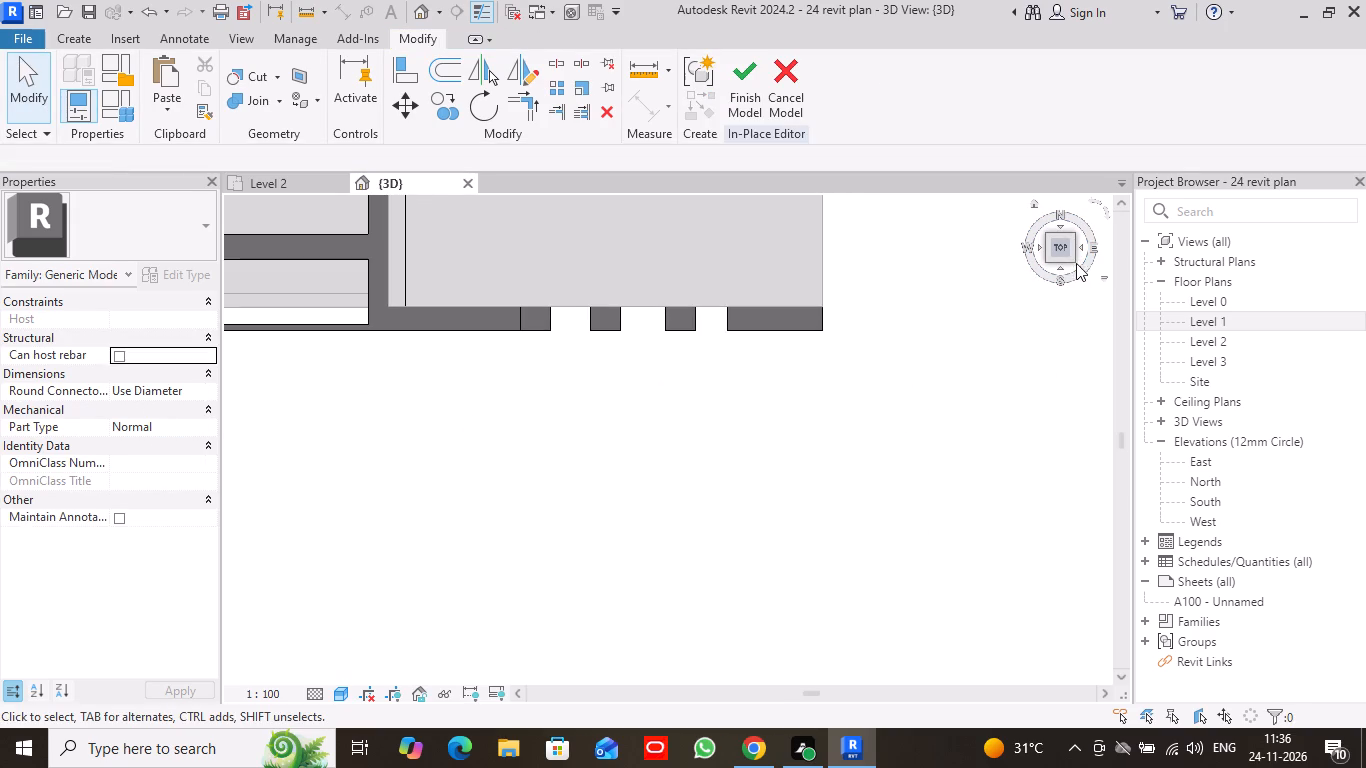
left_click_drag(1072, 260, 1073, 222)
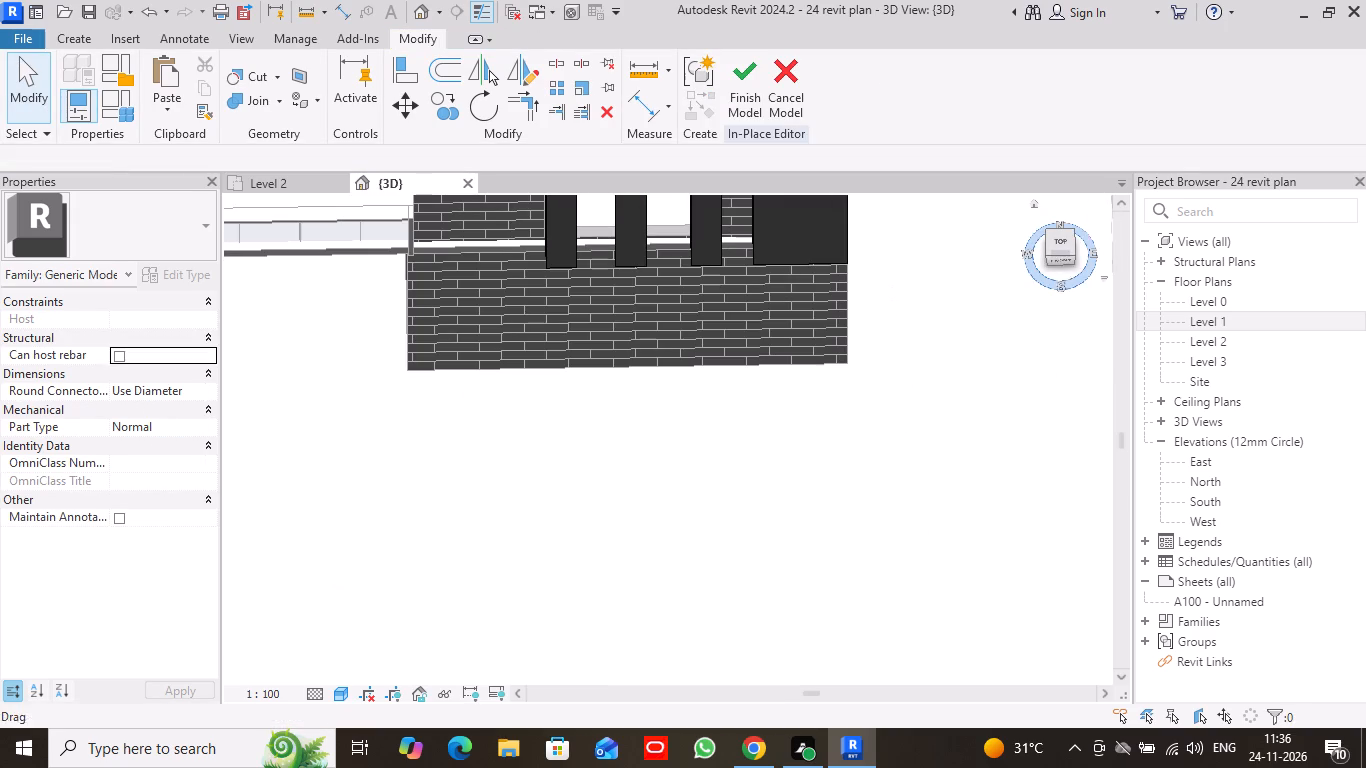
left_click(1067, 262)
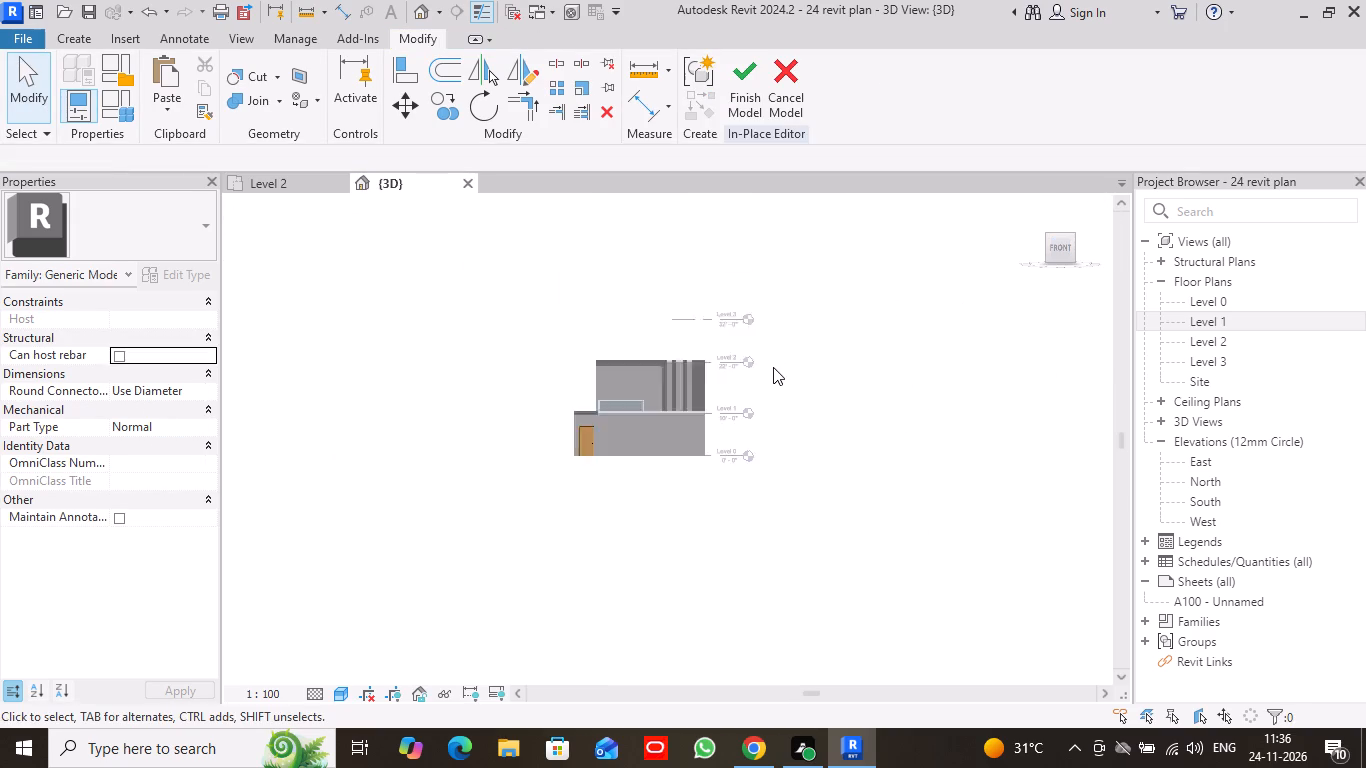
scroll(694, 469, "up", 6)
scroll(738, 397, "down", 1)
scroll(738, 397, "up", 7)
middle_click_drag(729, 451, 802, 447)
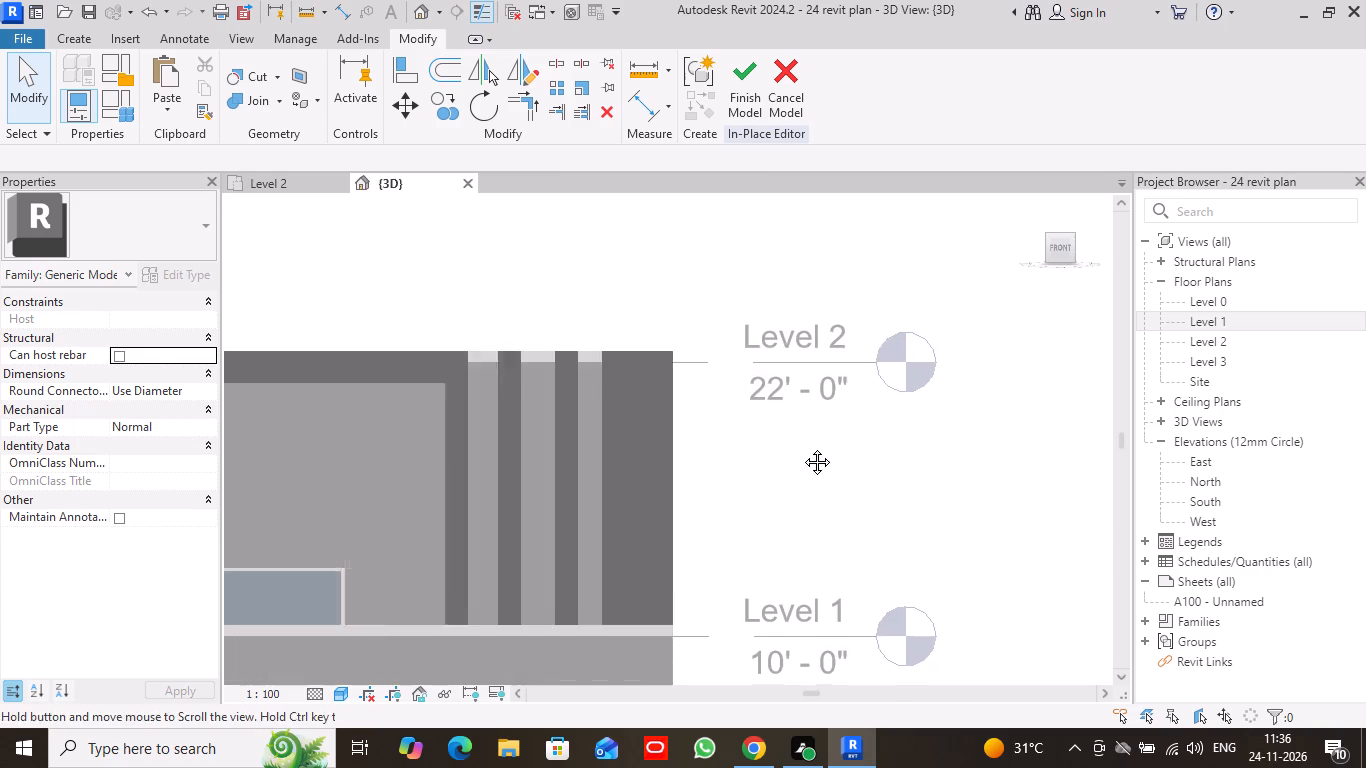
middle_click_drag(802, 447, 809, 447)
double_click(709, 433)
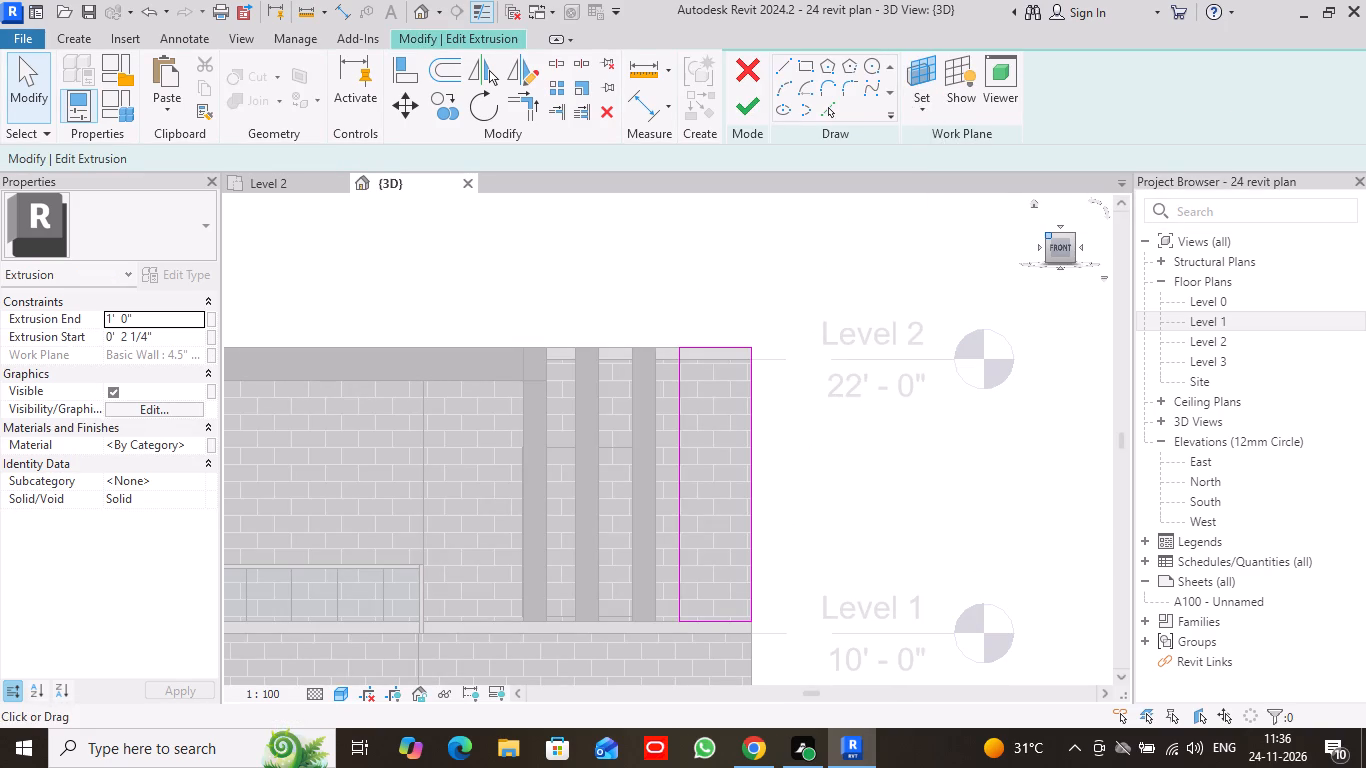
Change the corner panel sketch's work plane to the front face of the 6" roof.
left_click_drag(1048, 235, 1058, 253)
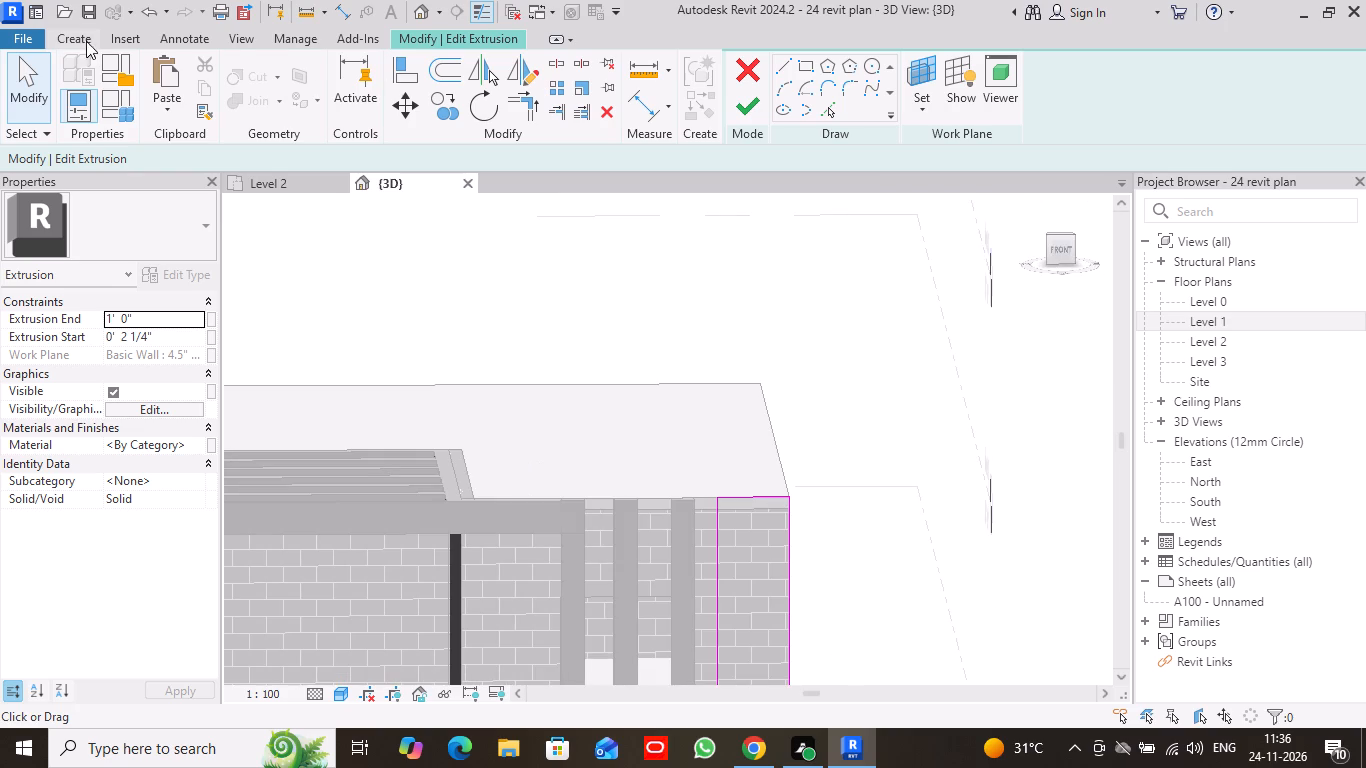
left_click(80, 38)
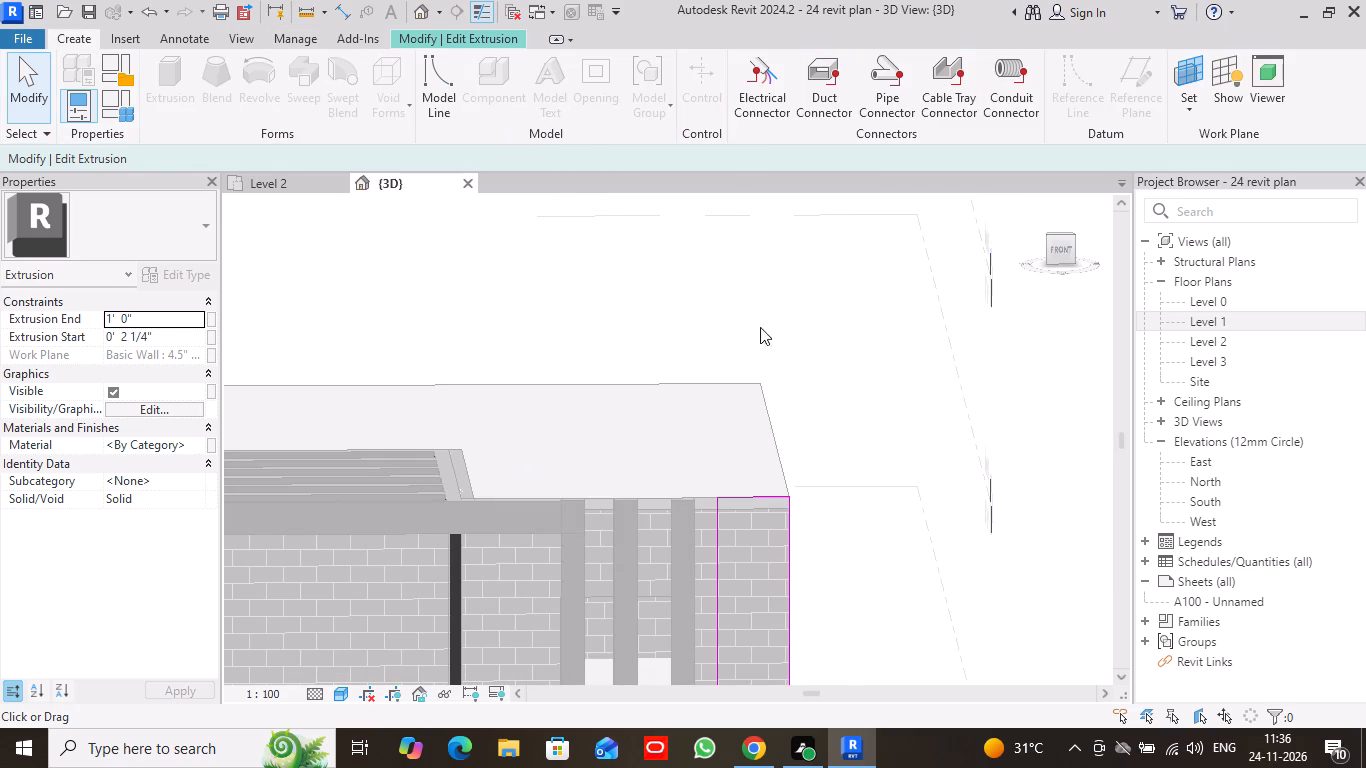
middle_click_drag(848, 460, 839, 309)
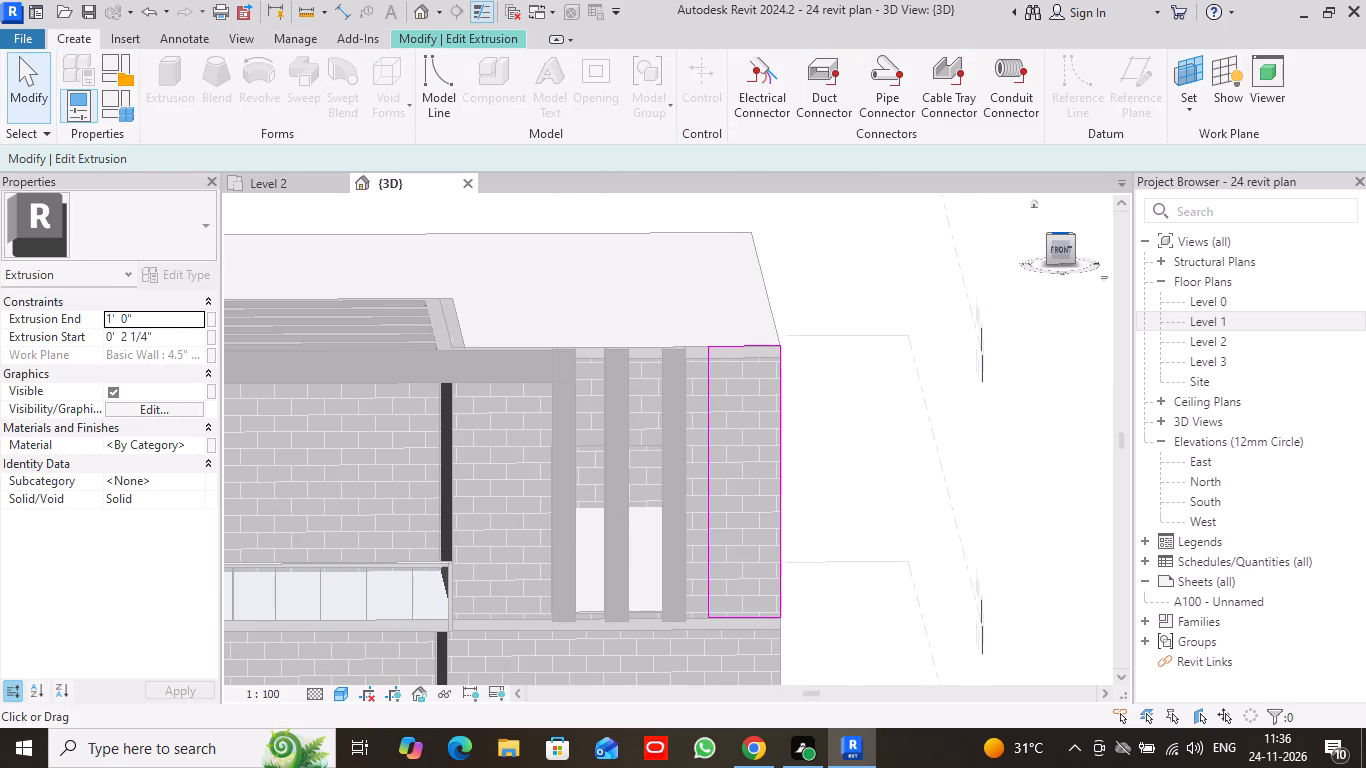
left_click_drag(1058, 239, 1062, 256)
middle_click_drag(816, 449, 822, 251)
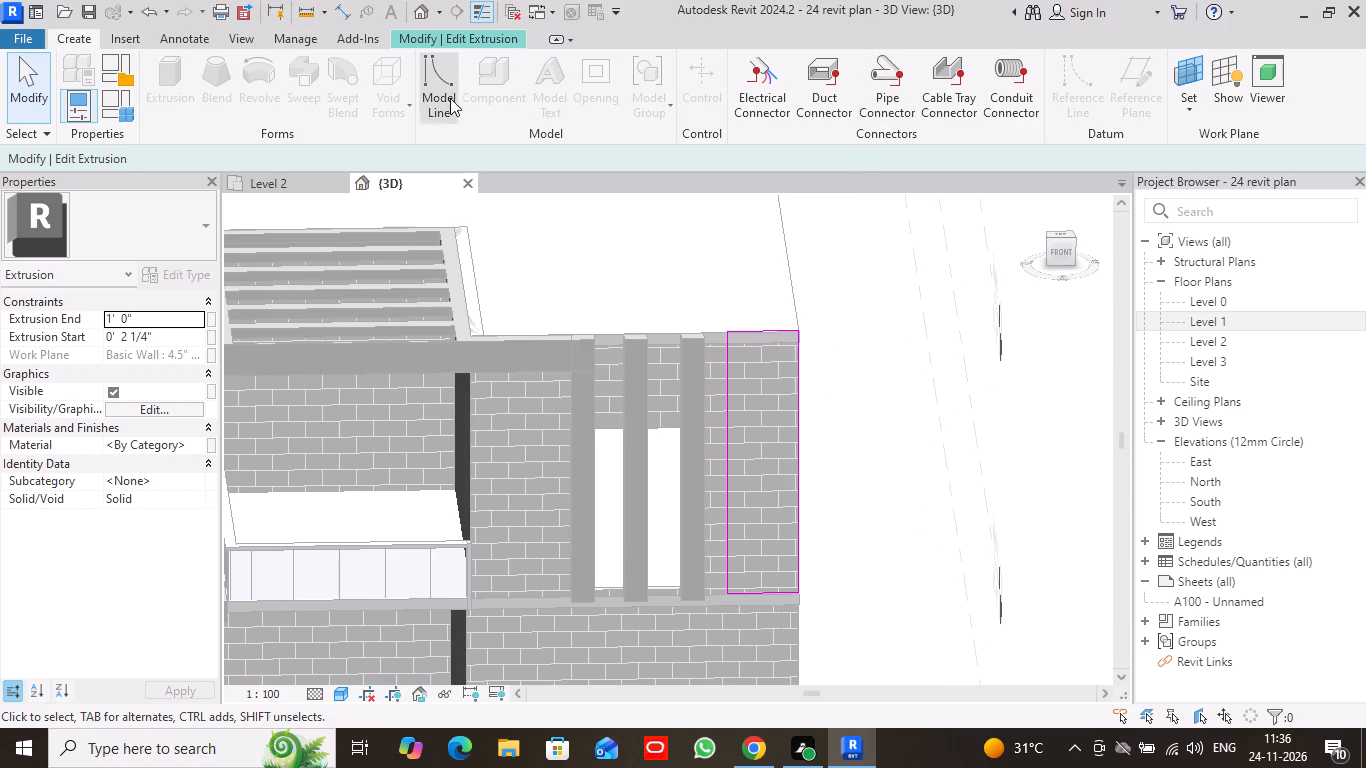
left_click(1194, 113)
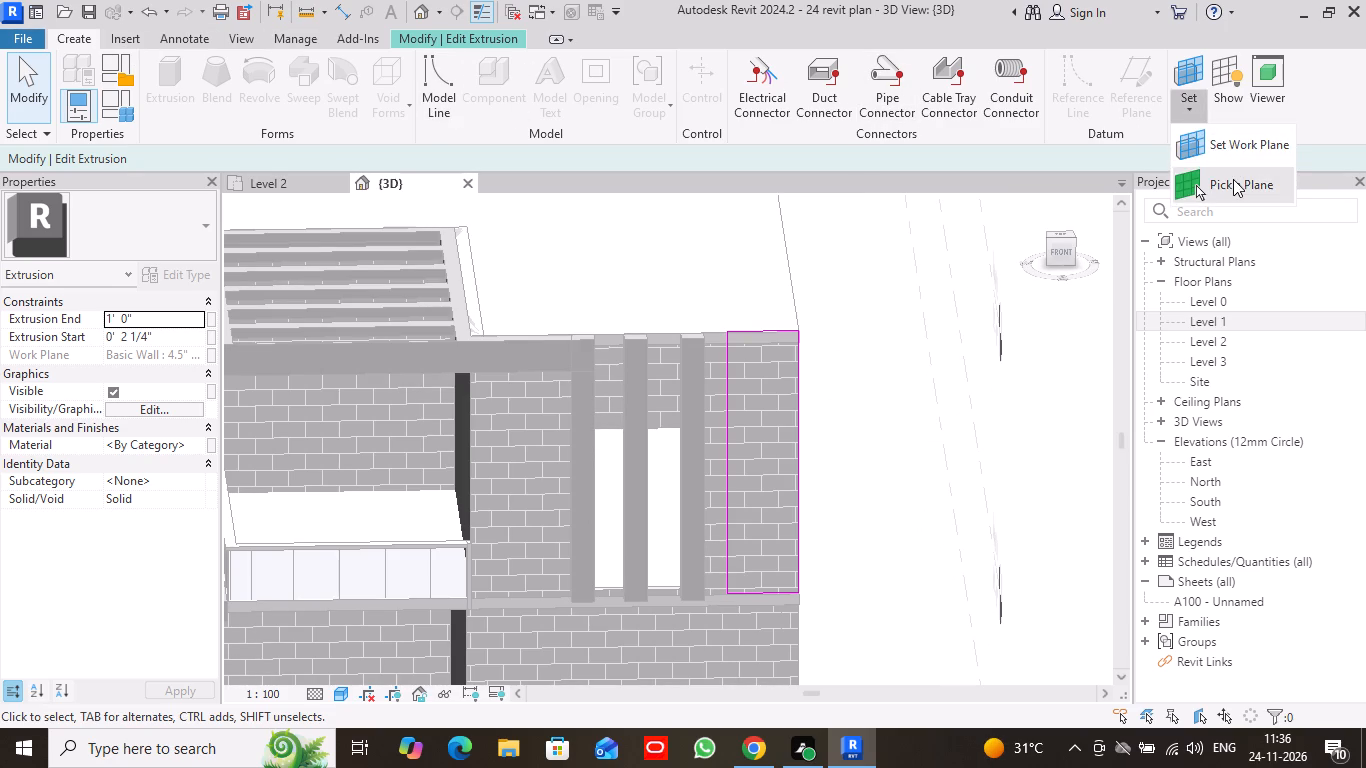
left_click(1234, 179)
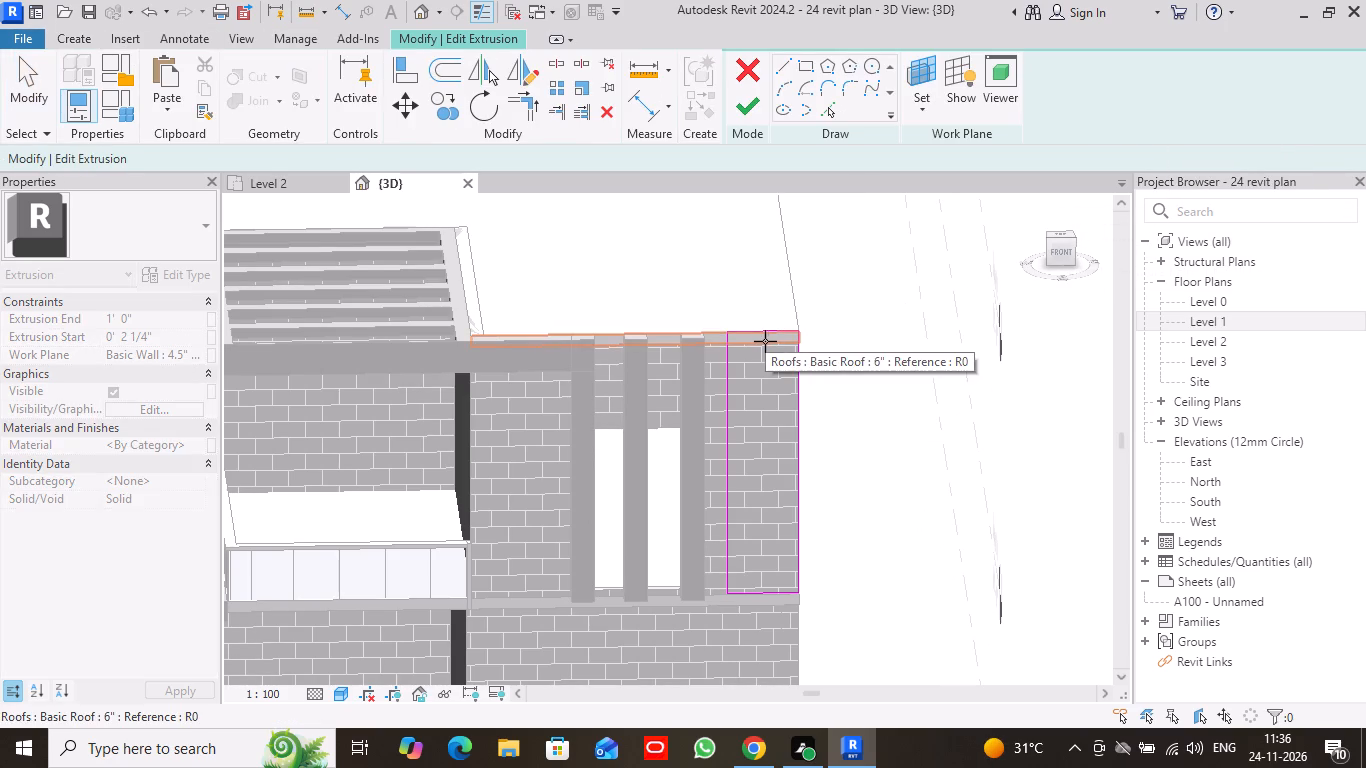
left_click(770, 341)
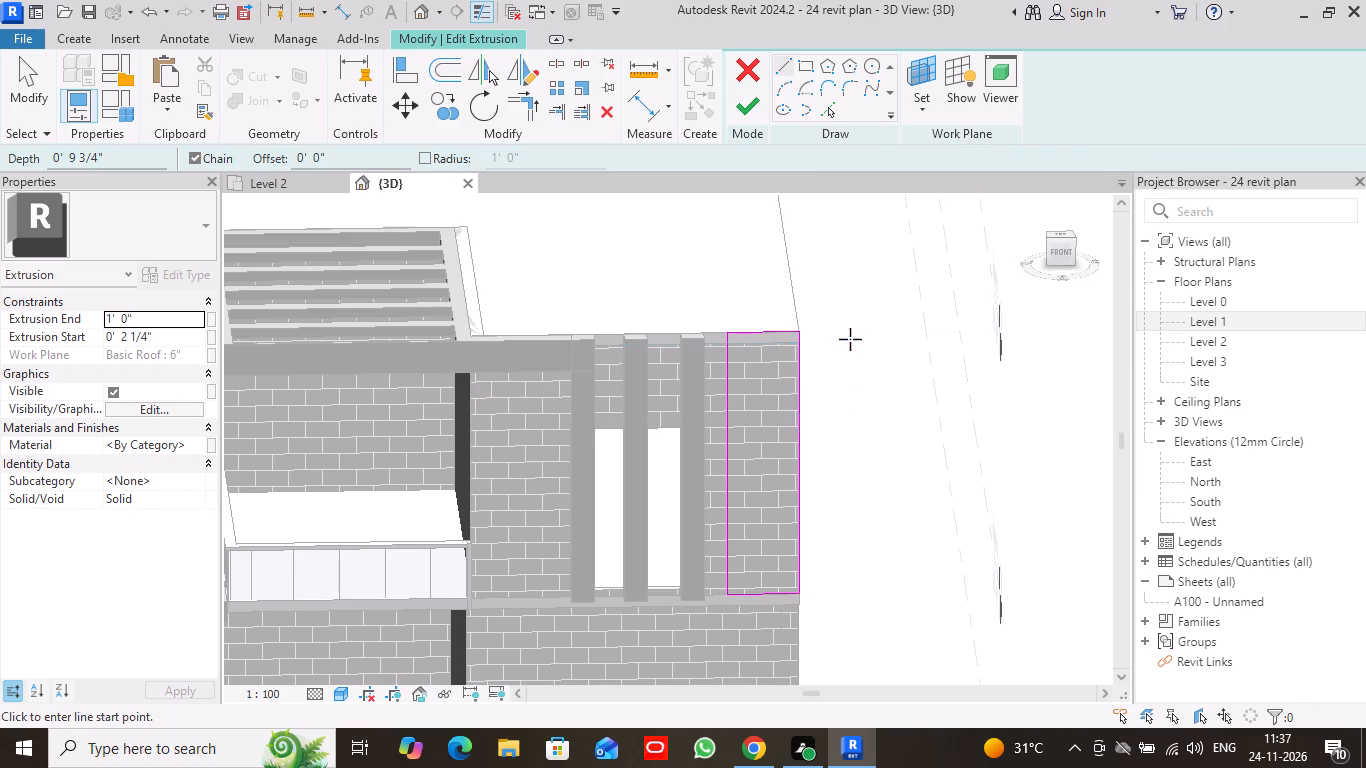
Finish the corner panel sketch and extend the extrusion's back to the roof's front edge, at an extrusion start of 0' 0".
left_click(1063, 234)
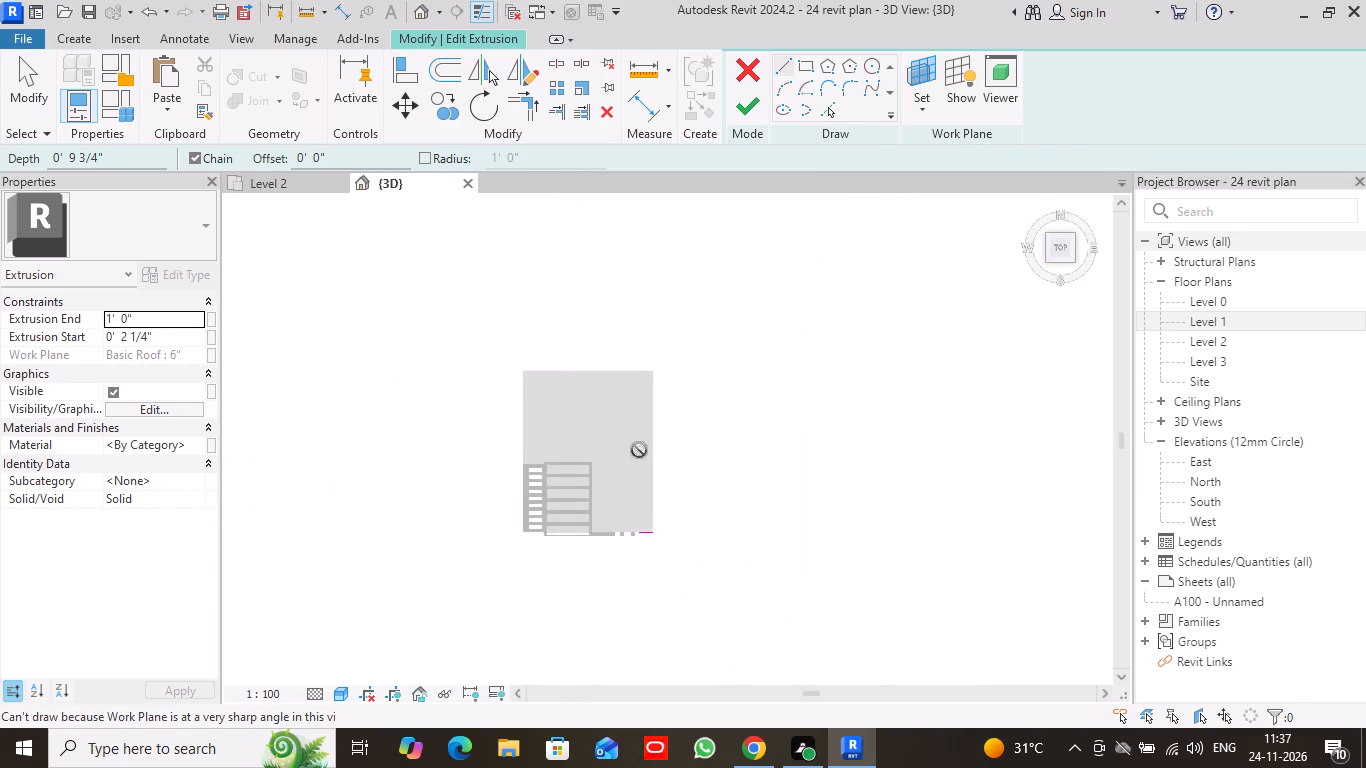
scroll(714, 653, "up", 6)
scroll(729, 658, "down", 1)
scroll(729, 658, "up", 3)
middle_click_drag(730, 644, 818, 408)
scroll(730, 644, "up", 1)
scroll(759, 438, "up", 3)
scroll(759, 438, "down", 1)
scroll(759, 438, "up", 1)
scroll(751, 441, "down", 1)
scroll(751, 441, "up", 7)
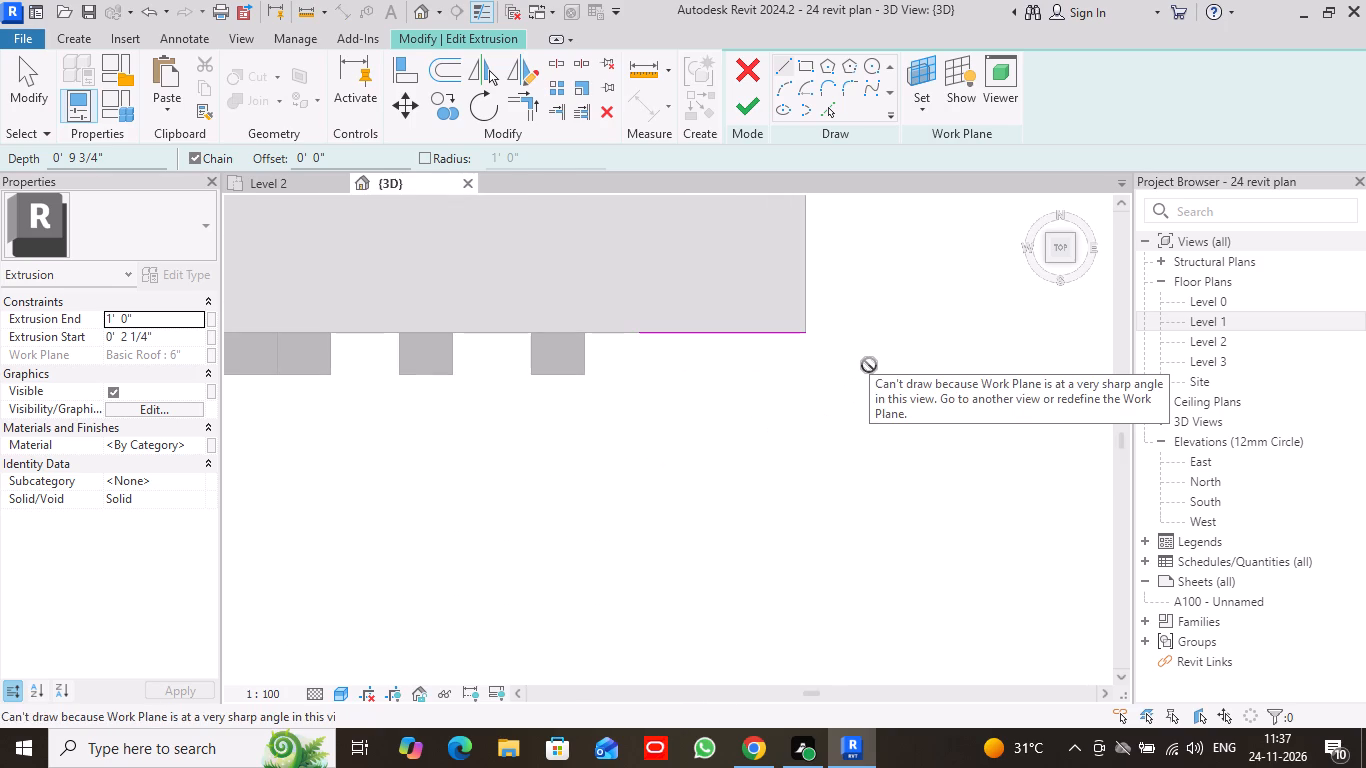
left_click(752, 104)
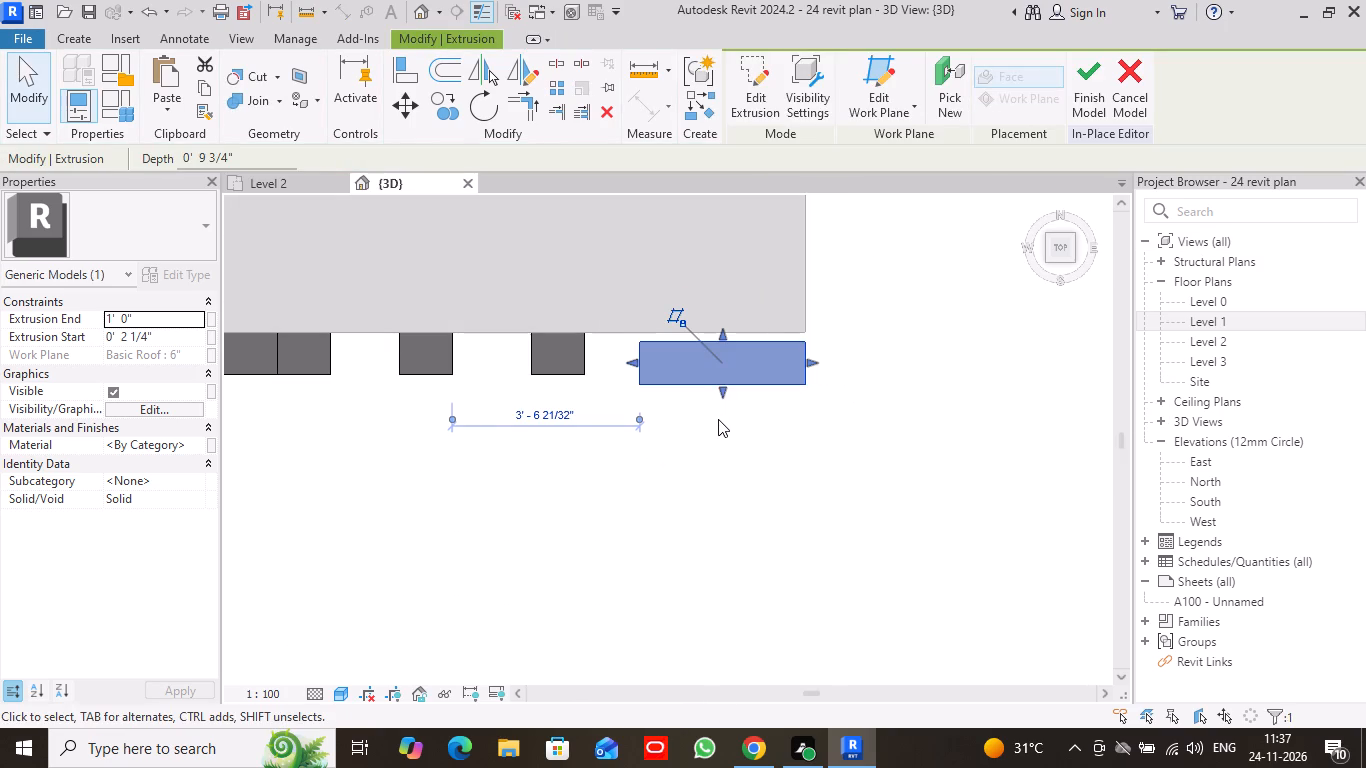
scroll(718, 419, "up", 3)
left_click_drag(724, 294, 724, 287)
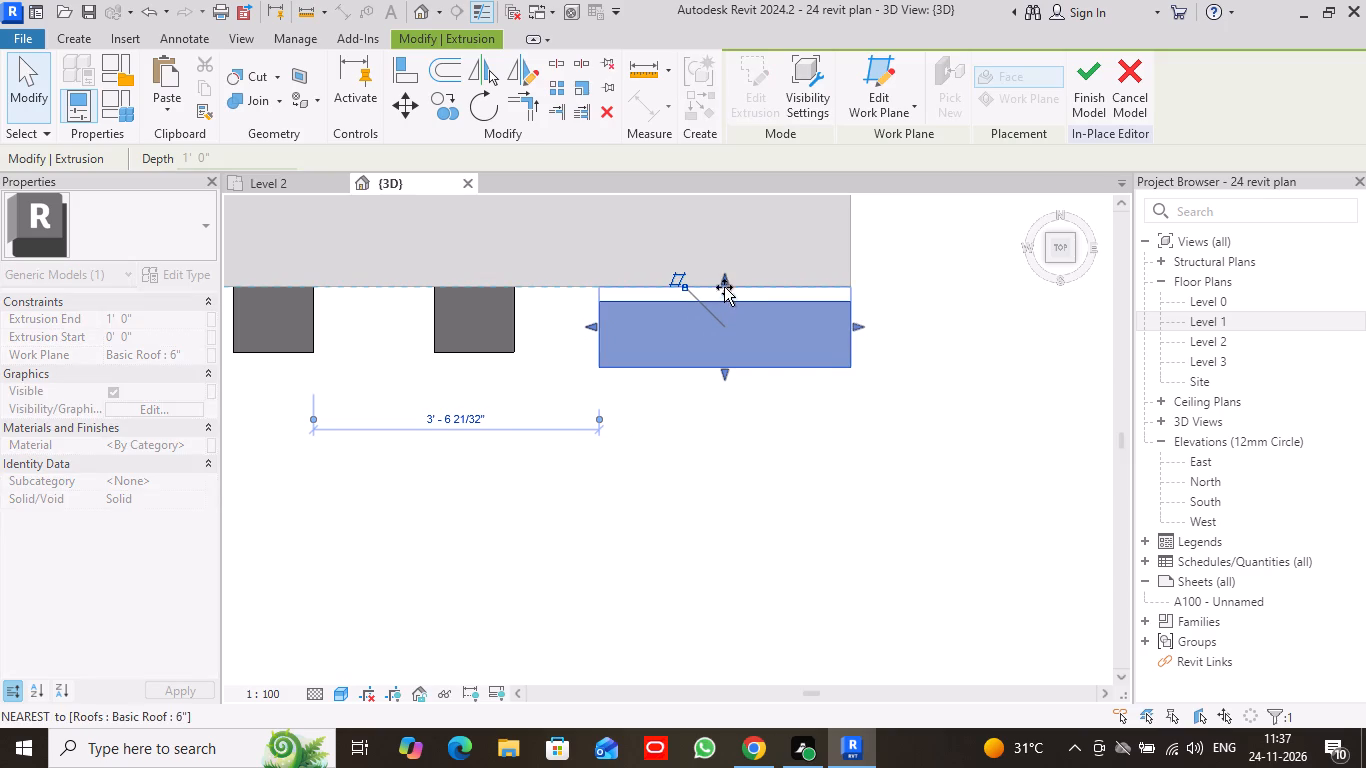
left_click_drag(724, 287, 725, 283)
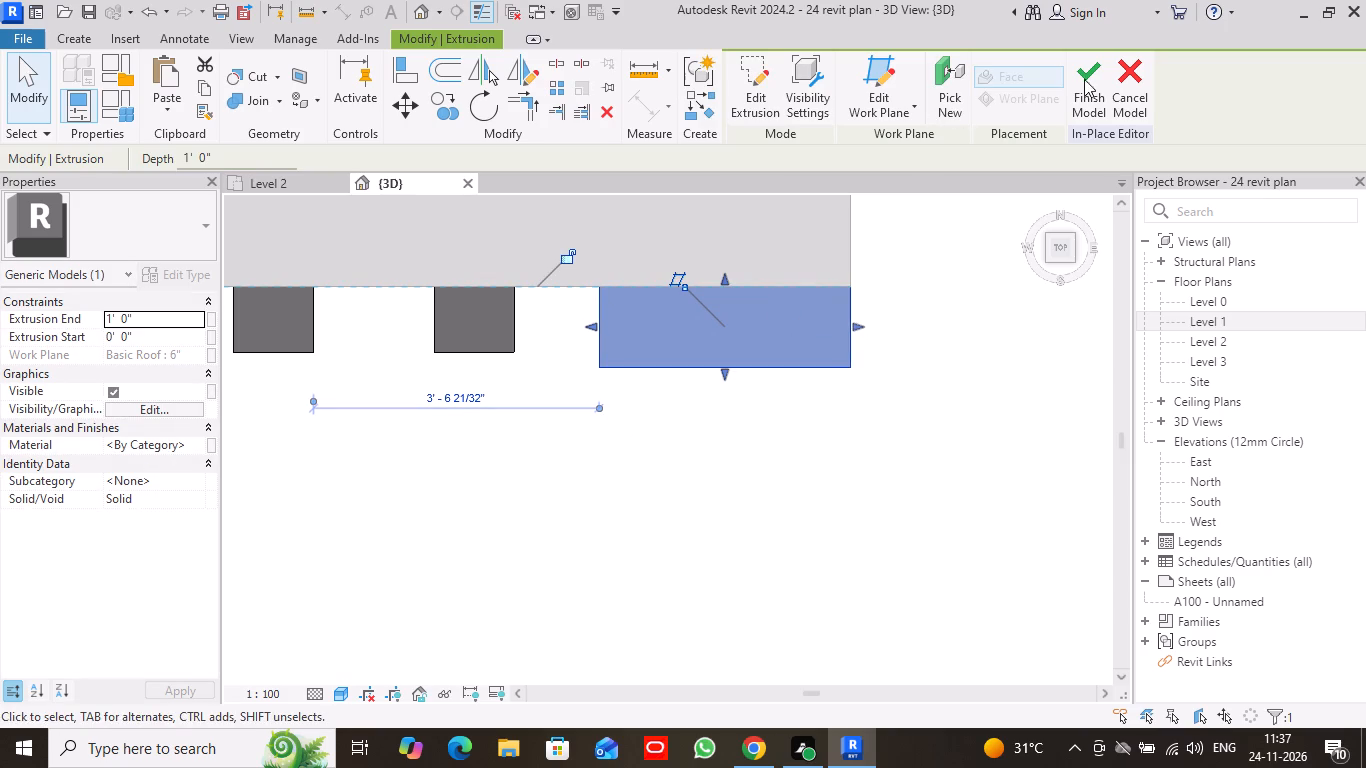
left_click(21, 93)
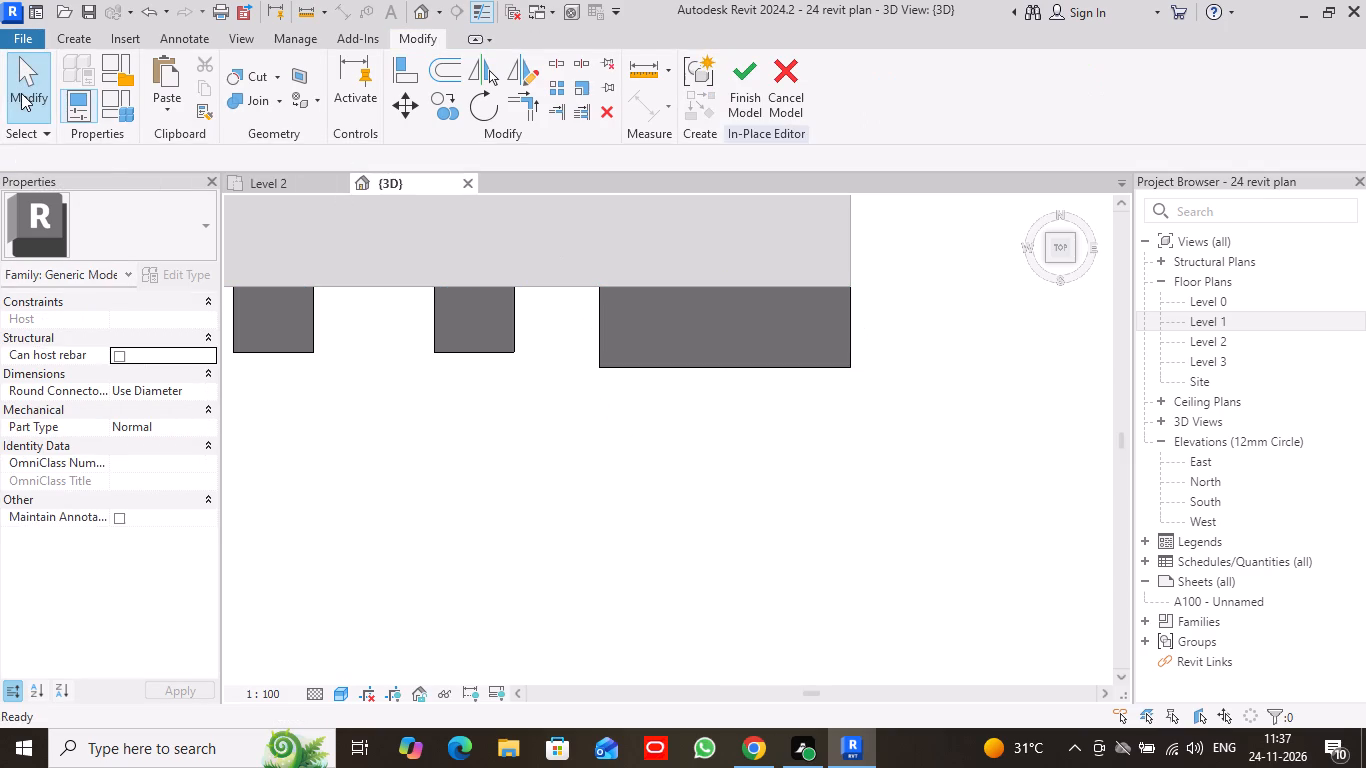
Start a void extrusion on the corner panel's top face and sketch a square of about 3" inside its front edge.
left_click(70, 39)
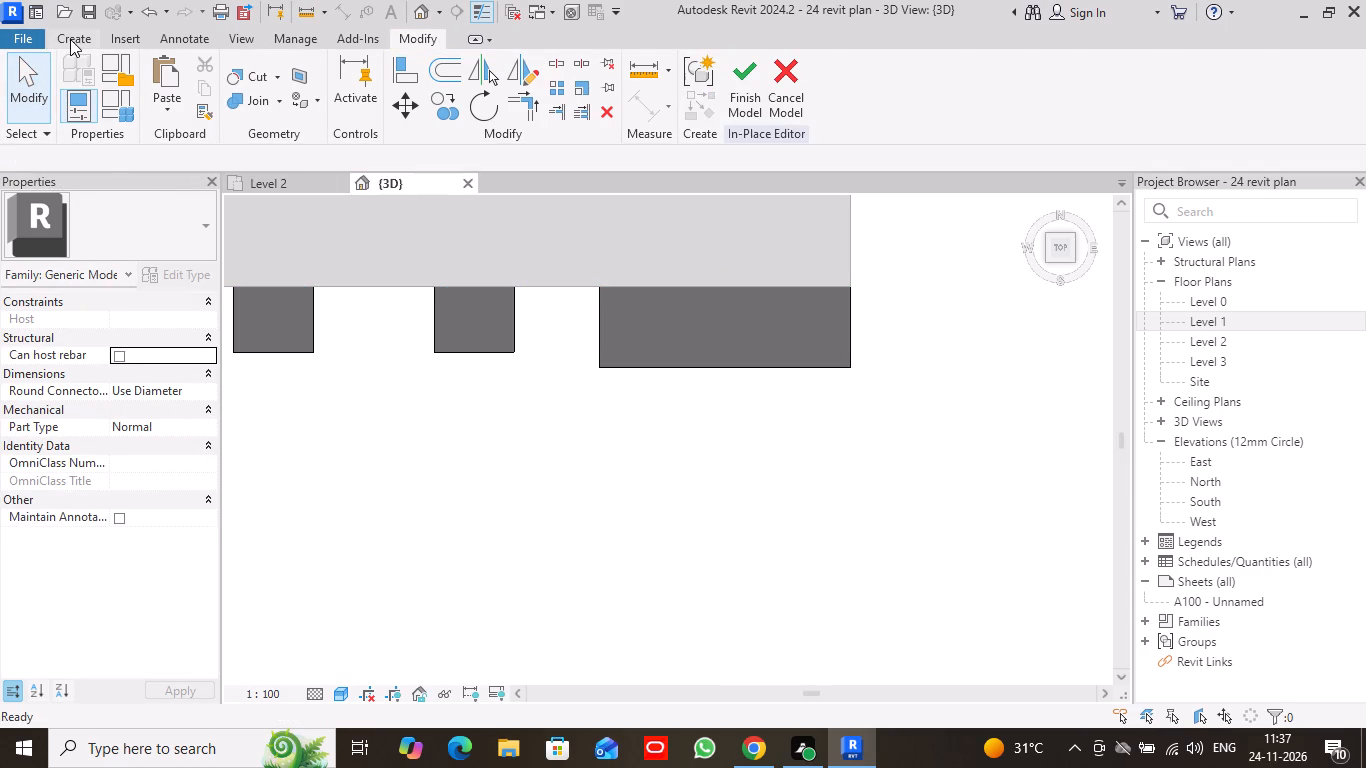
left_click(409, 107)
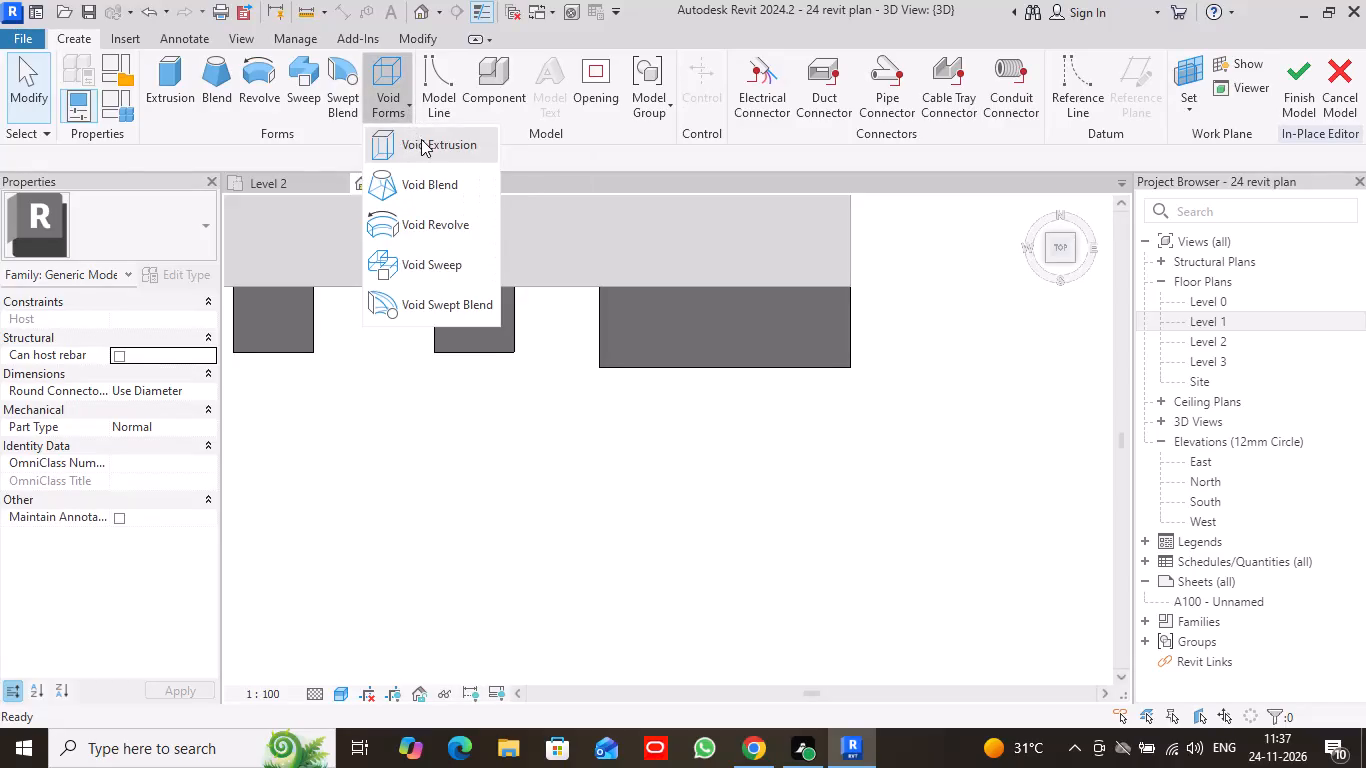
left_click(421, 139)
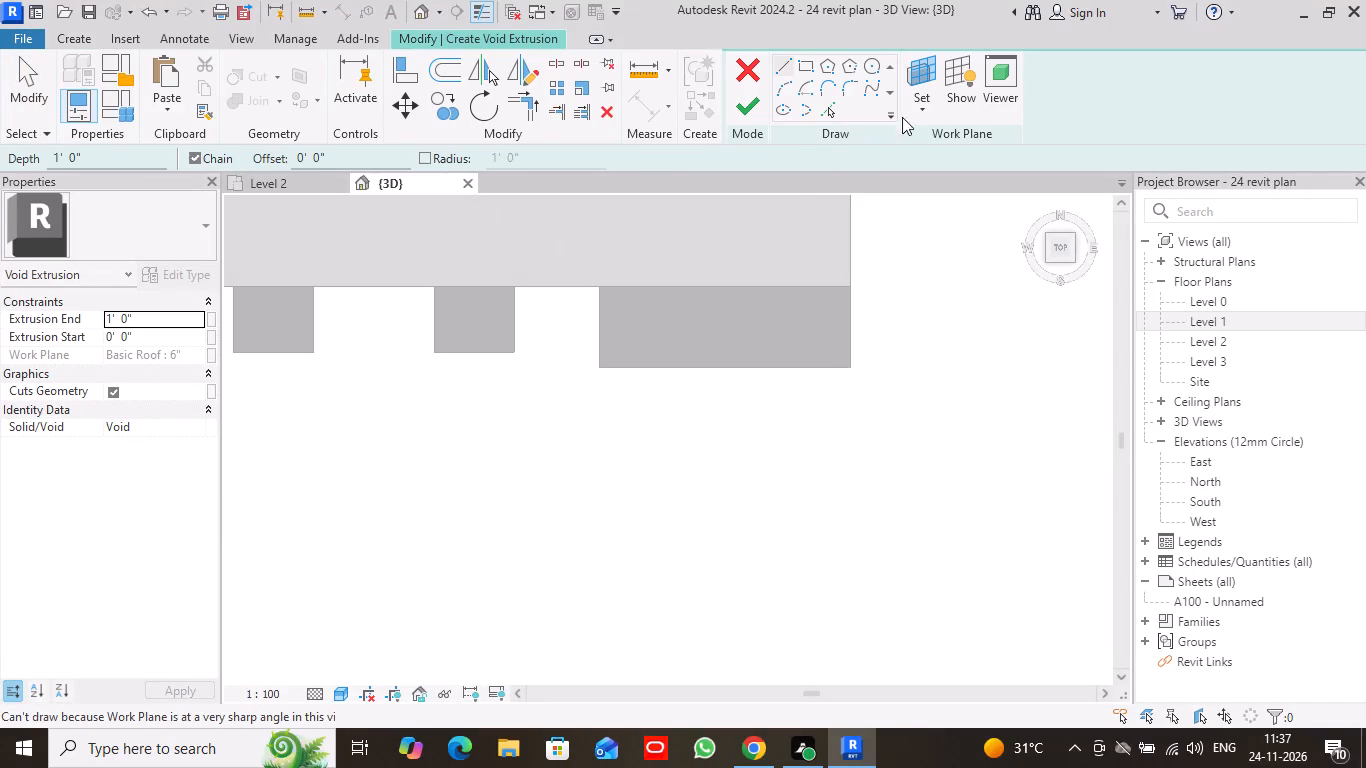
left_click(928, 105)
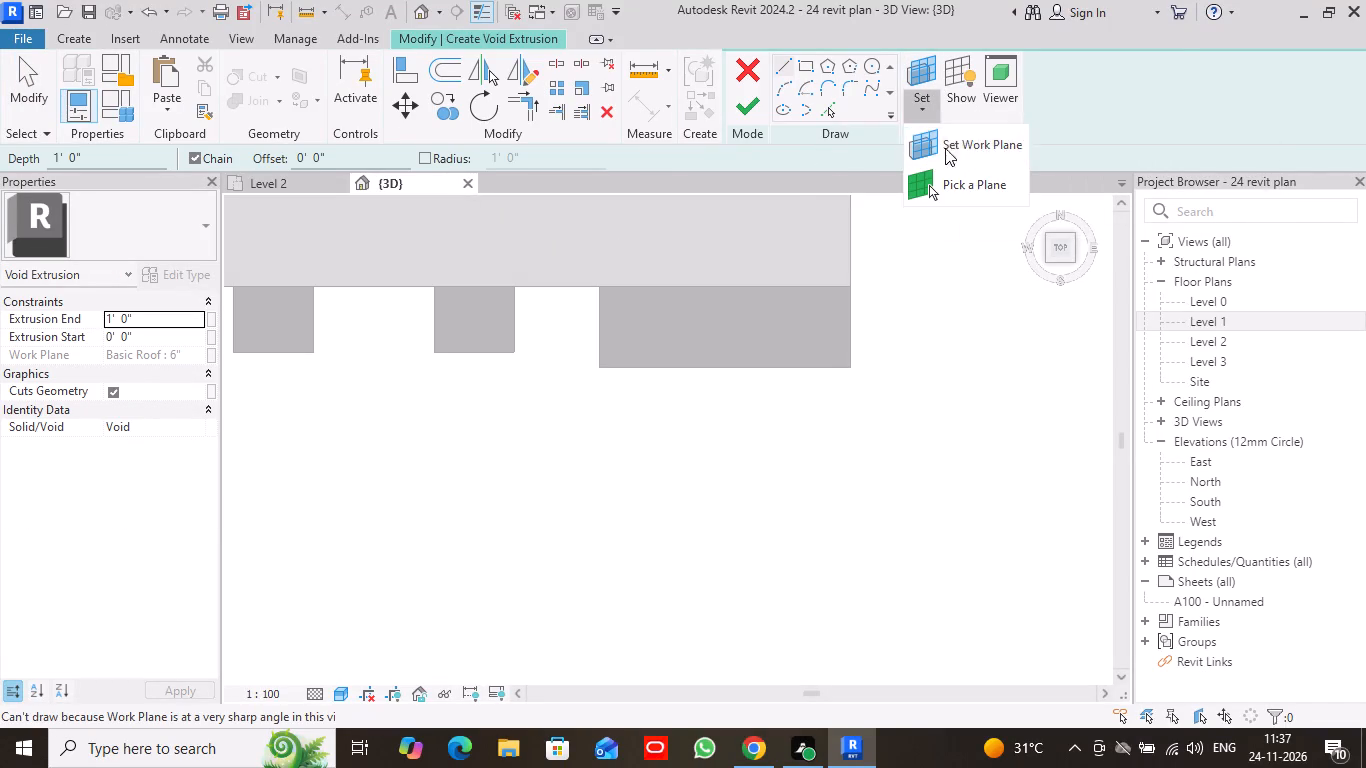
left_click(974, 180)
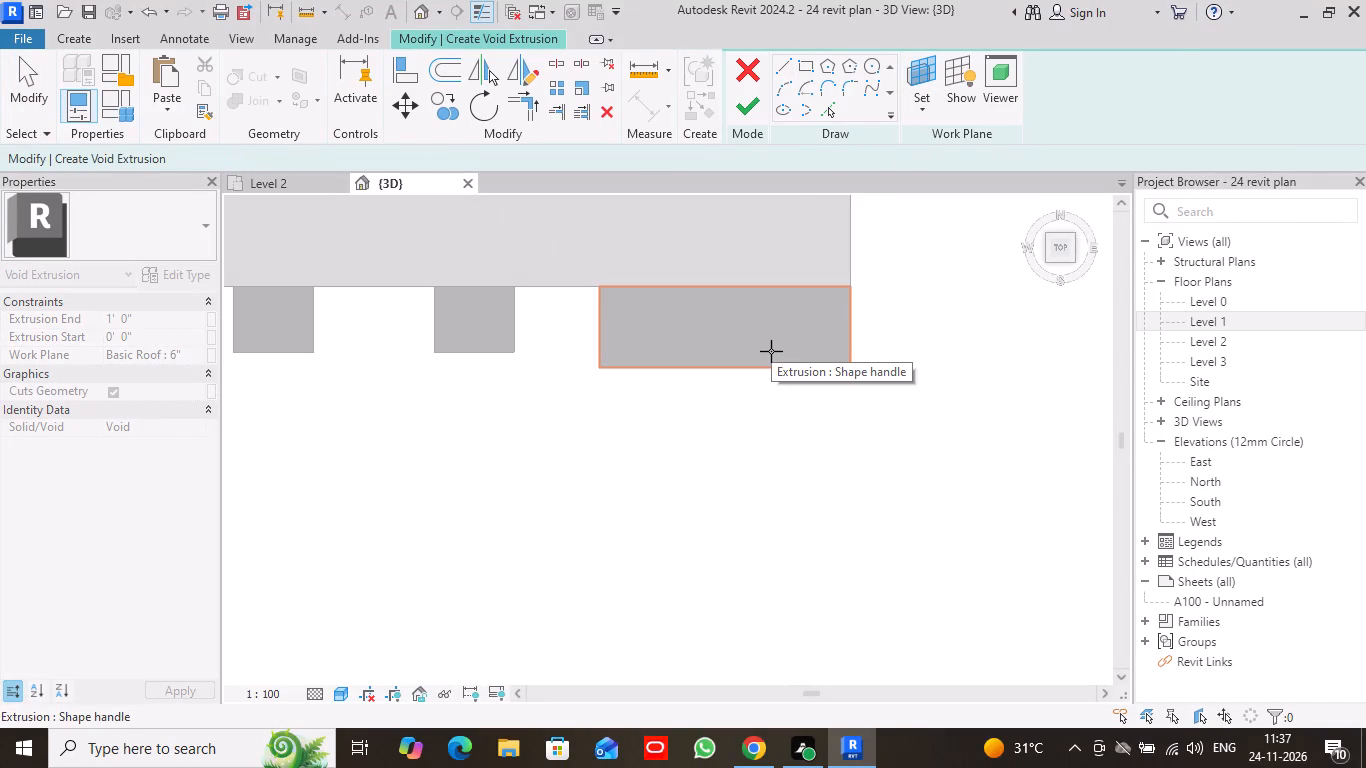
left_click(771, 351)
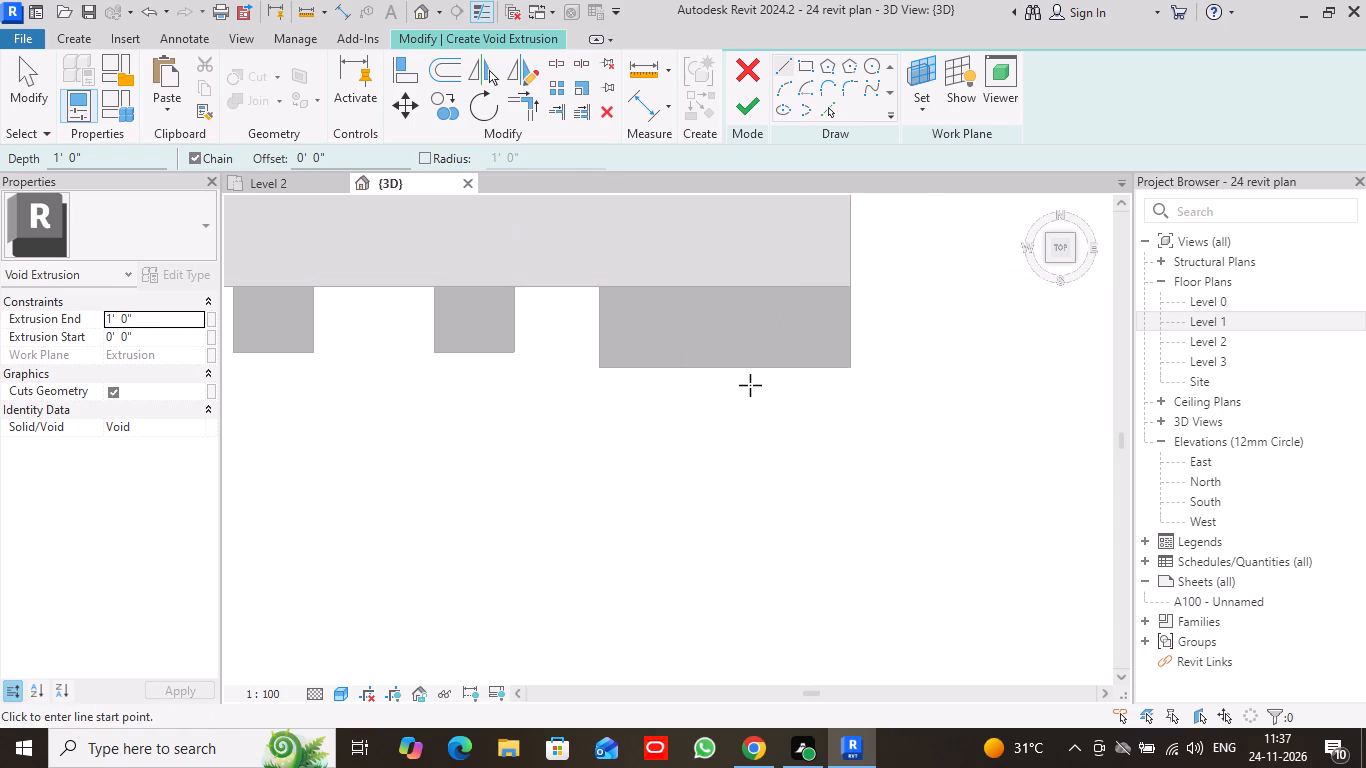
scroll(750, 385, "up", 4)
middle_click_drag(820, 433, 721, 498)
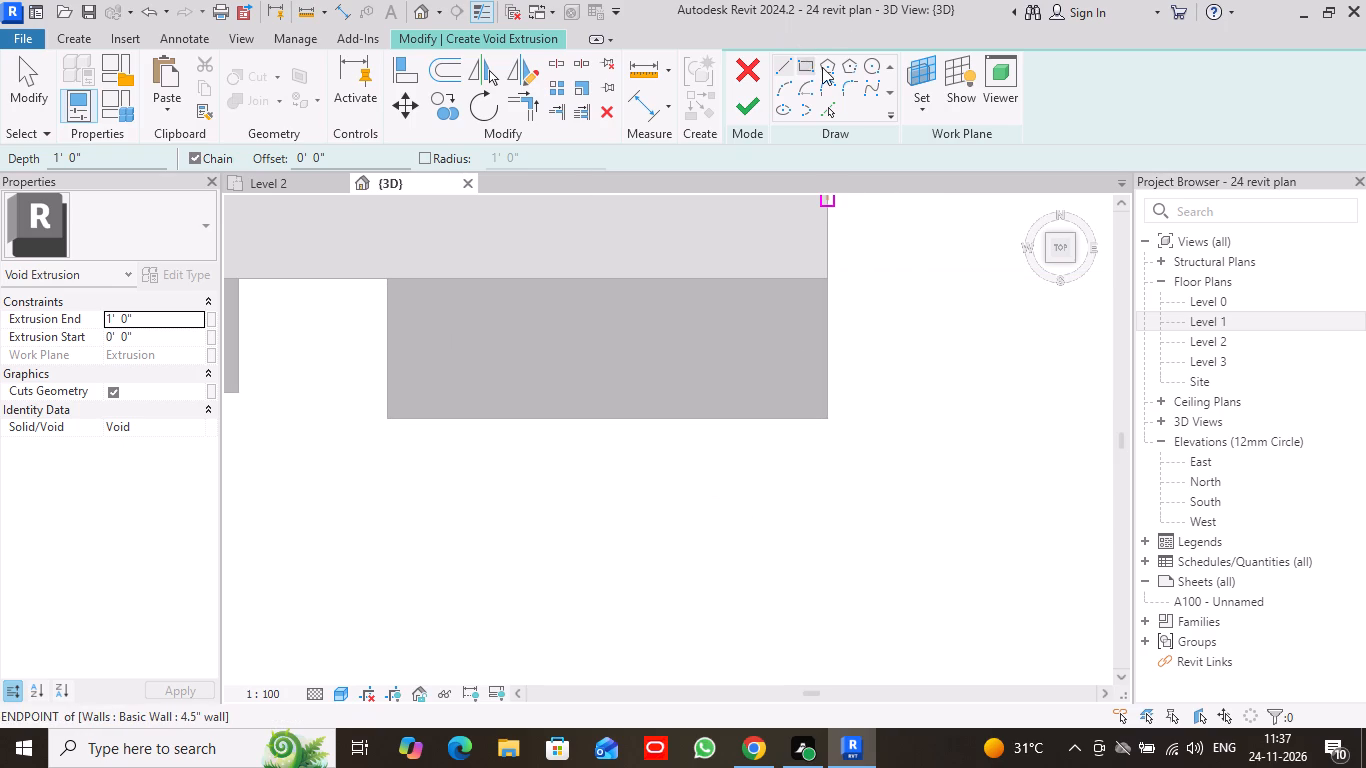
left_click(804, 67)
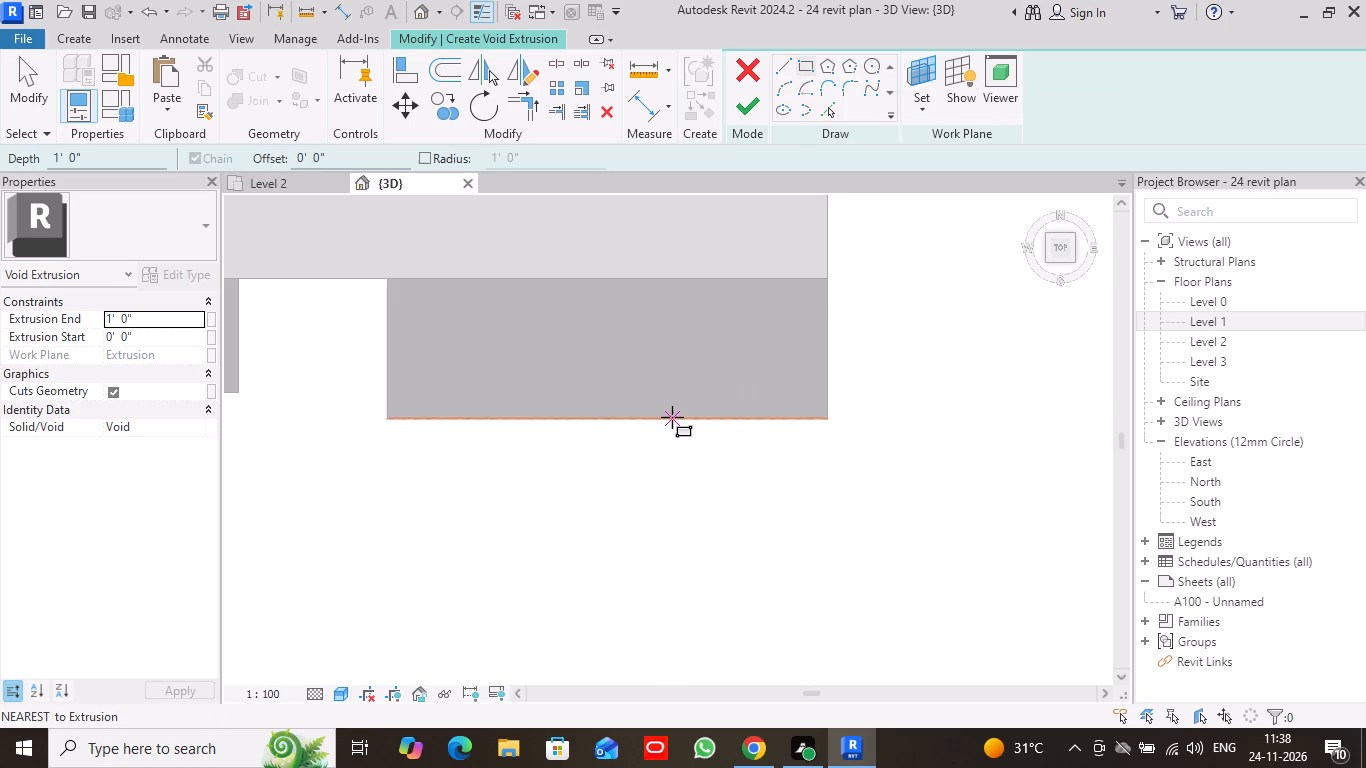
left_click(672, 417)
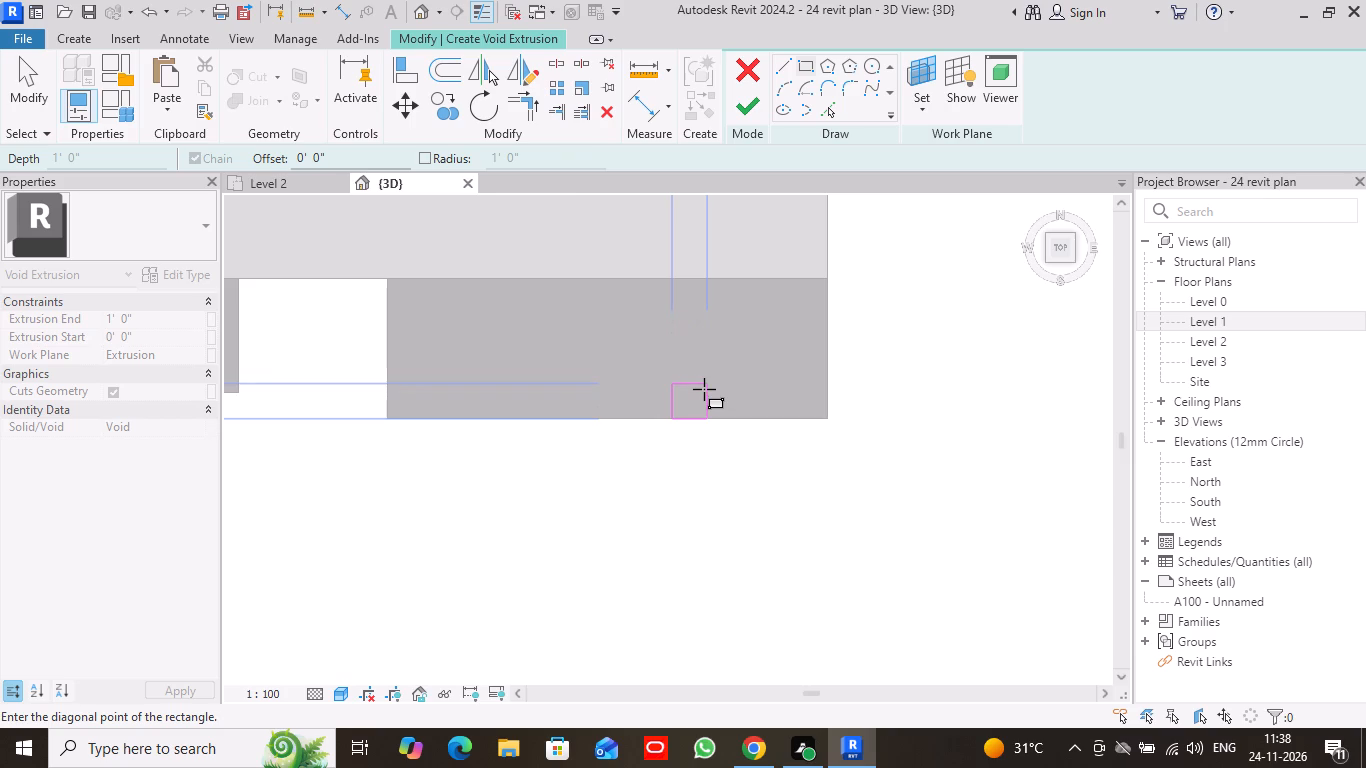
left_click(704, 389)
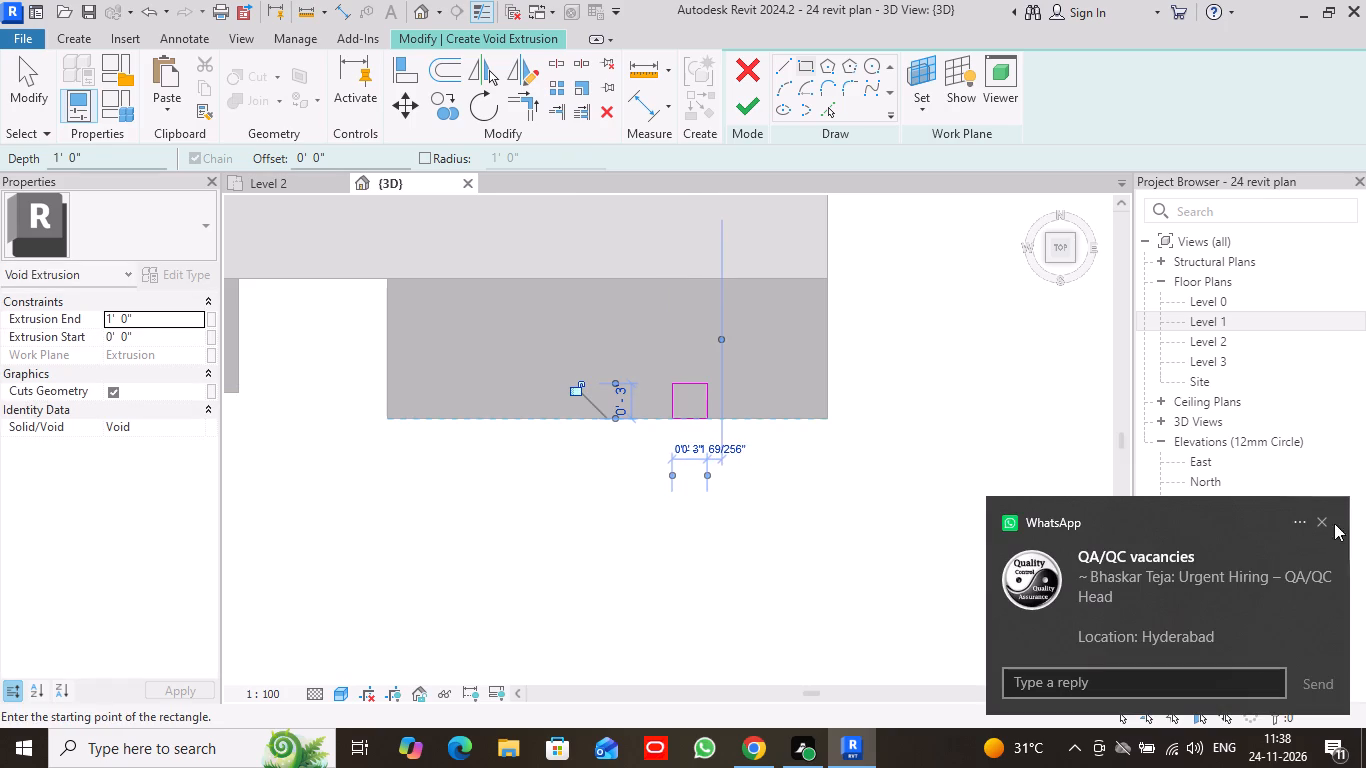
left_click(1316, 516)
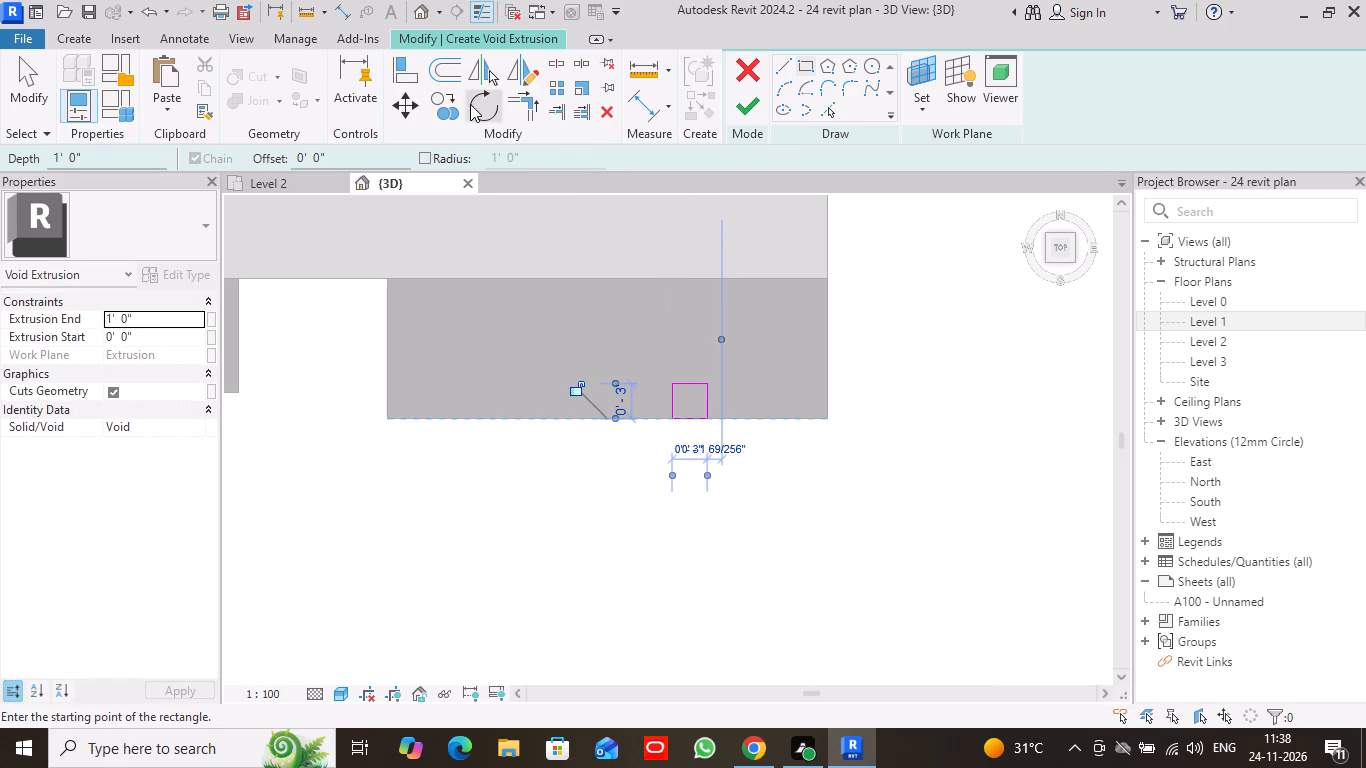
Copy the square about 6" along the front edge toward the panel's outer end and finish the void extrusion.
left_click(455, 107)
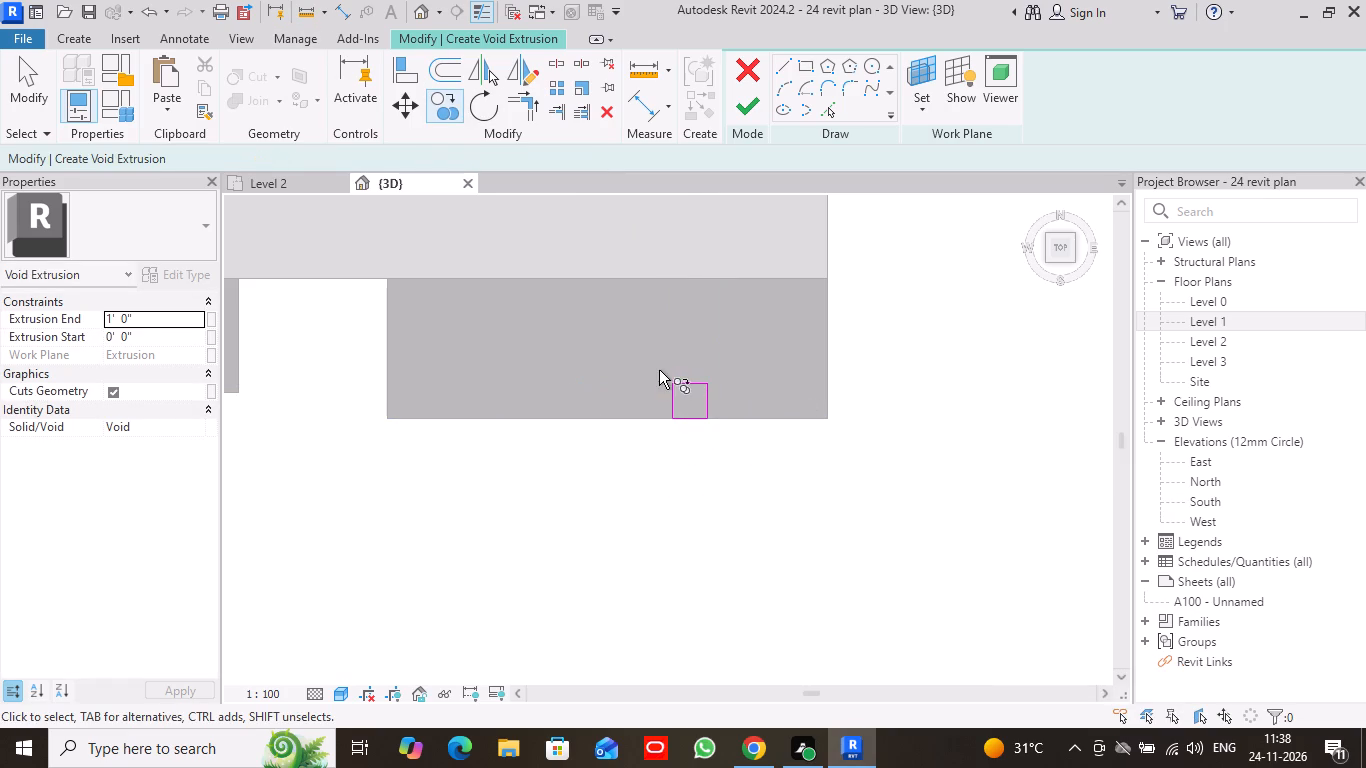
left_click_drag(654, 360, 730, 453)
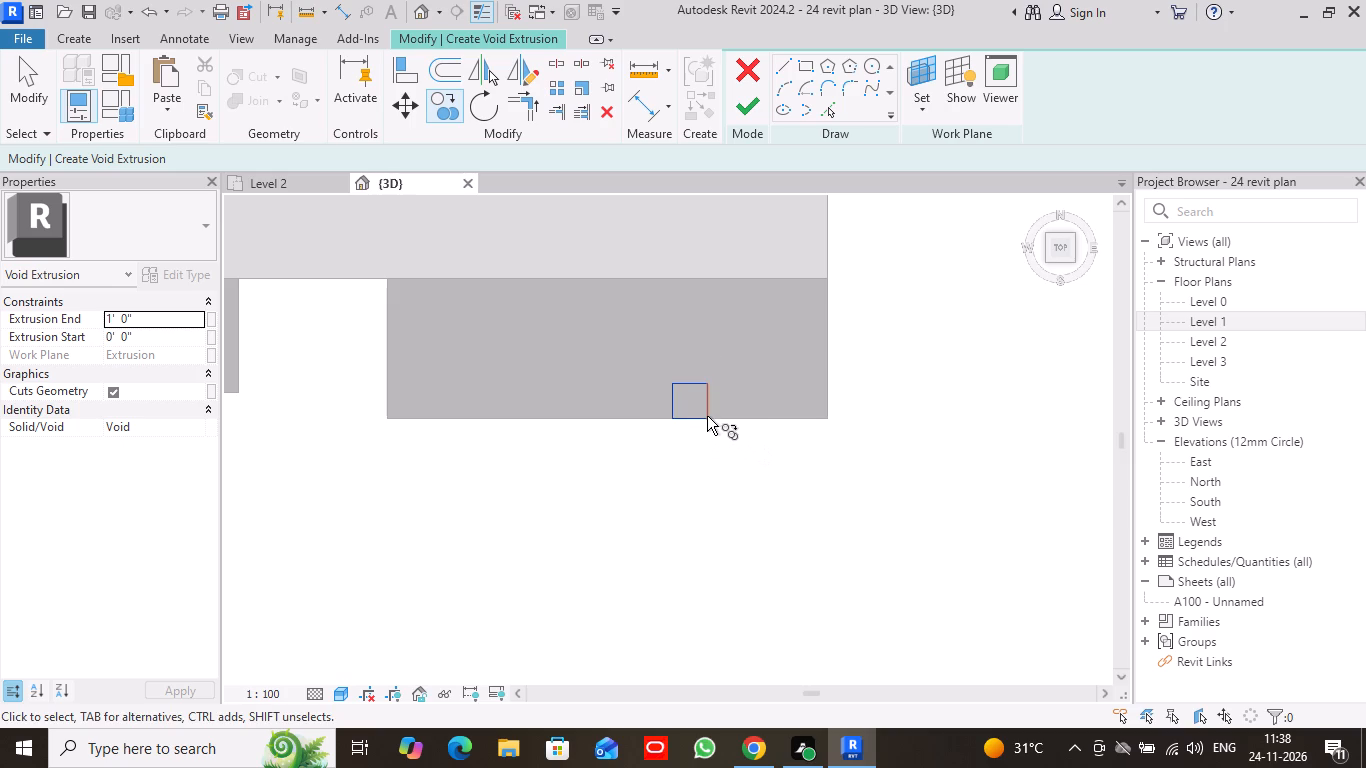
left_click(706, 417)
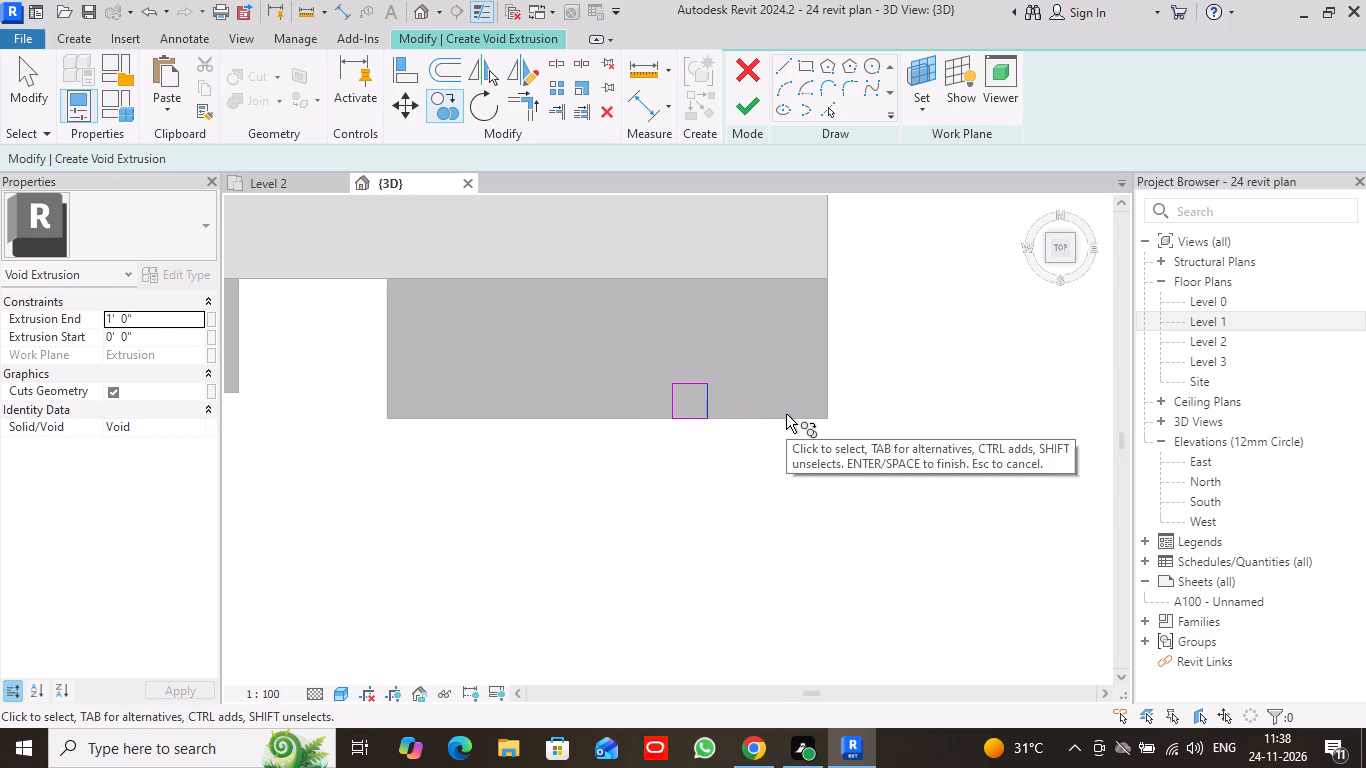
scroll(727, 433, "up", 4)
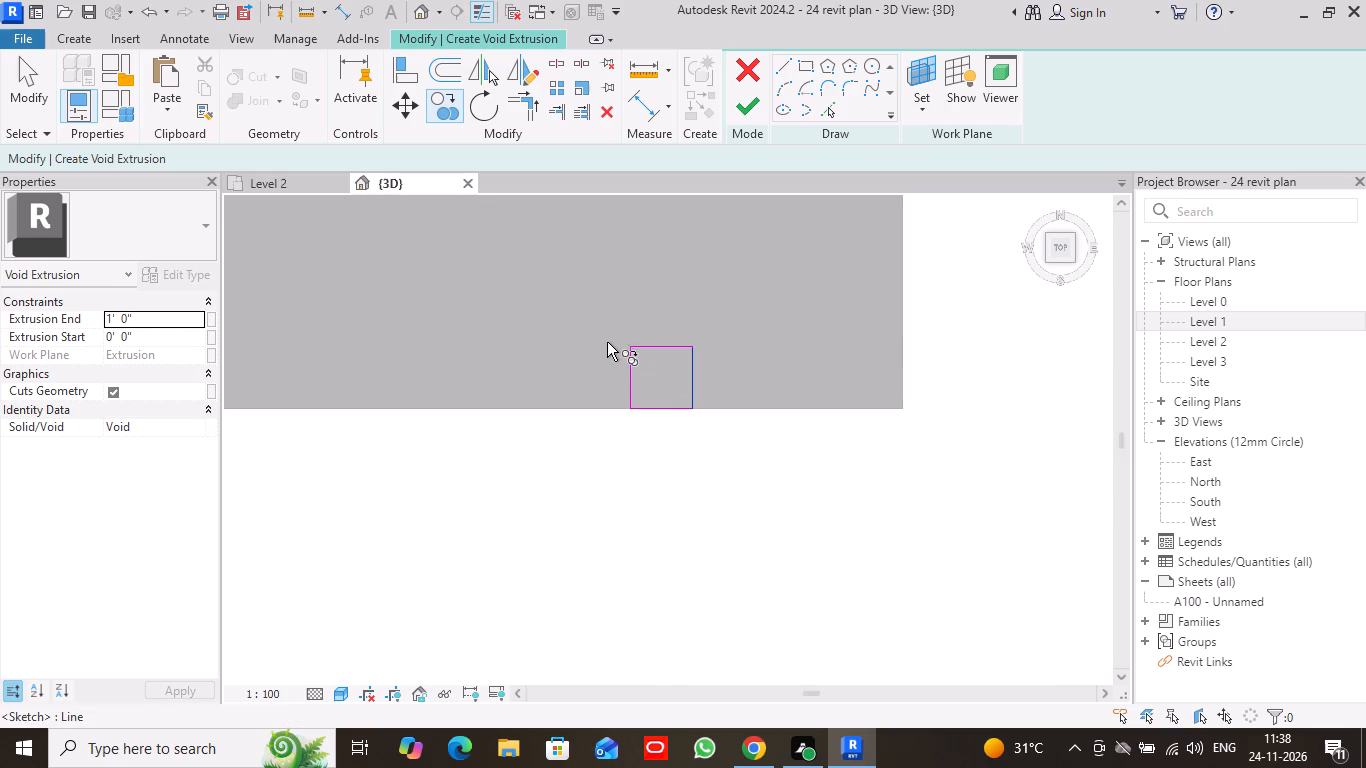
left_click_drag(604, 324, 742, 455)
left_click(443, 111)
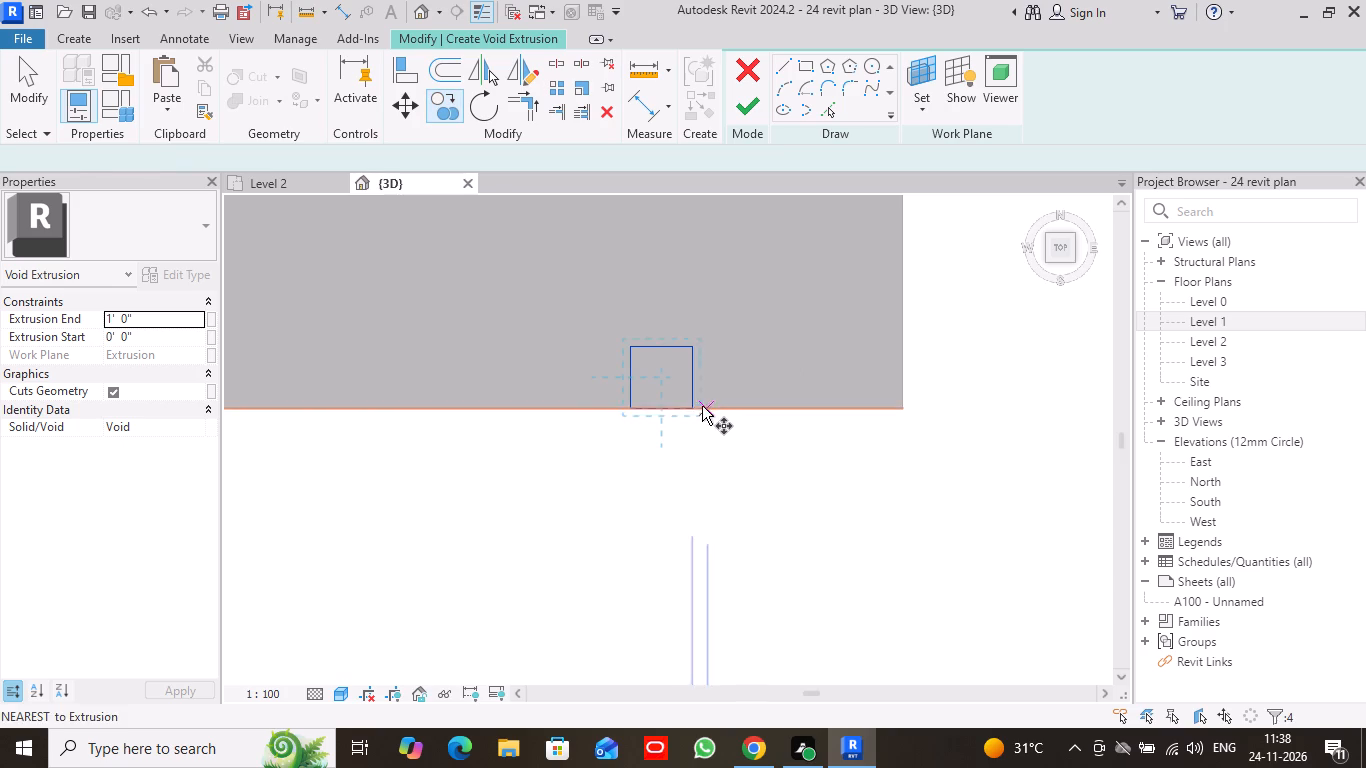
left_click(692, 407)
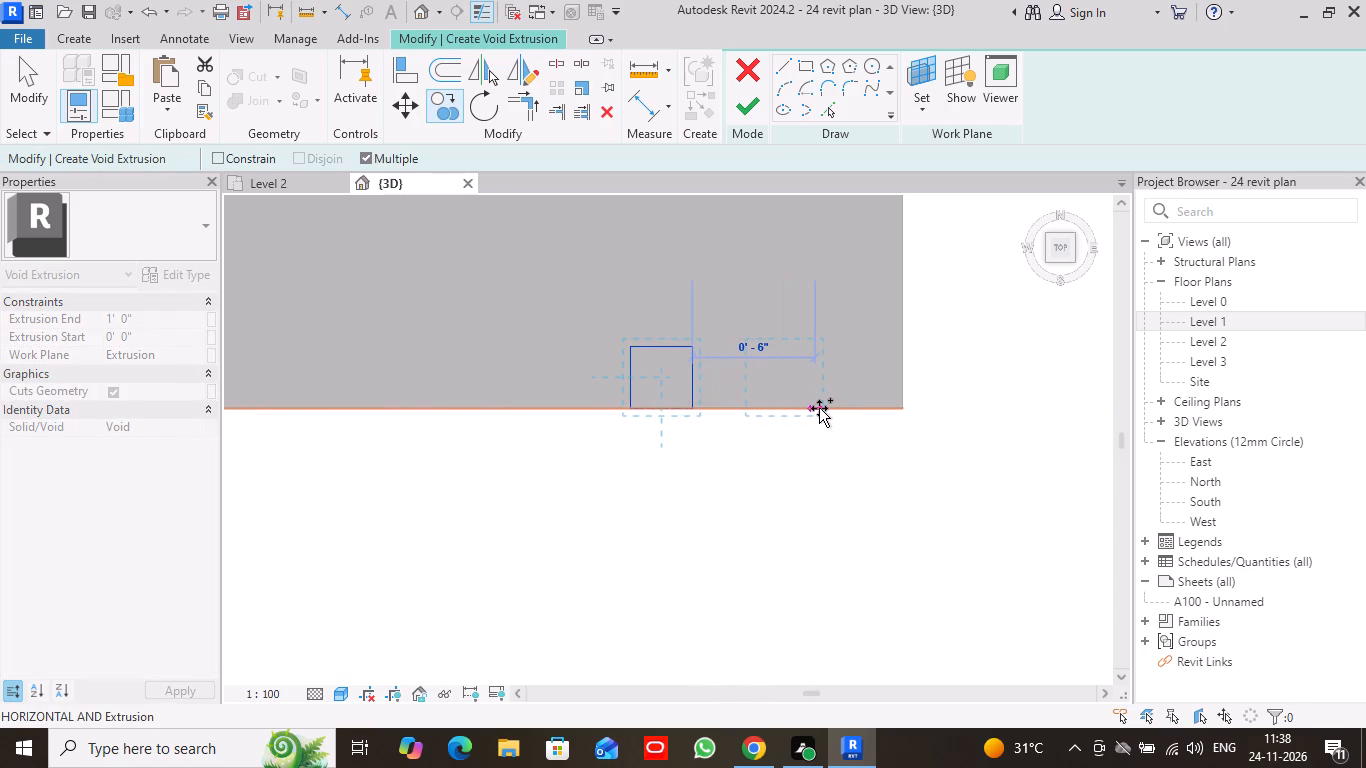
left_click(819, 408)
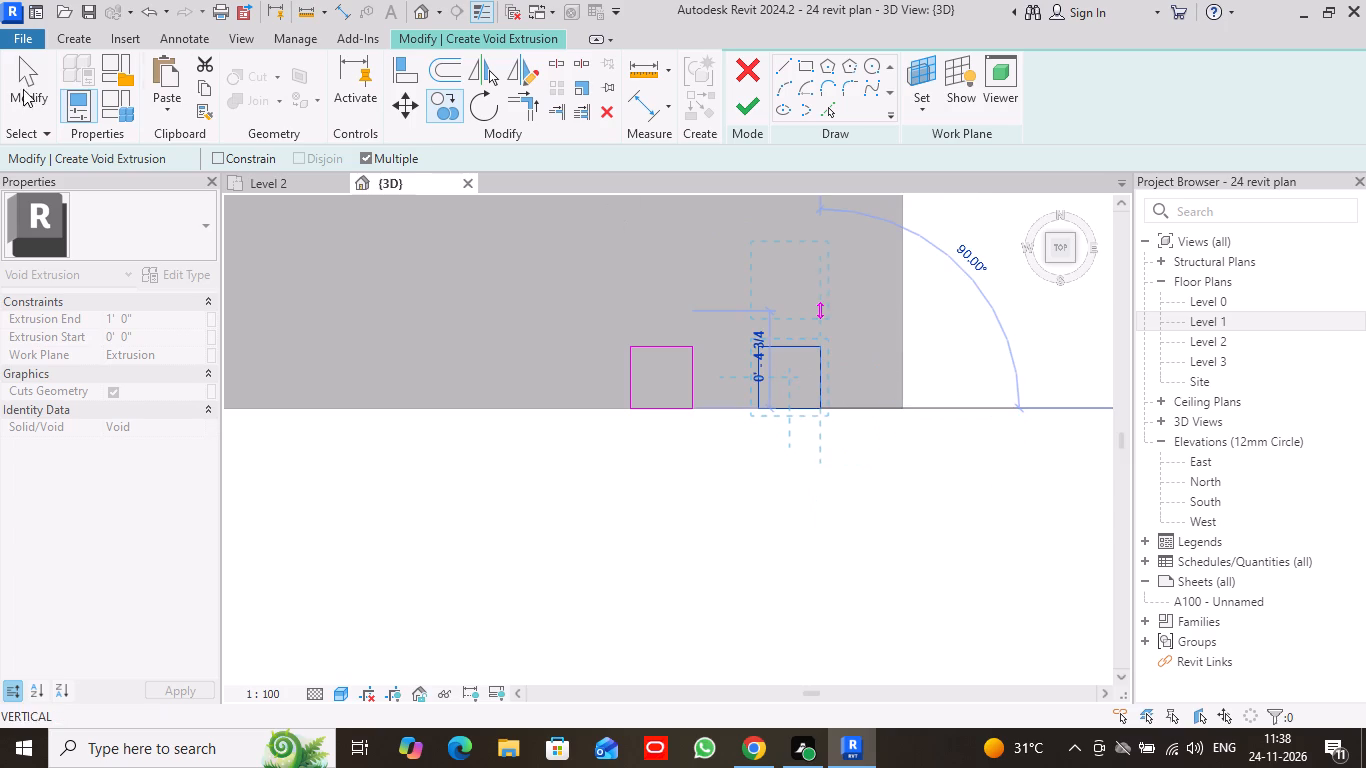
left_click(16, 94)
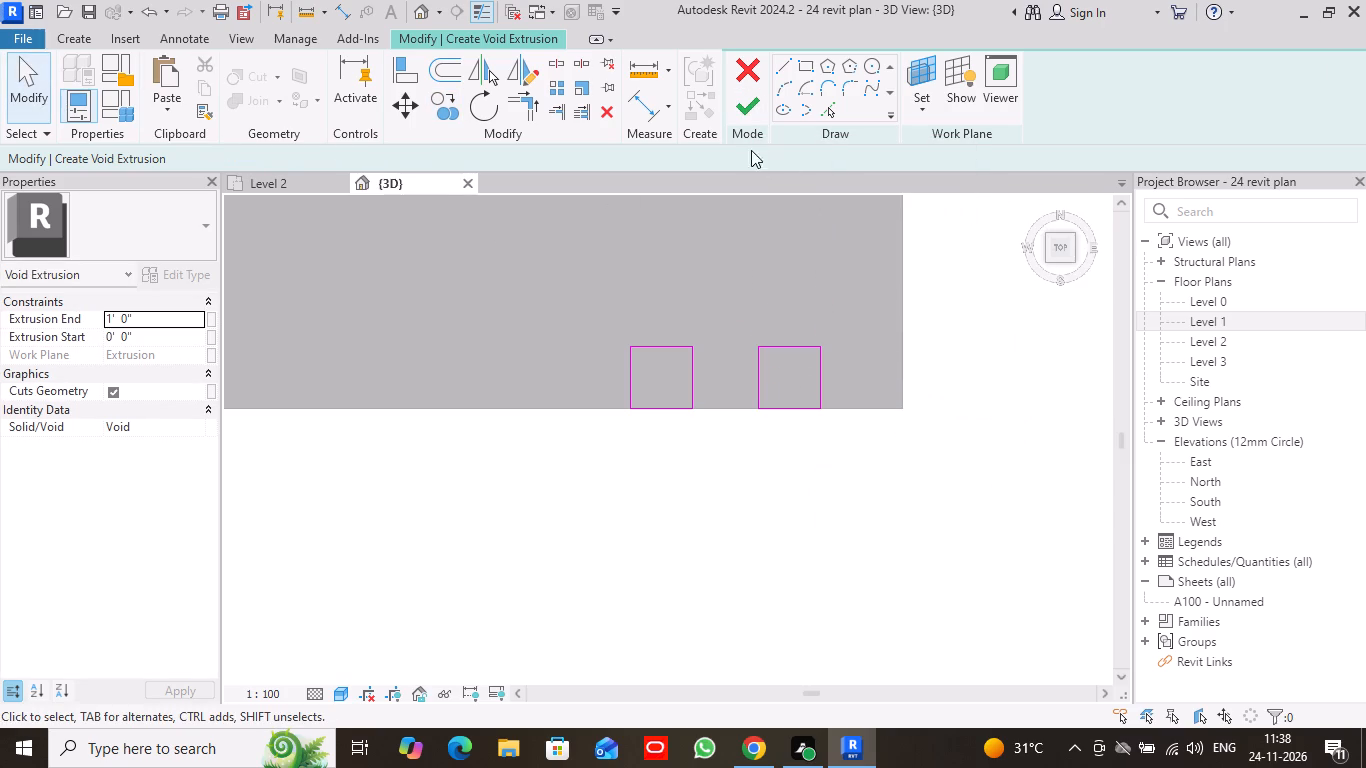
left_click(748, 110)
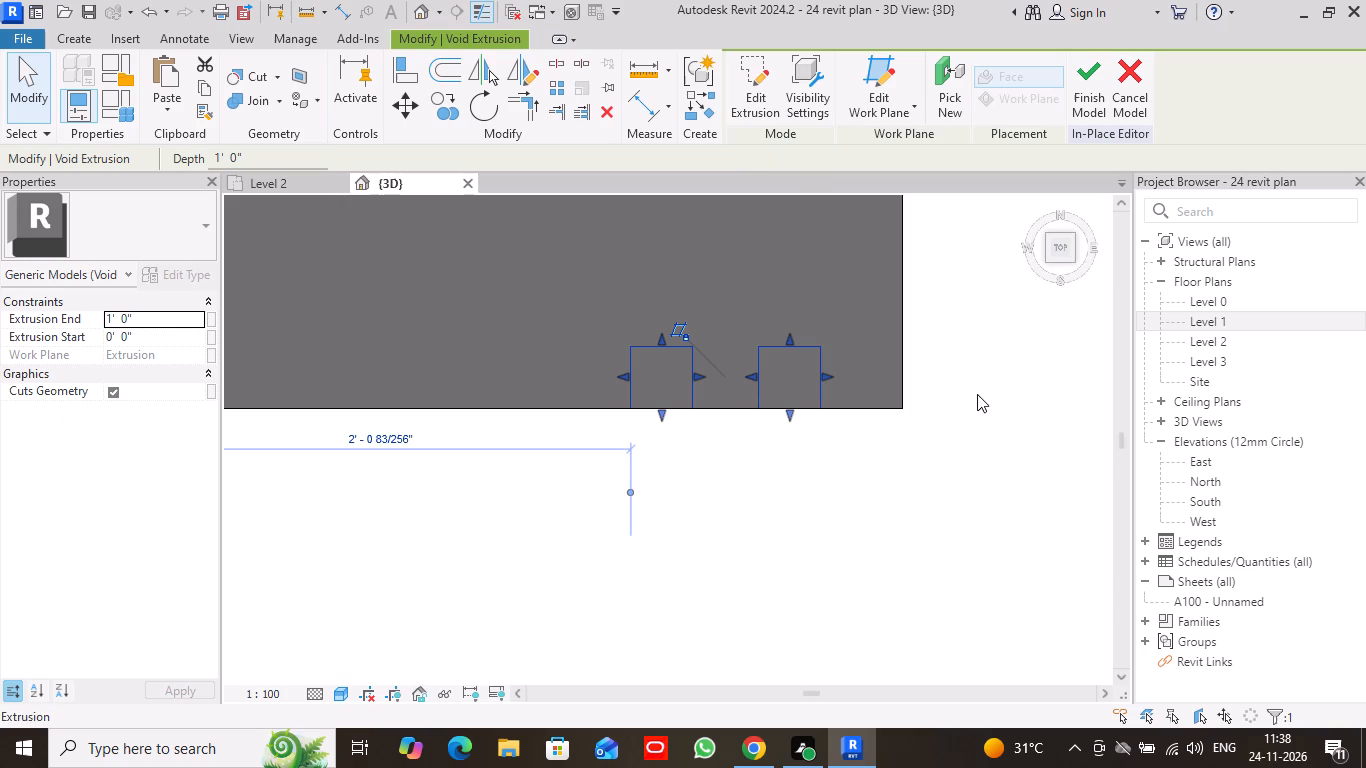
left_click_drag(1071, 258, 1053, 232)
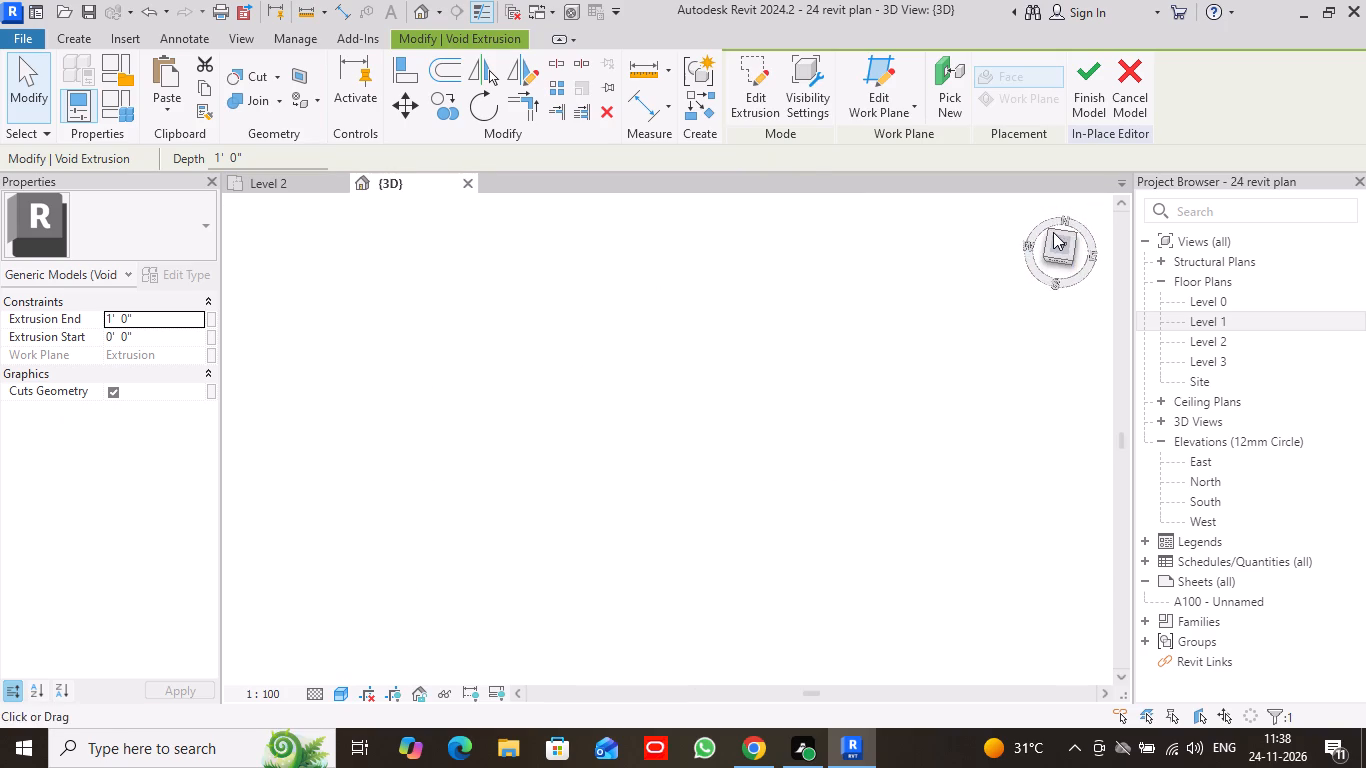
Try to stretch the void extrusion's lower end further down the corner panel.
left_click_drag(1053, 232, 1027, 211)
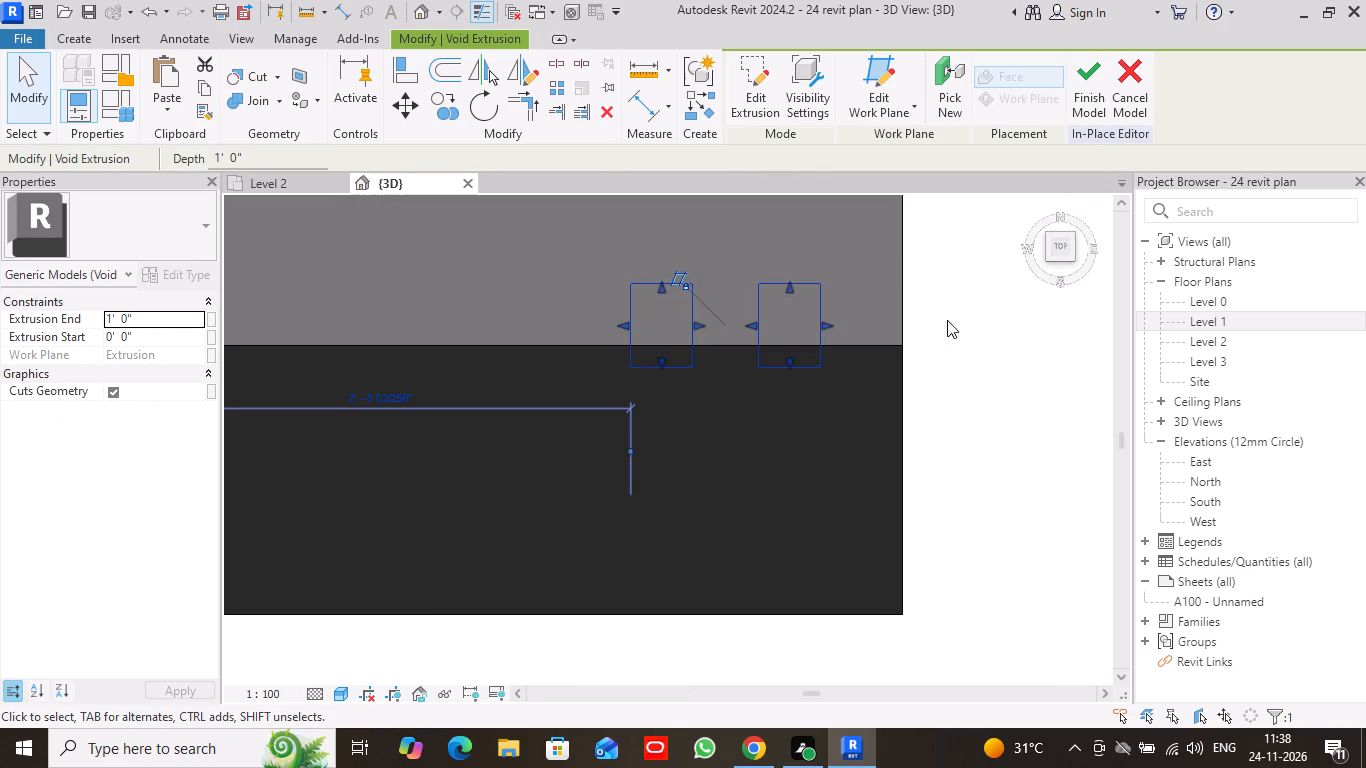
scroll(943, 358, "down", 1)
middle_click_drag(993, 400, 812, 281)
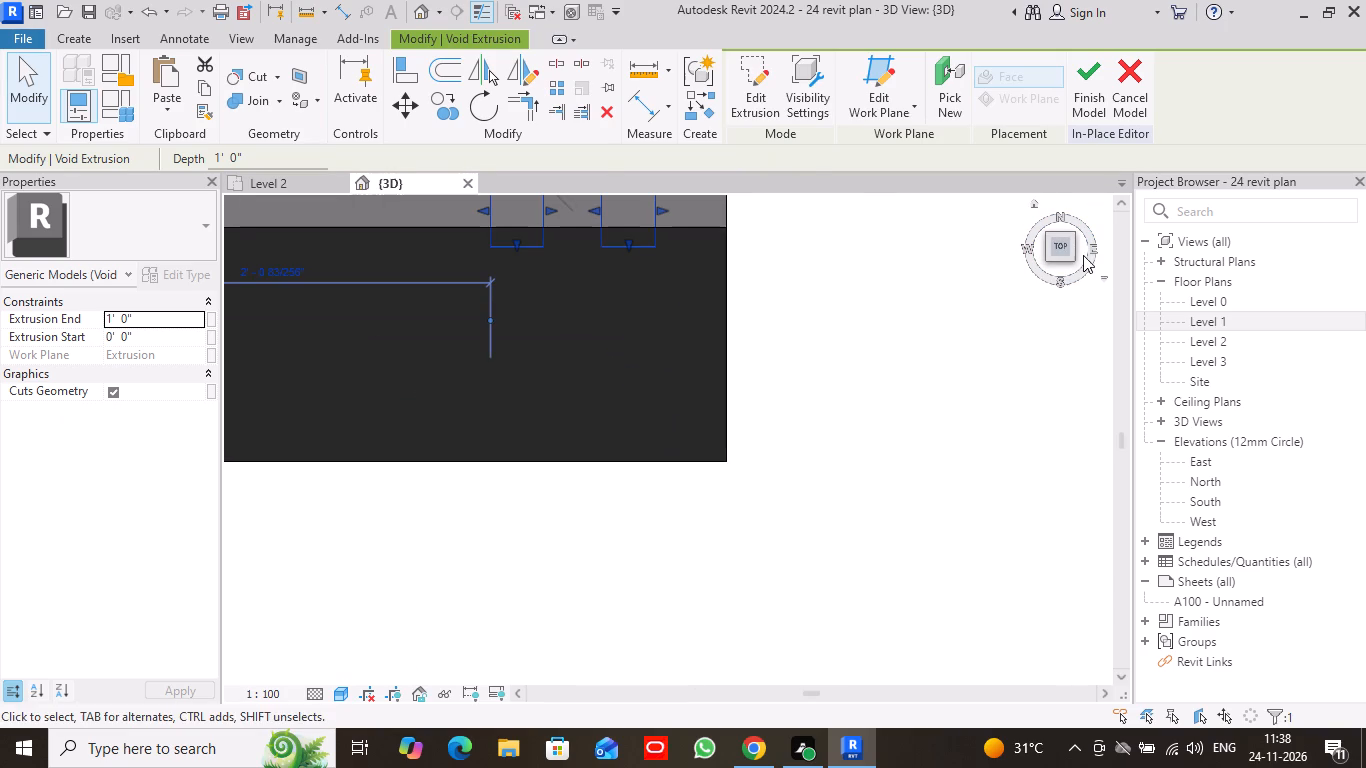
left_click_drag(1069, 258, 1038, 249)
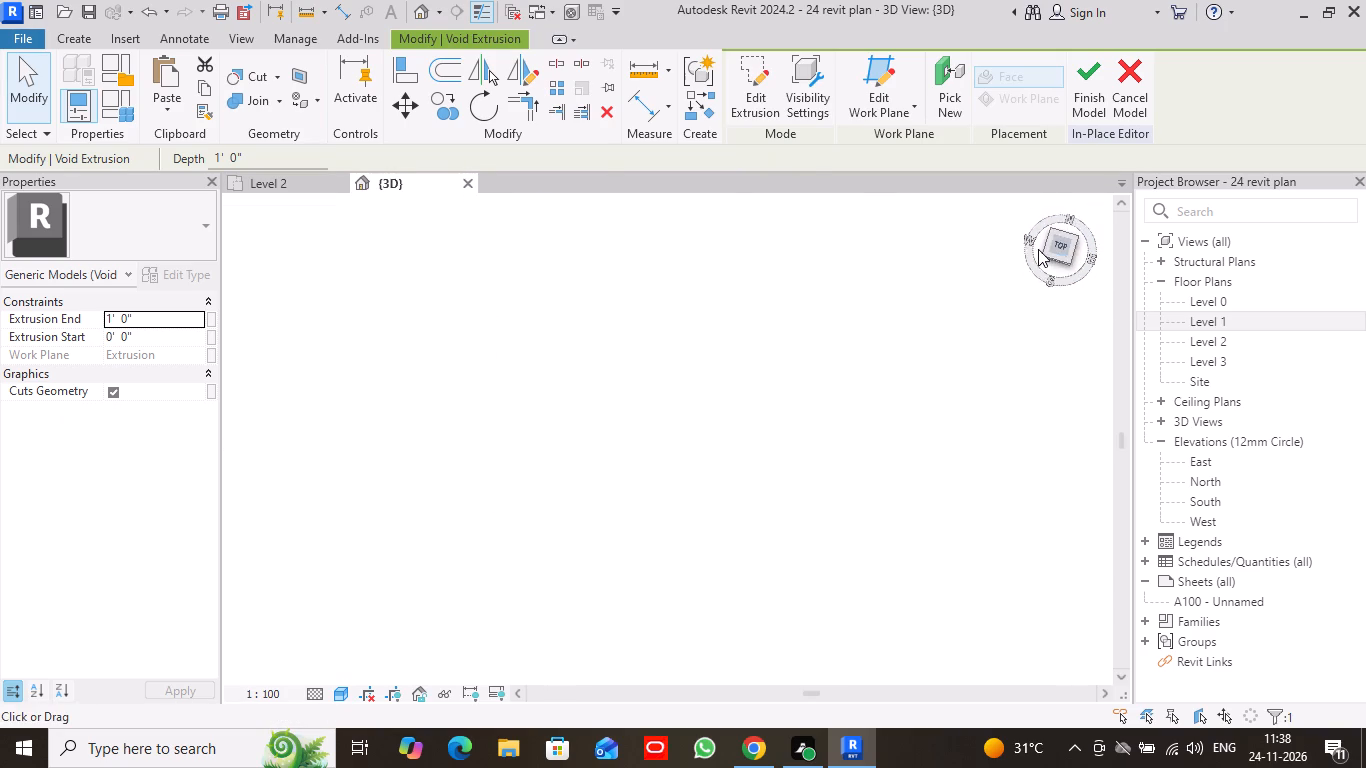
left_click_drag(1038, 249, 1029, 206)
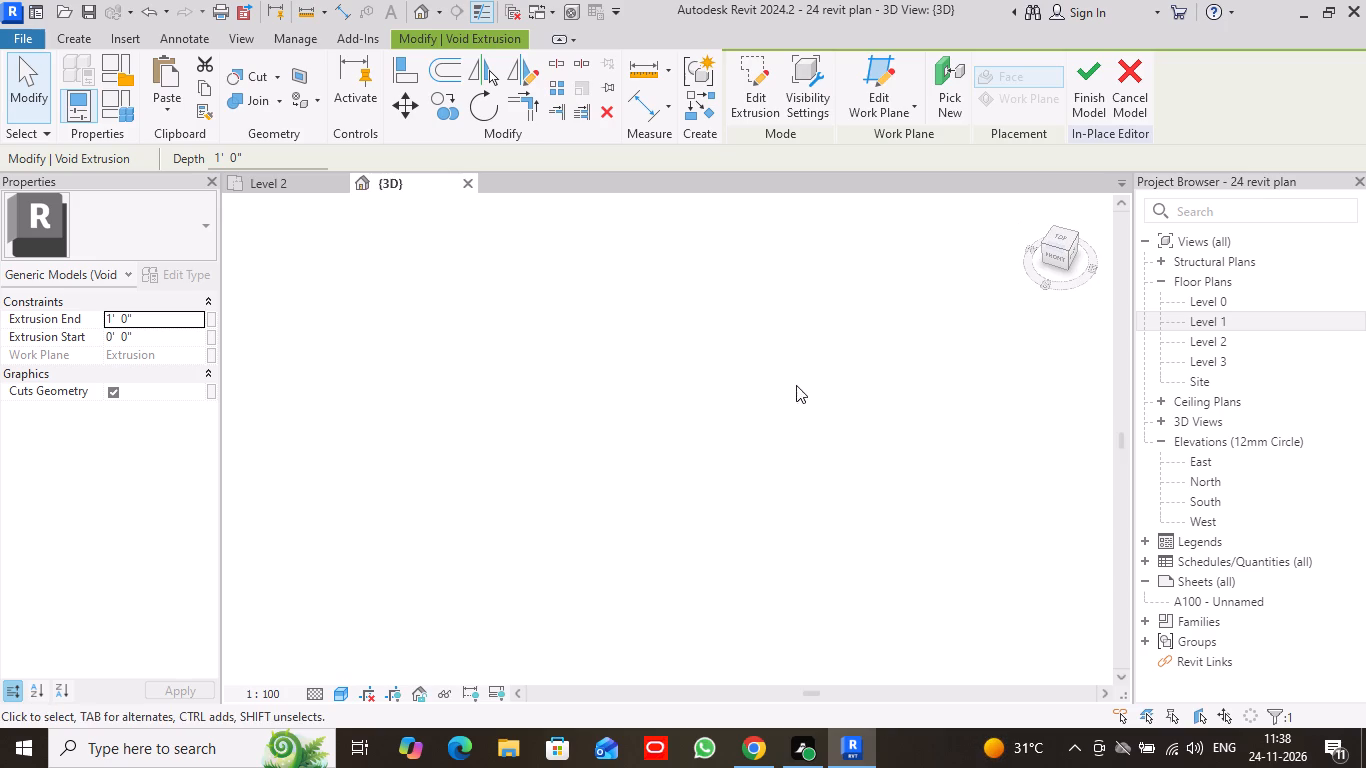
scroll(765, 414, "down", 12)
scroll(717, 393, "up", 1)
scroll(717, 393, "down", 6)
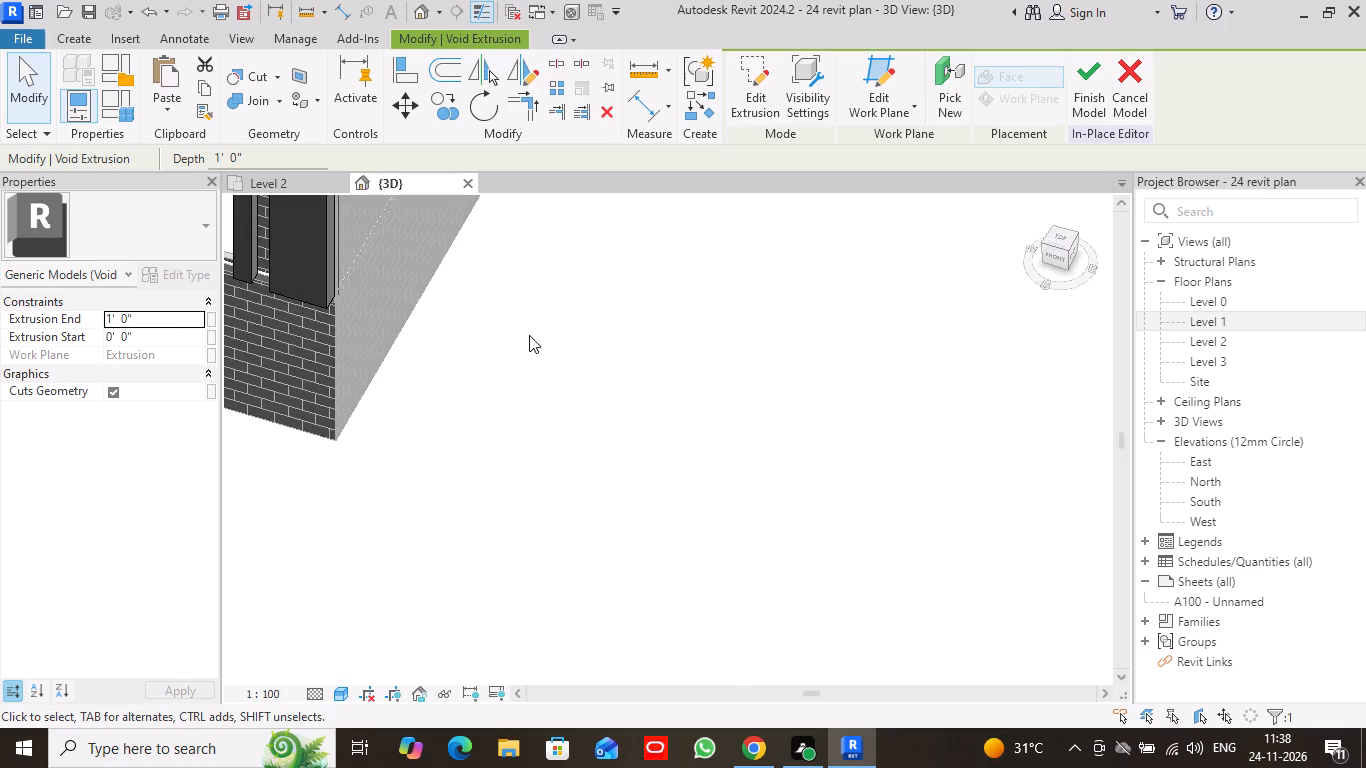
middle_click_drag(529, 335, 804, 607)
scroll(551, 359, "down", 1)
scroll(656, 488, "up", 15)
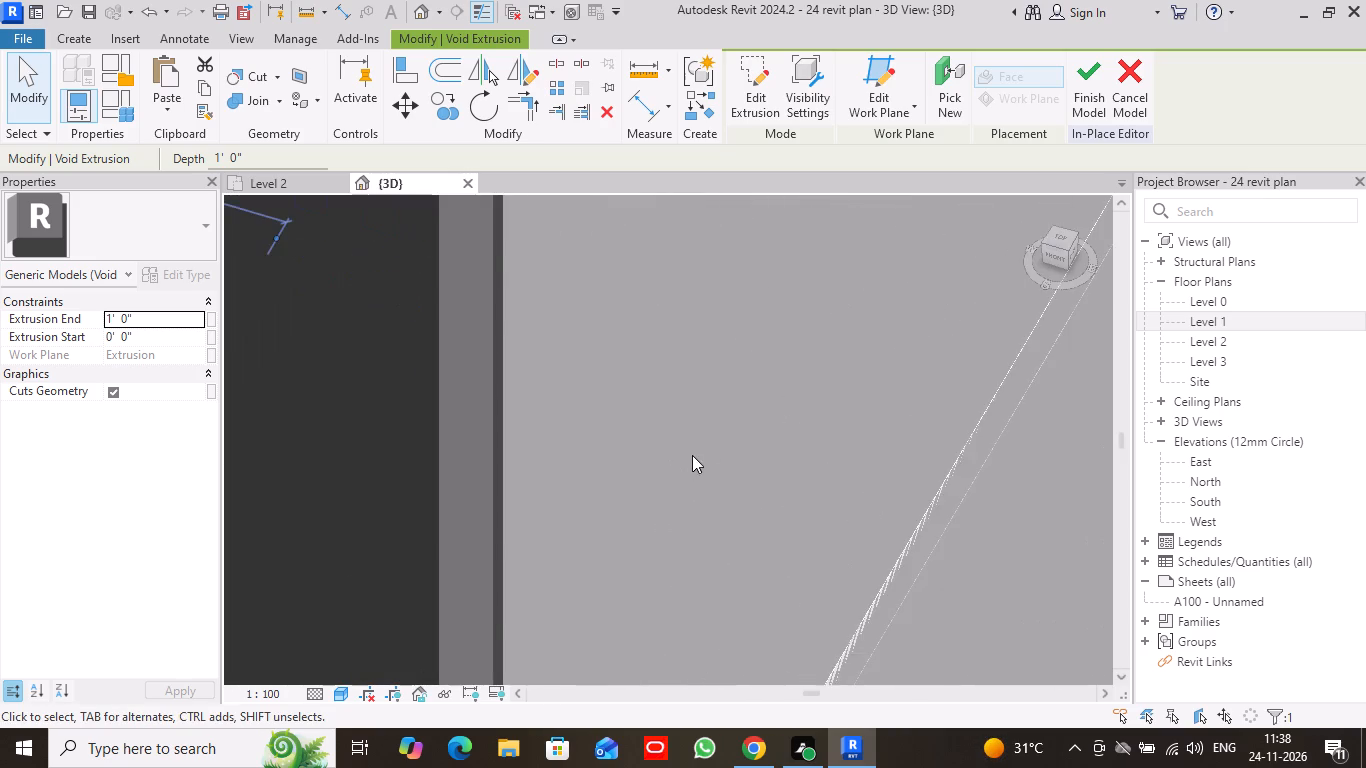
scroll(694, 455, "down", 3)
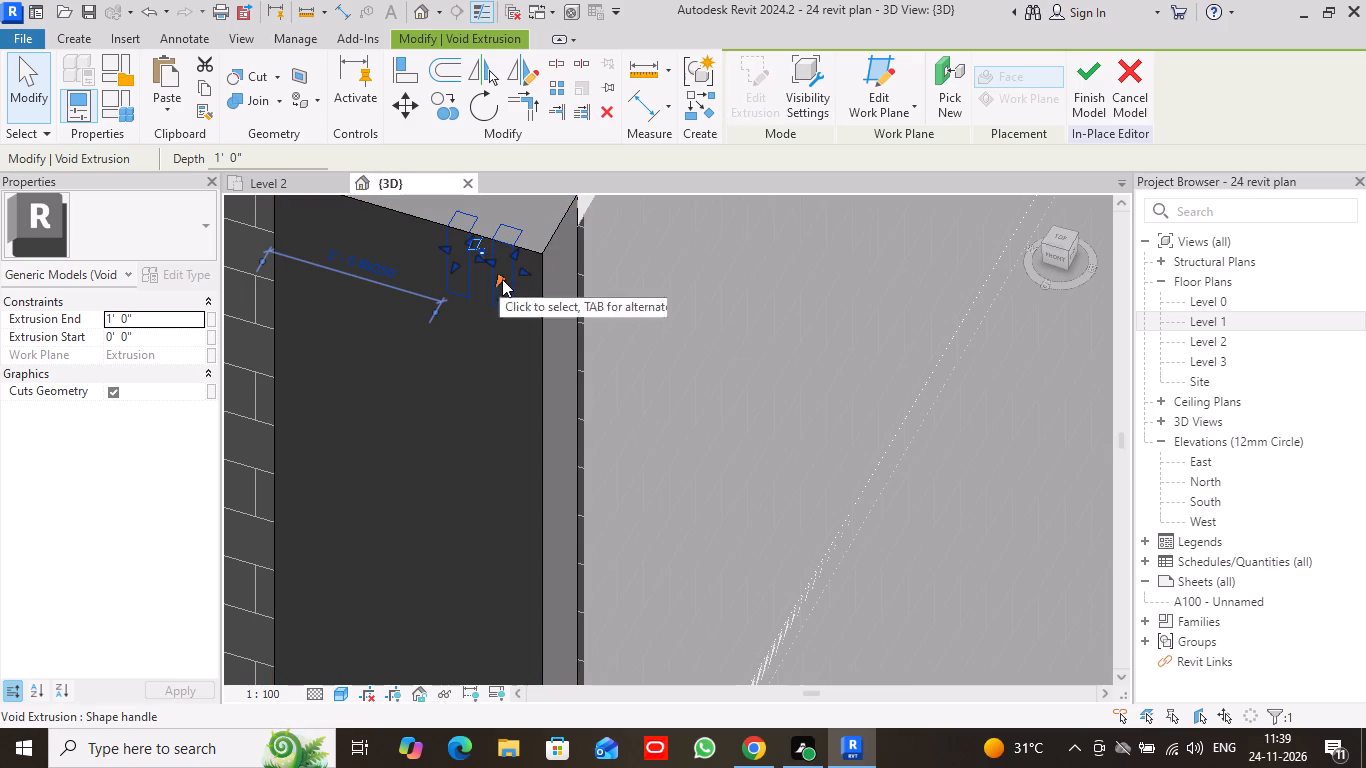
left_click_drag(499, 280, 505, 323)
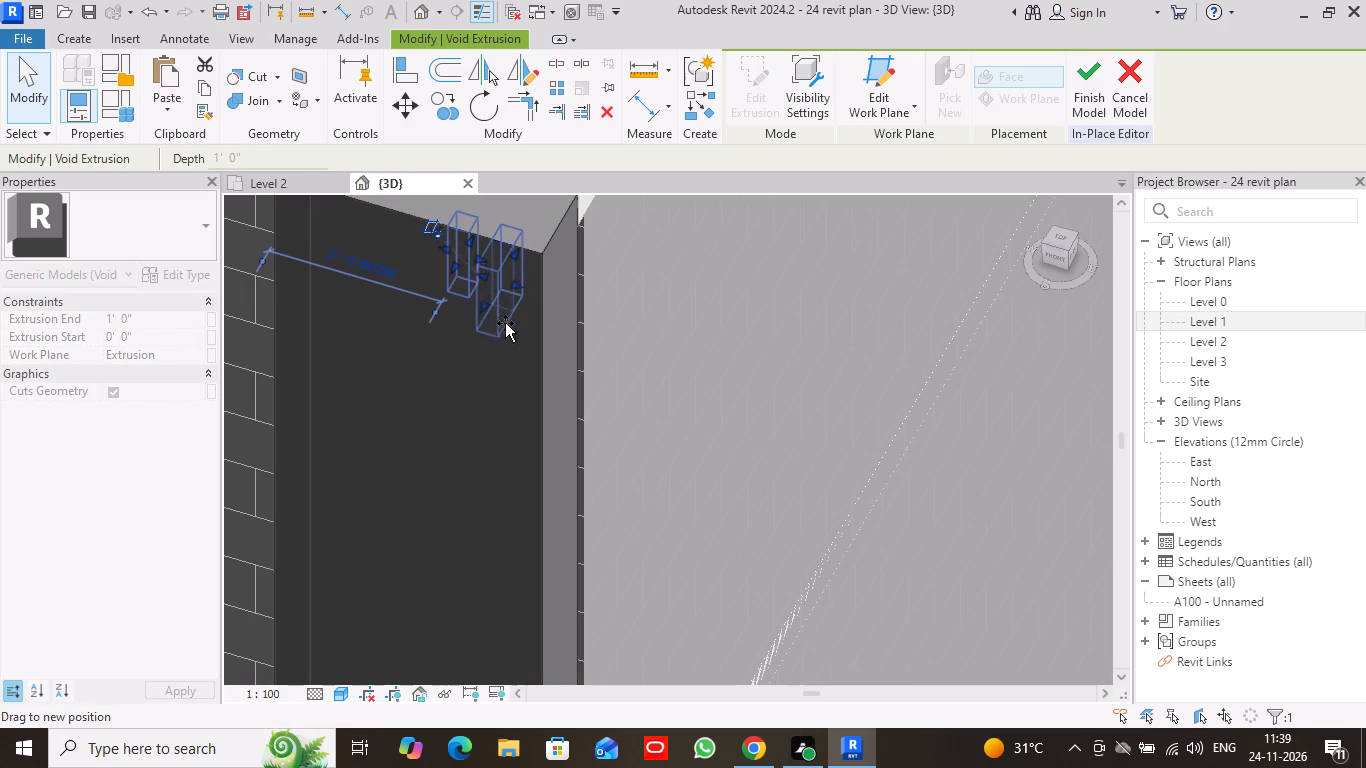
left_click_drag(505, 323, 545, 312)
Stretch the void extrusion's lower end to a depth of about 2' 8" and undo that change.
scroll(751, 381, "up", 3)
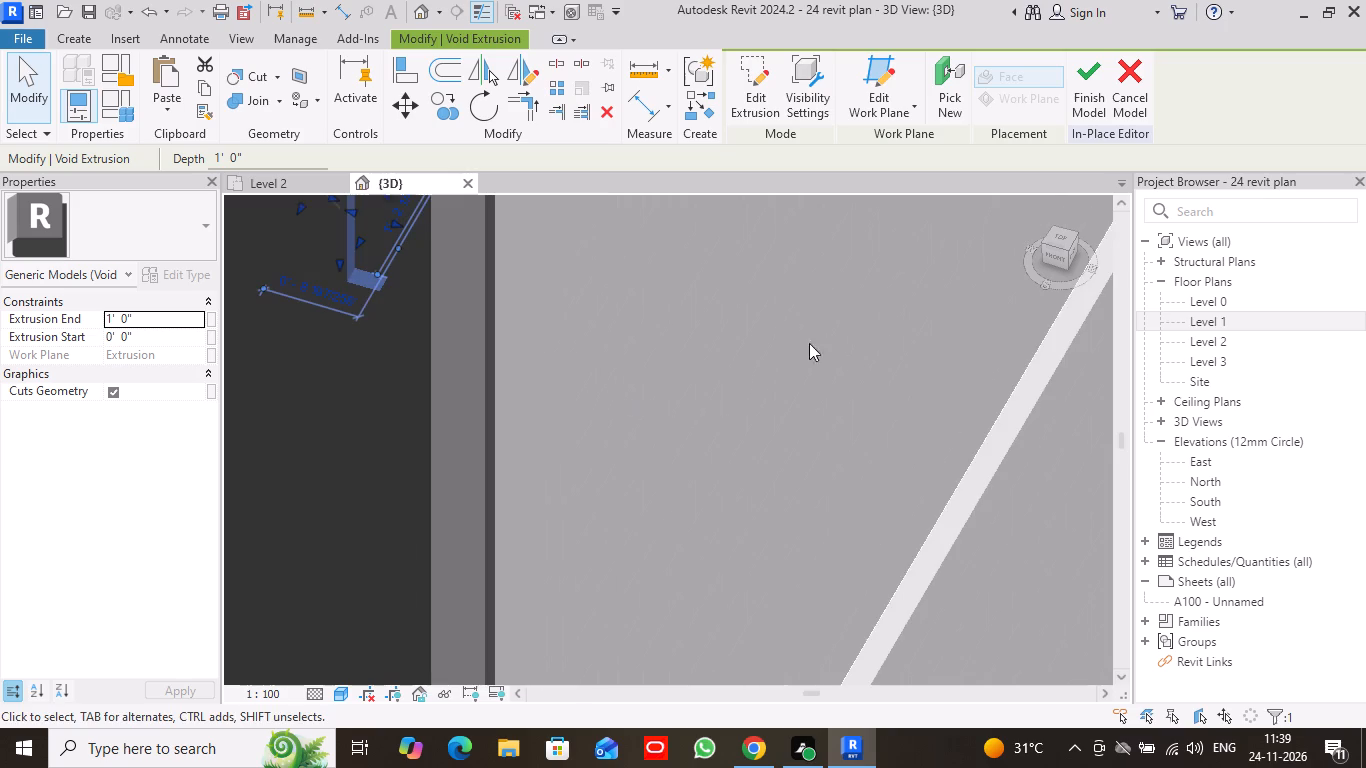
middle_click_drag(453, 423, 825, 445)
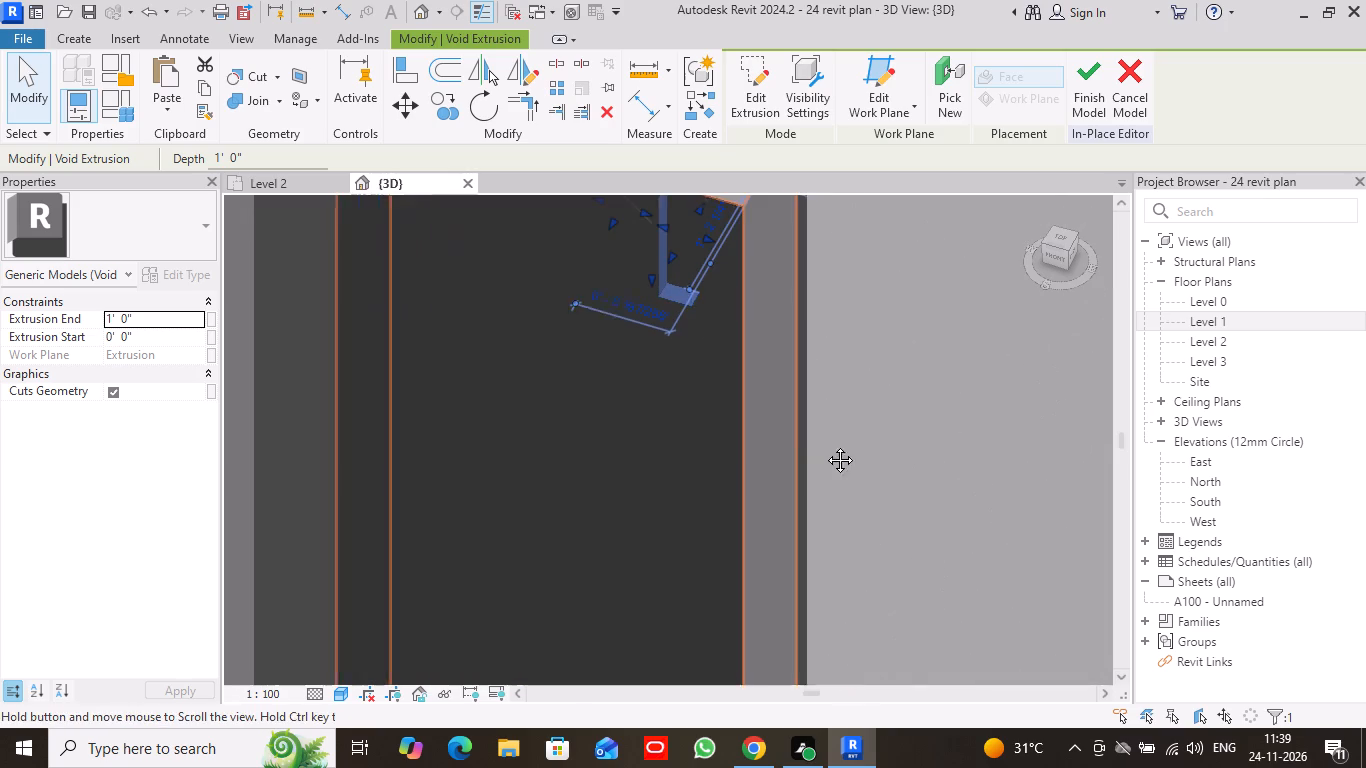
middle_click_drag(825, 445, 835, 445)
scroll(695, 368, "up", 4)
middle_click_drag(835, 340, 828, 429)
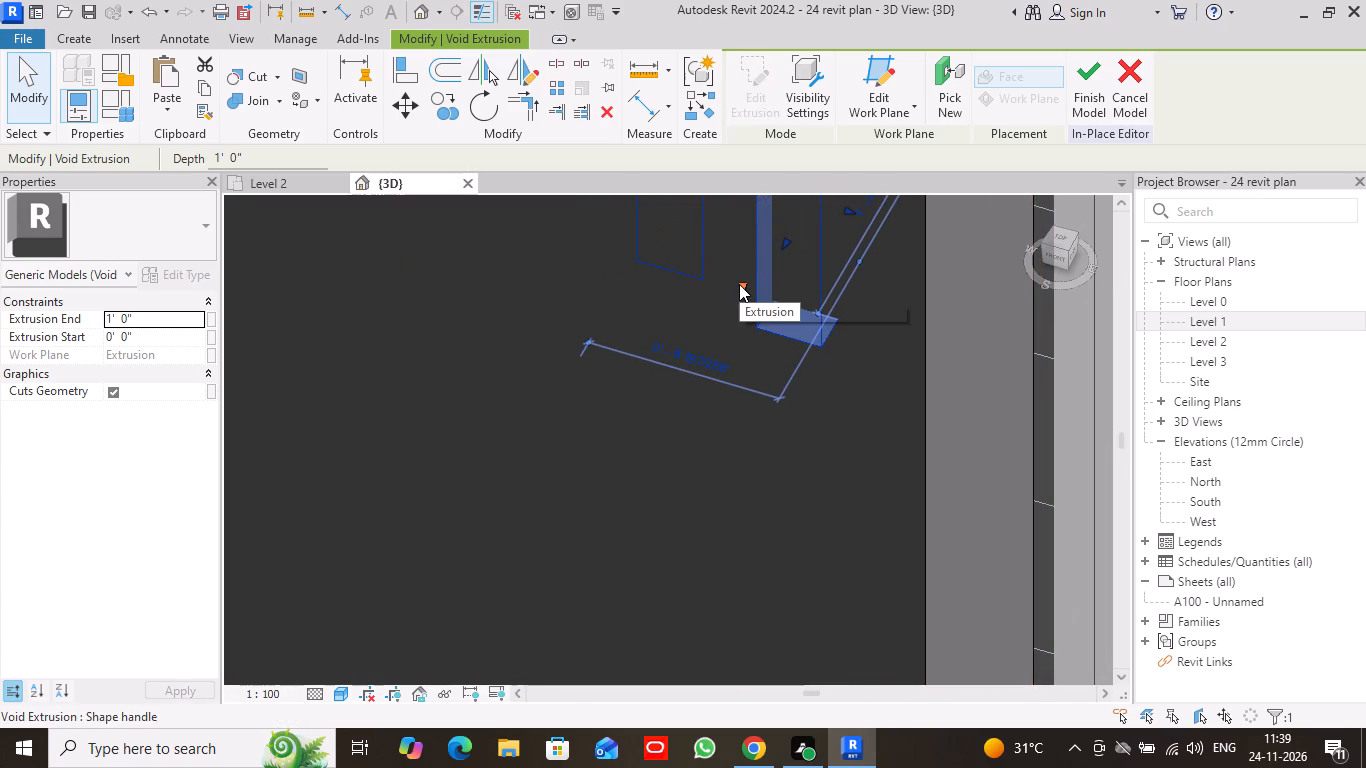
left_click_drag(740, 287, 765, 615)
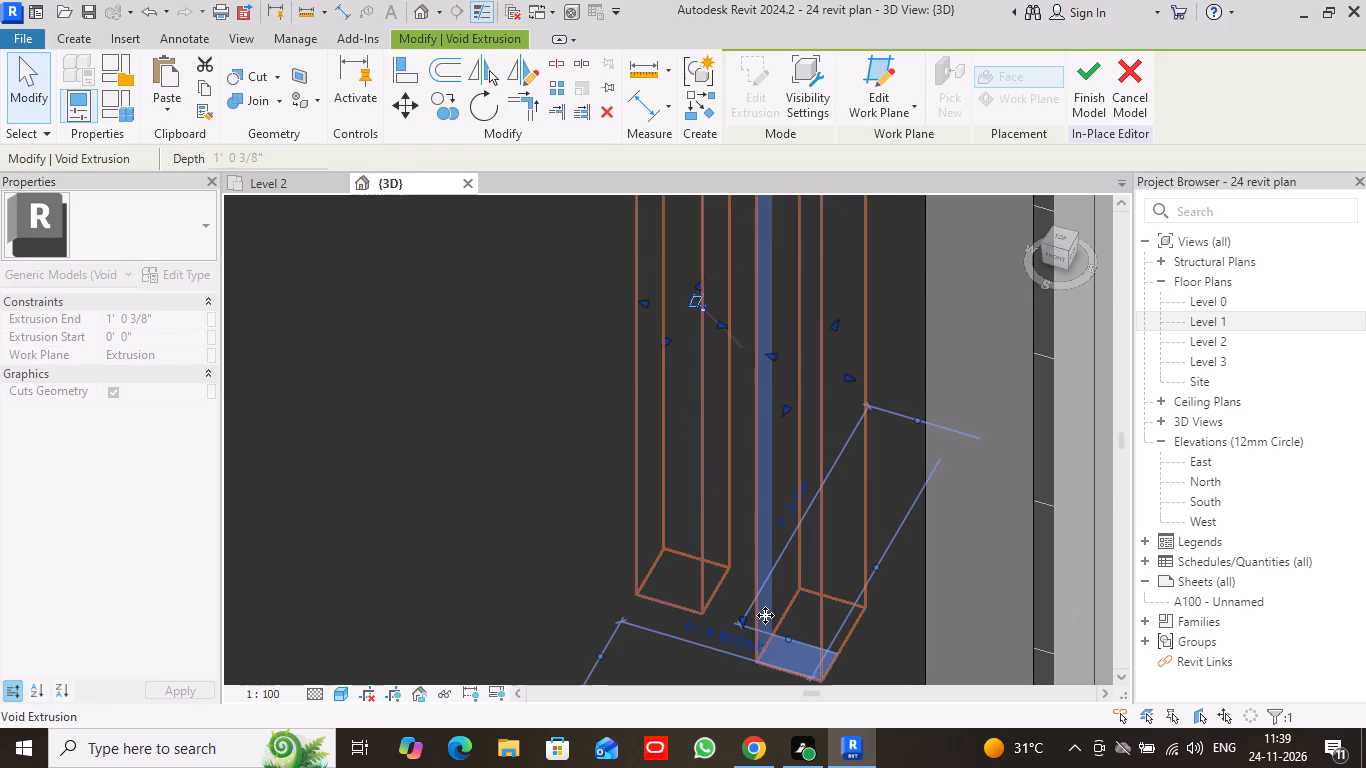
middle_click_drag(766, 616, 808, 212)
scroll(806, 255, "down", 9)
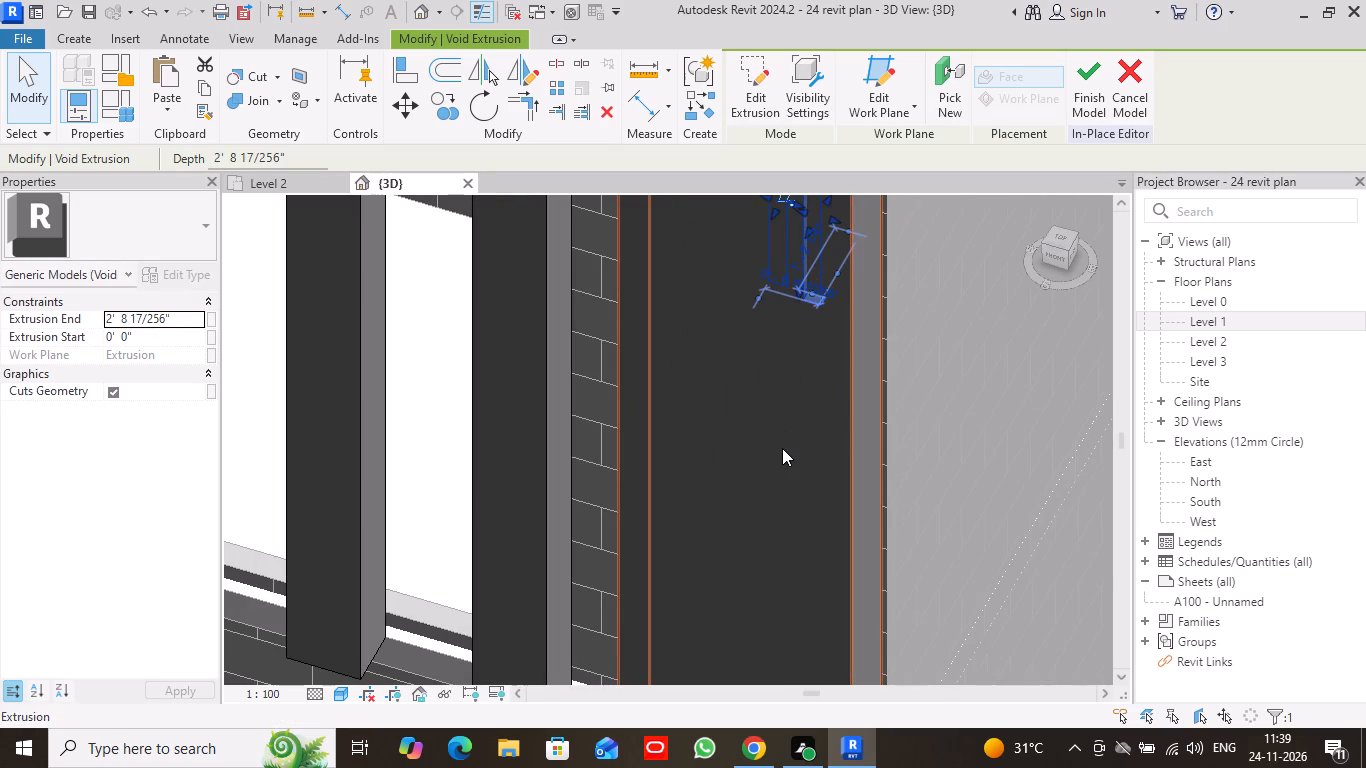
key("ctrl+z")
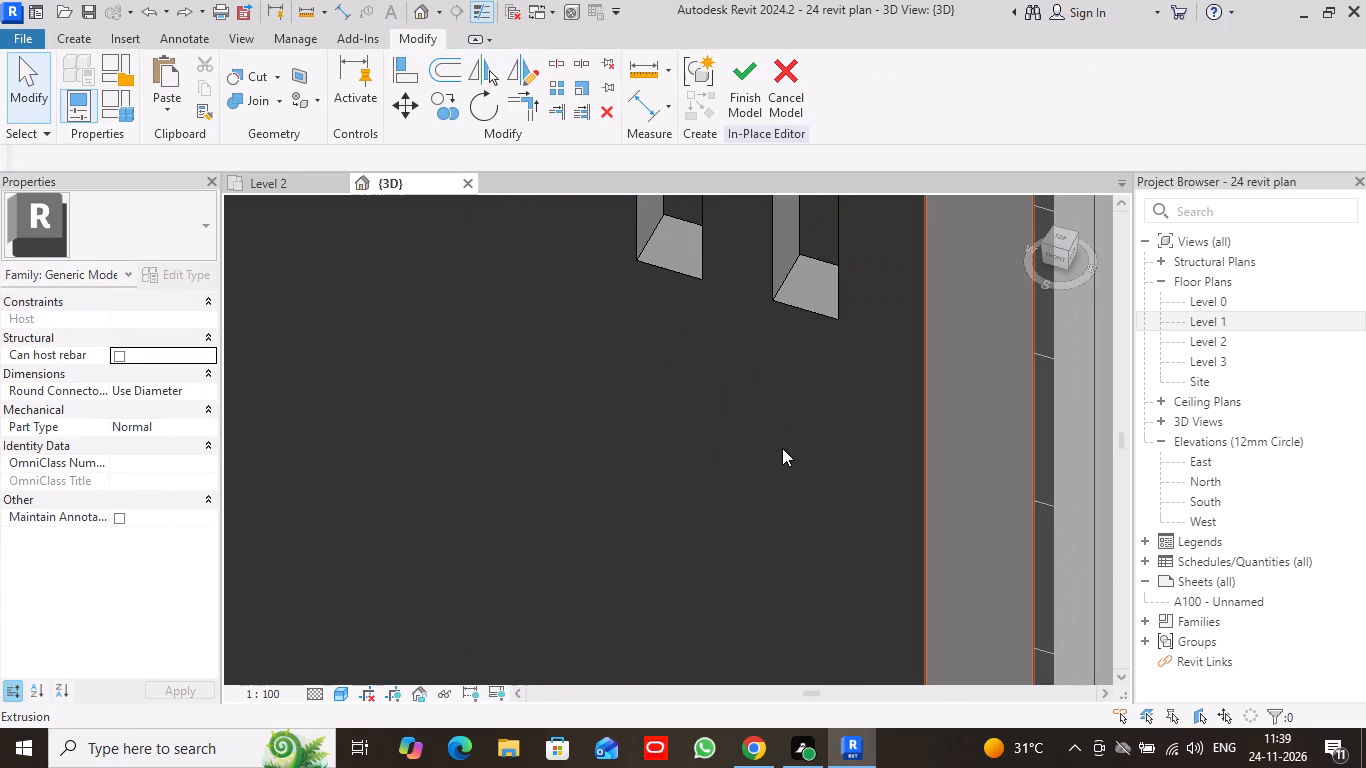
Stretch the two-square void extrusion down to the corner panel's bottom edge, for an extrusion end of 12' 0".
scroll(790, 440, "down", 3)
middle_click_drag(804, 362, 785, 468)
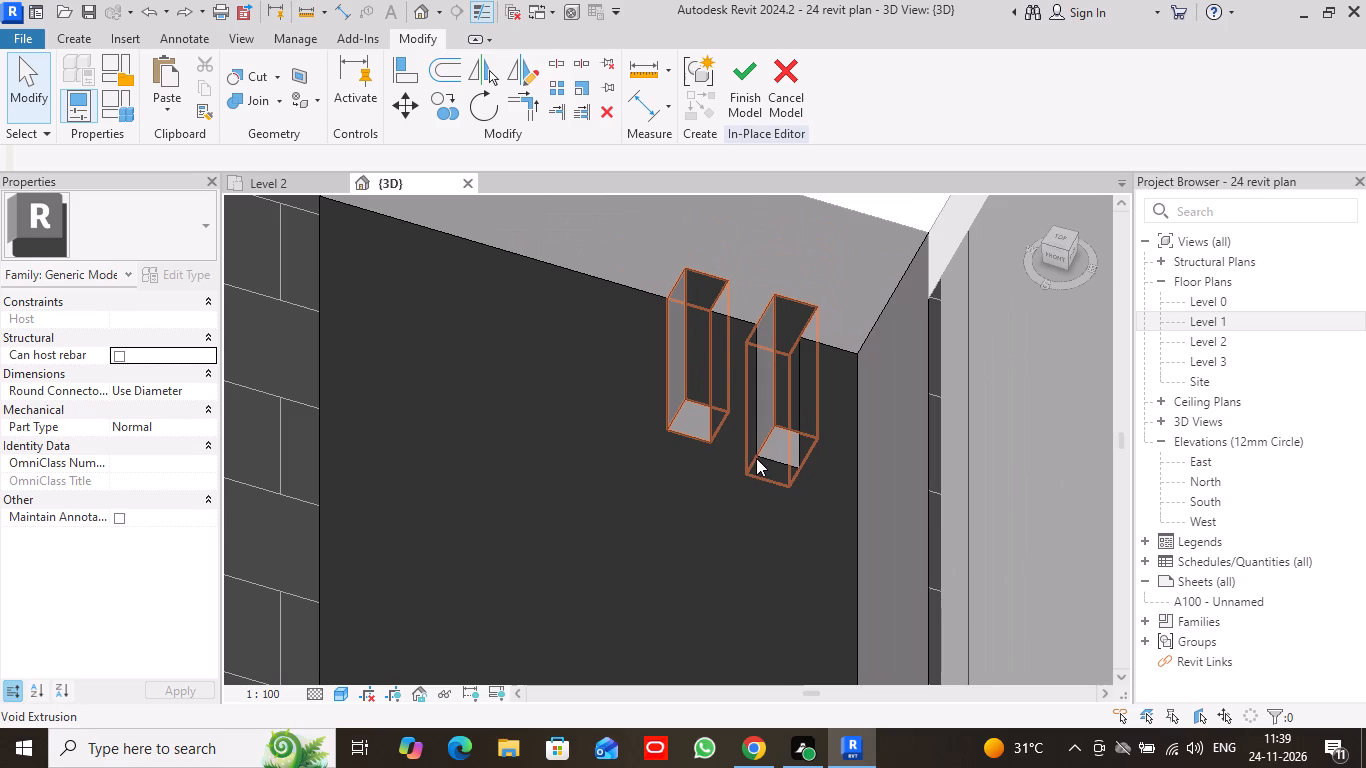
left_click(1059, 237)
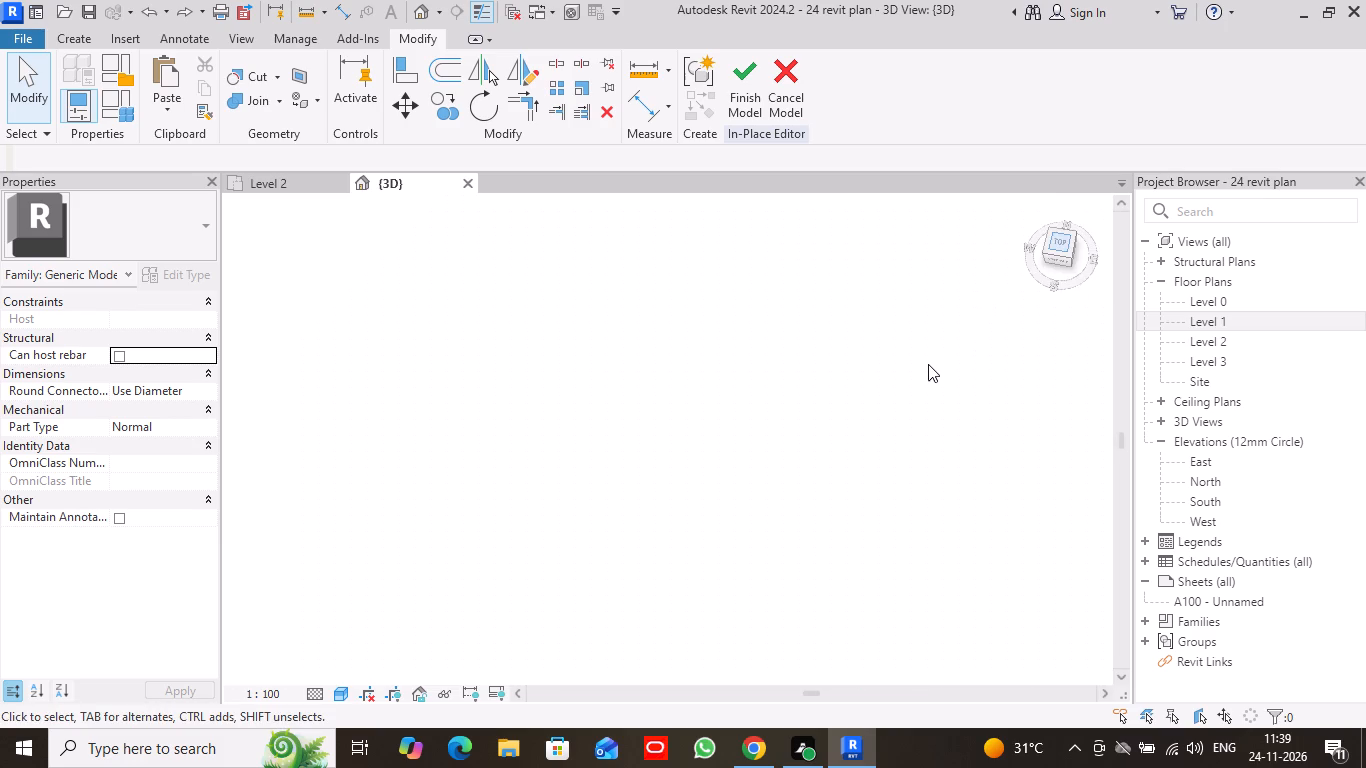
scroll(698, 655, "up", 6)
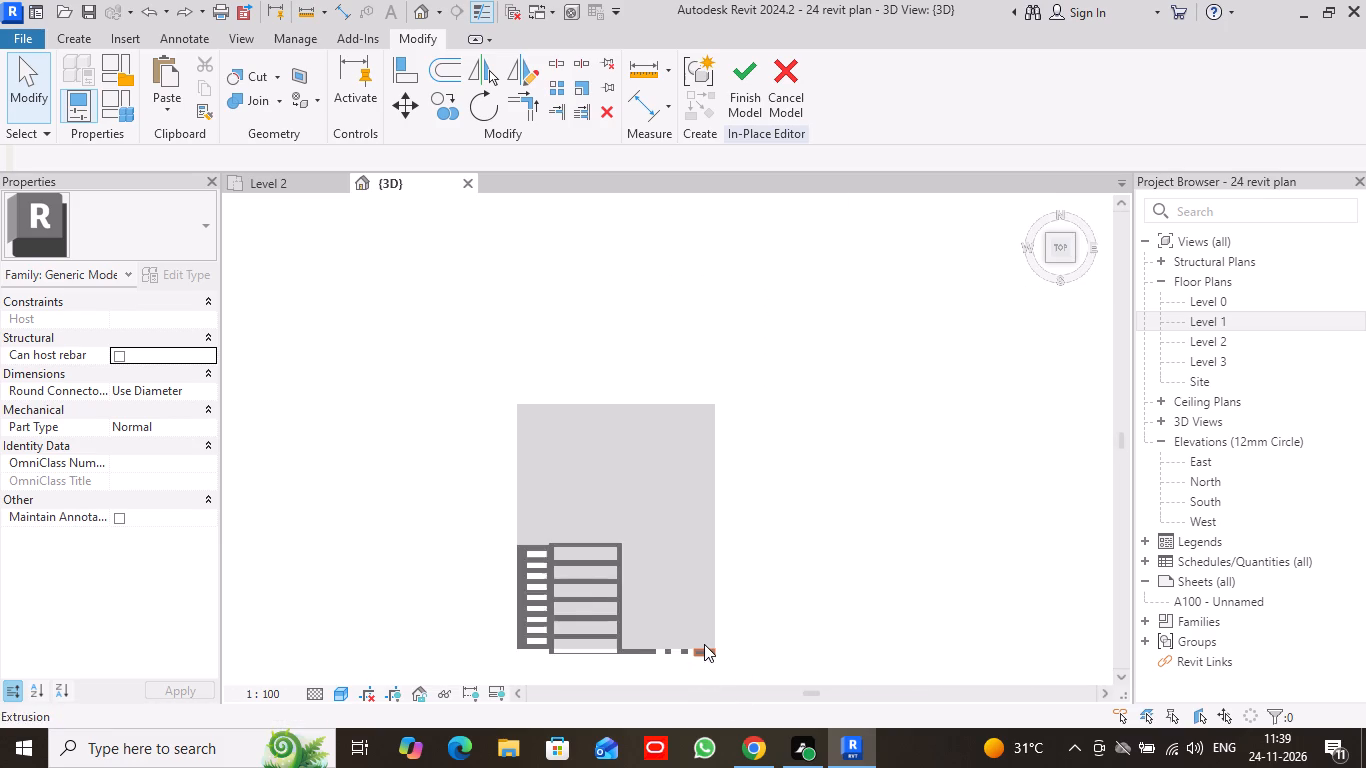
scroll(704, 644, "up", 2)
scroll(704, 644, "down", 1)
scroll(704, 644, "up", 1)
scroll(713, 677, "down", 1)
scroll(713, 676, "up", 4)
middle_click_drag(746, 640, 759, 460)
scroll(746, 639, "up", 1)
scroll(710, 523, "up", 10)
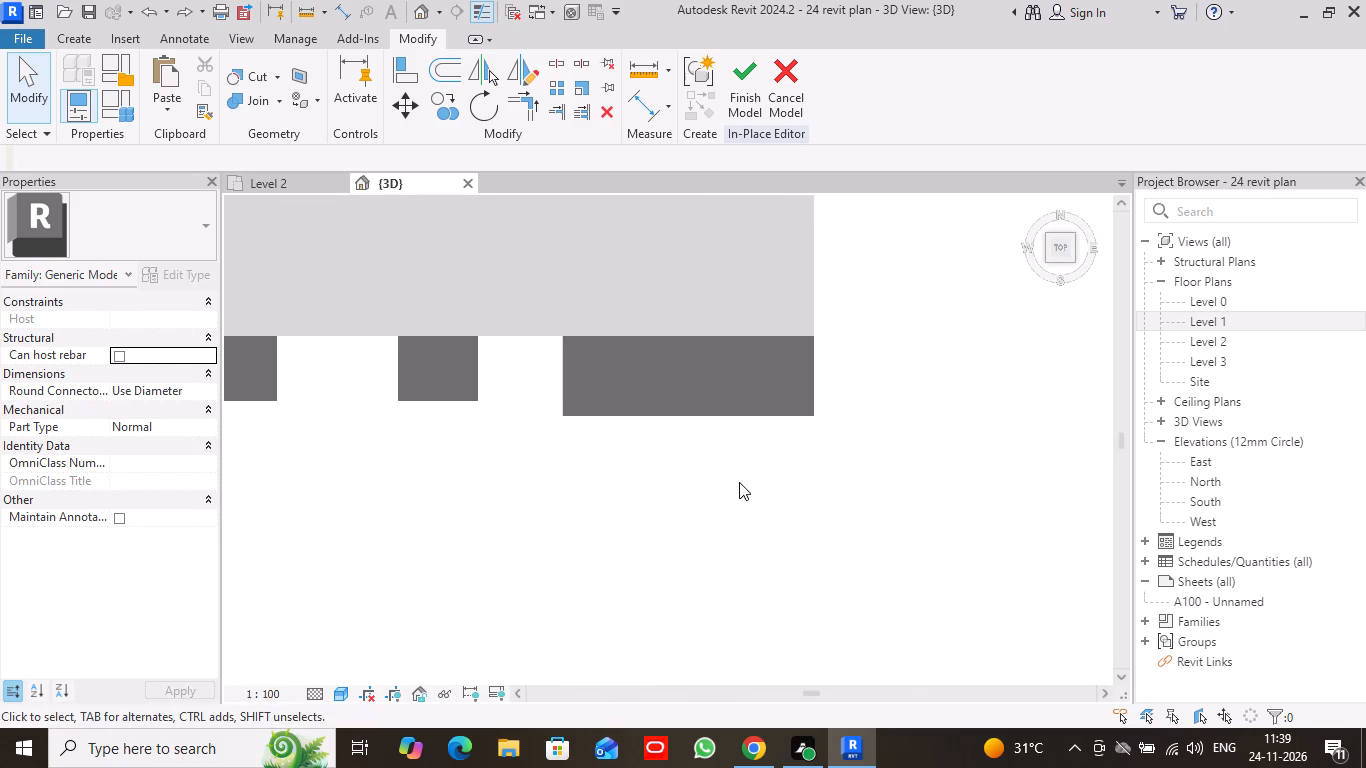
scroll(739, 482, "up", 4)
middle_click_drag(808, 416, 806, 457)
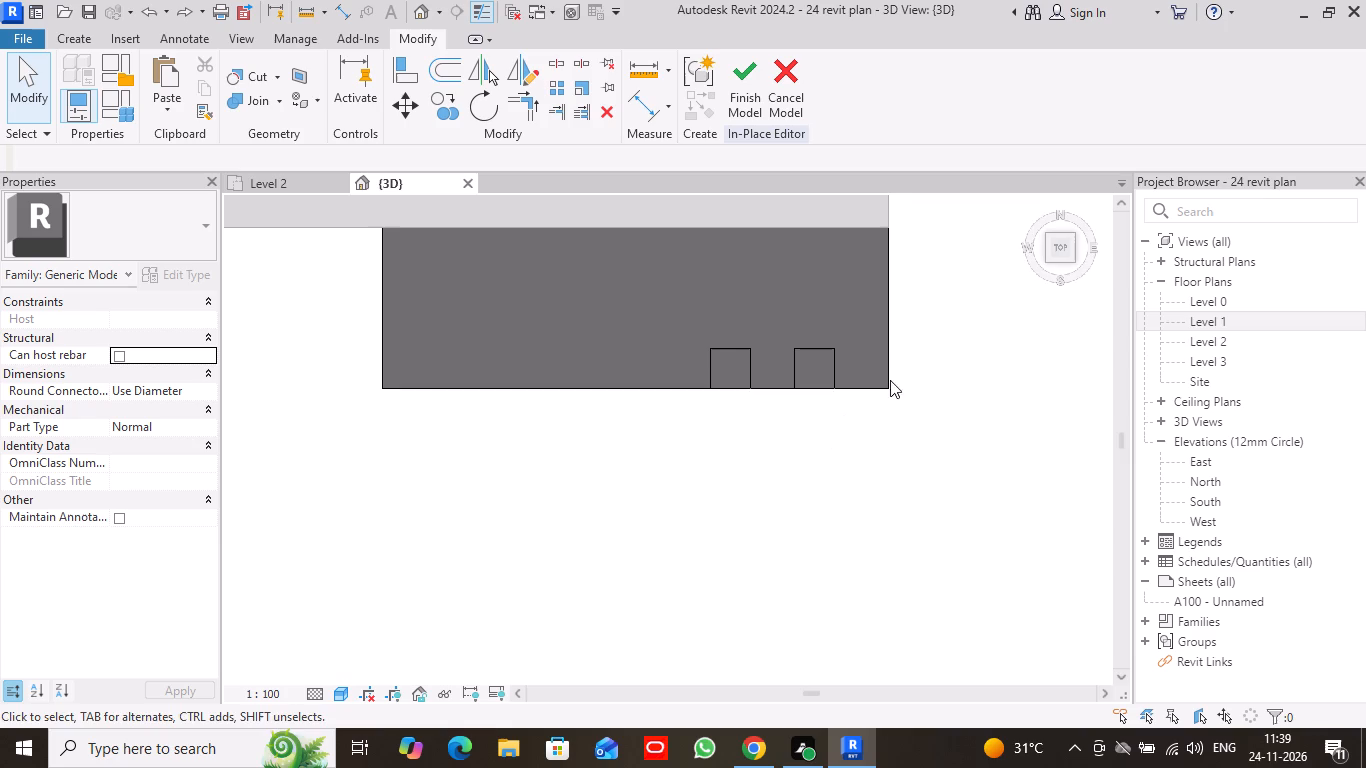
left_click_drag(1070, 258, 1062, 235)
scroll(389, 394, "down", 3)
middle_click_drag(418, 351, 757, 487)
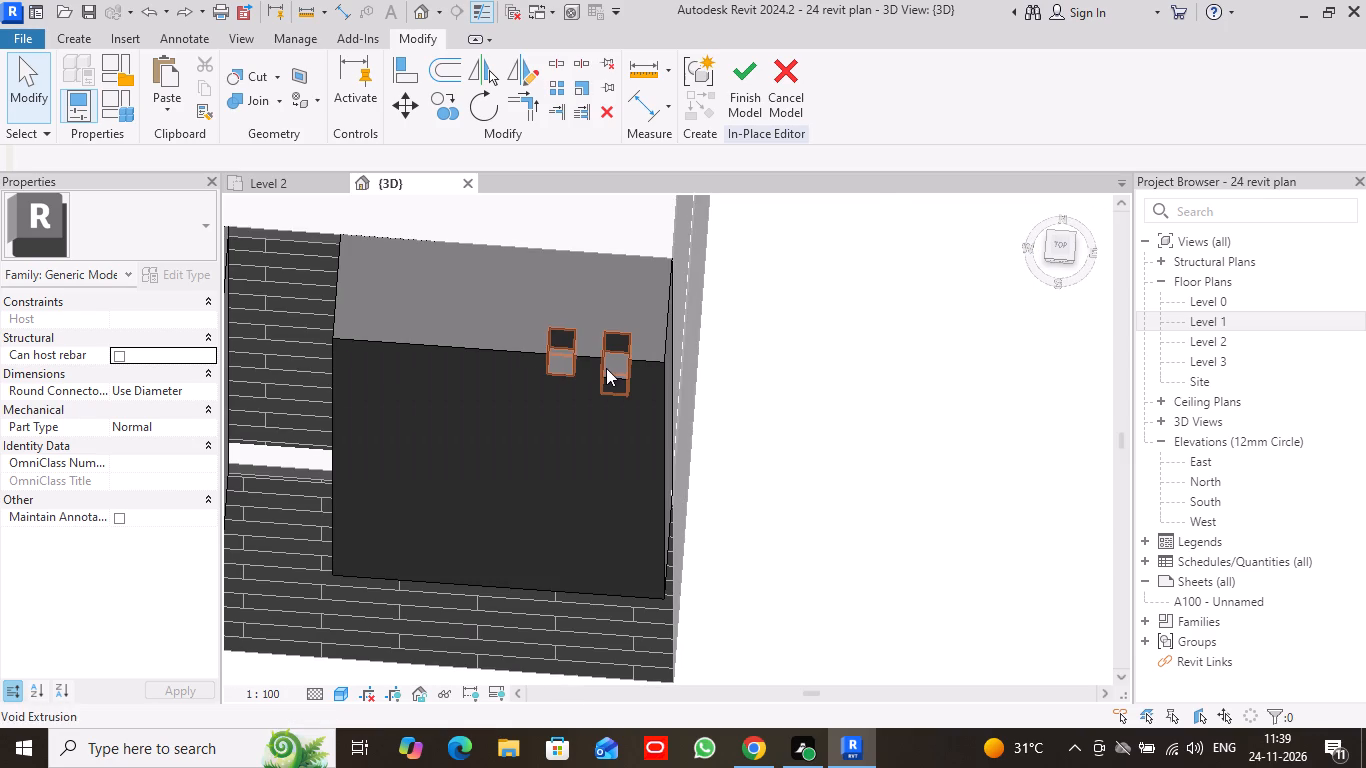
left_click(605, 367)
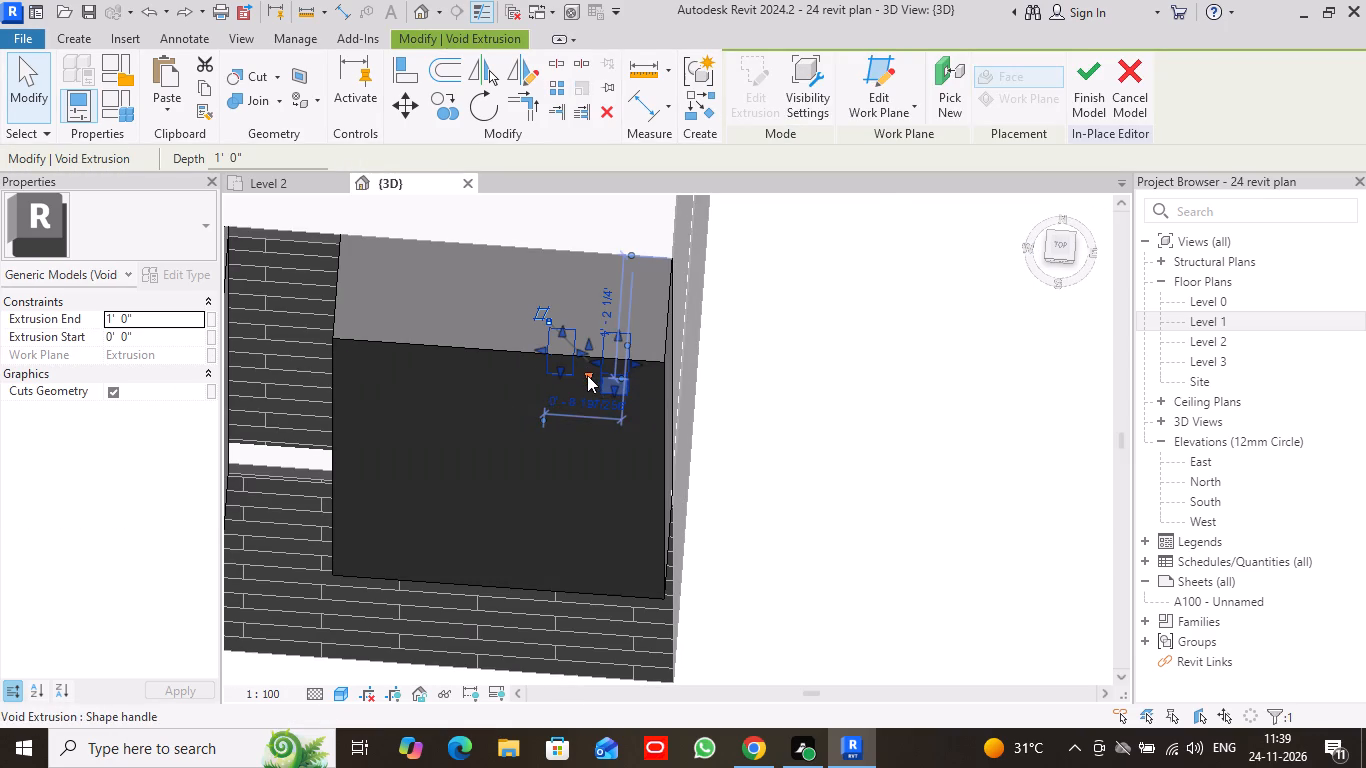
left_click_drag(587, 375, 588, 587)
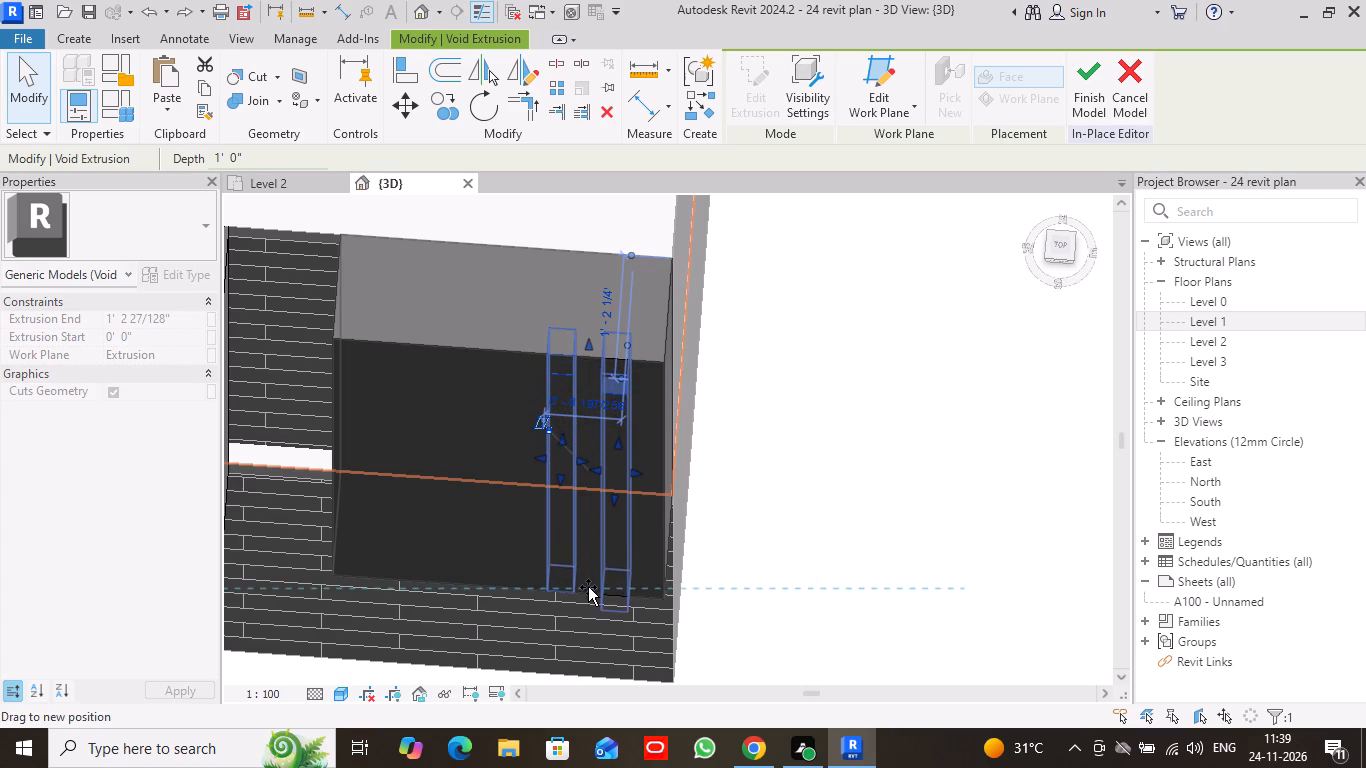
left_click_drag(588, 587, 588, 588)
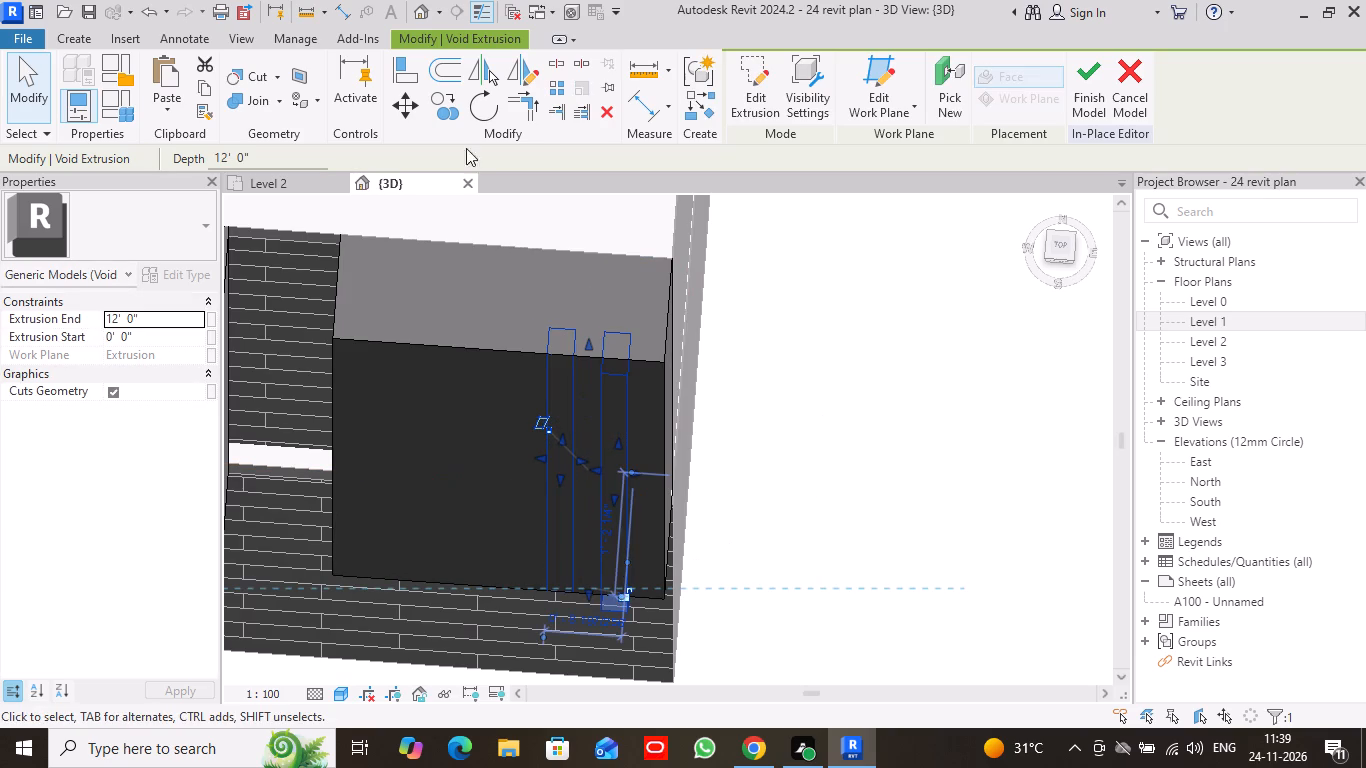
left_click(25, 89)
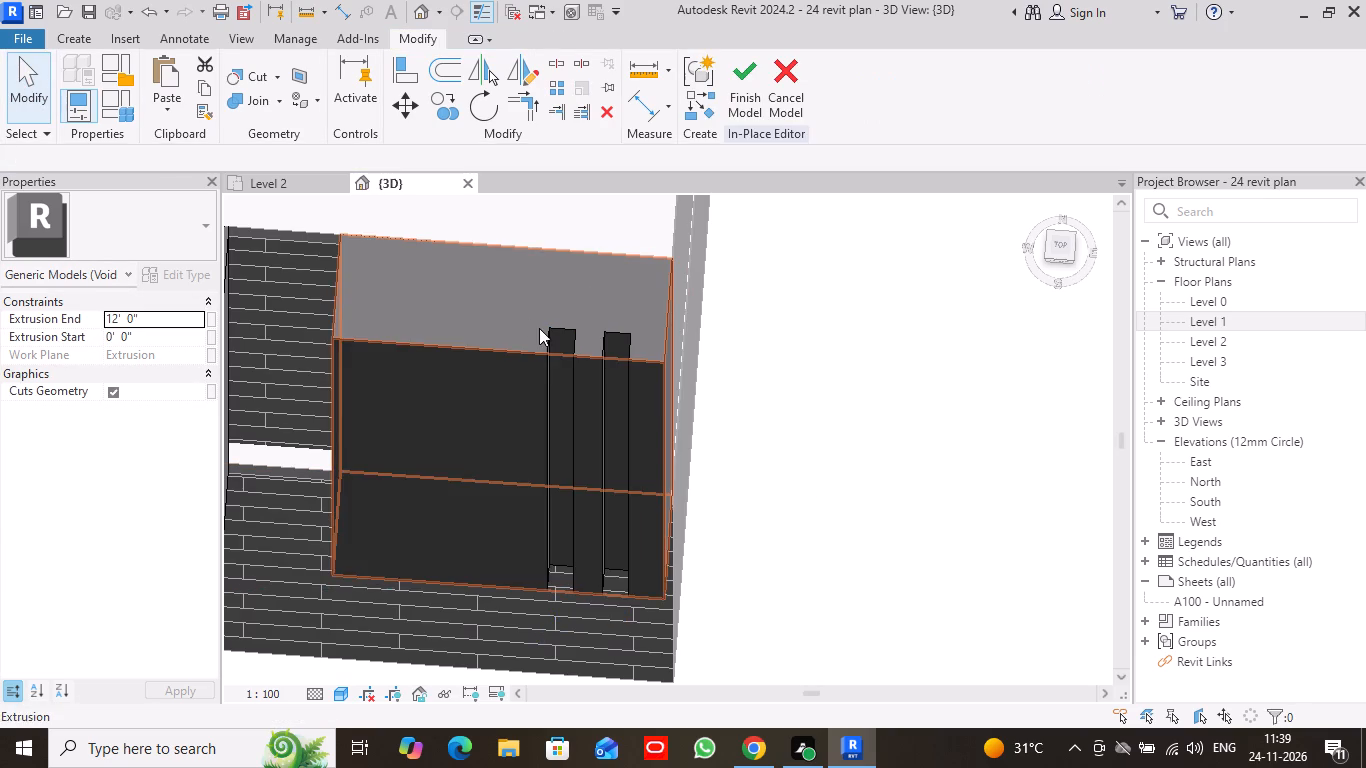
Examine the corner panel's two grooves and the whole front facade from oblique and front angles.
middle_click_drag(765, 504, 780, 376)
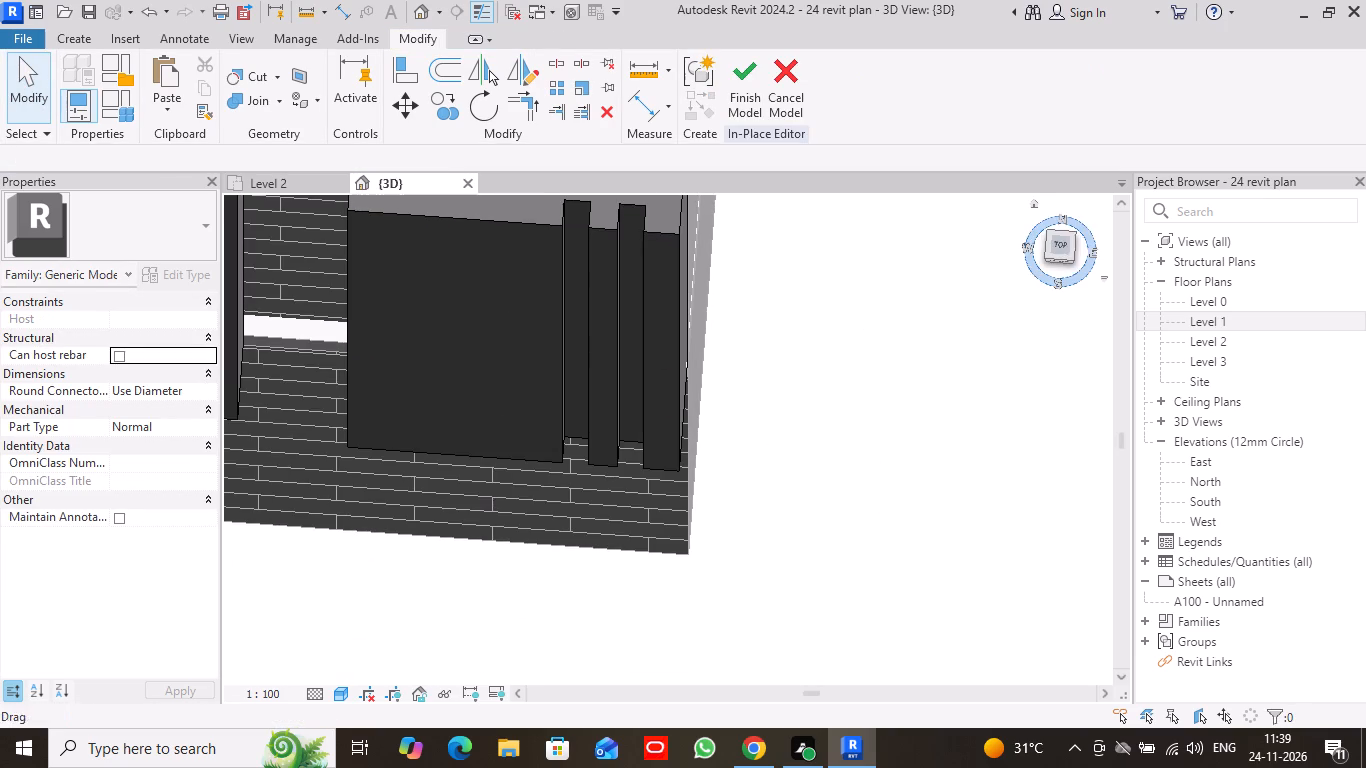
left_click_drag(1071, 258, 1059, 248)
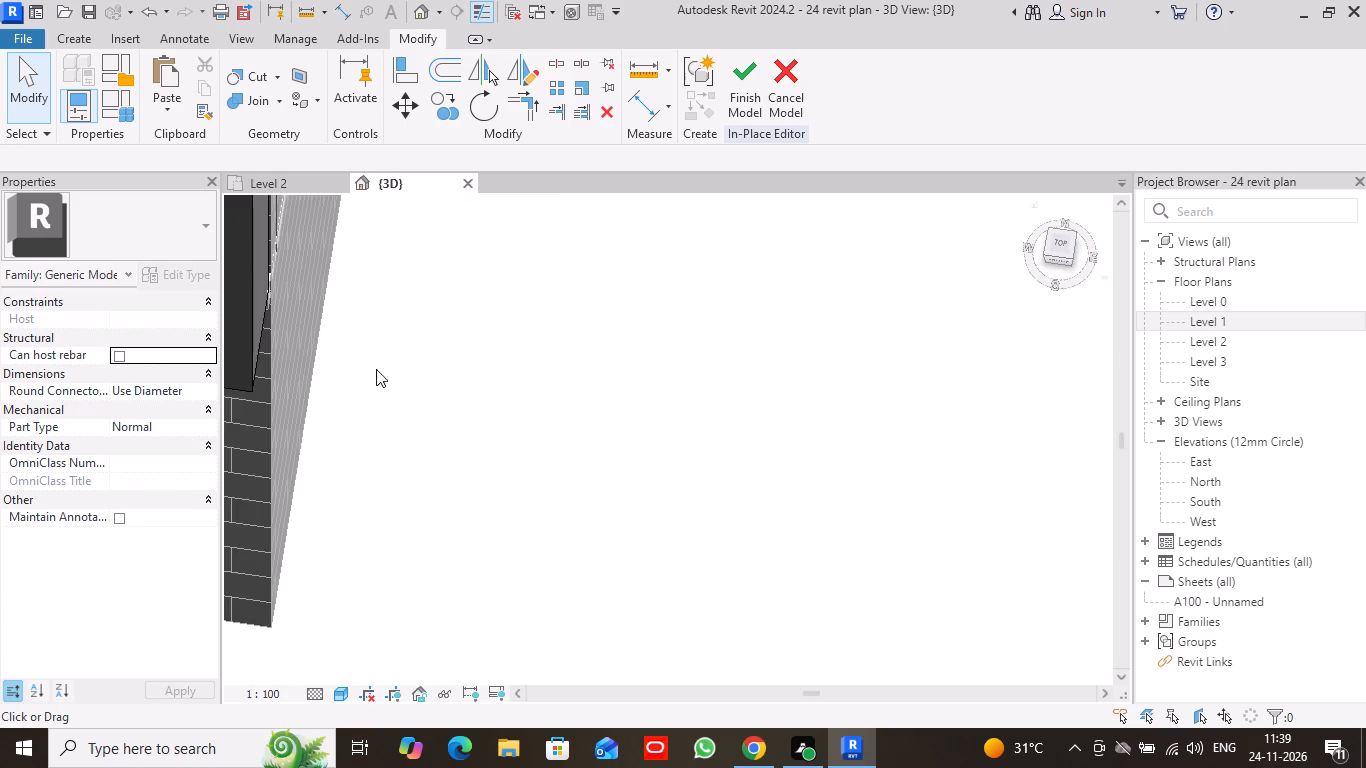
scroll(331, 364, "down", 1)
middle_click_drag(333, 354, 690, 517)
scroll(683, 398, "down", 4)
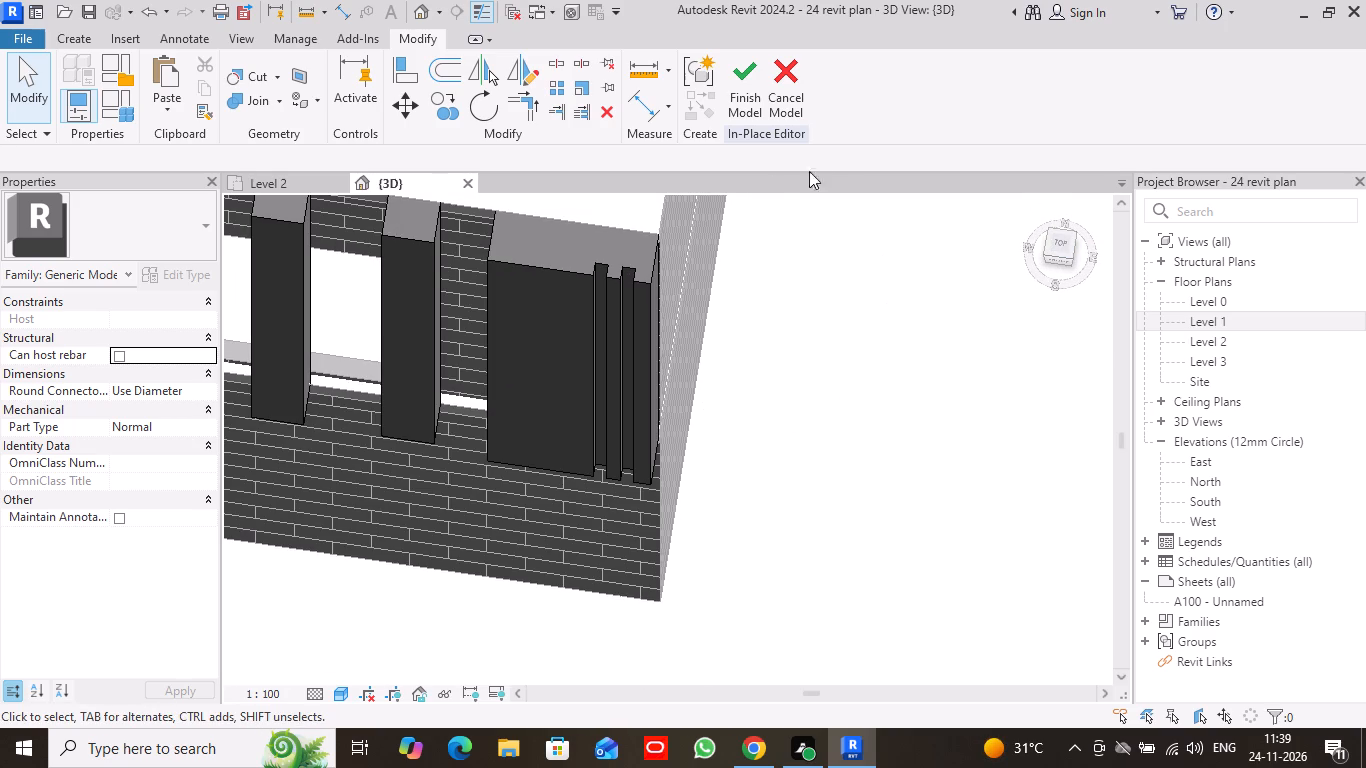
left_click(30, 80)
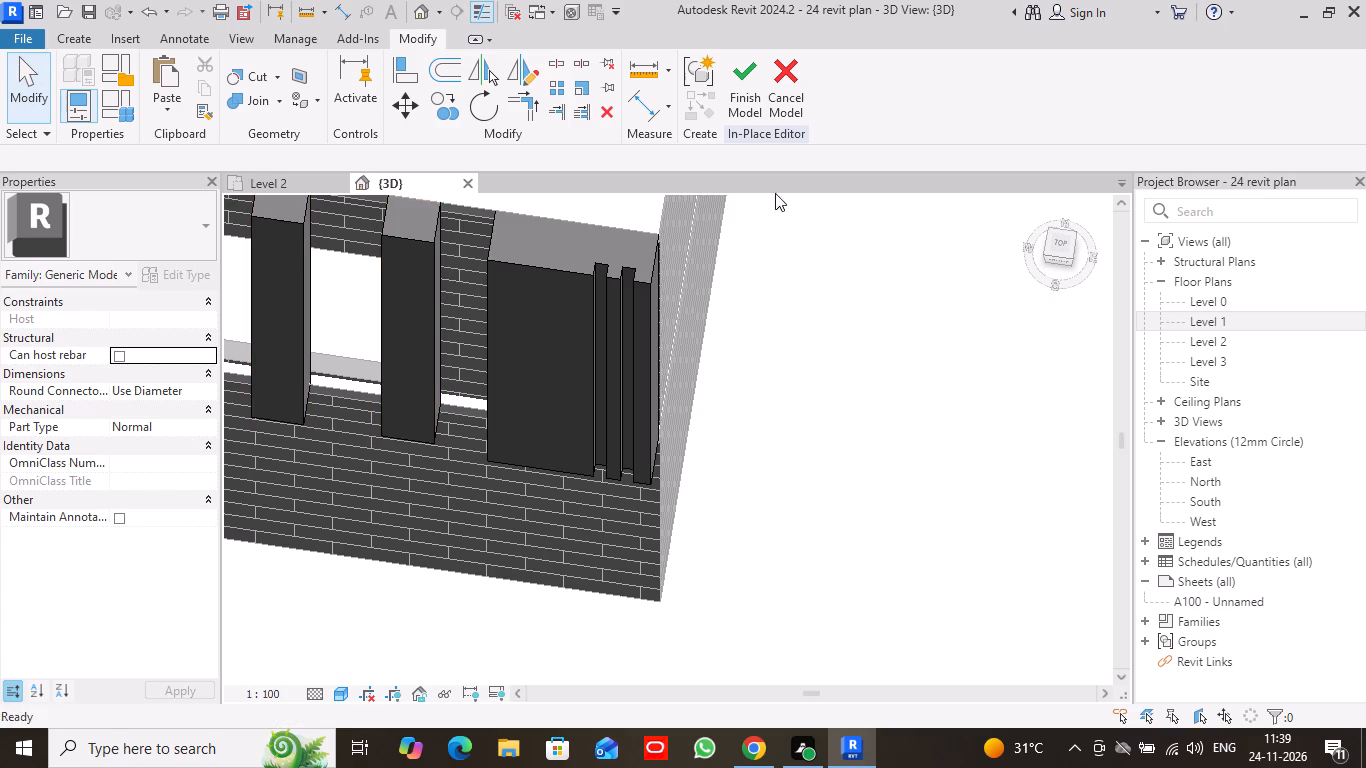
left_click_drag(1044, 254, 1046, 254)
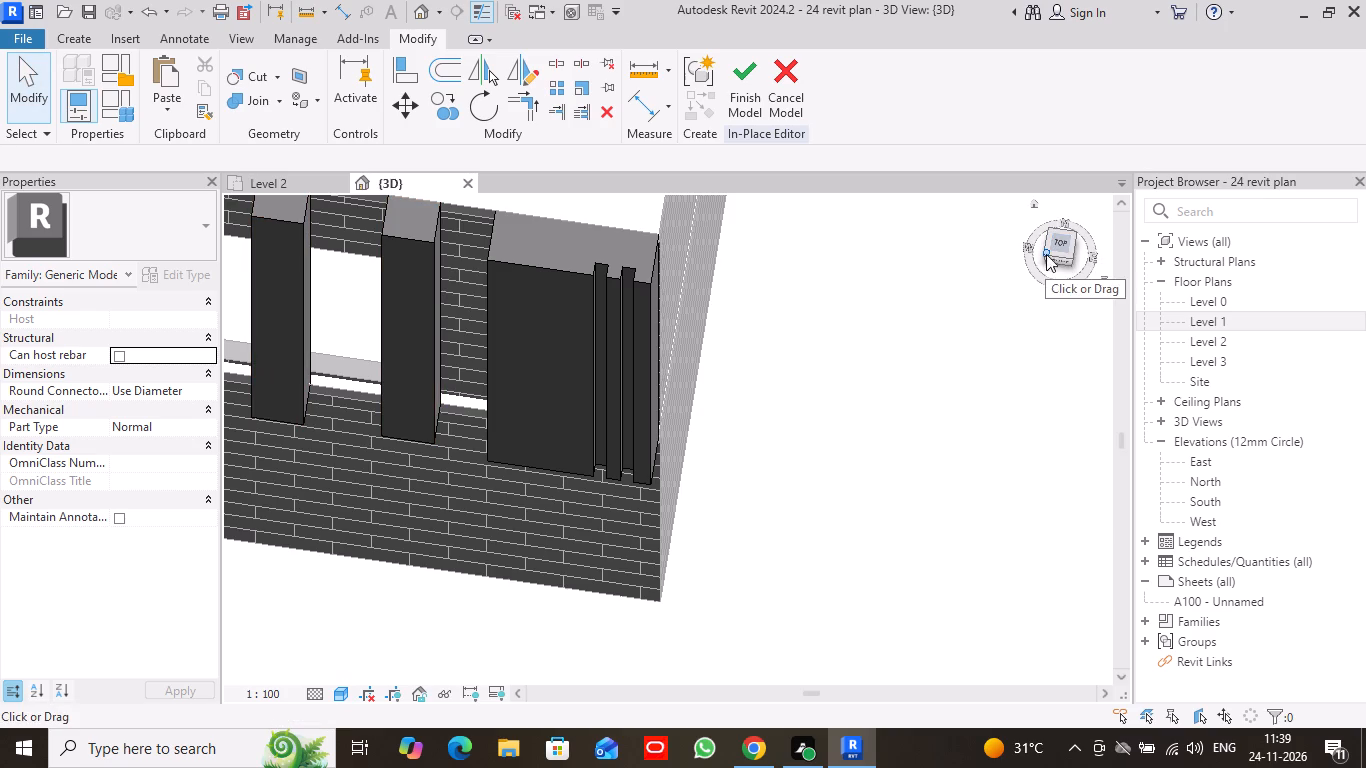
left_click_drag(1046, 254, 1055, 238)
scroll(812, 320, "down", 6)
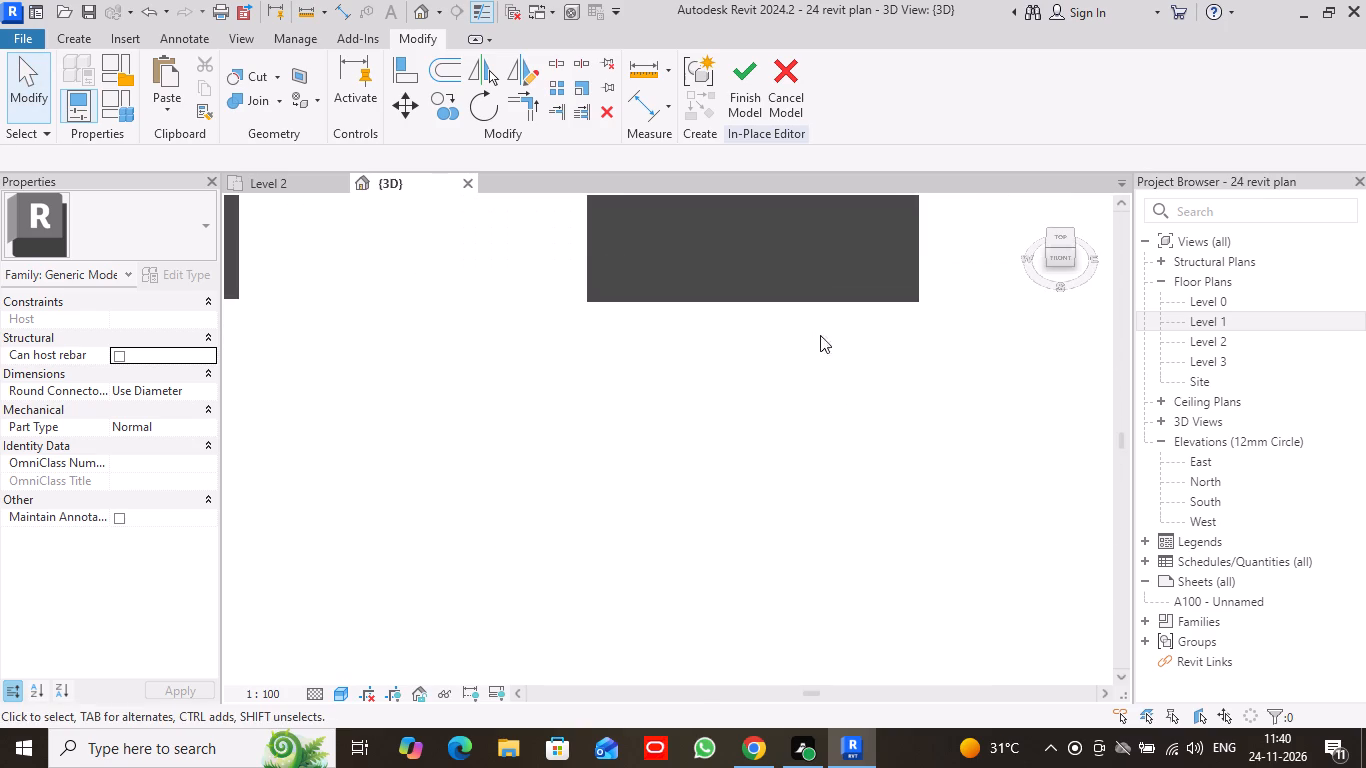
middle_click_drag(852, 272, 771, 507)
middle_click_drag(871, 286, 832, 420)
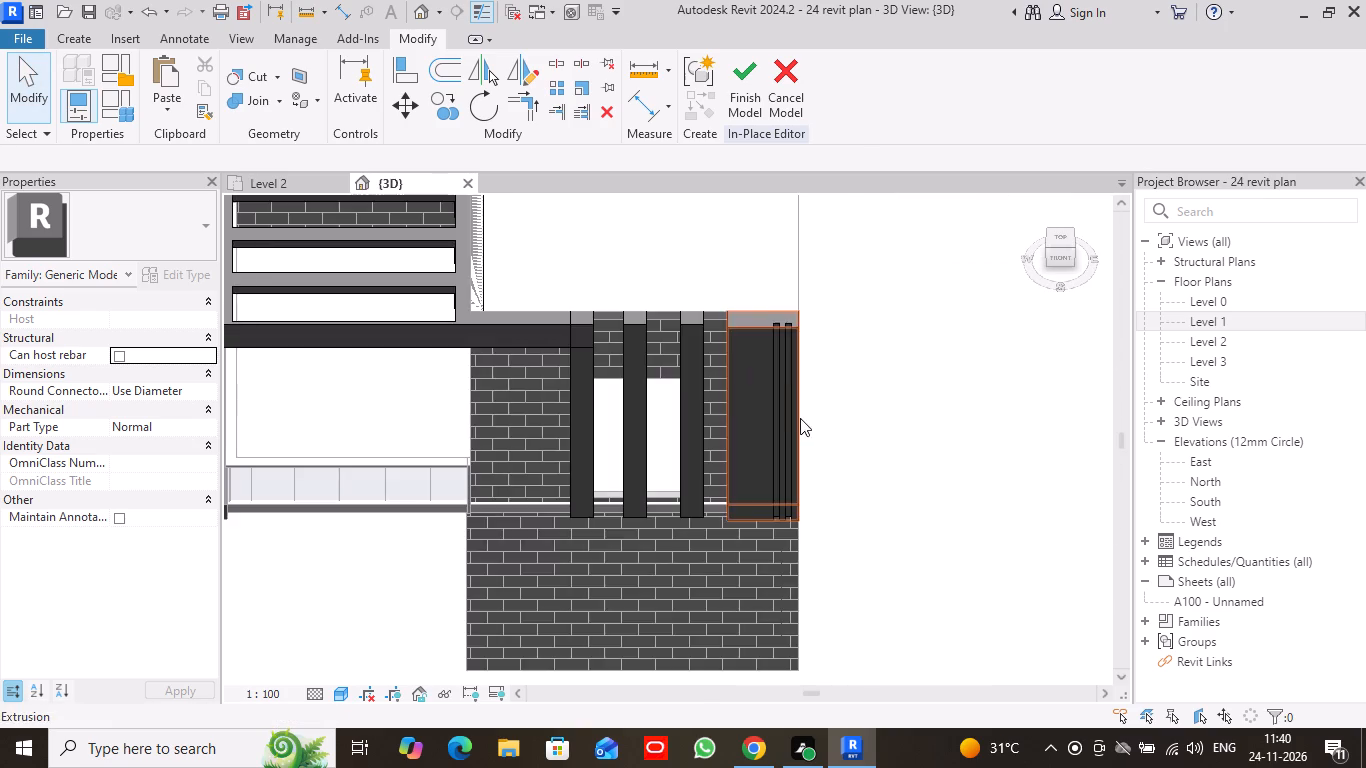
scroll(797, 407, "up", 4)
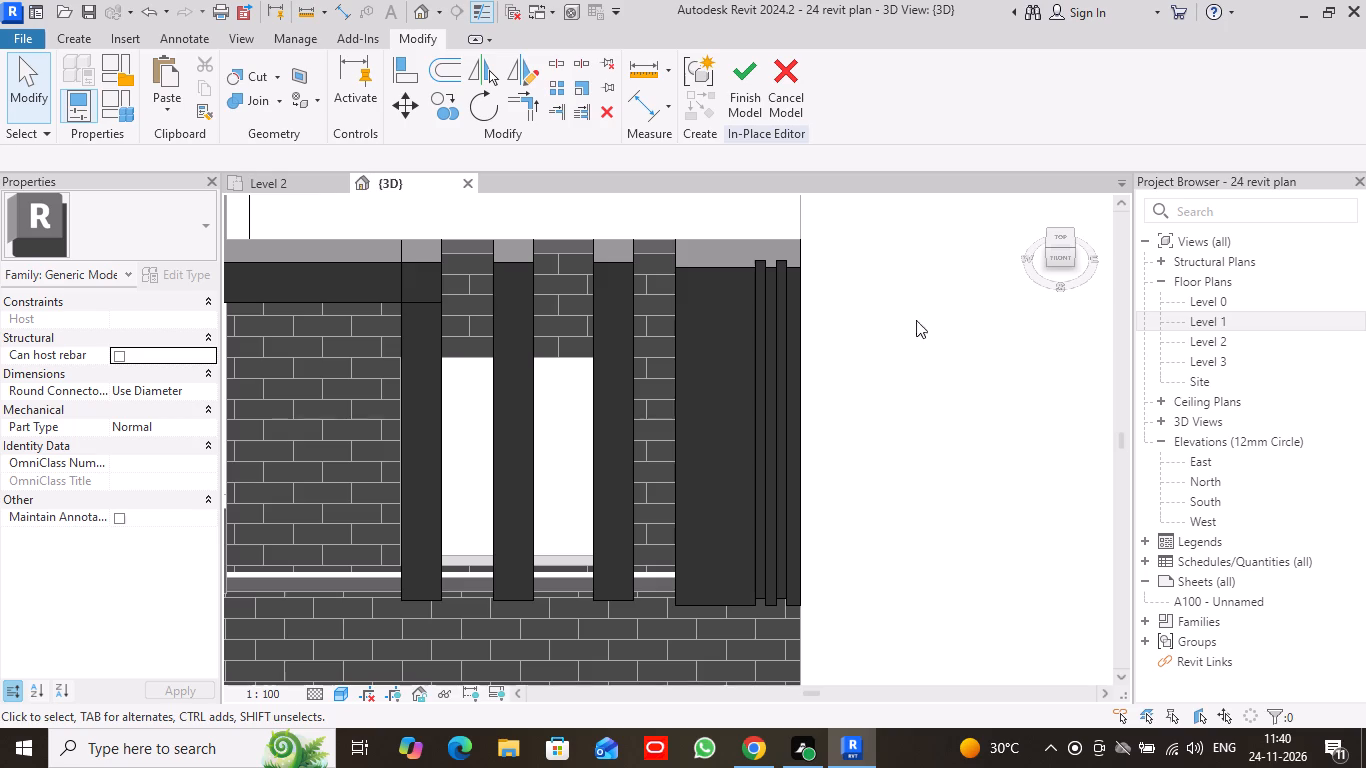
scroll(923, 345, "down", 4)
middle_click_drag(938, 402, 928, 366)
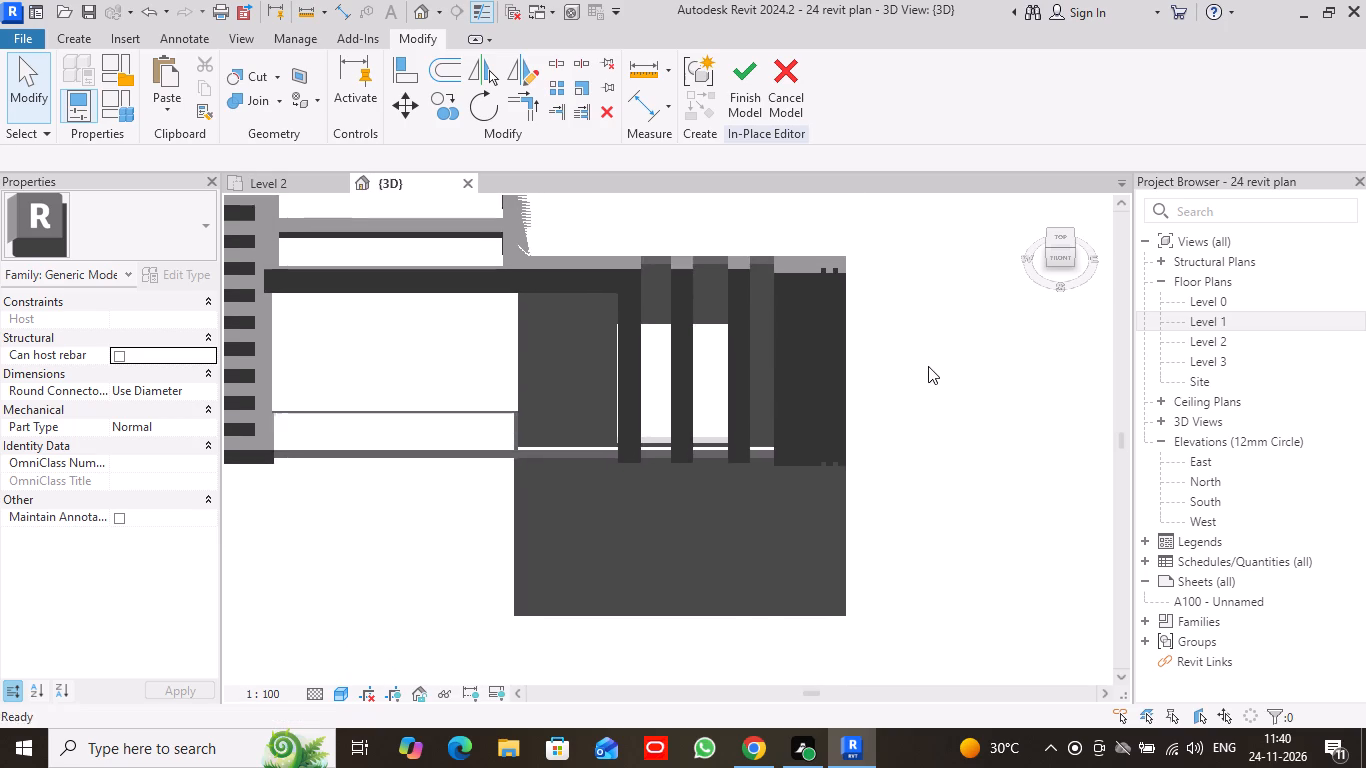
scroll(886, 330, "down", 3)
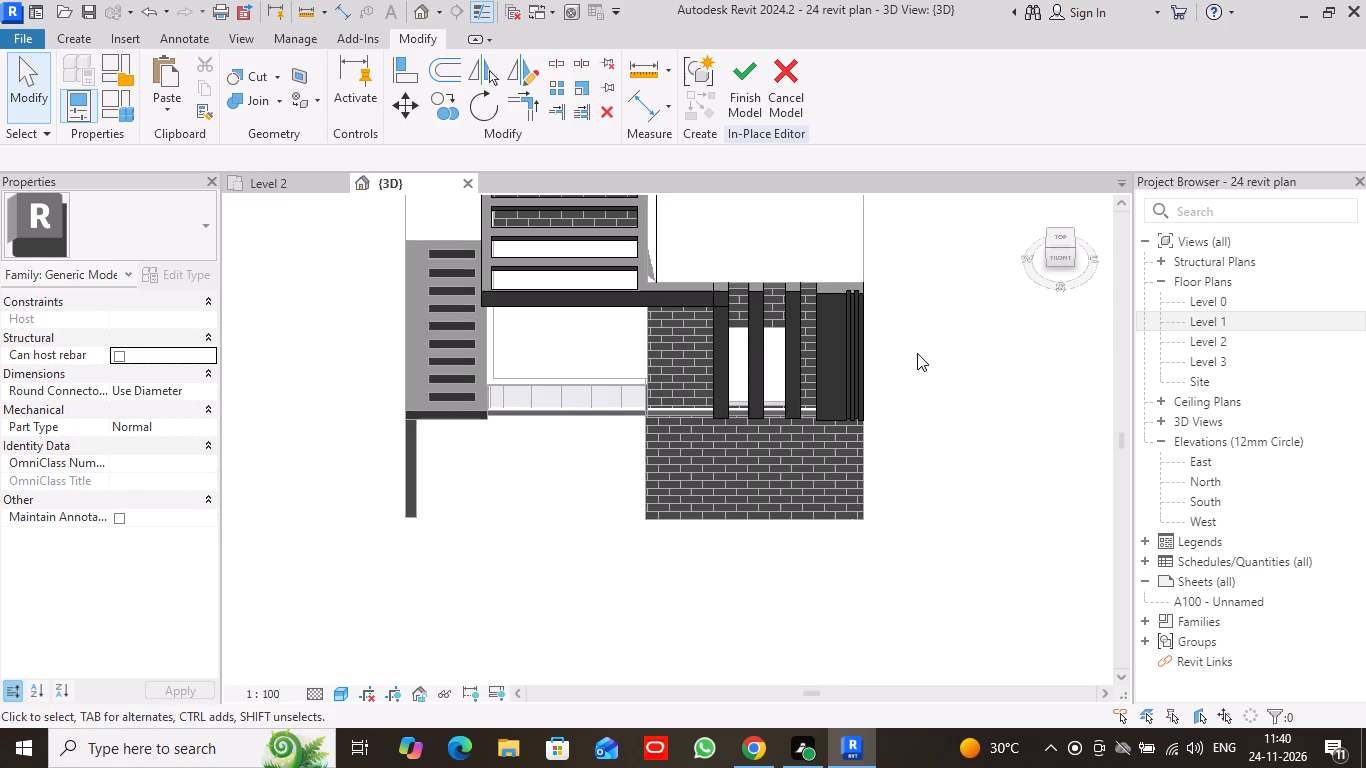
Finish the in-place model of the grooved corner panel.
left_click(735, 77)
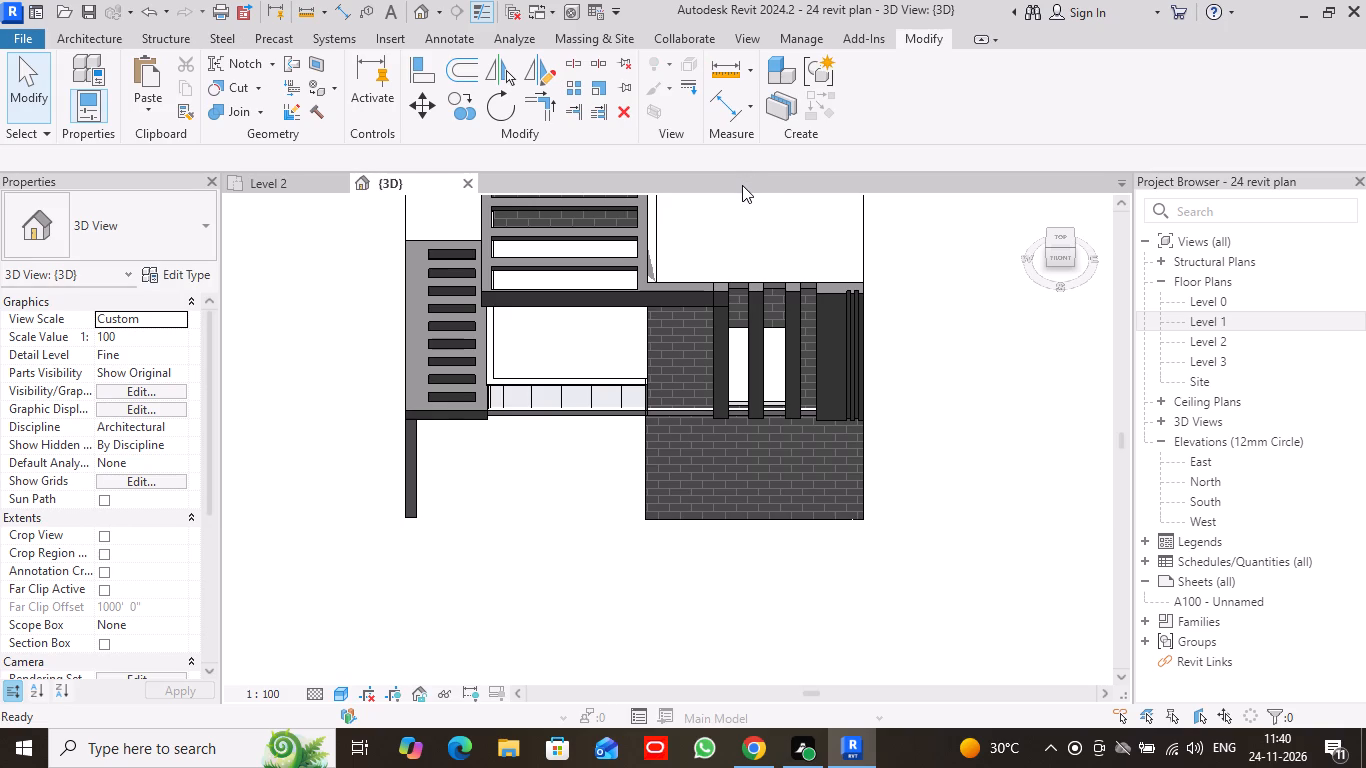
Examine the finished front facade with its columns, grooved corner panel and slatted roof frame from front and oblique angles.
scroll(644, 601, "down", 3)
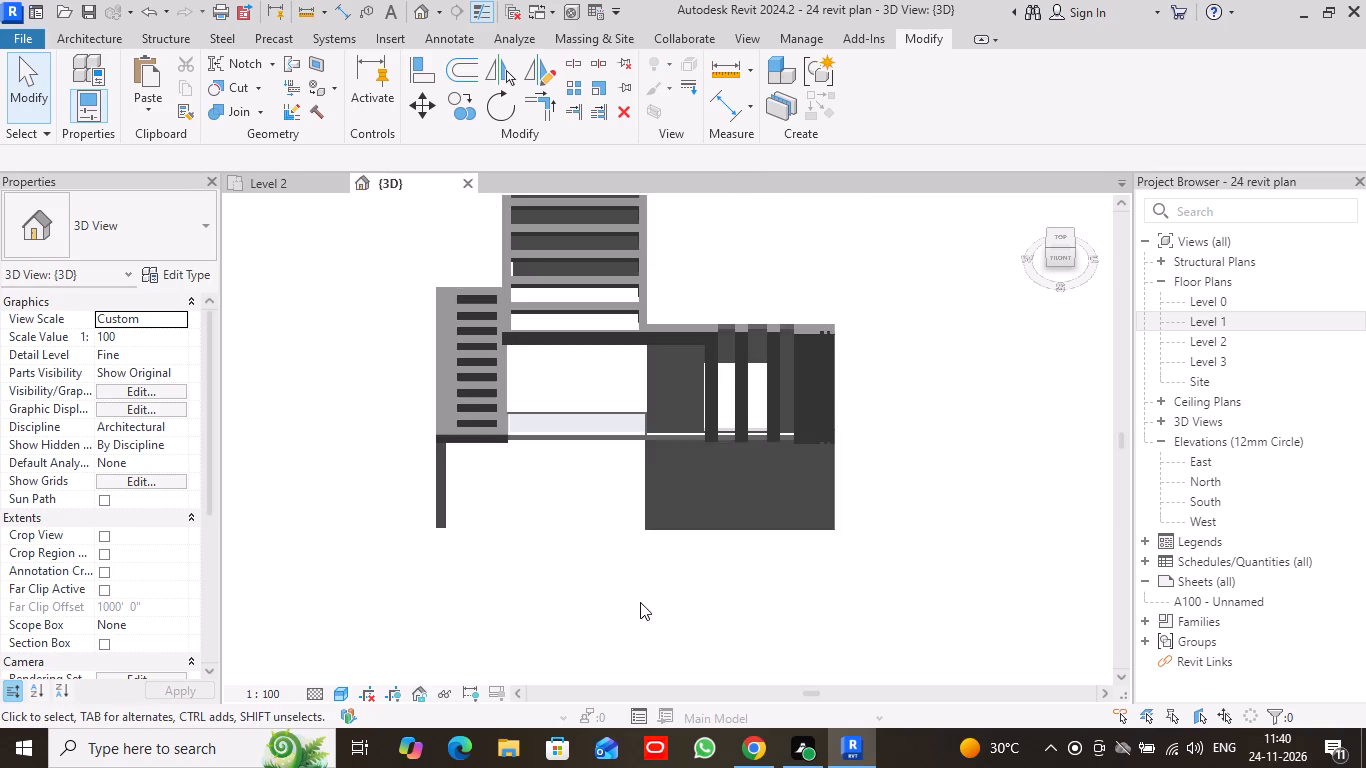
left_click(1060, 254)
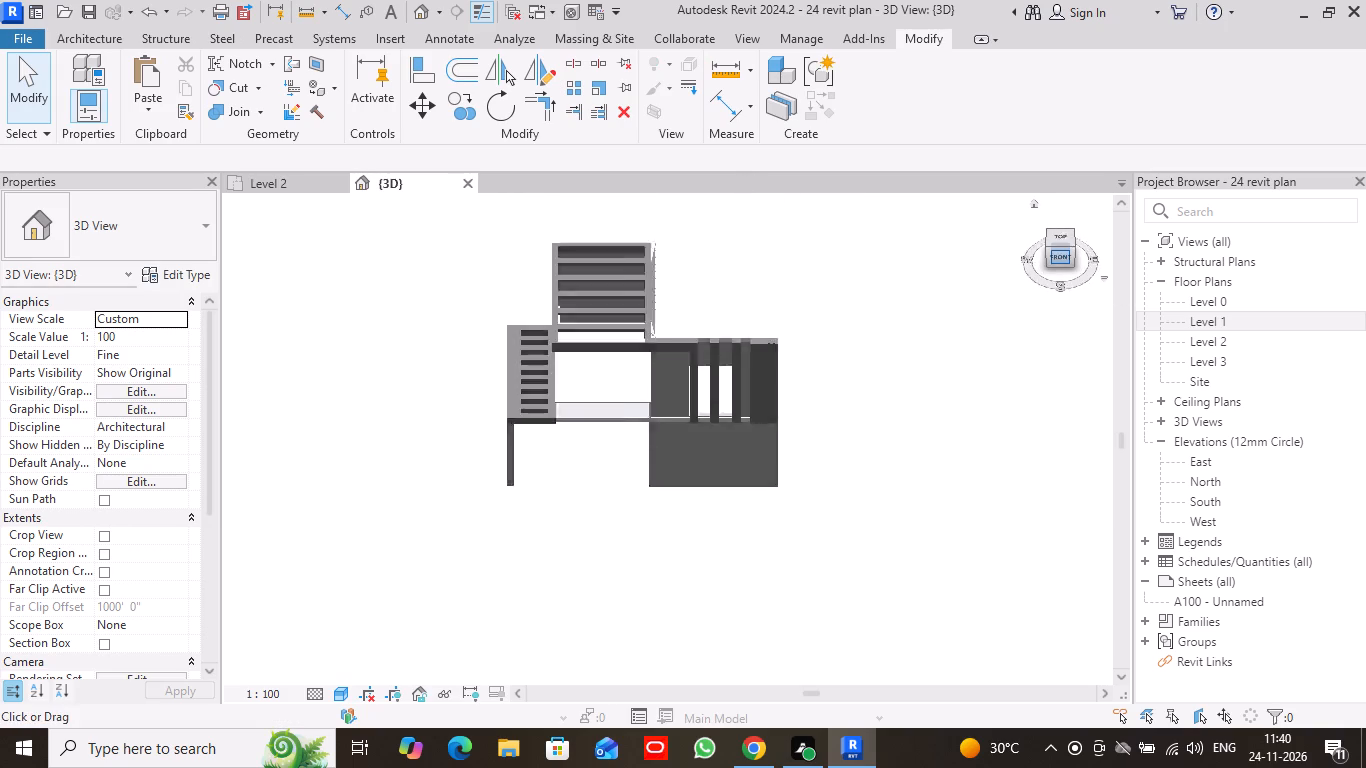
scroll(657, 509, "up", 4)
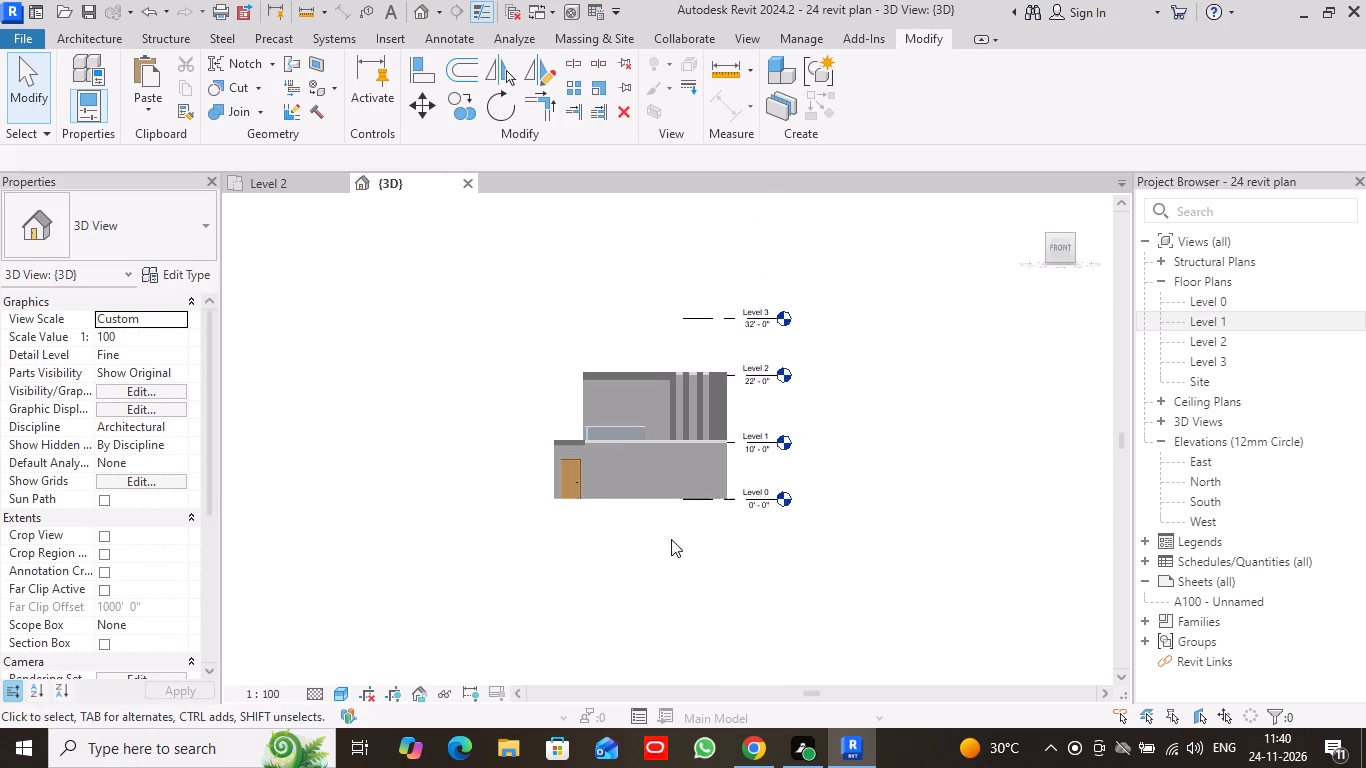
scroll(671, 539, "up", 1)
scroll(706, 439, "up", 1)
scroll(706, 439, "down", 1)
scroll(706, 439, "up", 2)
middle_click_drag(712, 402, 766, 598)
scroll(786, 510, "up", 5)
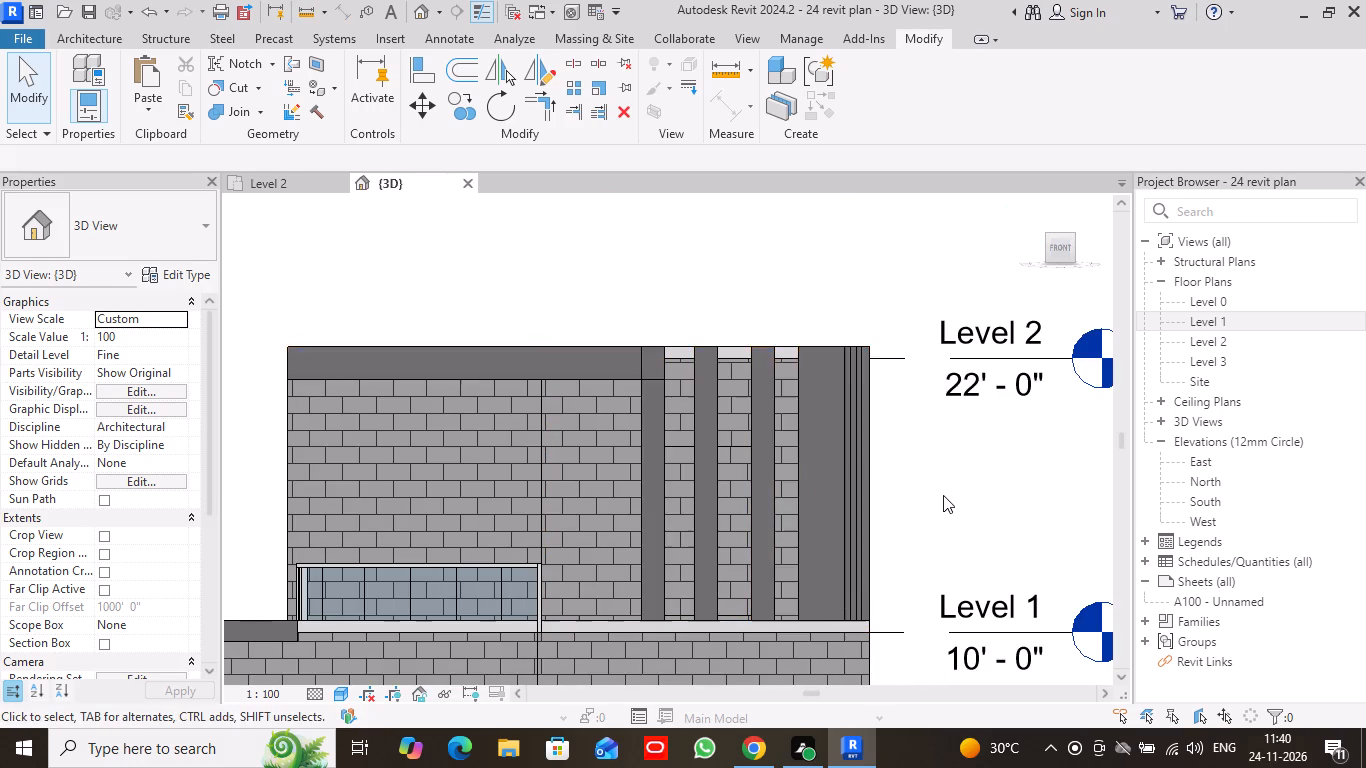
scroll(944, 495, "down", 2)
middle_click_drag(942, 504, 880, 357)
scroll(878, 357, "down", 1)
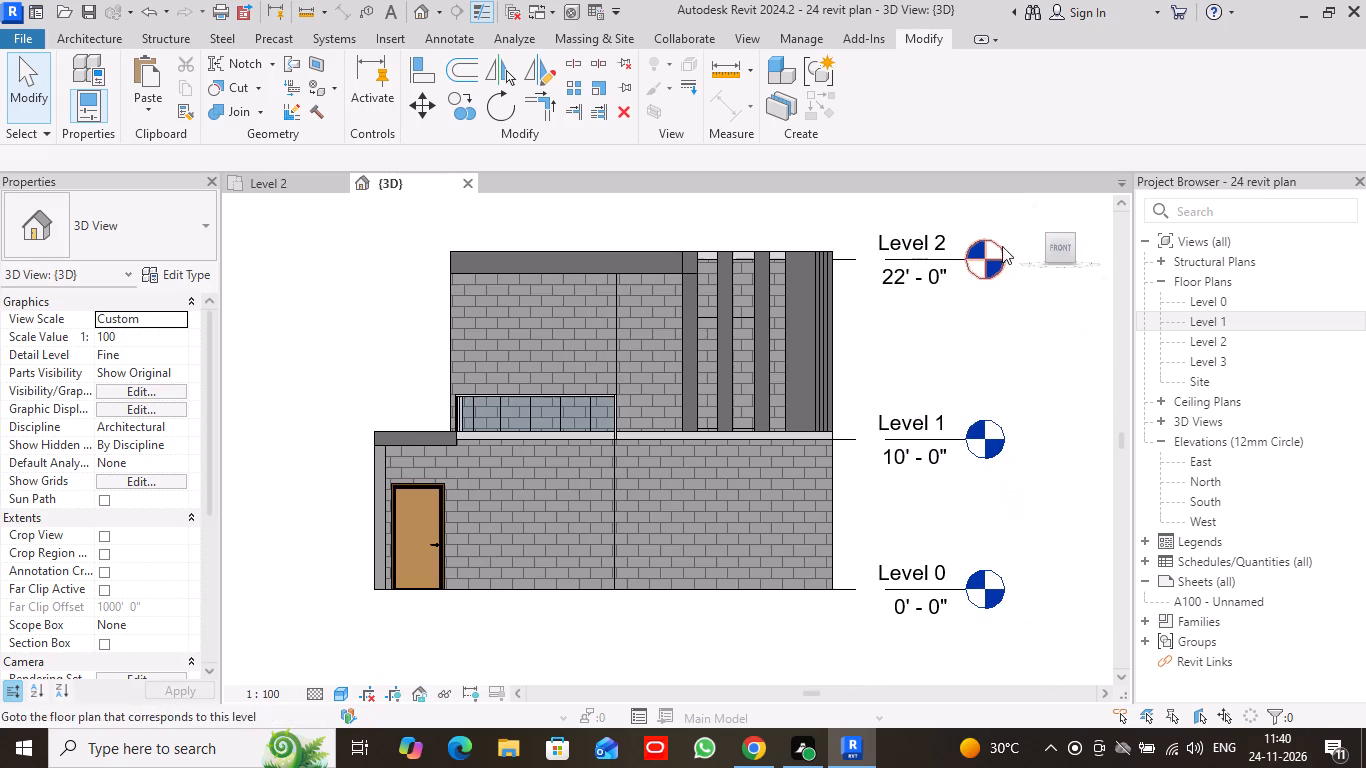
left_click_drag(1050, 234, 1061, 243)
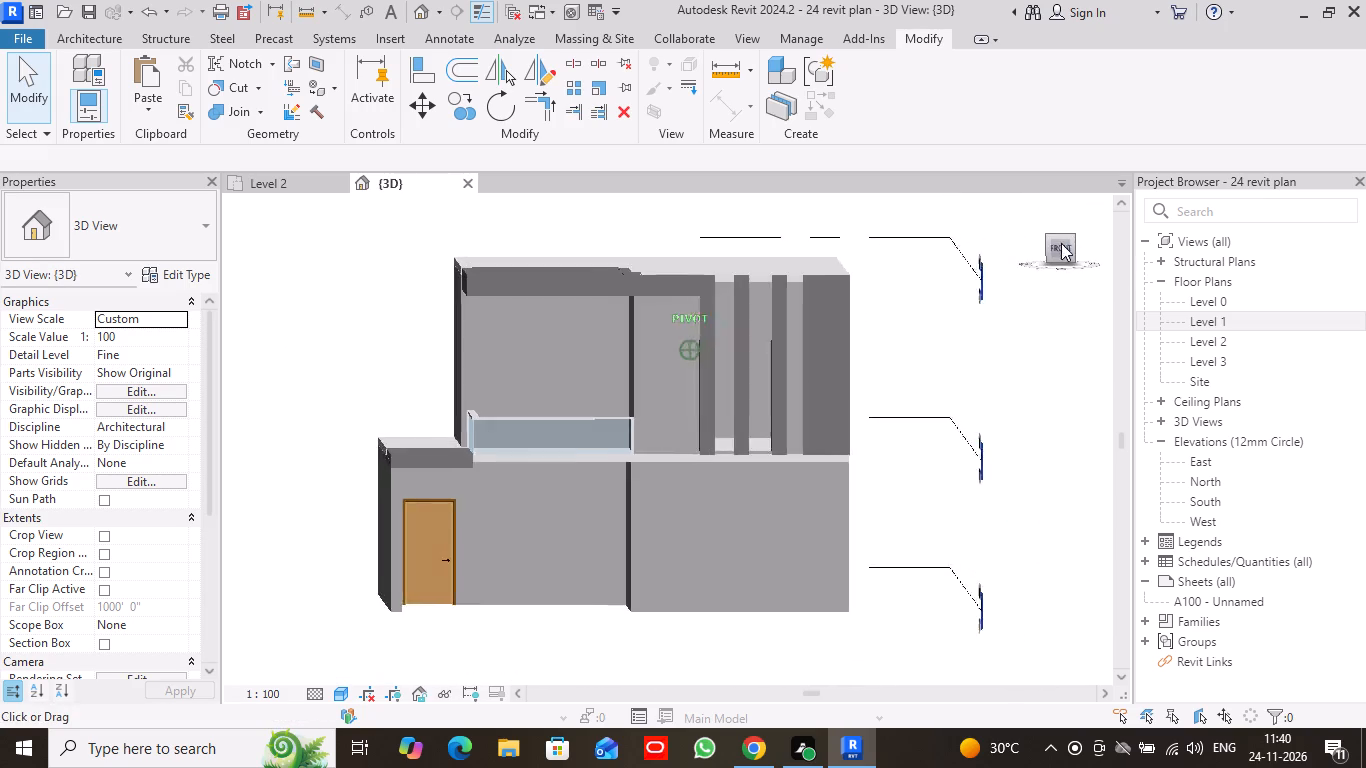
left_click_drag(1061, 243, 1075, 257)
scroll(942, 456, "down", 1)
middle_click_drag(942, 456, 929, 308)
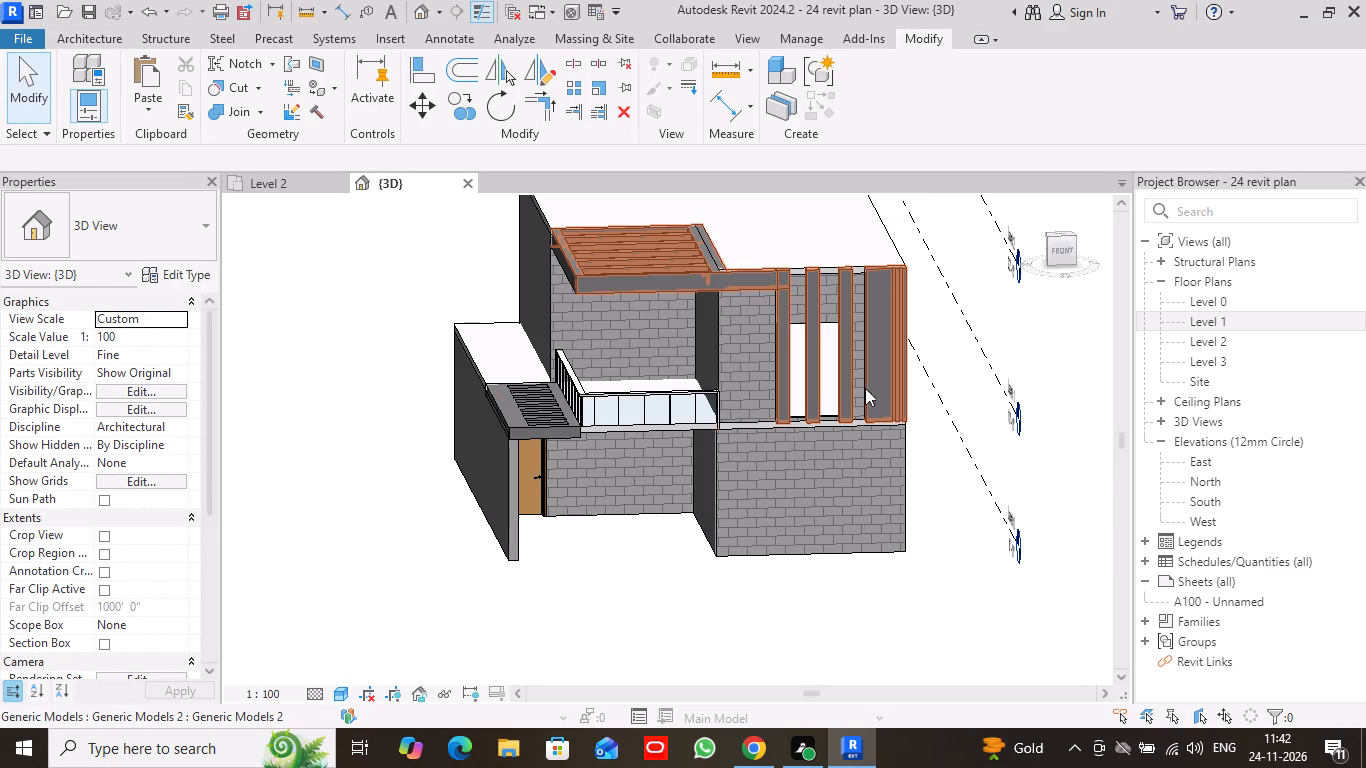
scroll(693, 577, "down", 2)
middle_click_drag(736, 568, 706, 582)
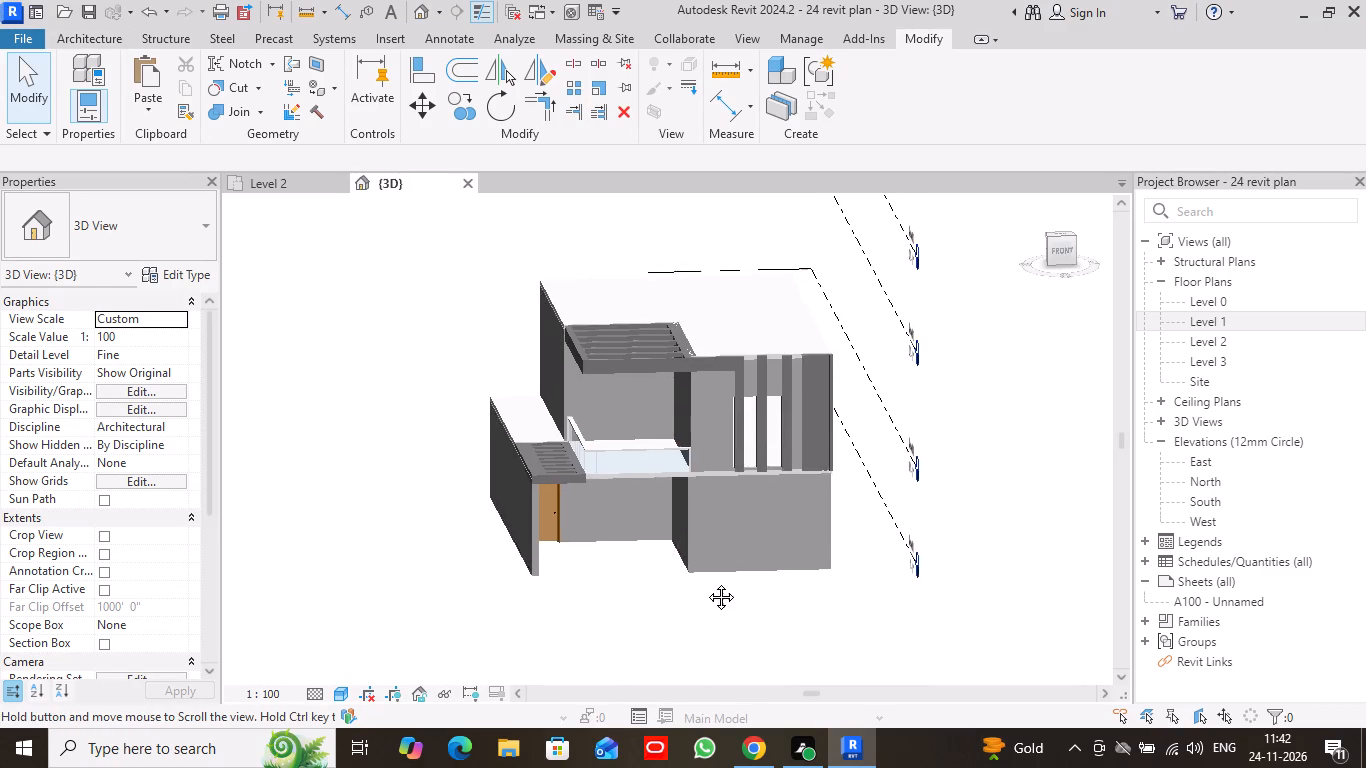
middle_click_drag(706, 582, 647, 582)
scroll(728, 466, "up", 5)
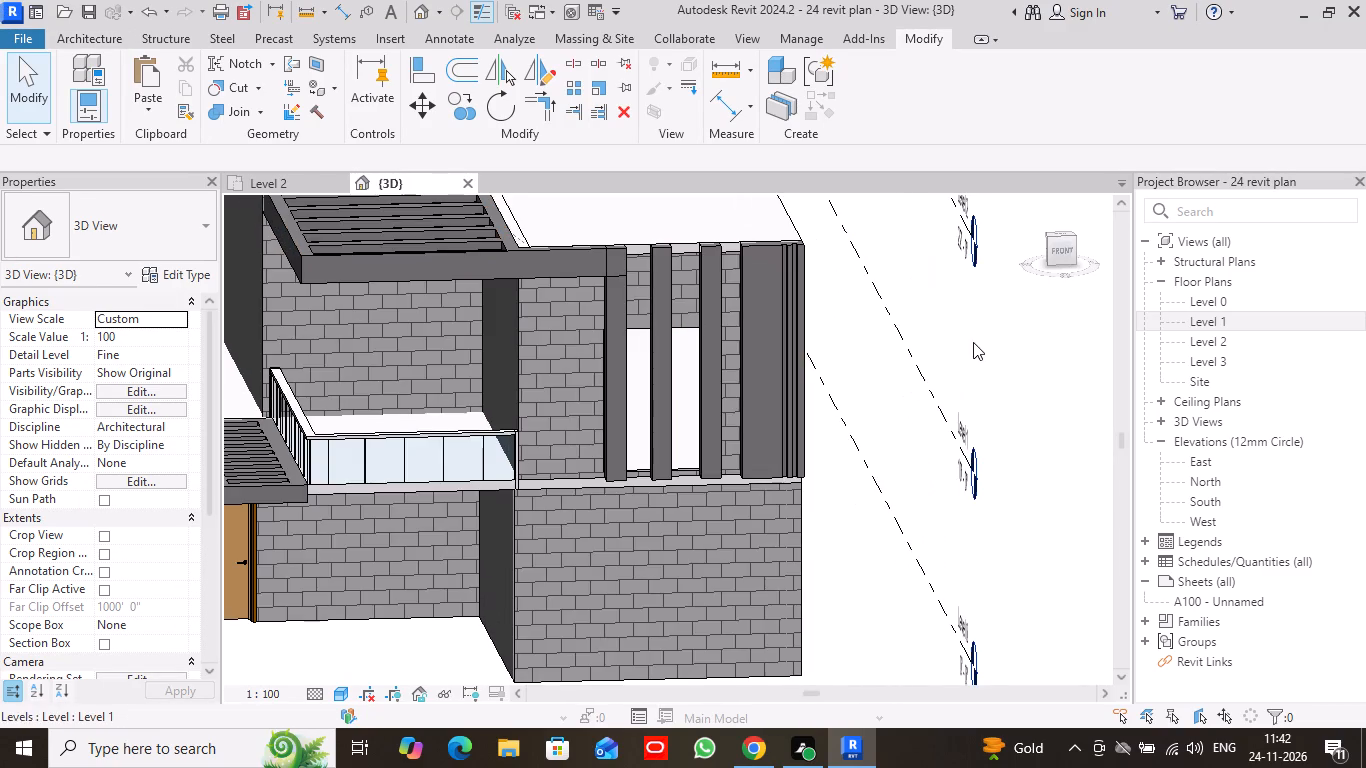
middle_click_drag(977, 341, 992, 358)
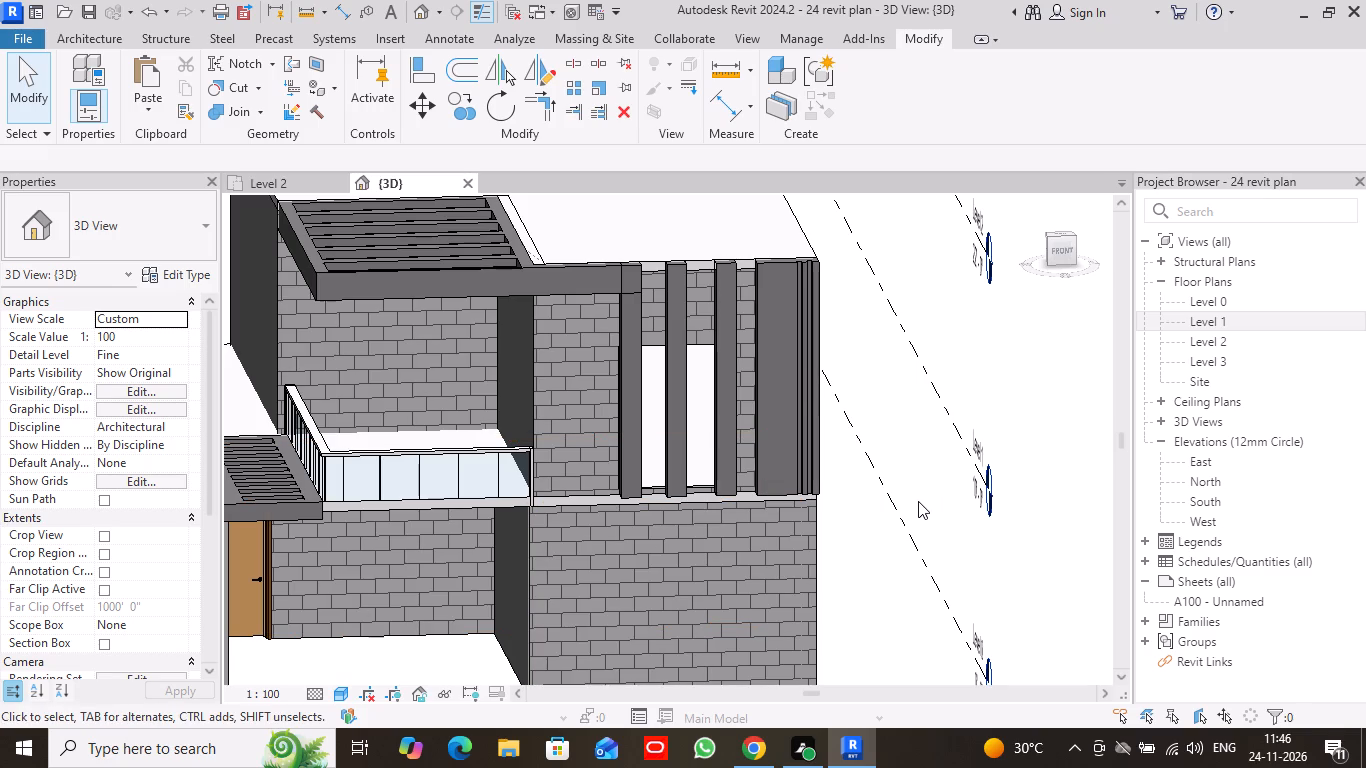
Create a new in-place model in the Generic Models category, keeping the suggested name.
left_click(100, 36)
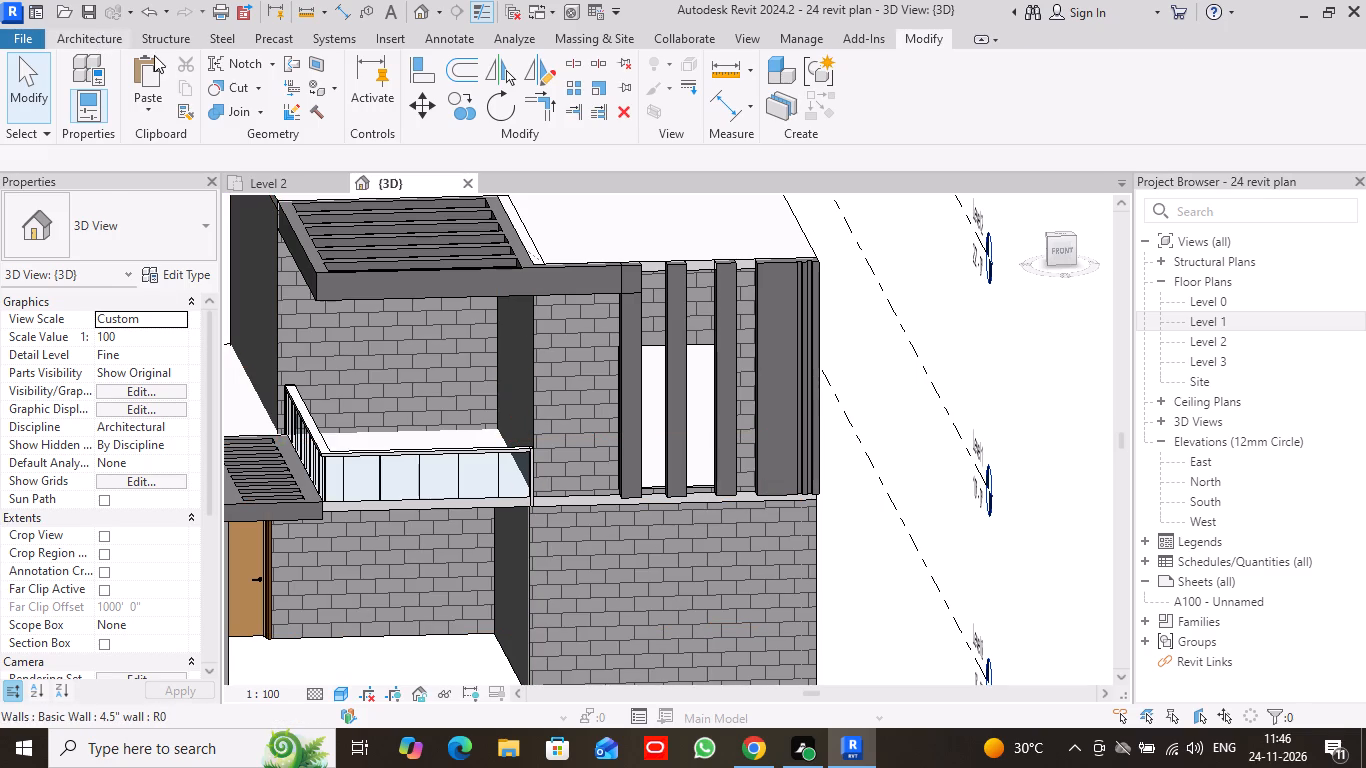
left_click(232, 112)
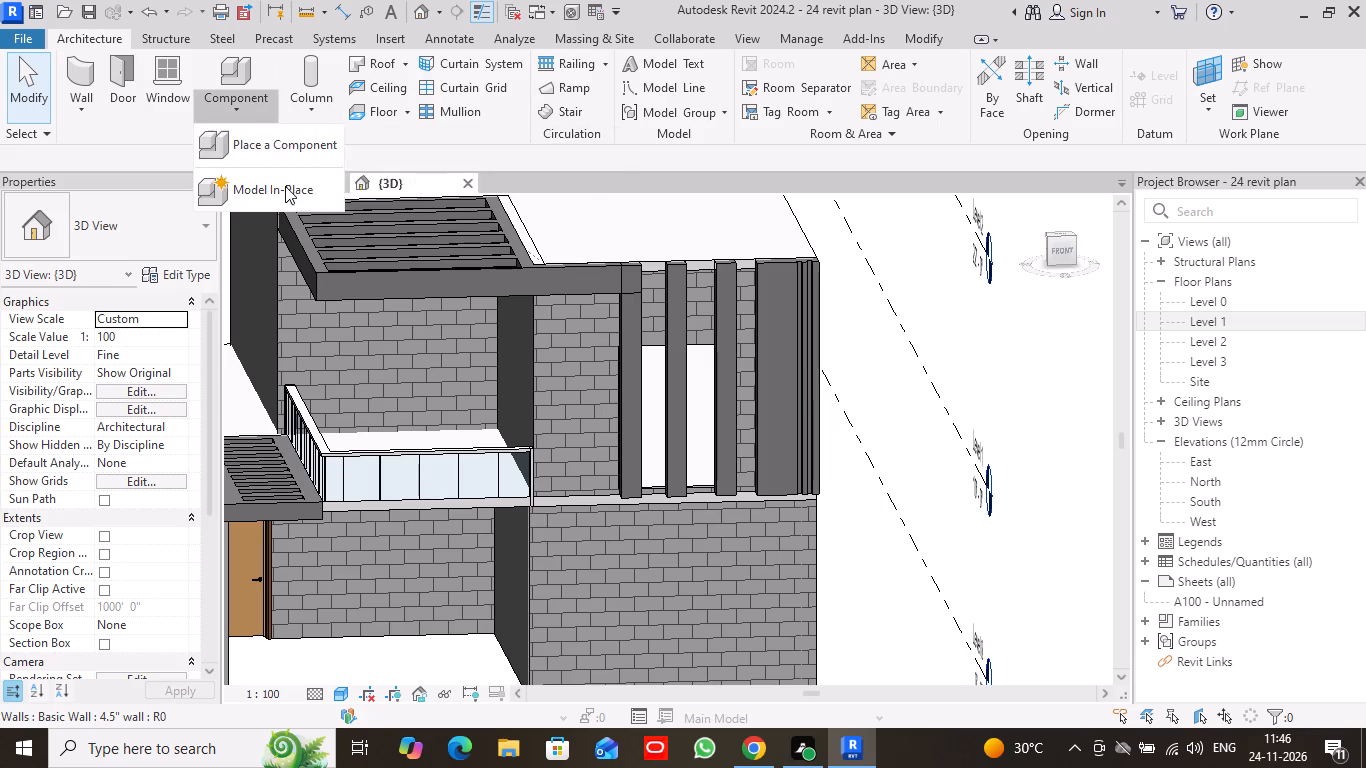
left_click(285, 186)
scroll(676, 342, "down", 4)
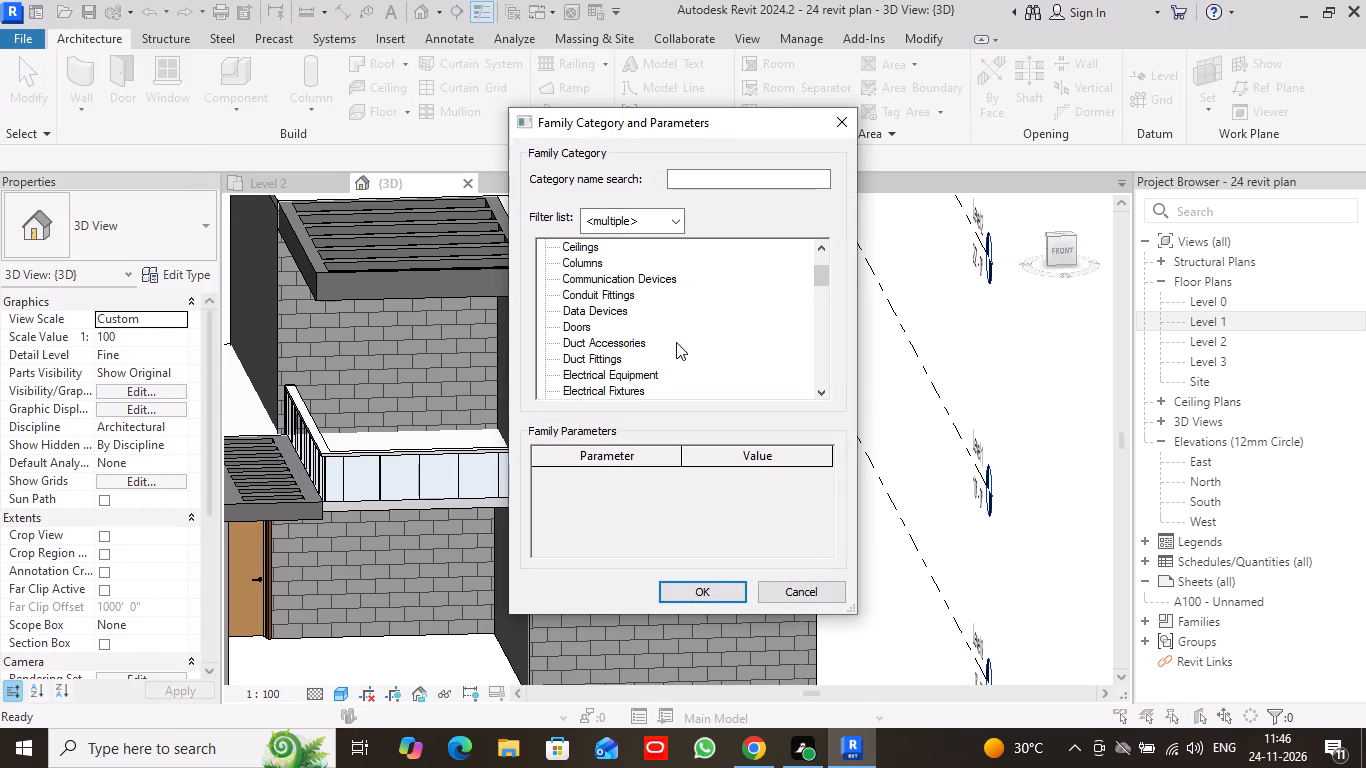
scroll(676, 342, "down", 10)
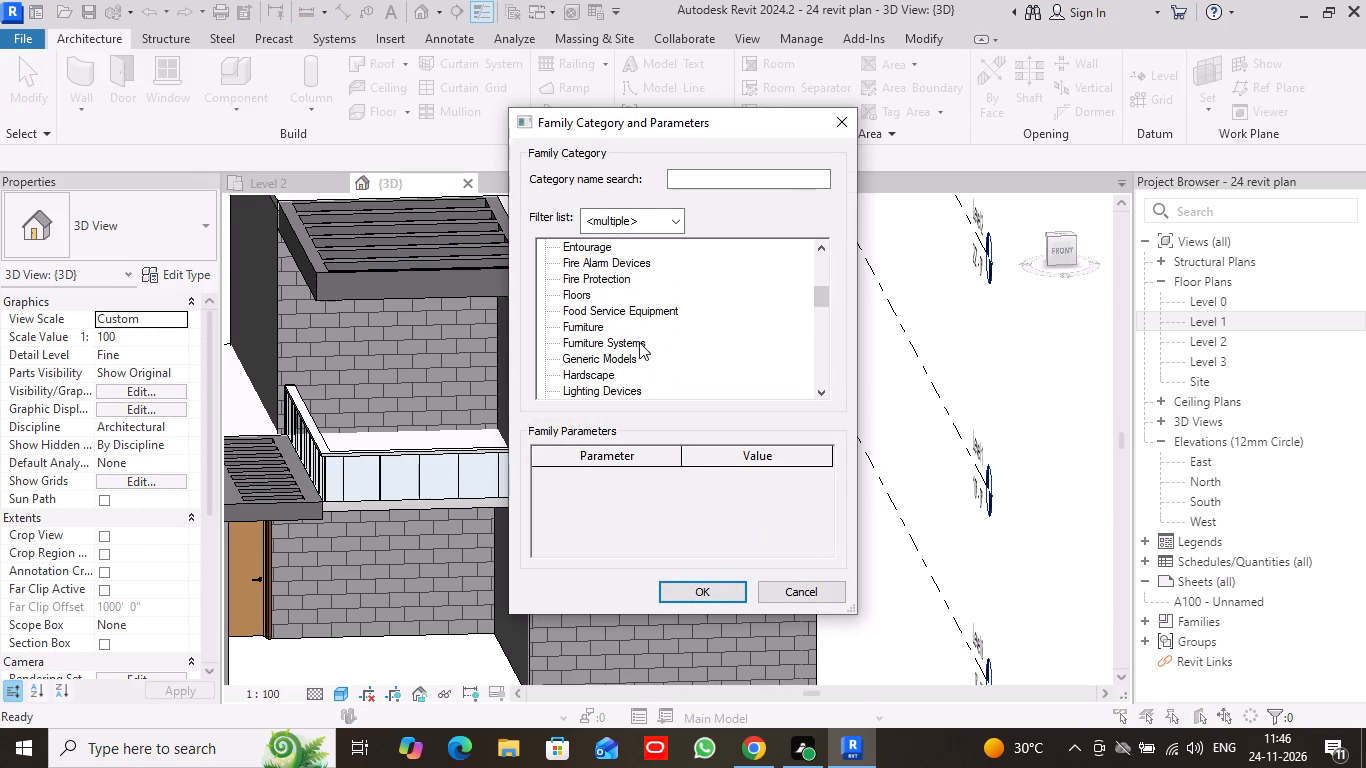
left_click(626, 361)
left_click(698, 591)
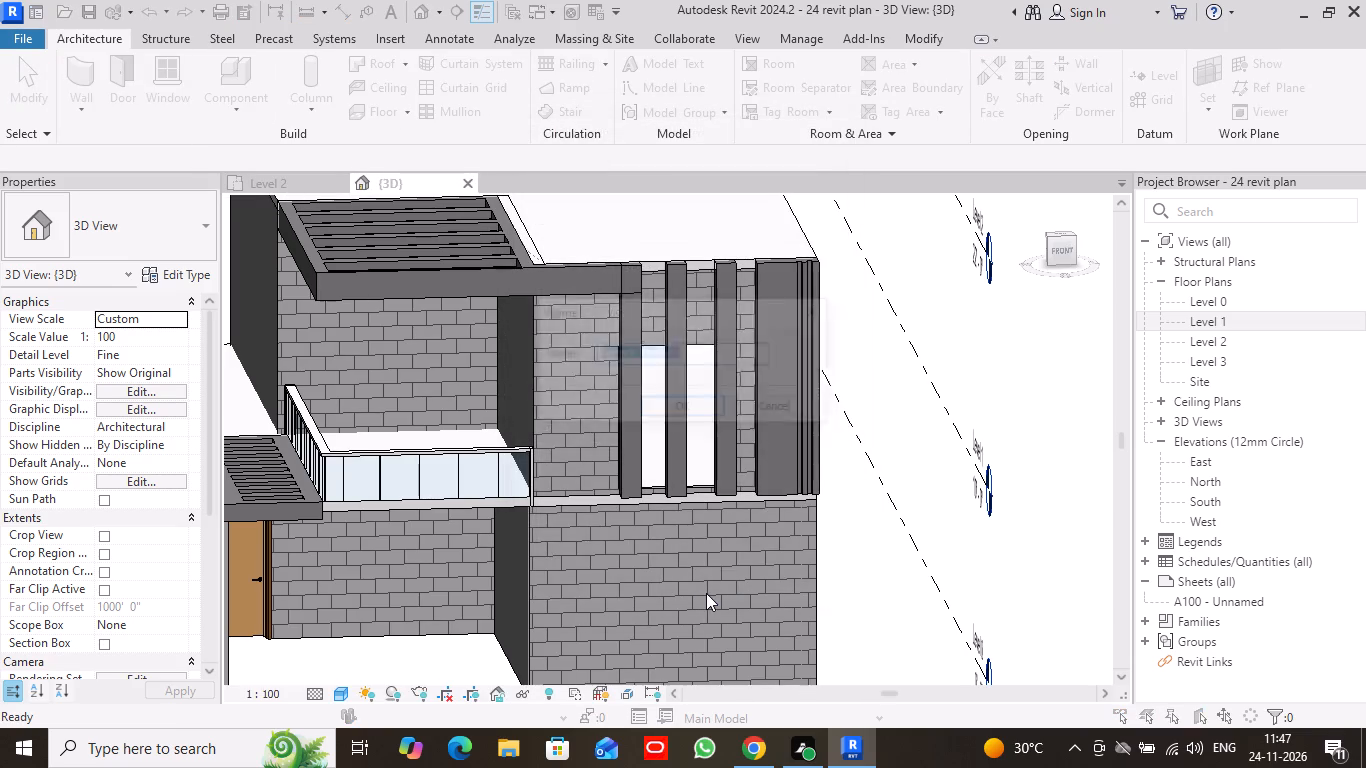
left_click(698, 406)
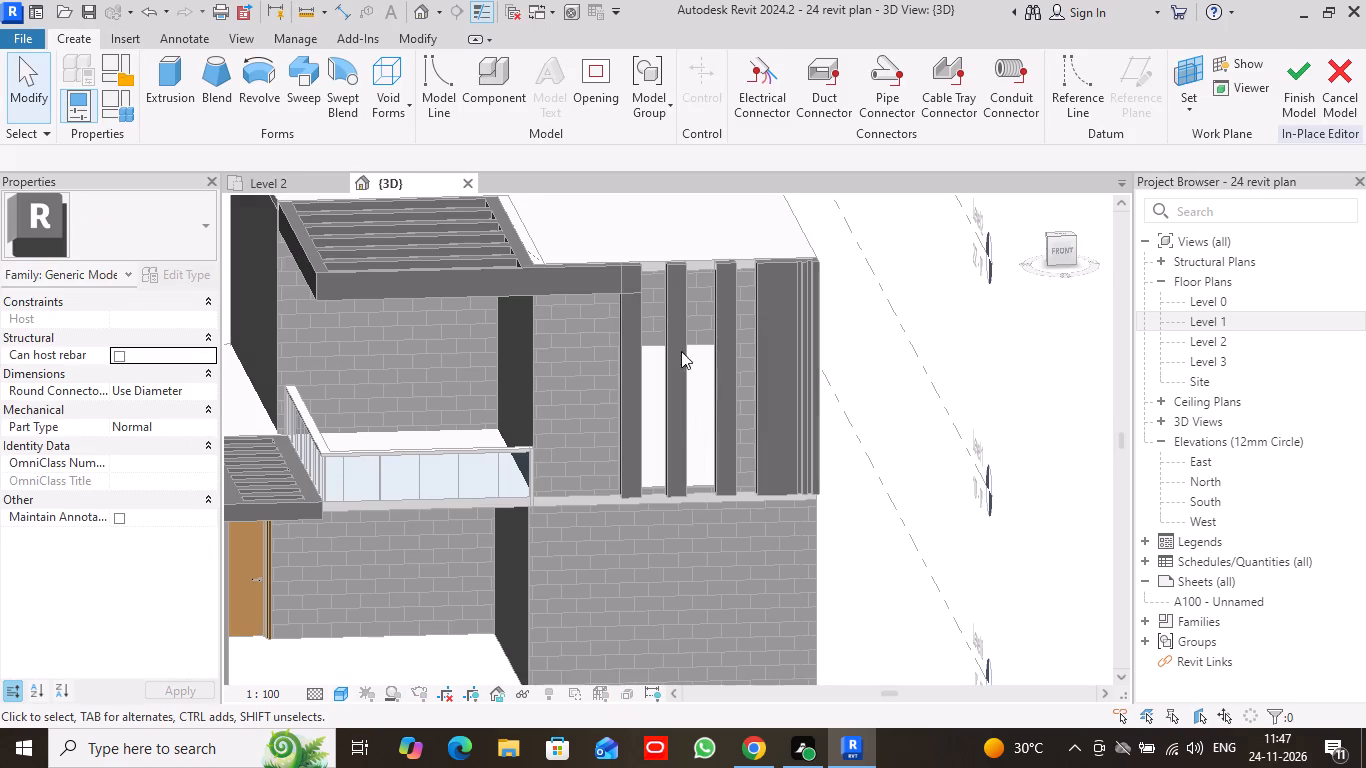
Start a solid sweep whose path is picked from existing 3D edges.
left_click(316, 86)
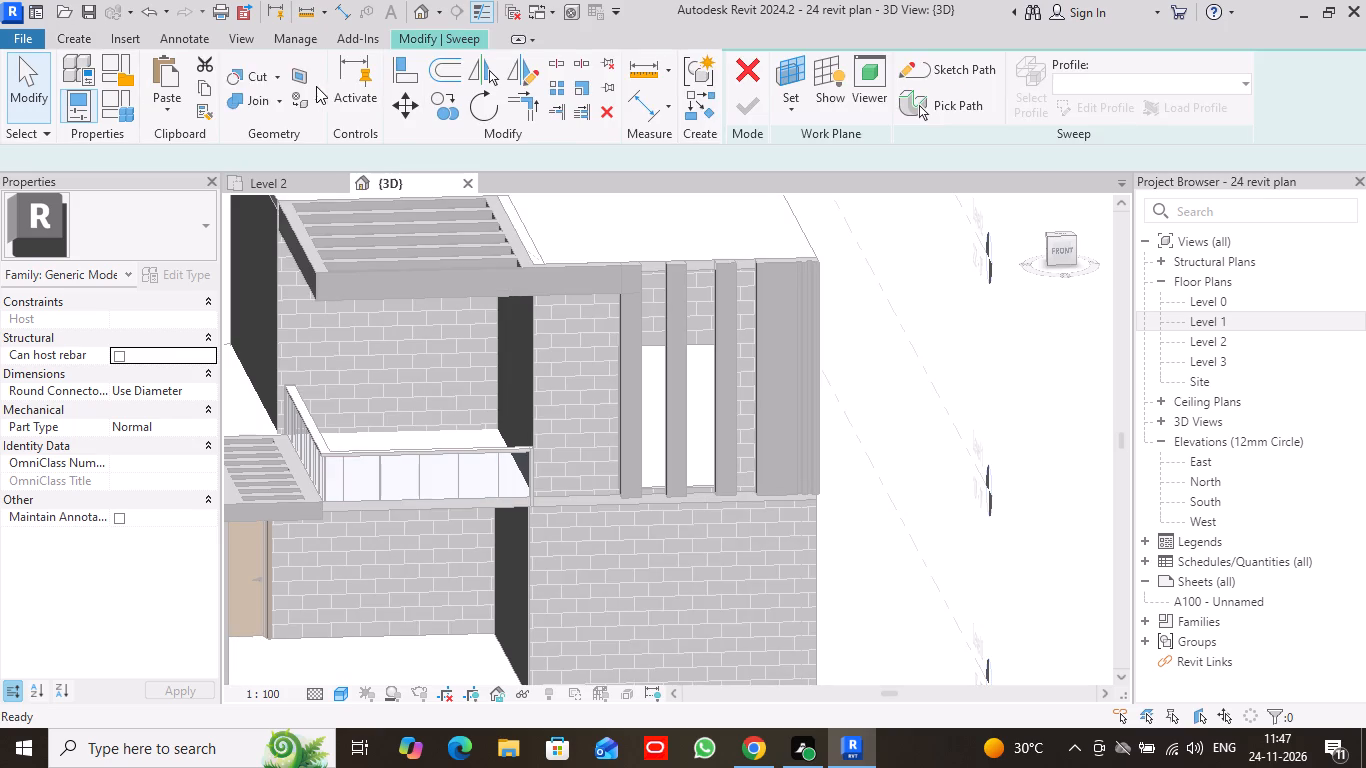
left_click(962, 101)
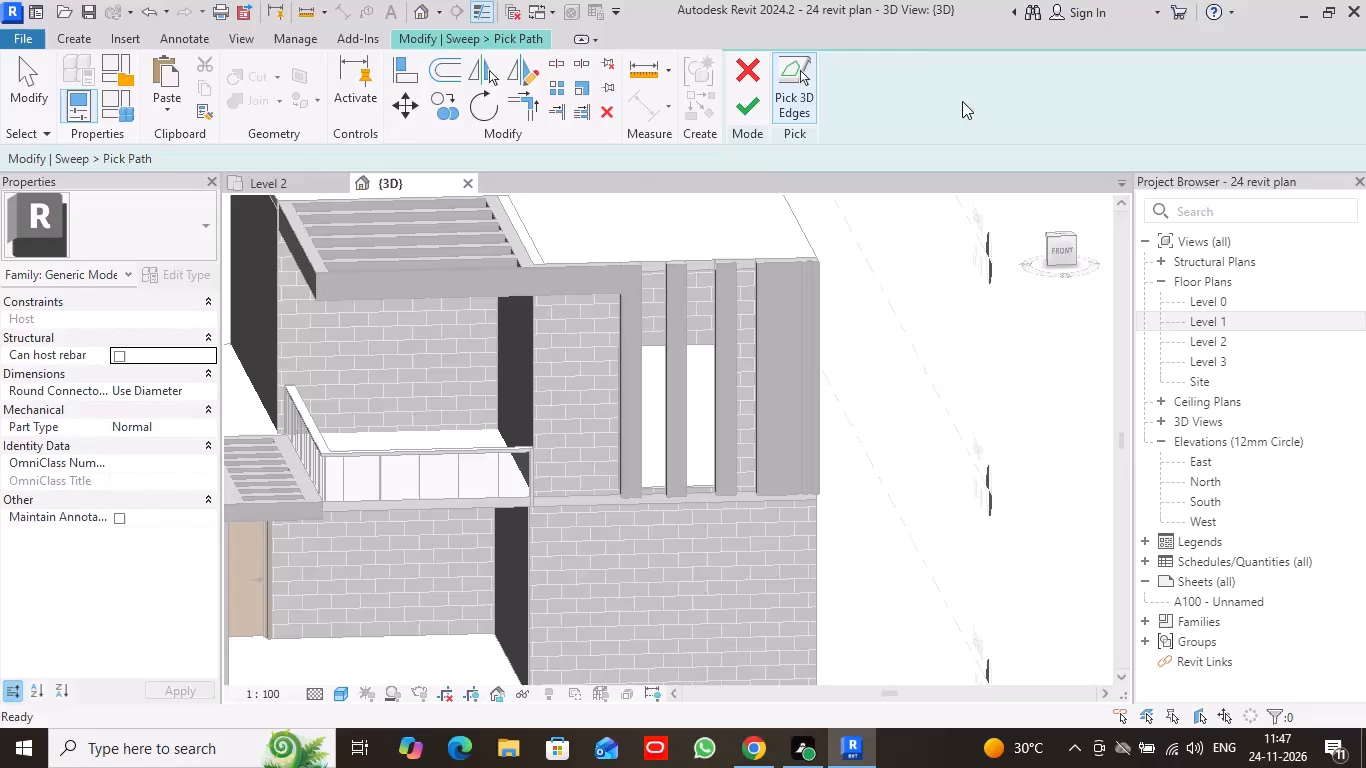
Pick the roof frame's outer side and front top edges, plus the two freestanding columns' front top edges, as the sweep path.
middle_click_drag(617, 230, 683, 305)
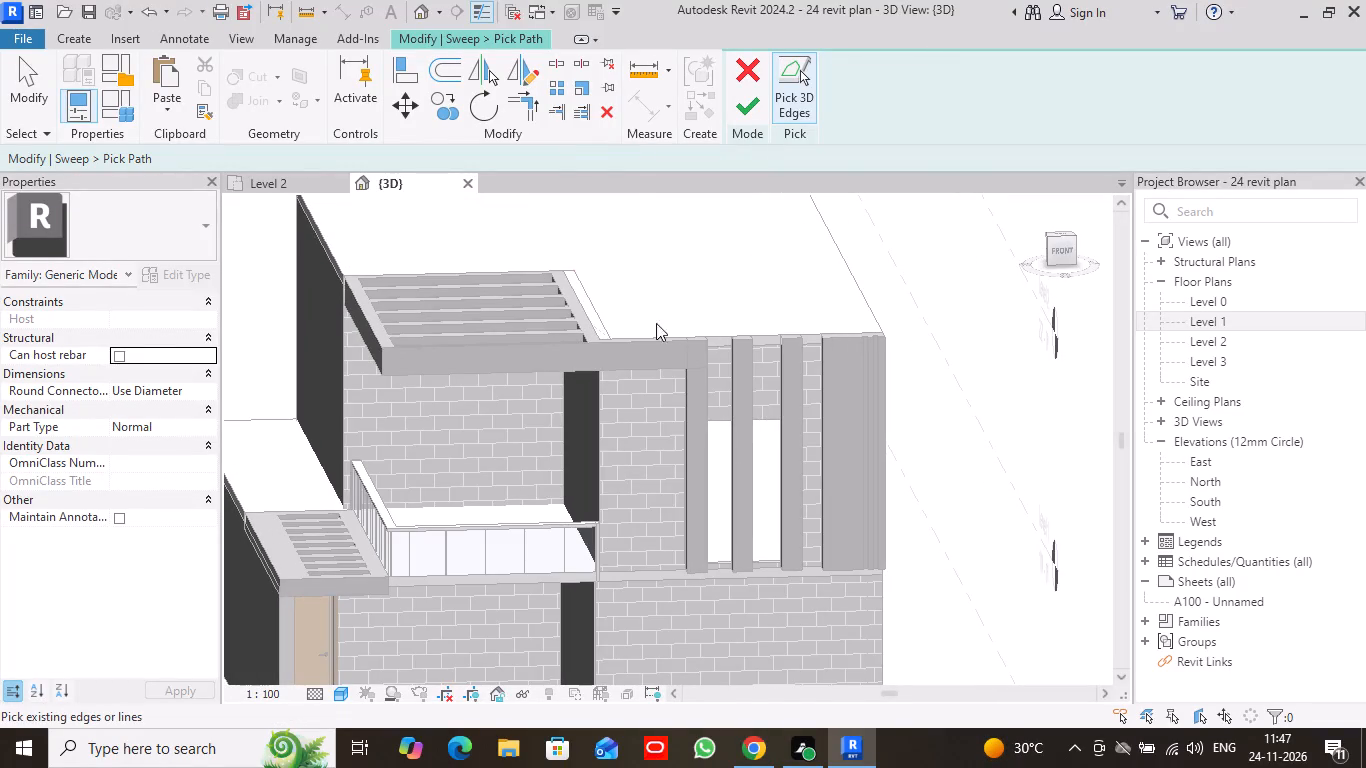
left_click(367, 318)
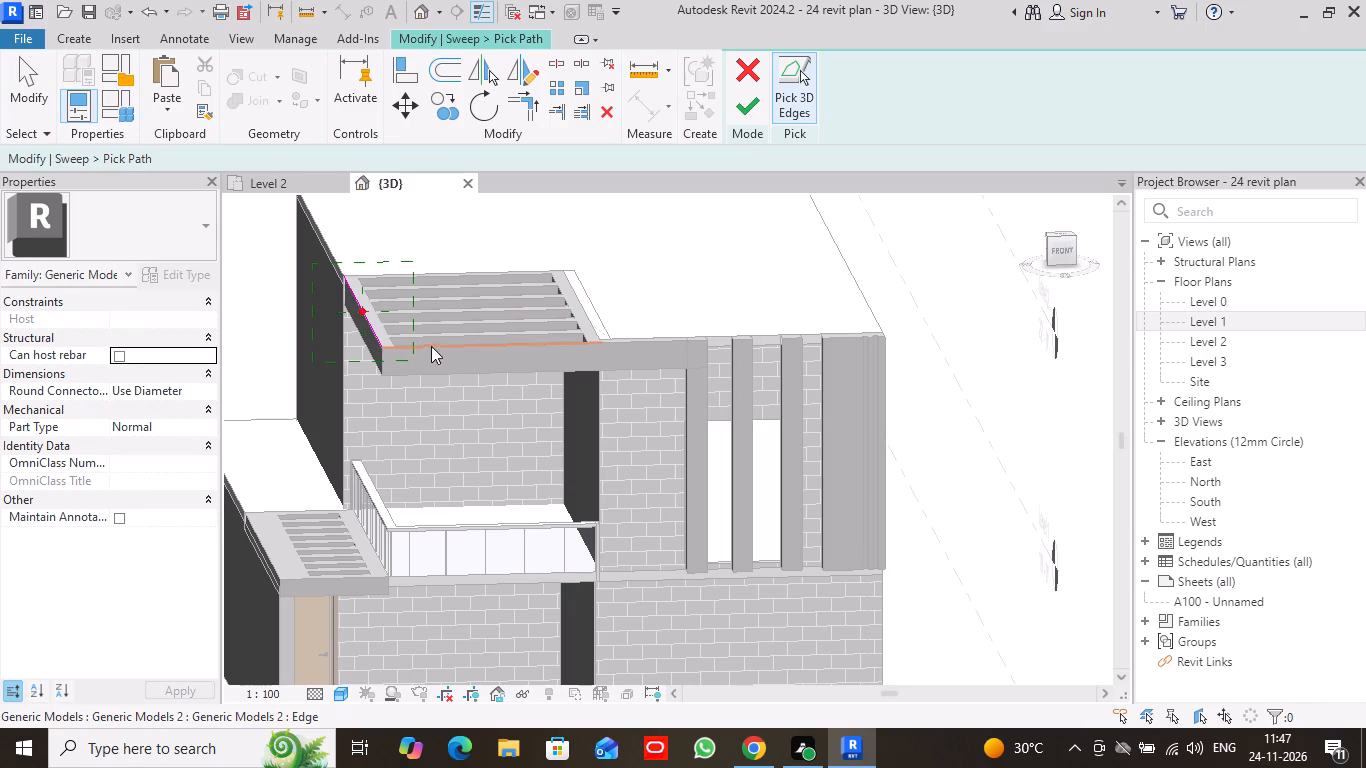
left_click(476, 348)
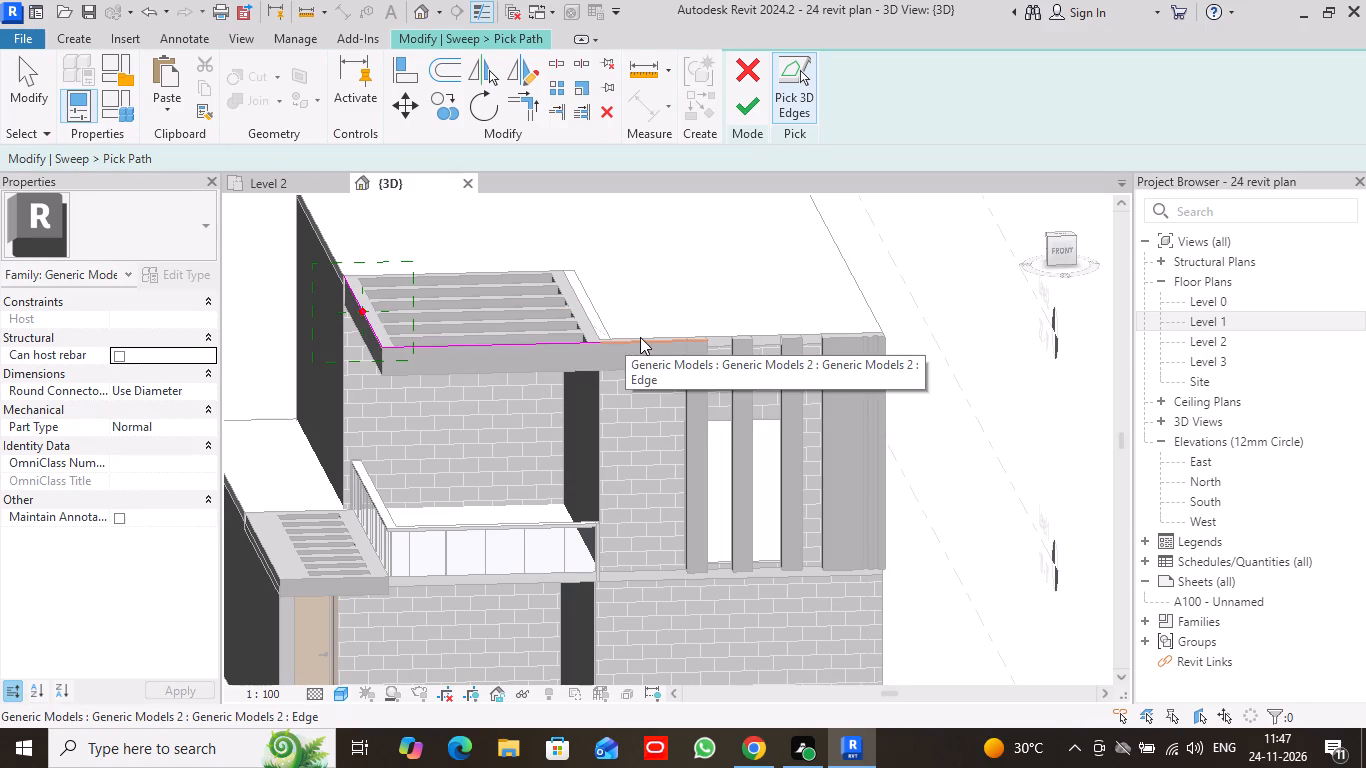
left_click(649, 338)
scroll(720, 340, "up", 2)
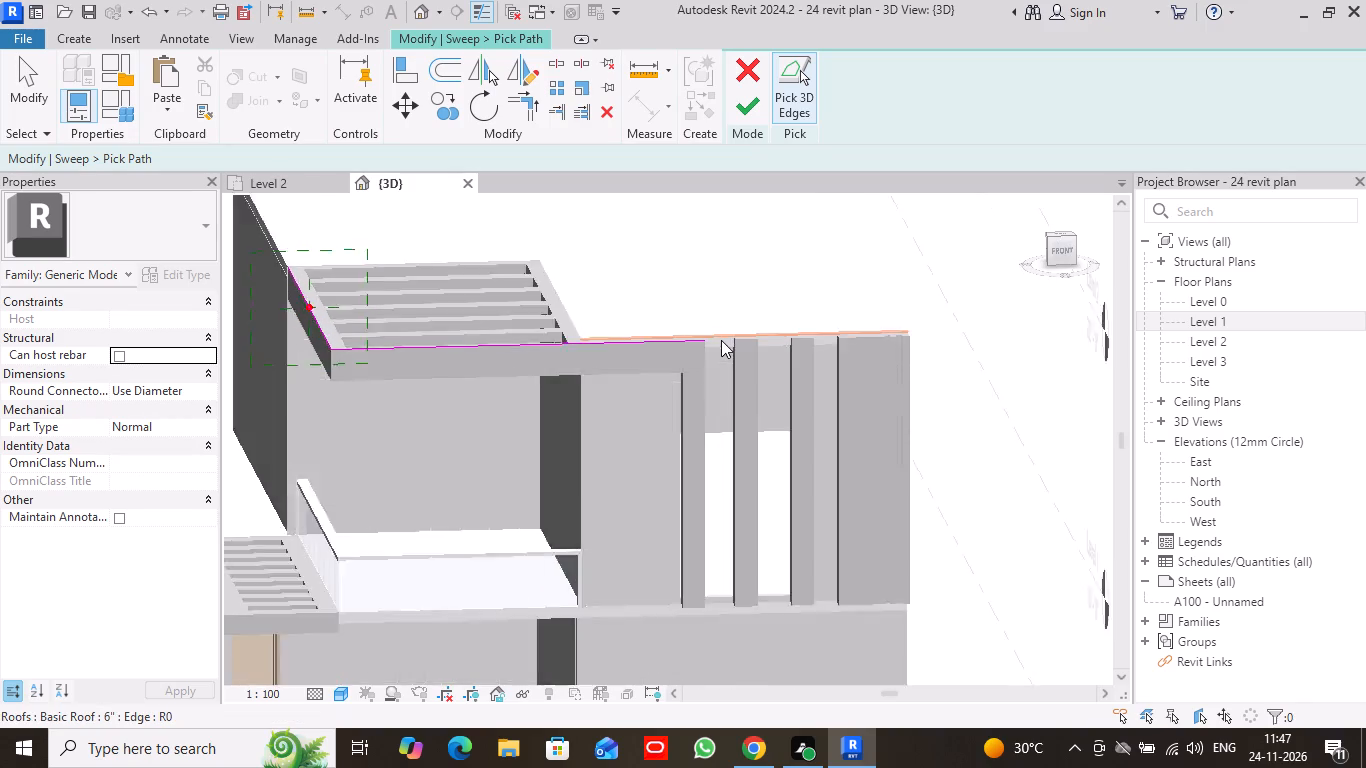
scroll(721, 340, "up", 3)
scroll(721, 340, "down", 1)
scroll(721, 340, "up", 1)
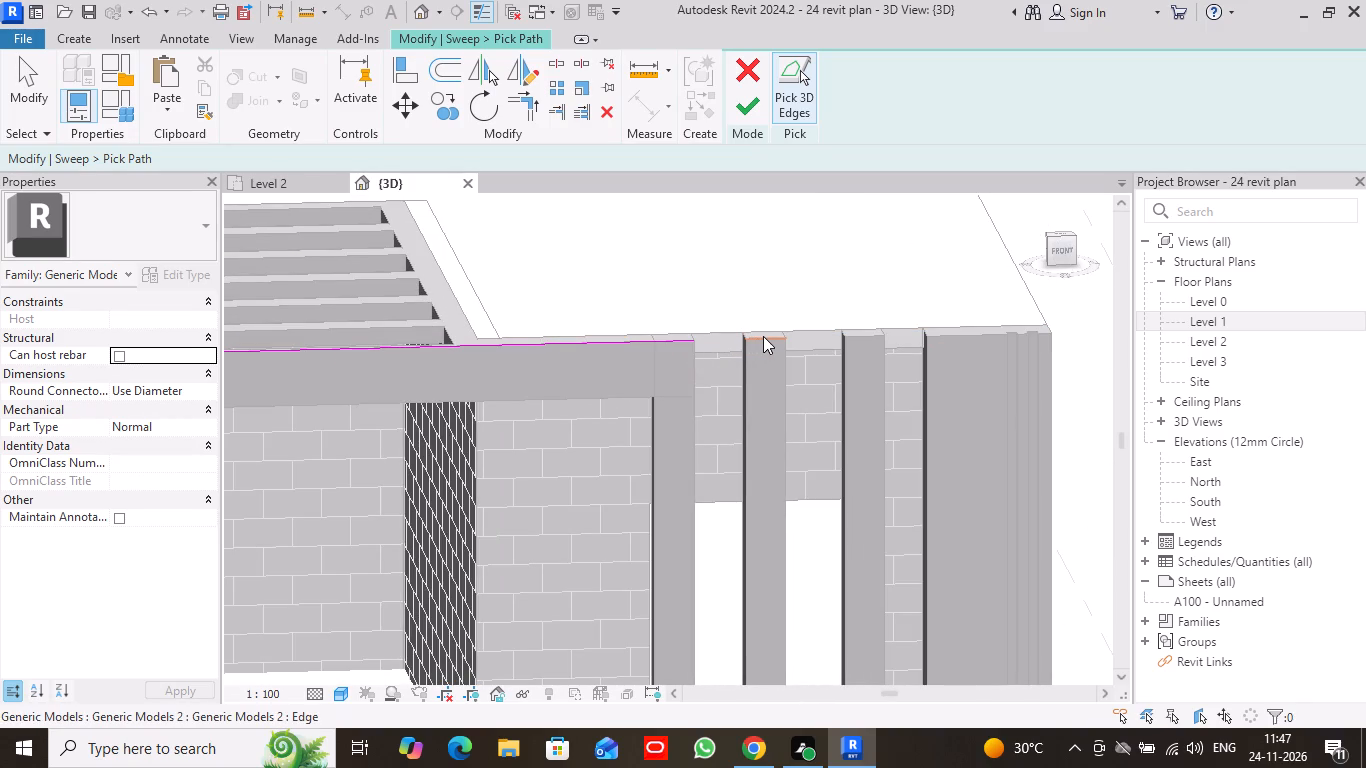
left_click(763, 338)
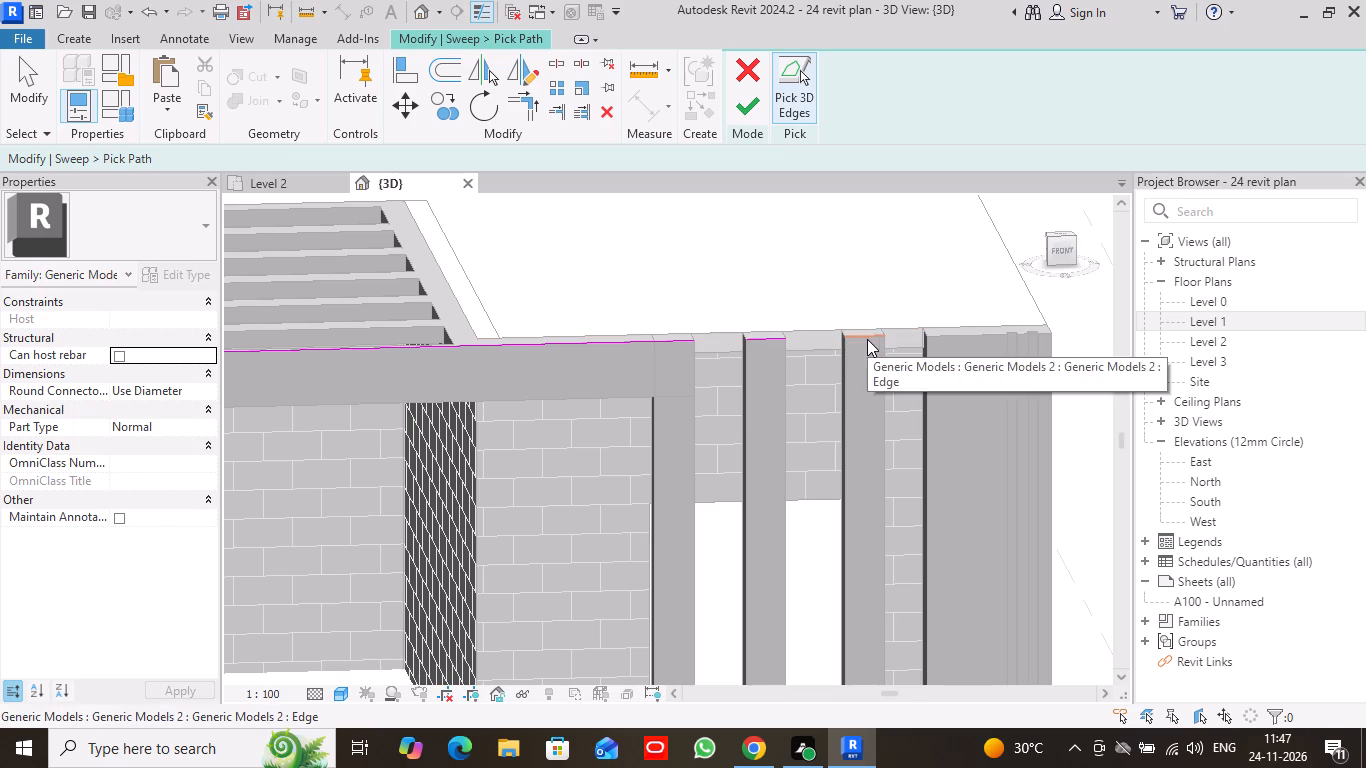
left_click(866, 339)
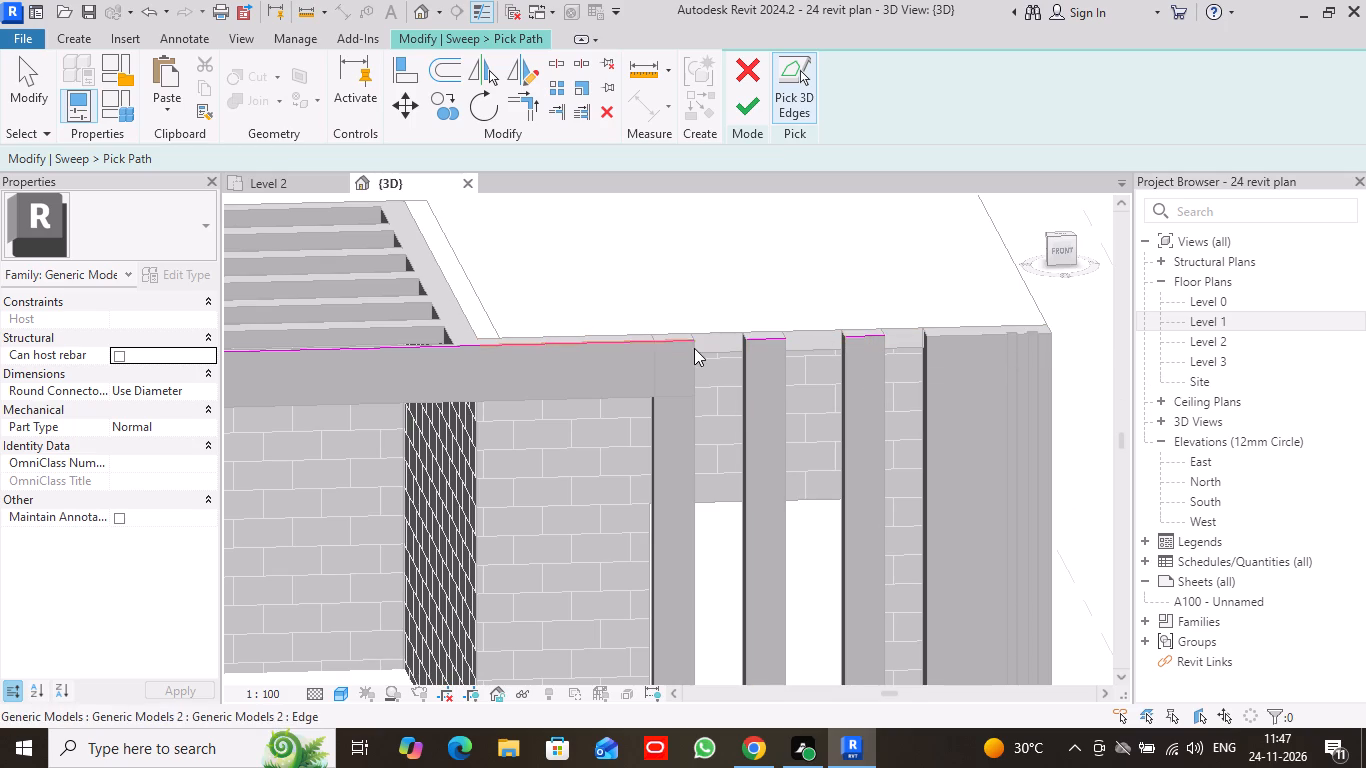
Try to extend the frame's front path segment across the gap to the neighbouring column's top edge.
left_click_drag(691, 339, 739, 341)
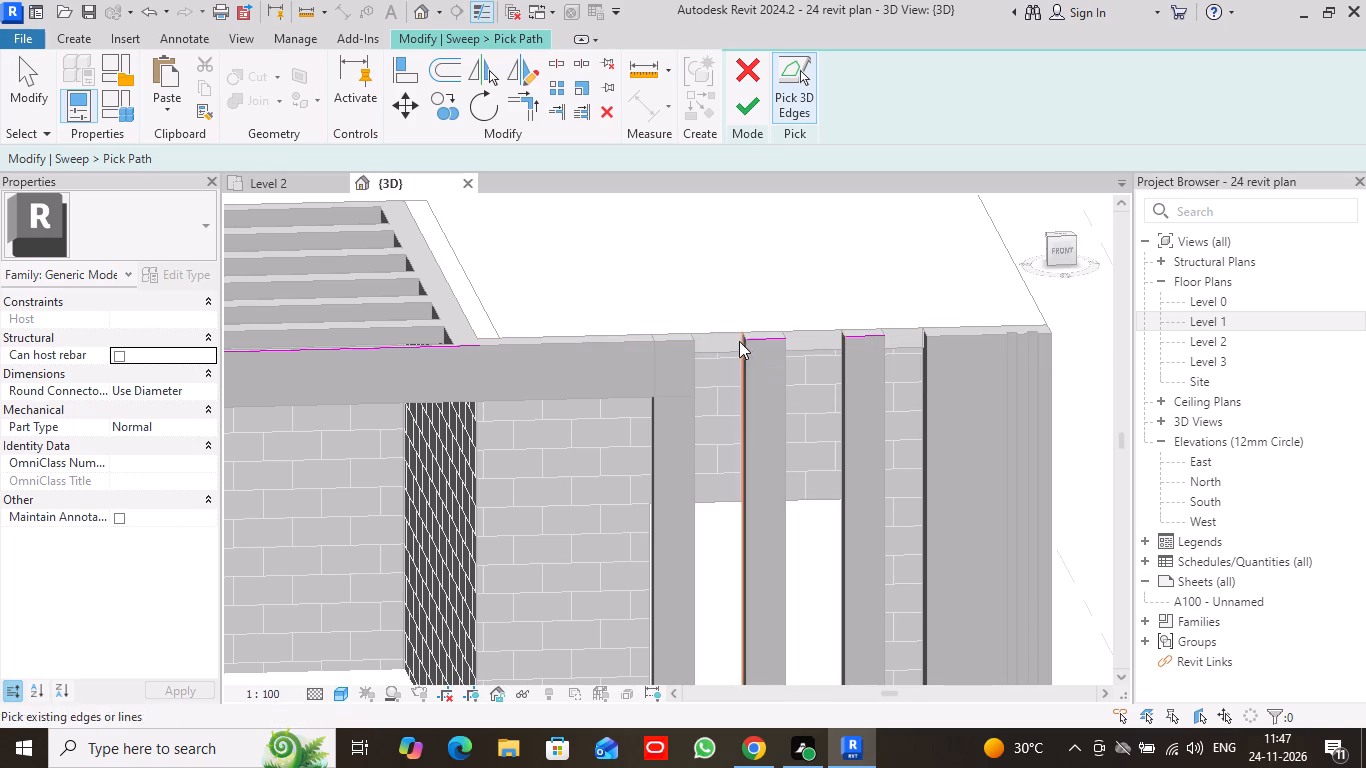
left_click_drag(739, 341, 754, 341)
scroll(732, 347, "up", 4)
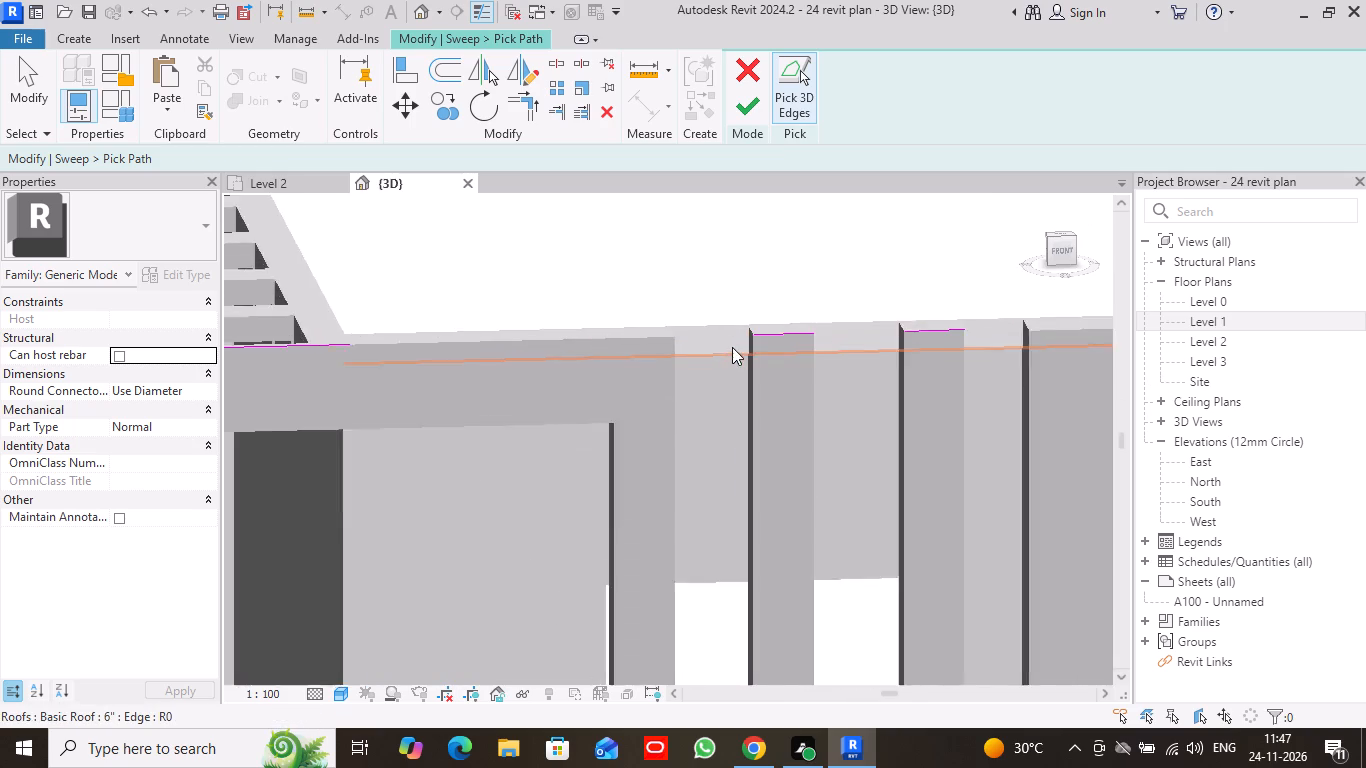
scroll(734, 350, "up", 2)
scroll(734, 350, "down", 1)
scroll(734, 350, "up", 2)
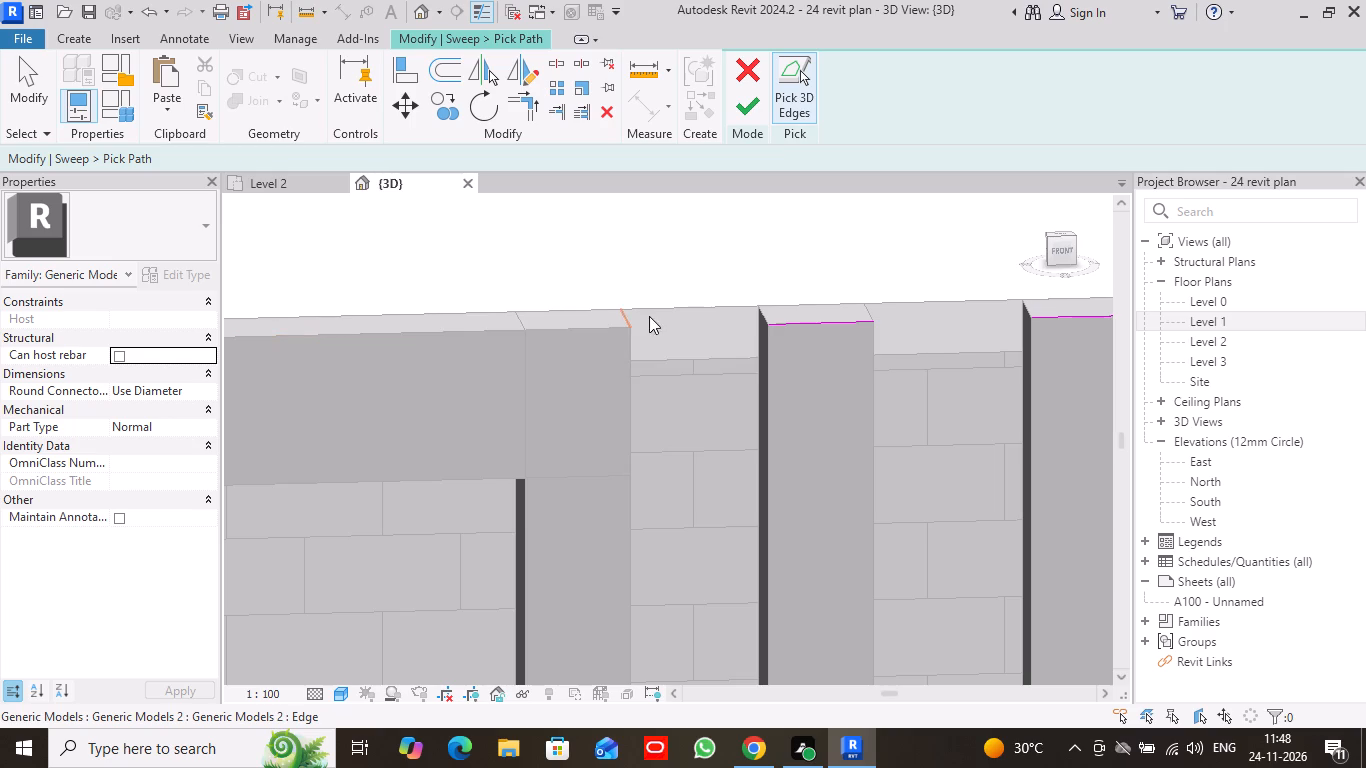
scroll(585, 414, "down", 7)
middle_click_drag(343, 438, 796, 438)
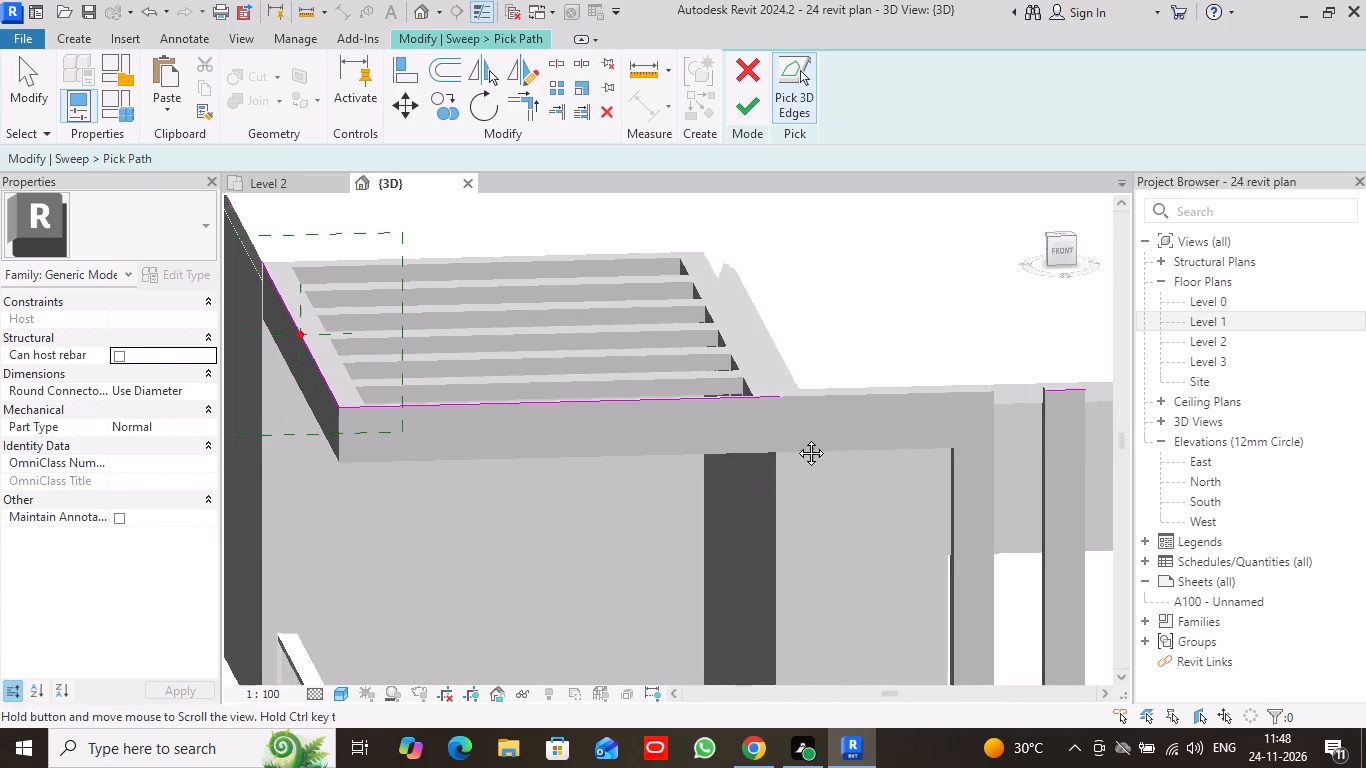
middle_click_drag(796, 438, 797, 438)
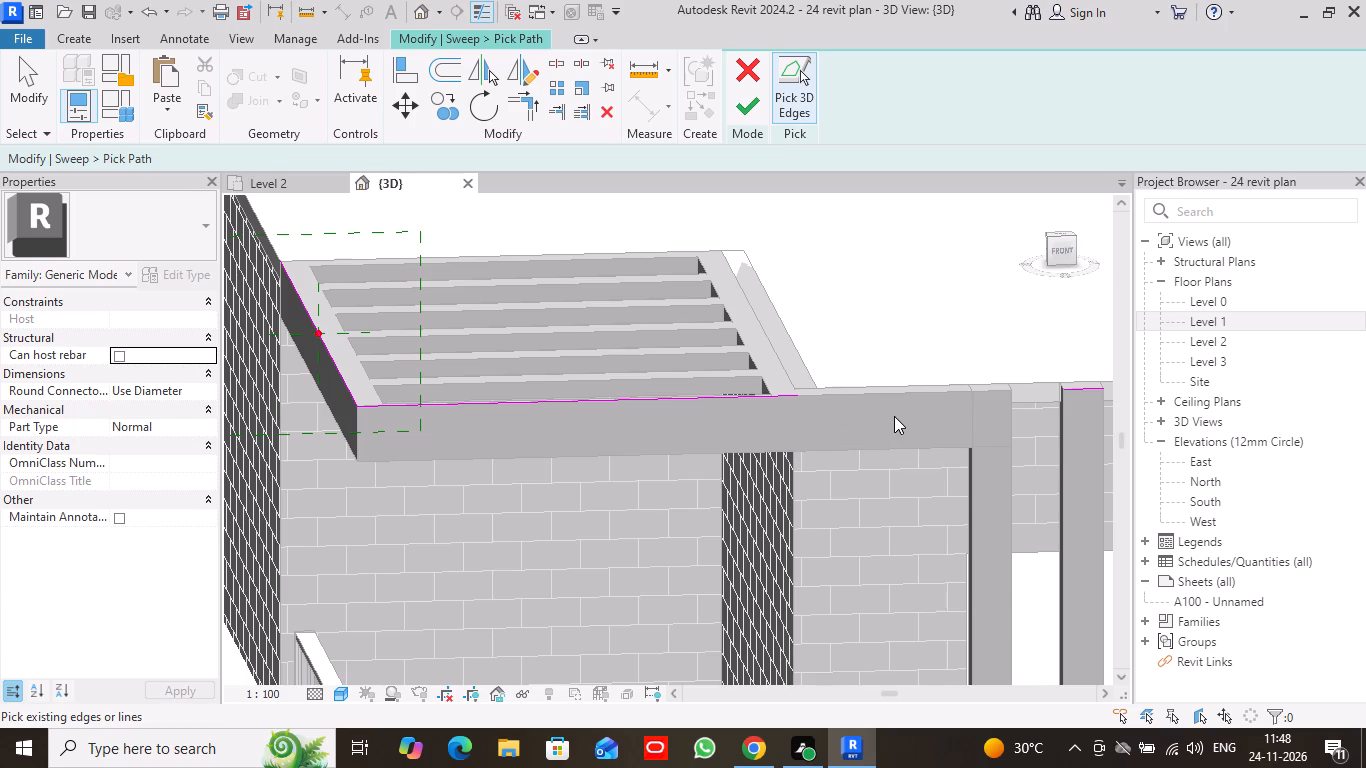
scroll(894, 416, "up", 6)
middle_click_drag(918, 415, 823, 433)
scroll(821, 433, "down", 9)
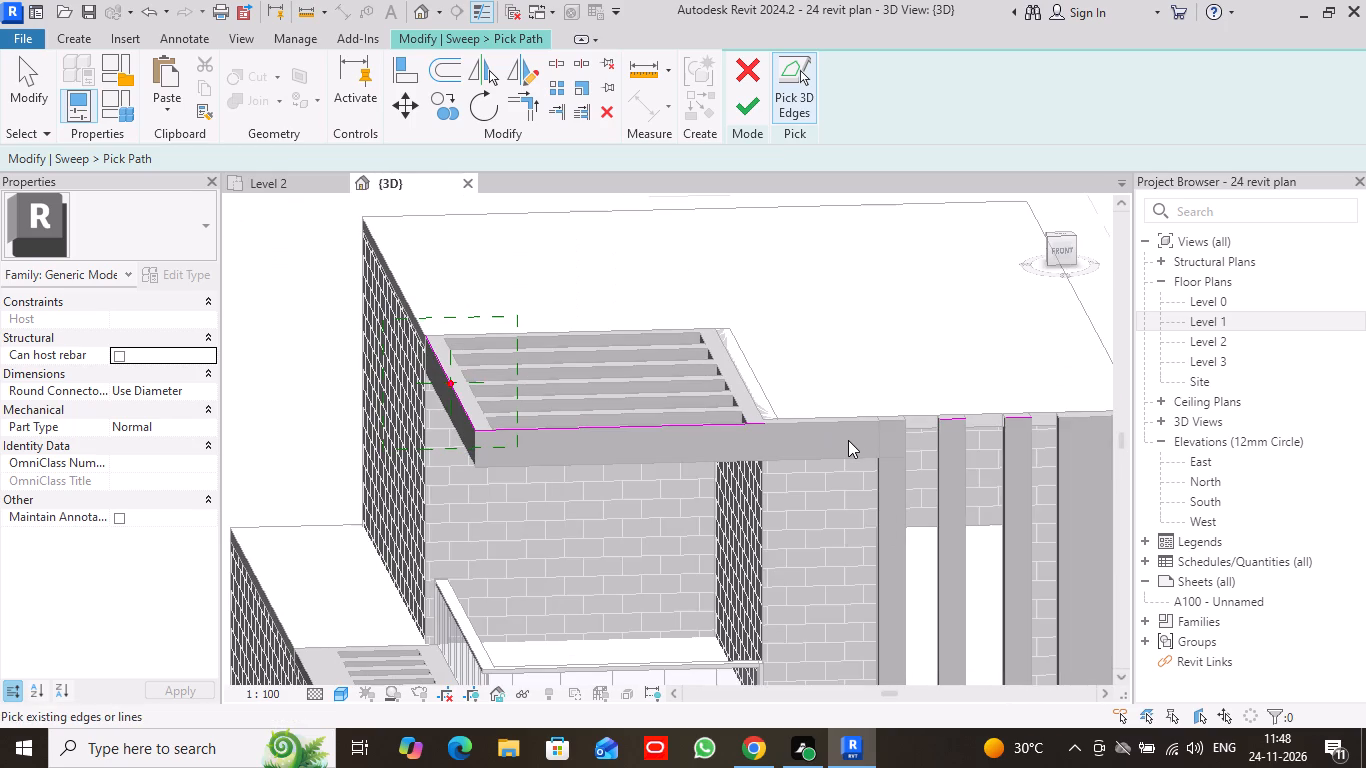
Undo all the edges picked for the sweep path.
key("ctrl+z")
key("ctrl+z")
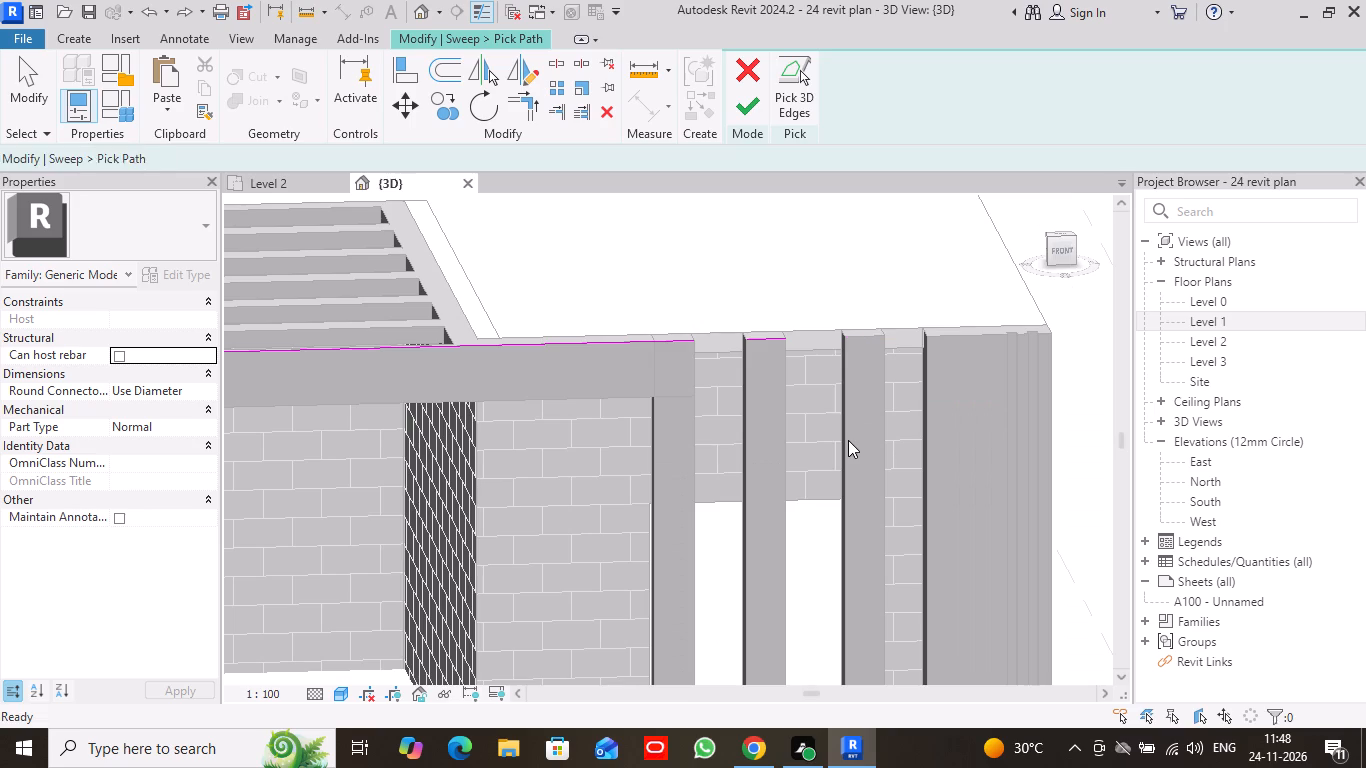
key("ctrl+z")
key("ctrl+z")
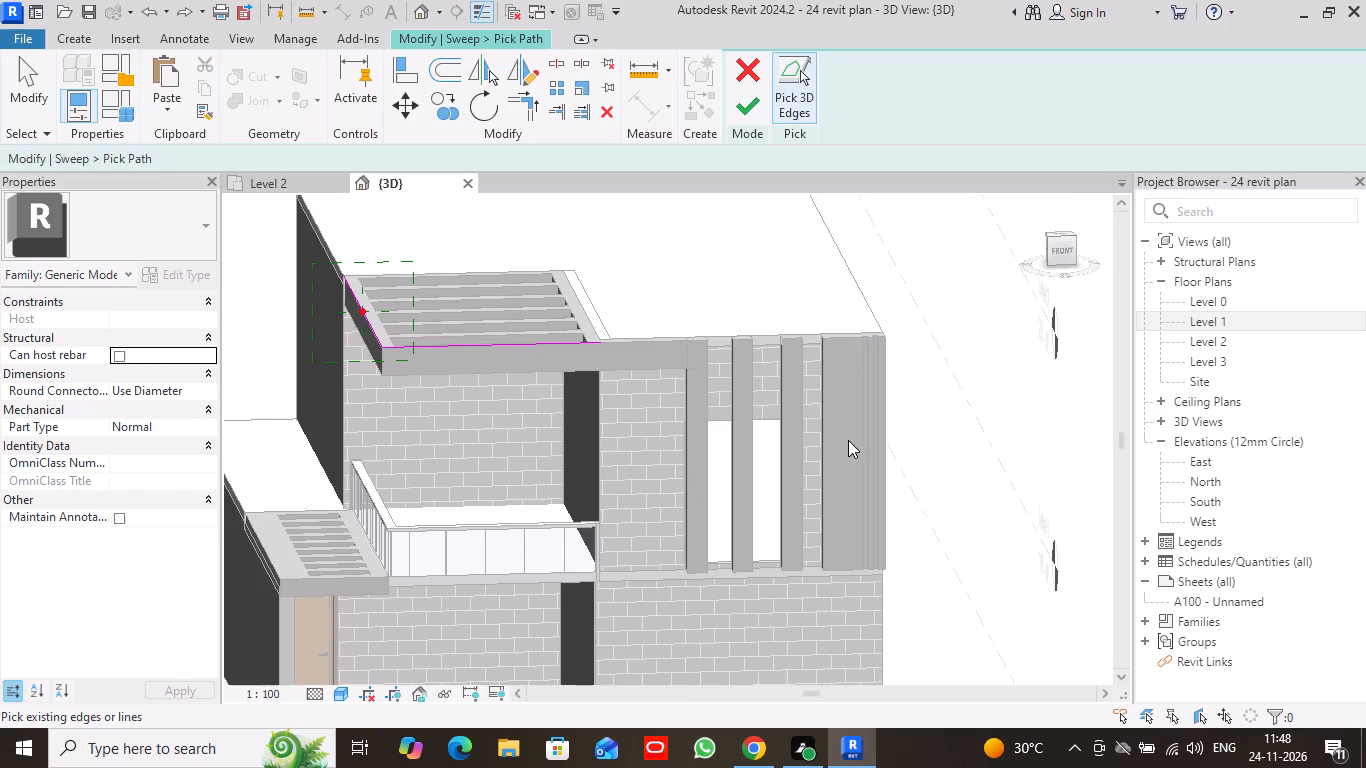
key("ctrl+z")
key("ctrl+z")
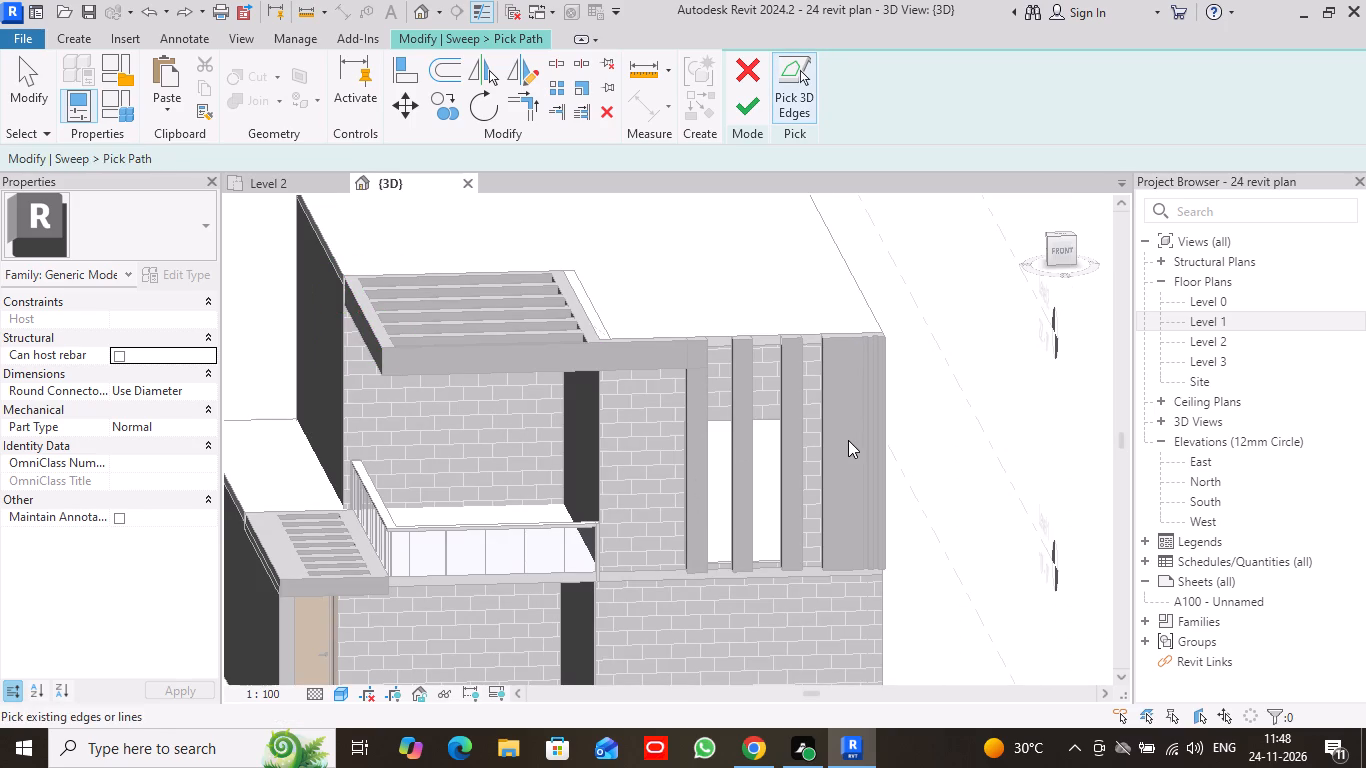
Pick the roof frame's front top edges, including the end column's, and its outer side top edge as the sweep path.
left_click(643, 342)
left_click(527, 346)
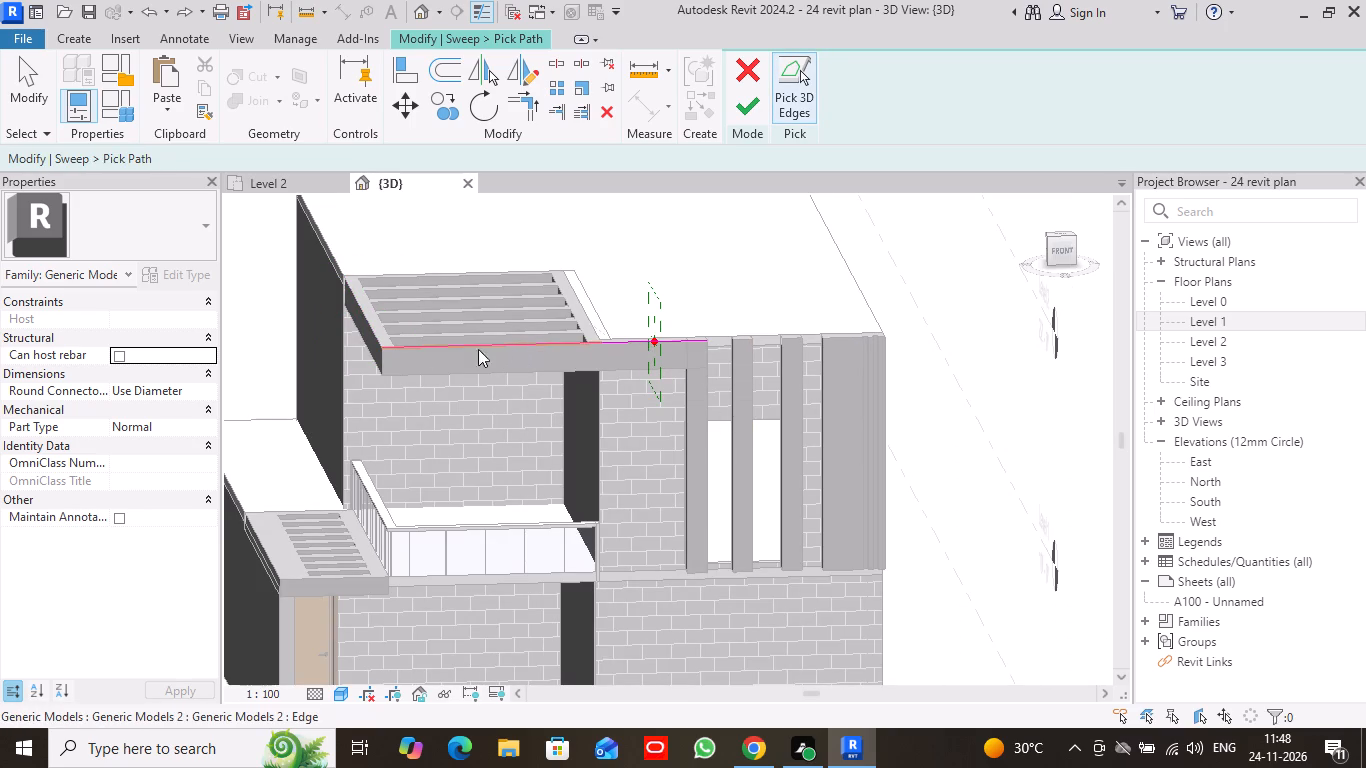
left_click(366, 315)
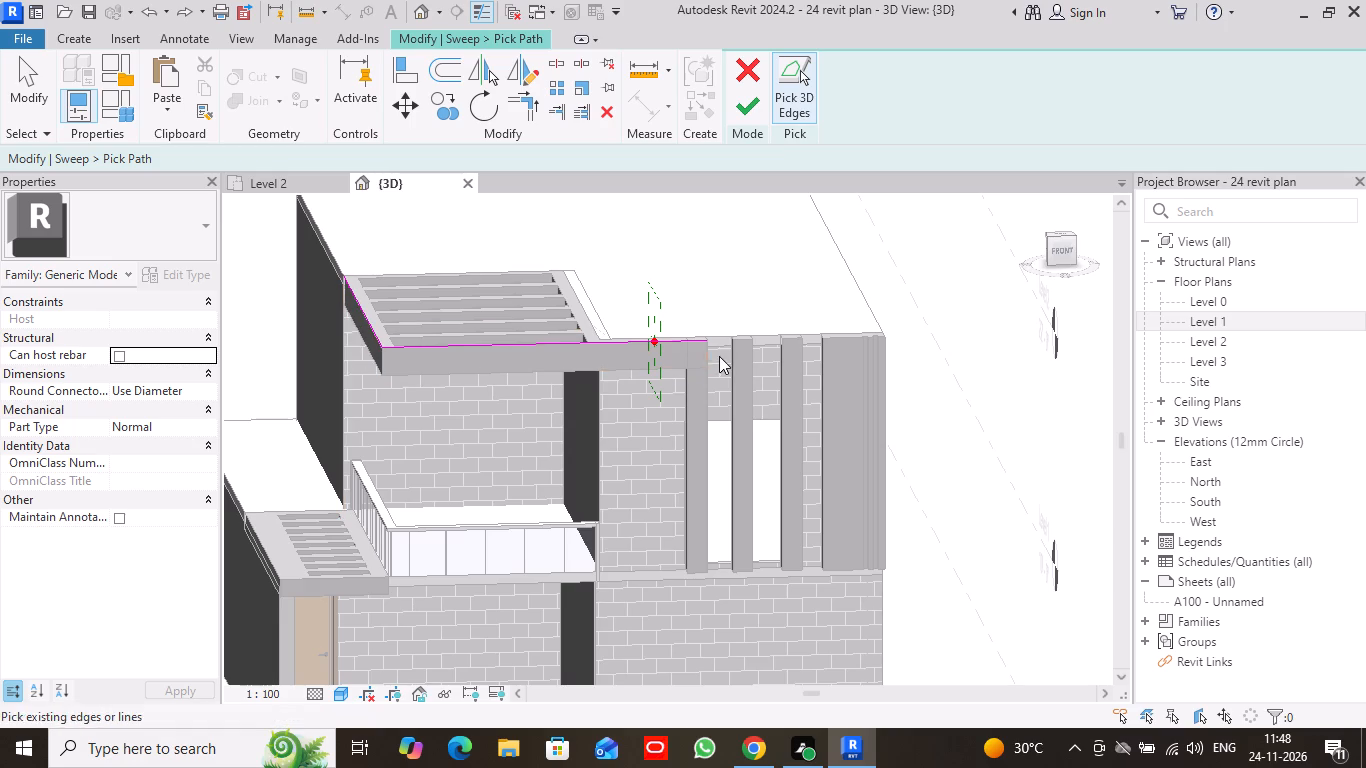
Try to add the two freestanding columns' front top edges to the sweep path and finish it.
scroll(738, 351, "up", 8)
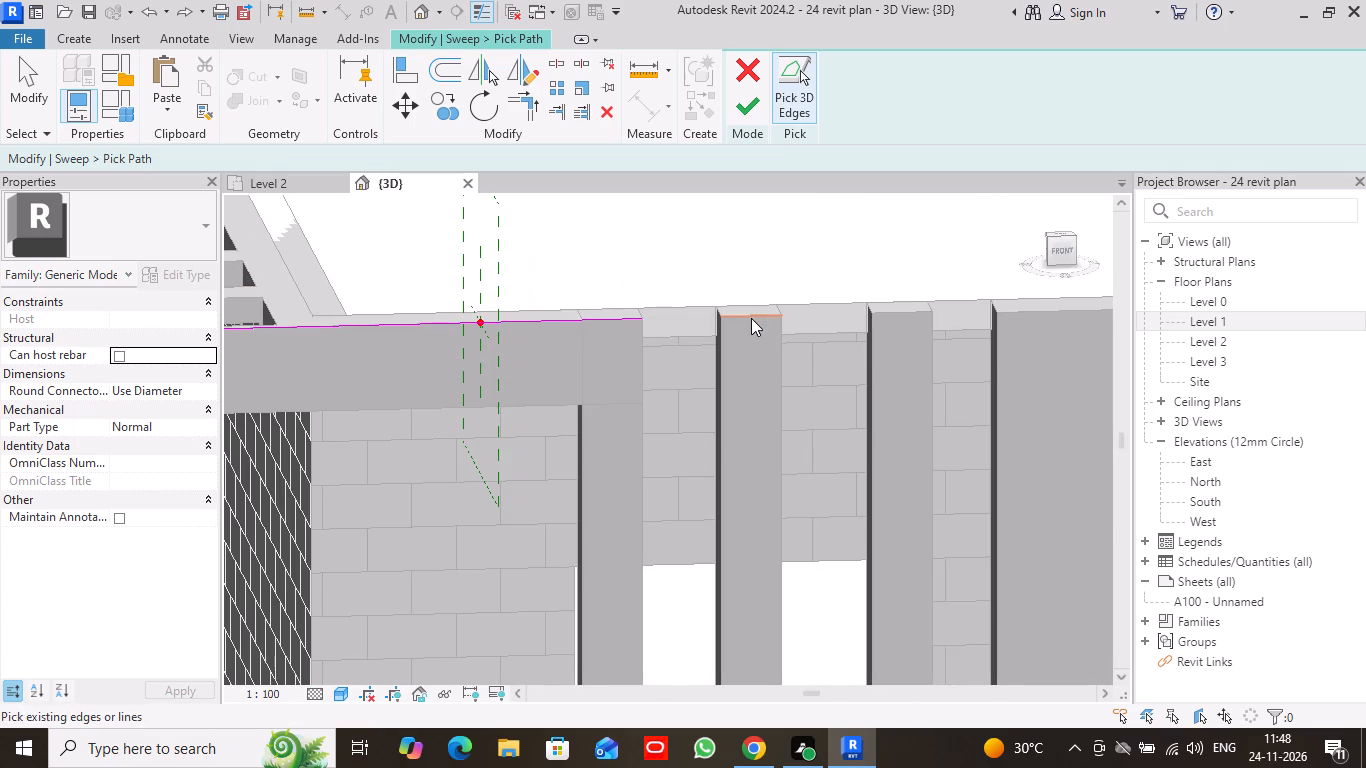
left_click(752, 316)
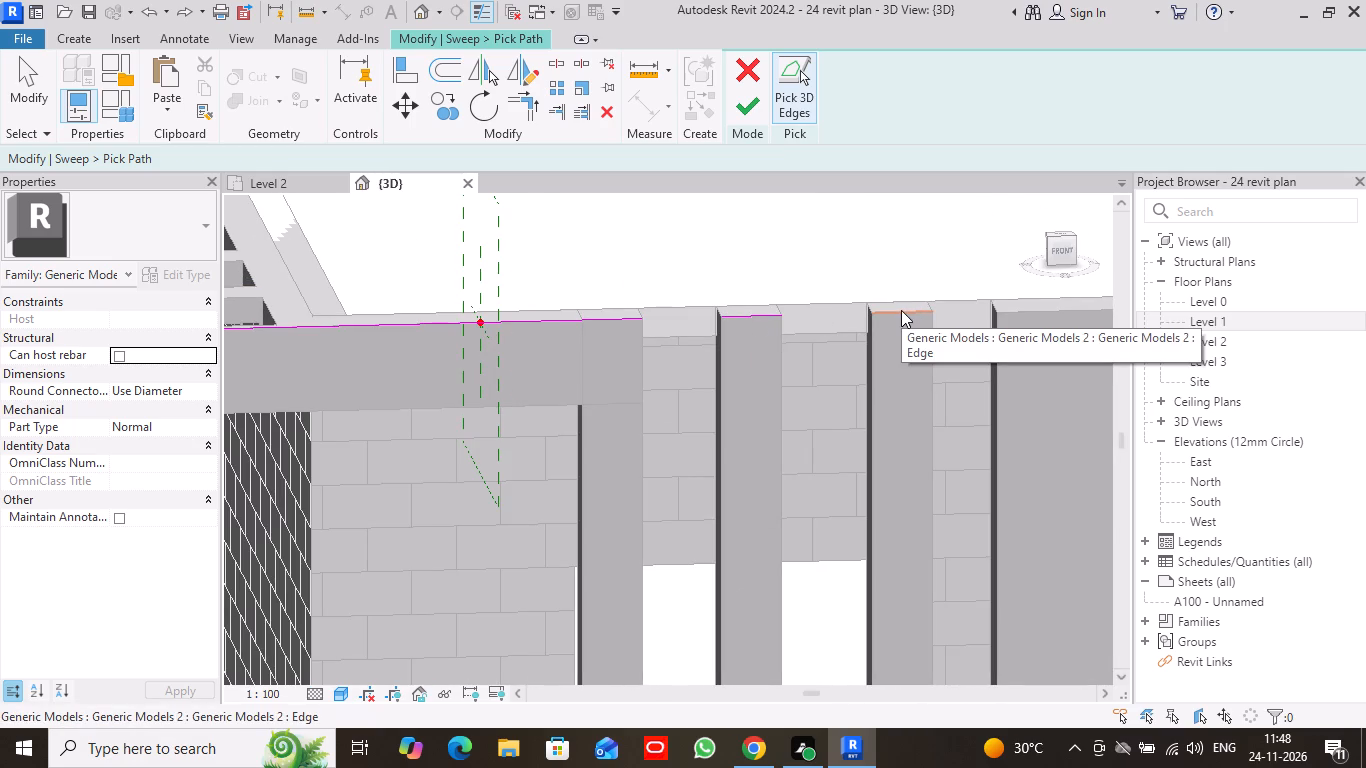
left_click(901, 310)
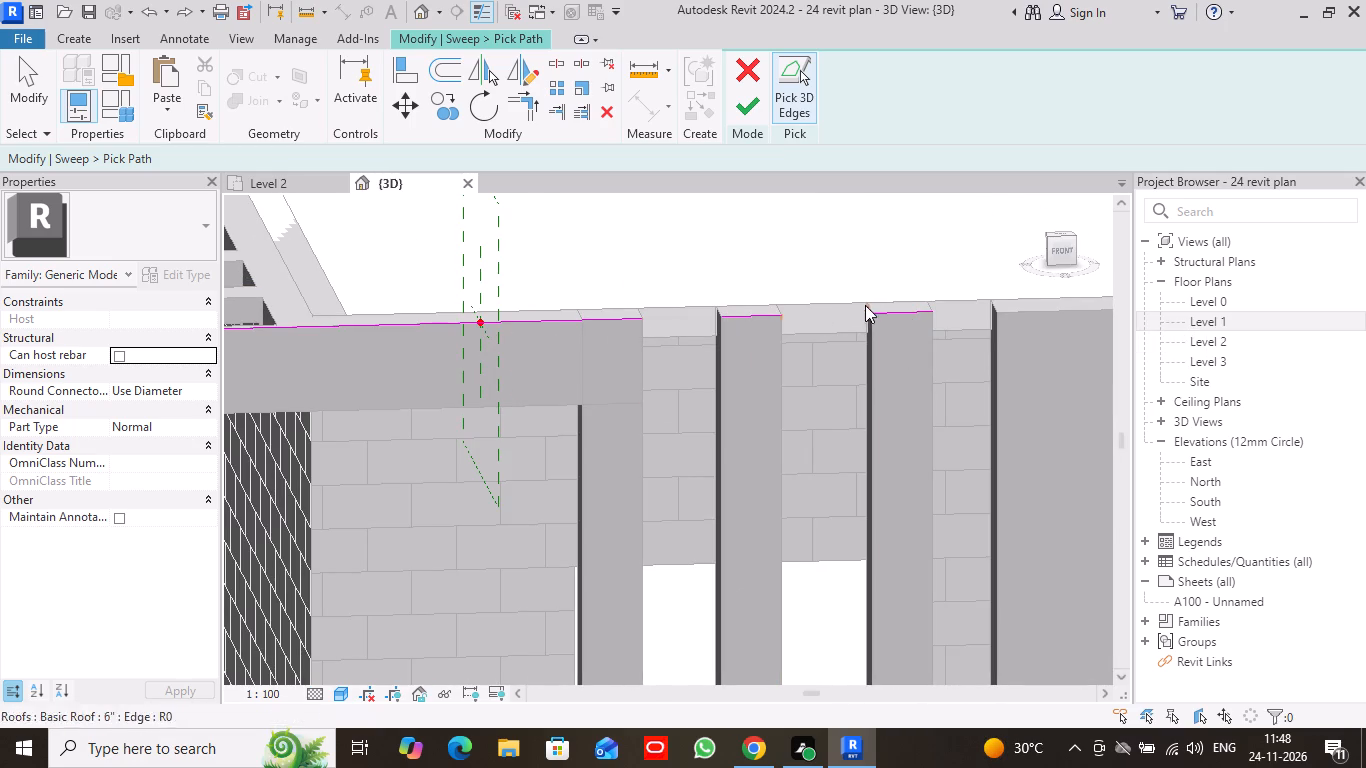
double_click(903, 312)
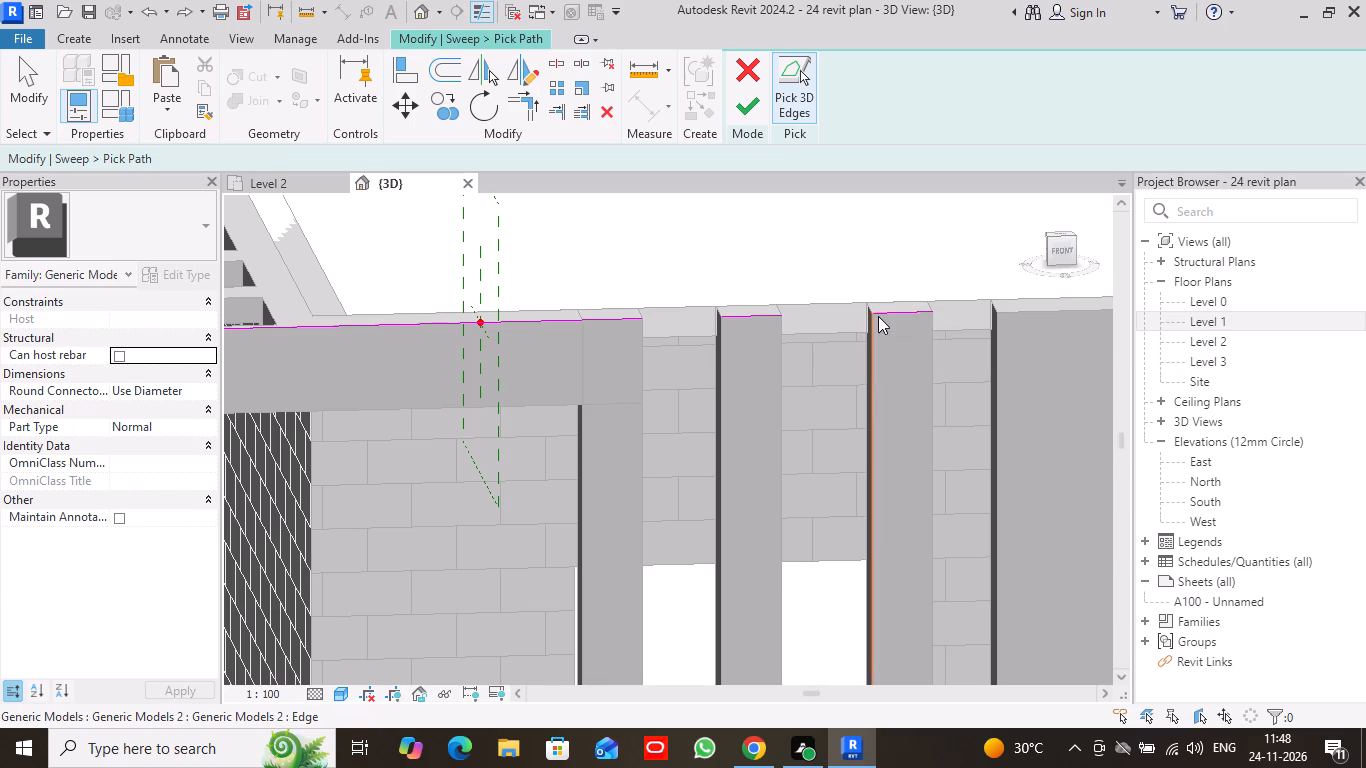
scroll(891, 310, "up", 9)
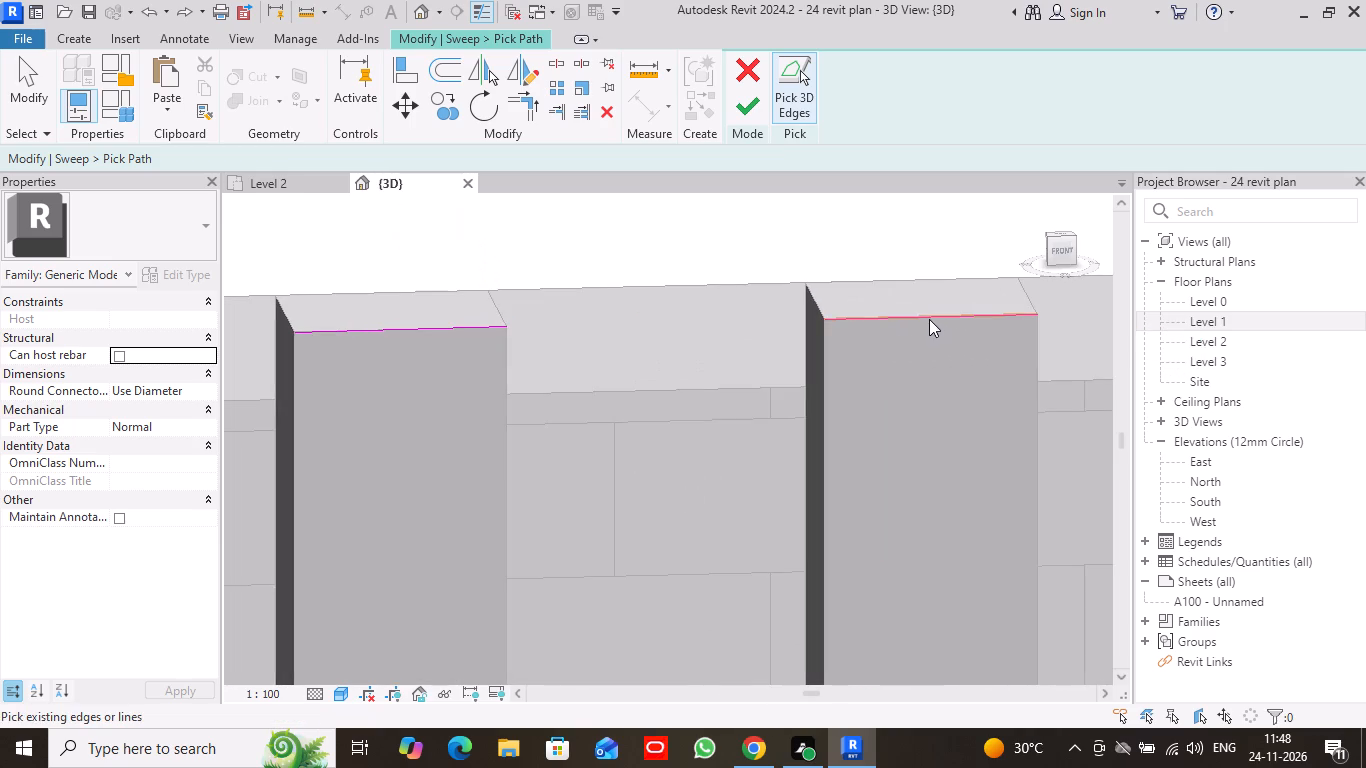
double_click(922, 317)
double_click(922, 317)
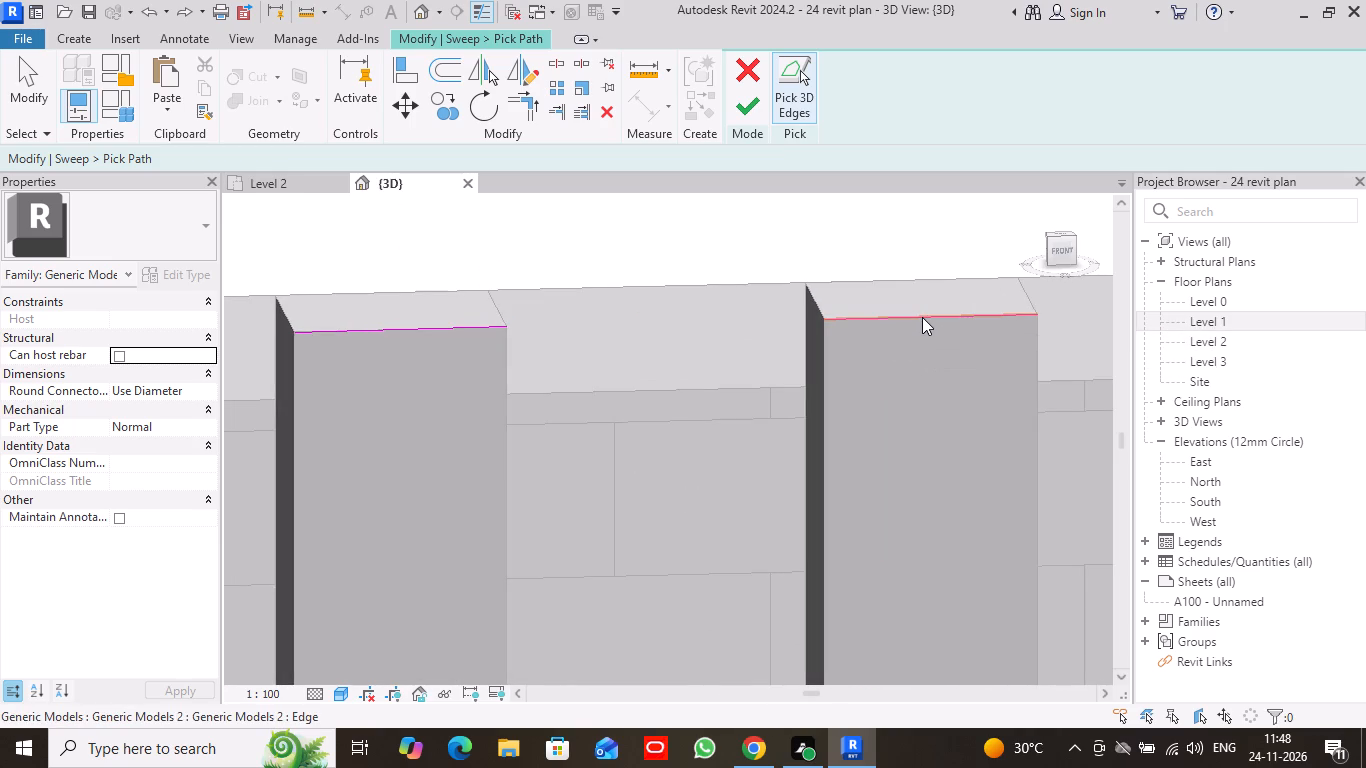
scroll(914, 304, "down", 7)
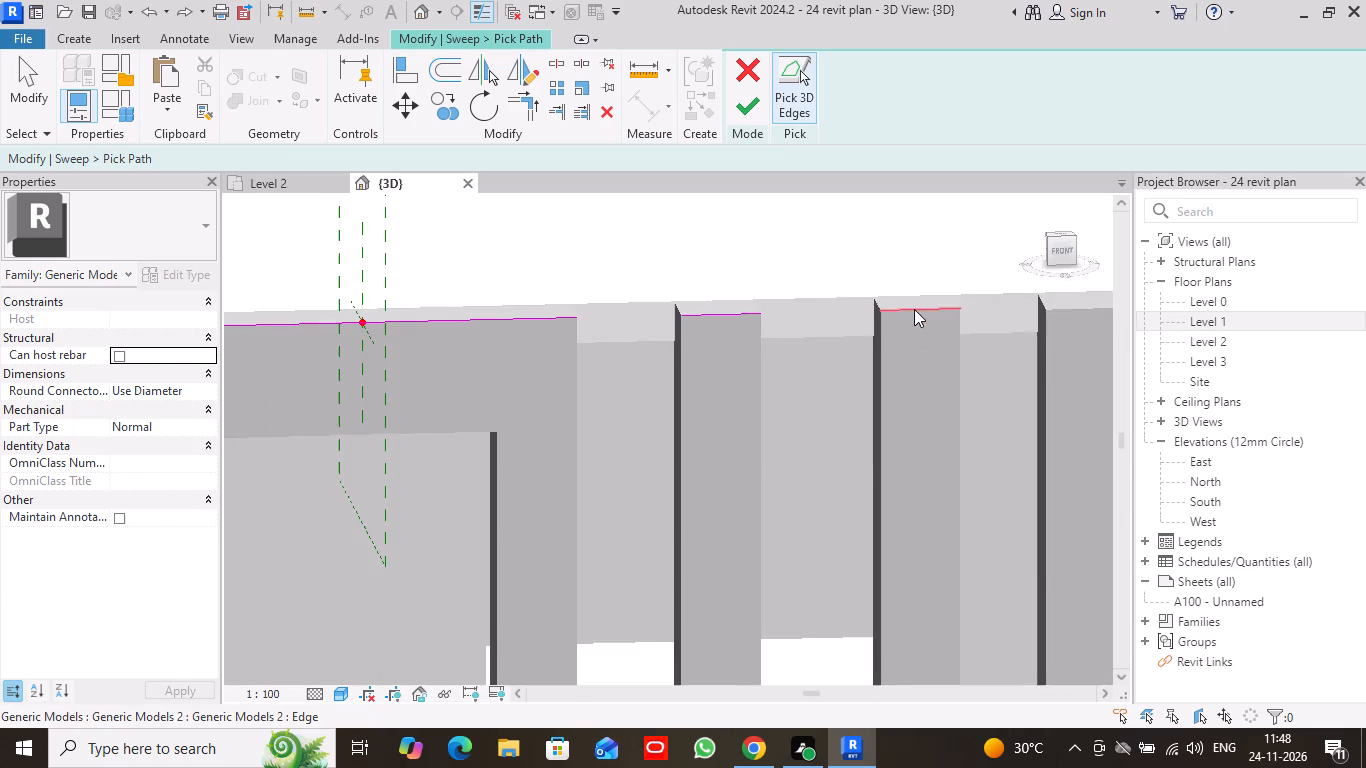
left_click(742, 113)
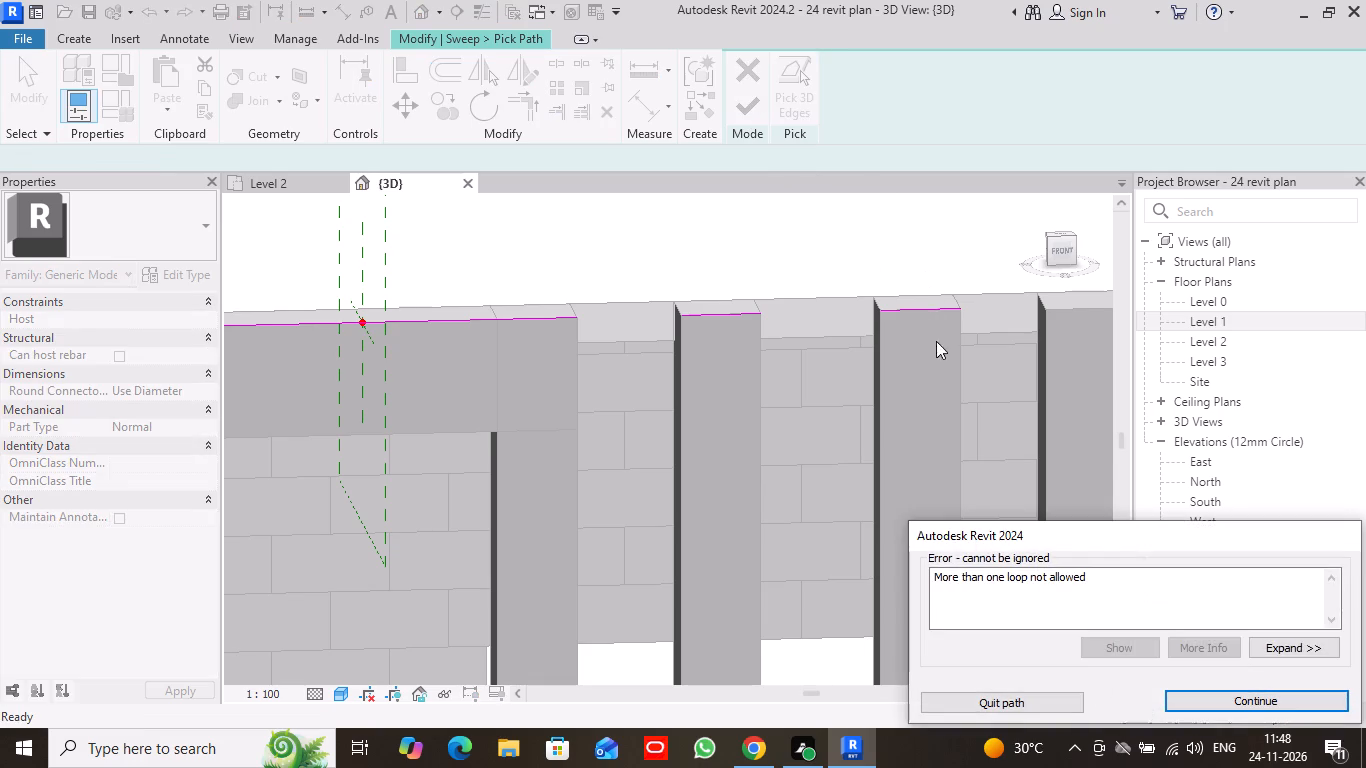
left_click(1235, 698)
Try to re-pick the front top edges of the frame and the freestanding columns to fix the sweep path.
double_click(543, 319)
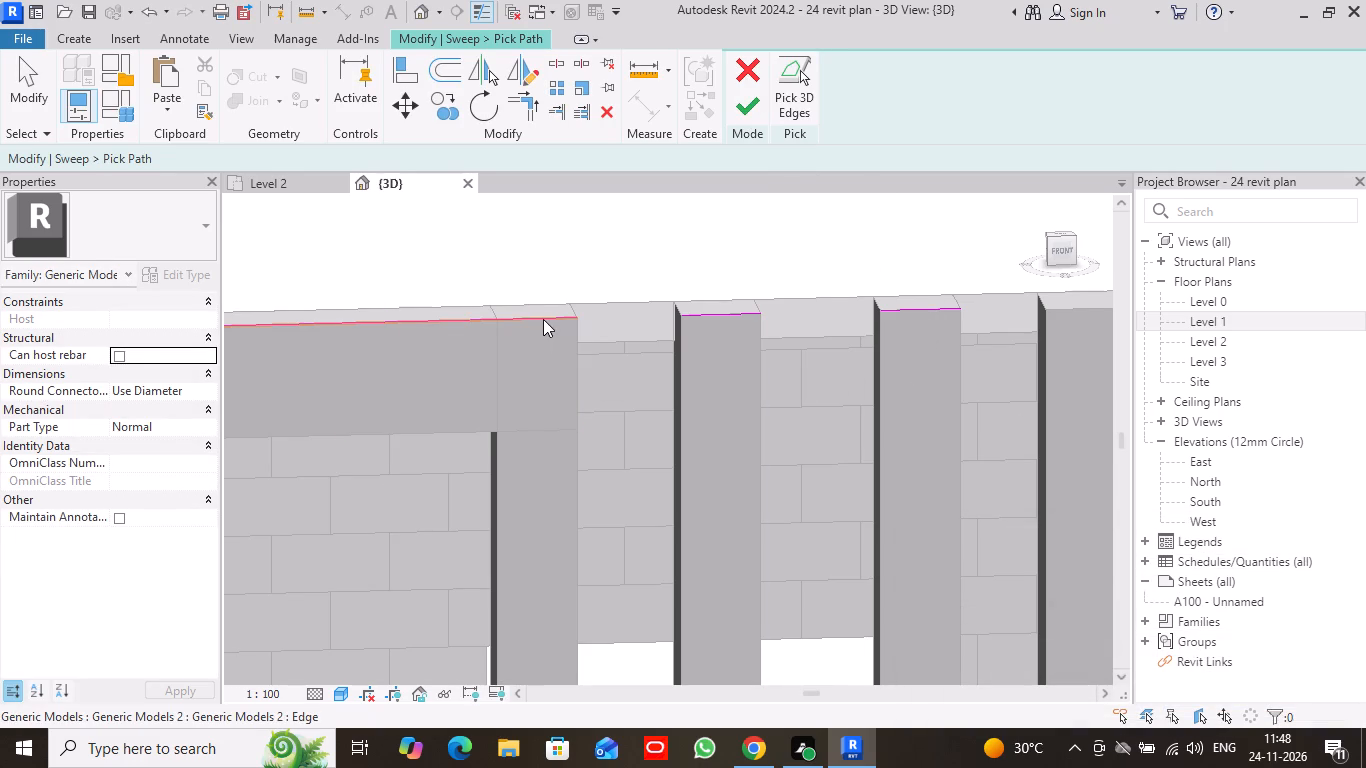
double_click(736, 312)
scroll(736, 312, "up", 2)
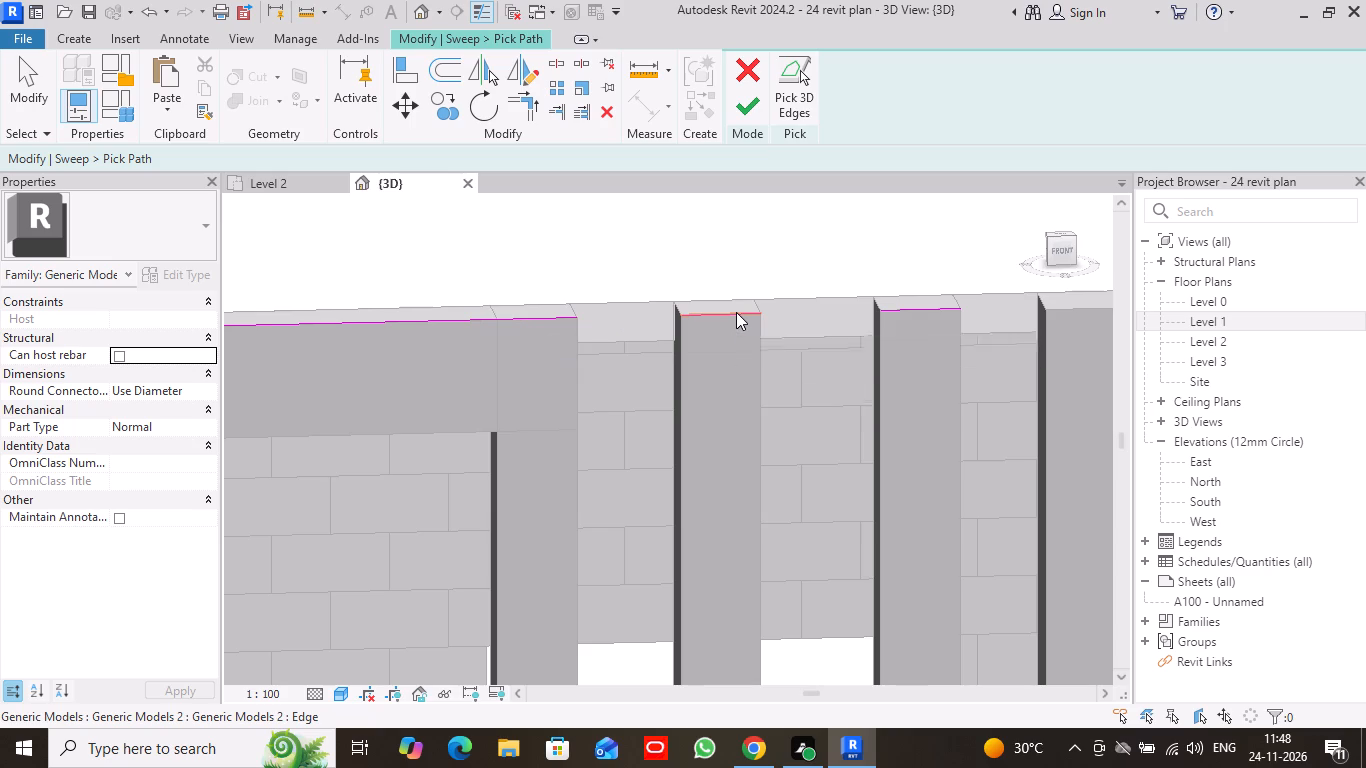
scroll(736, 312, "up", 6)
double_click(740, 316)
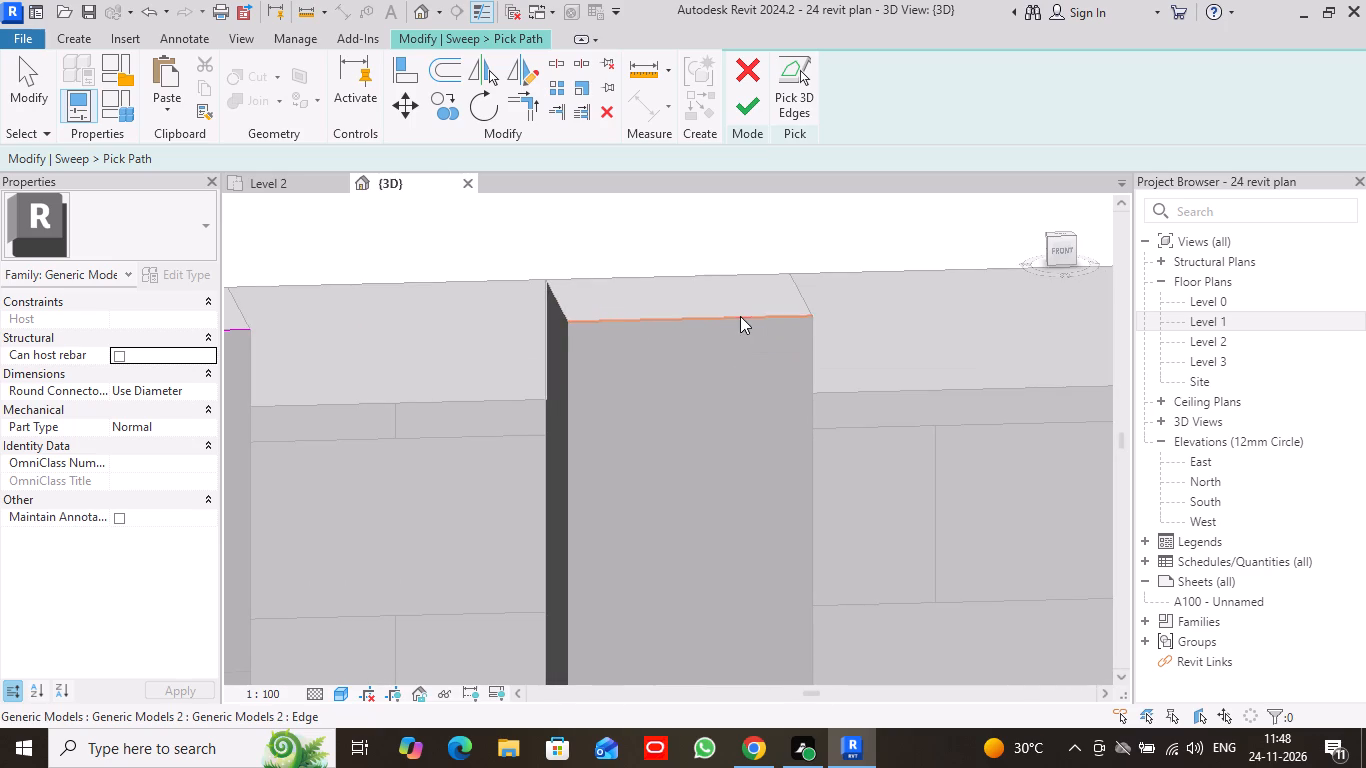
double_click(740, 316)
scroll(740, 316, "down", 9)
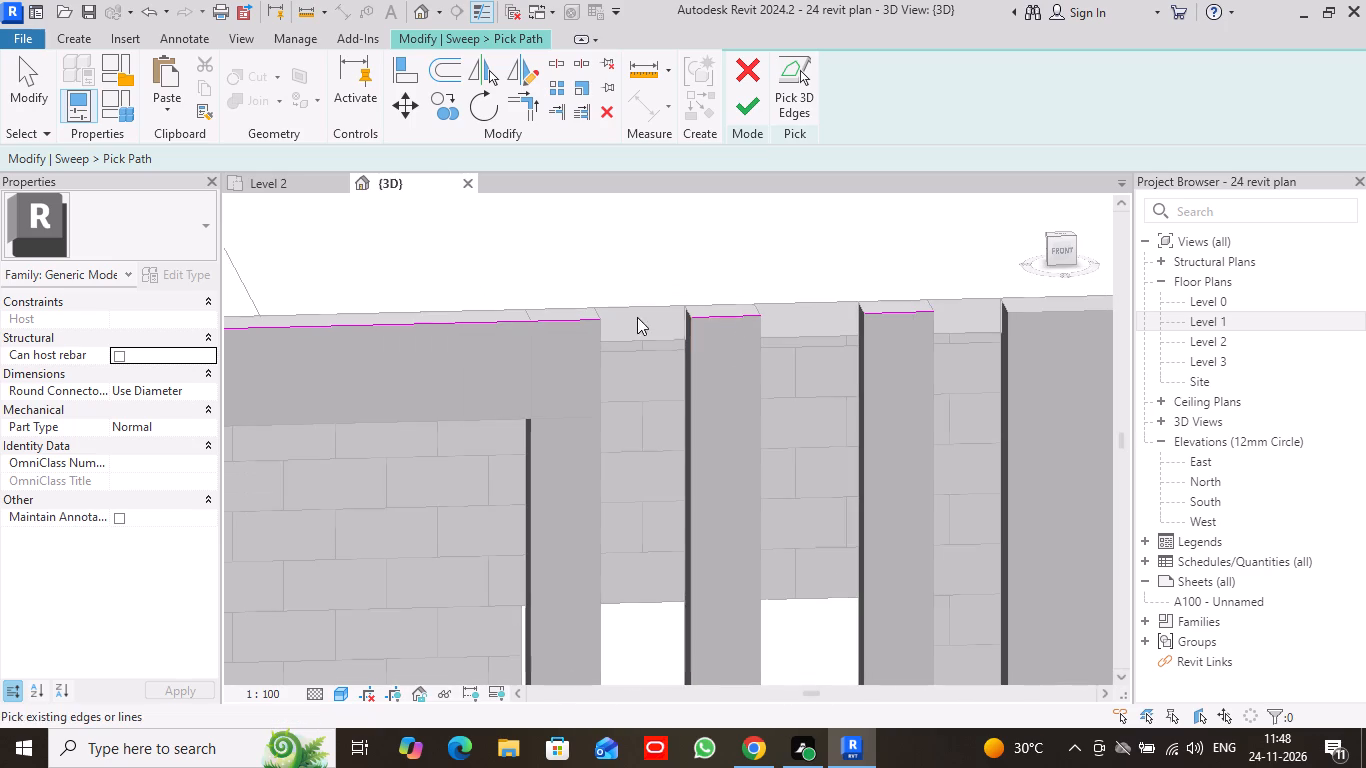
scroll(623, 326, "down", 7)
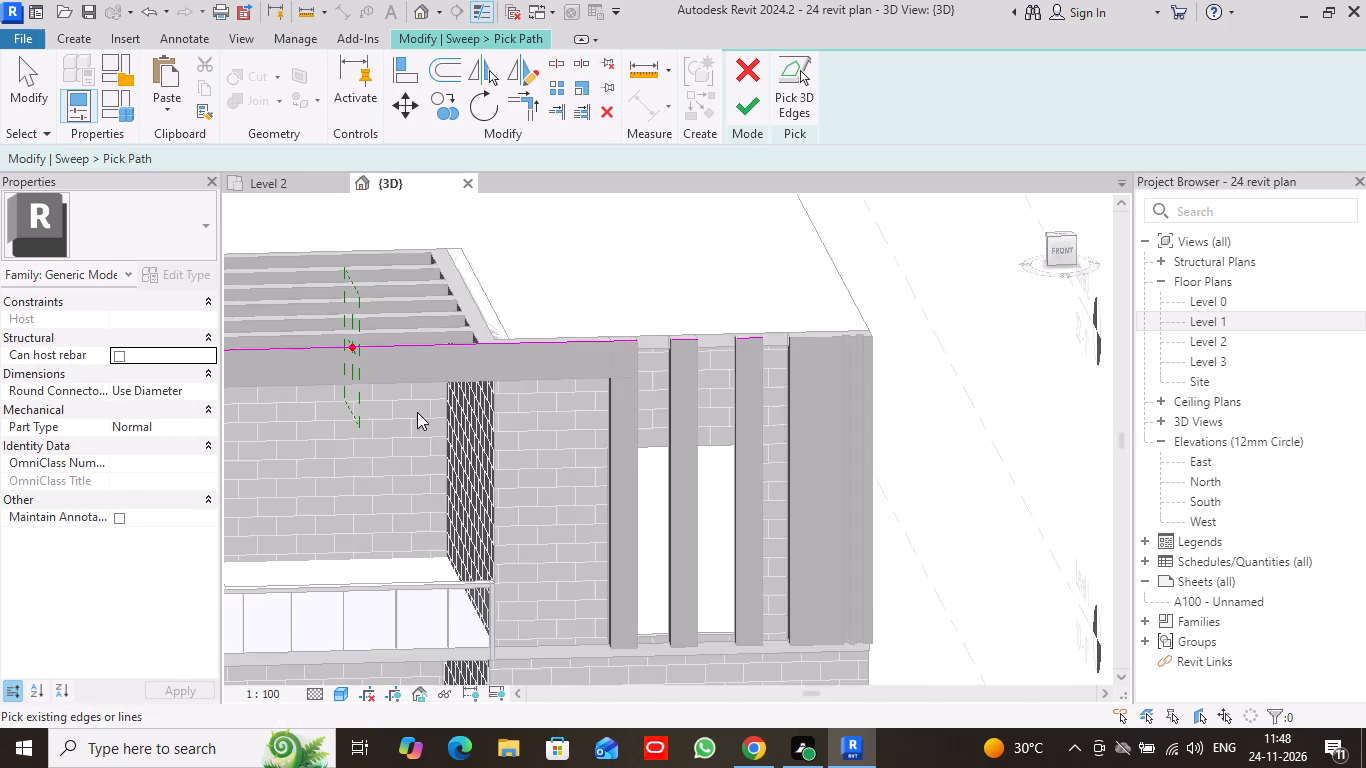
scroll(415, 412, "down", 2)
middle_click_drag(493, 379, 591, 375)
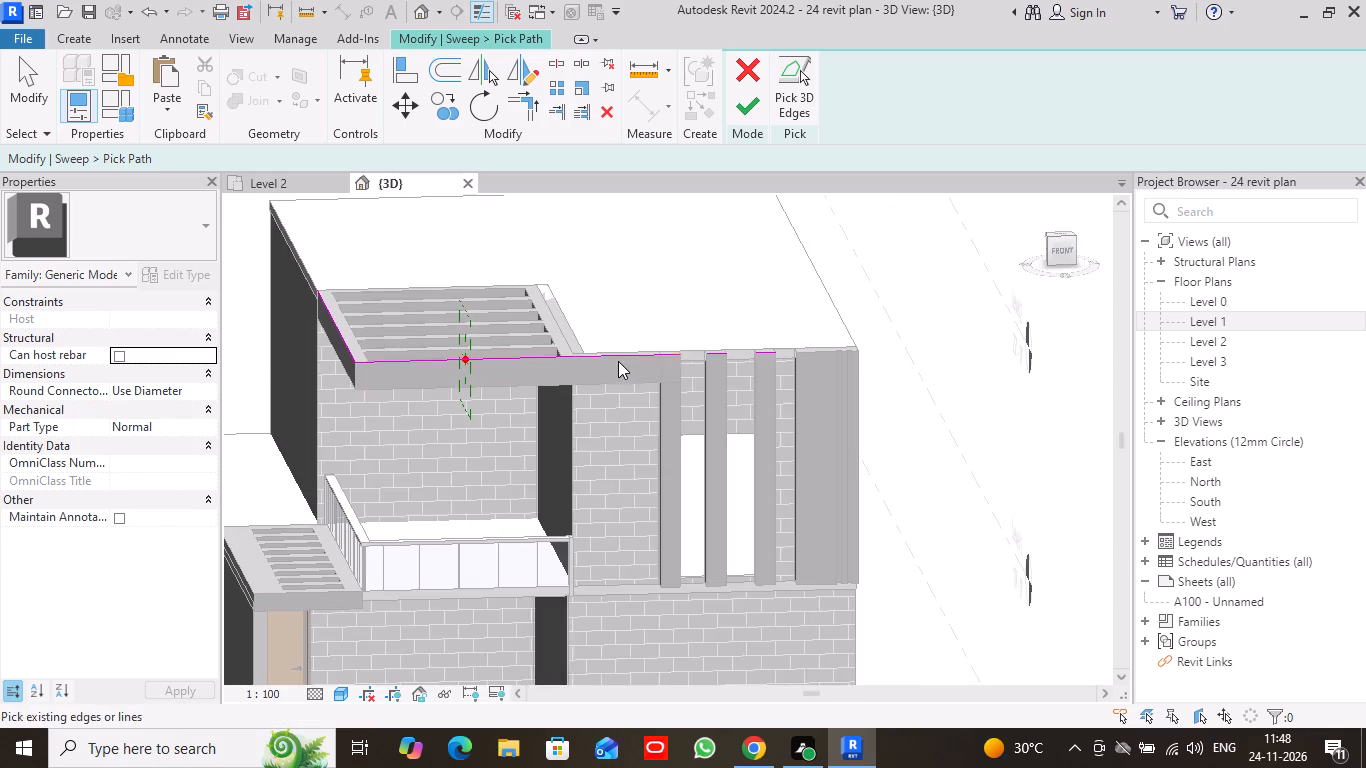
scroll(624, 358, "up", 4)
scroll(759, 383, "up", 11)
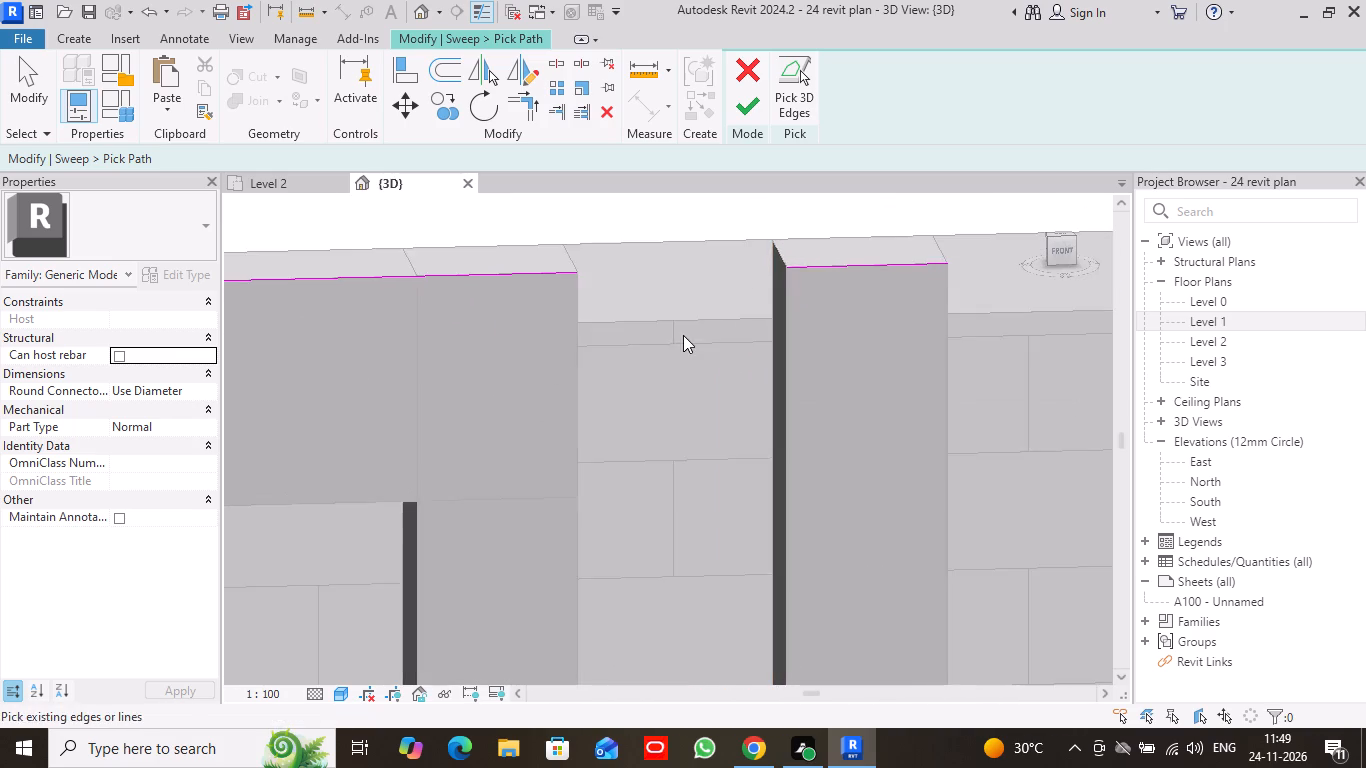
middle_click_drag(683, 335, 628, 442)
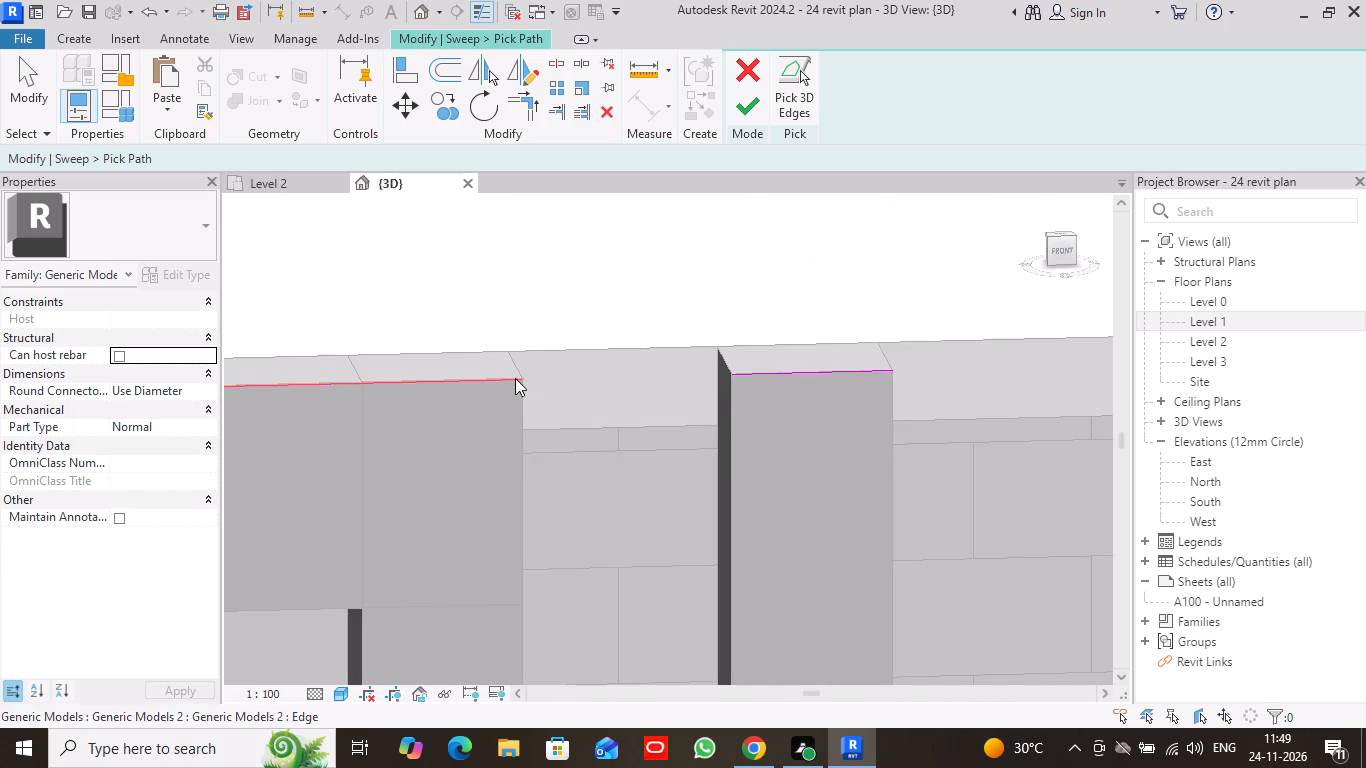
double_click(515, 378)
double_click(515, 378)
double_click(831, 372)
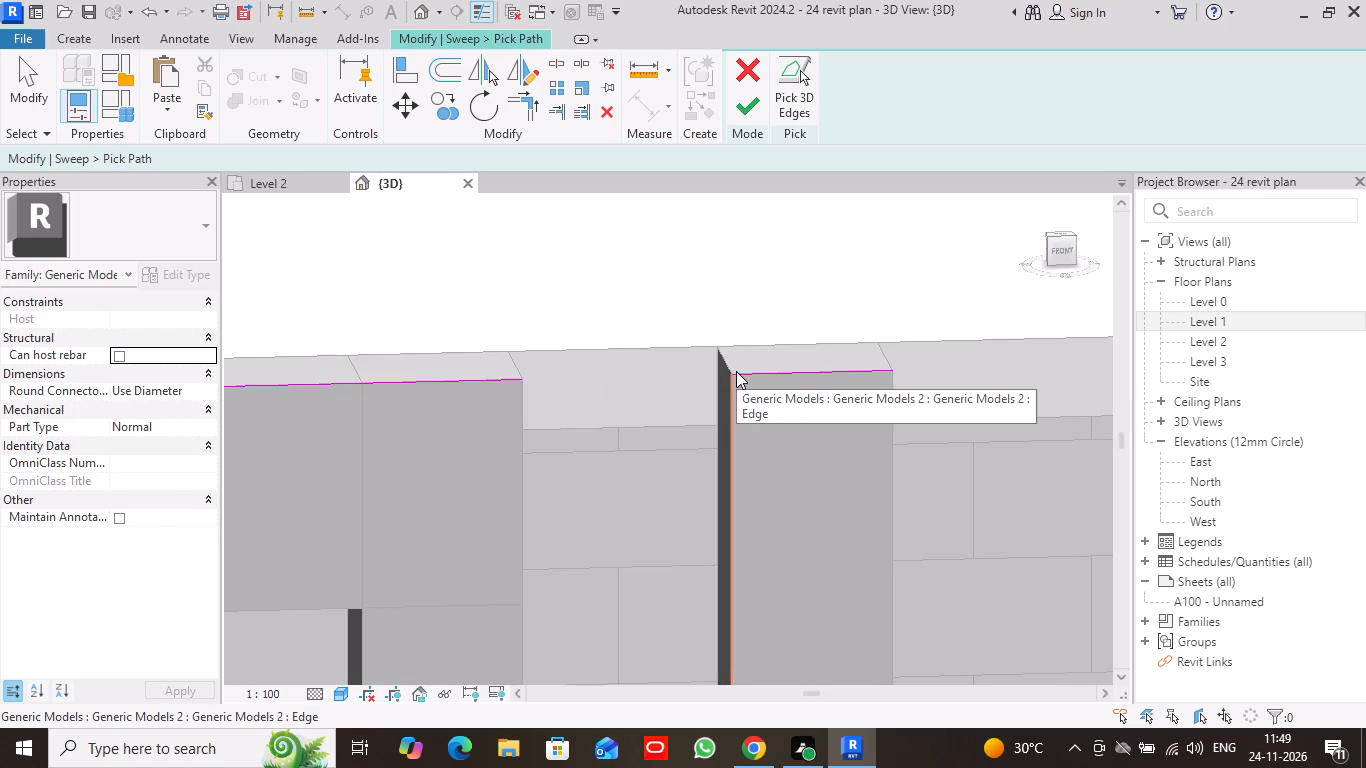
Remove both freestanding columns' top edges from the sweep path and finish the path with only the roof frame's edges.
triple_click(782, 373)
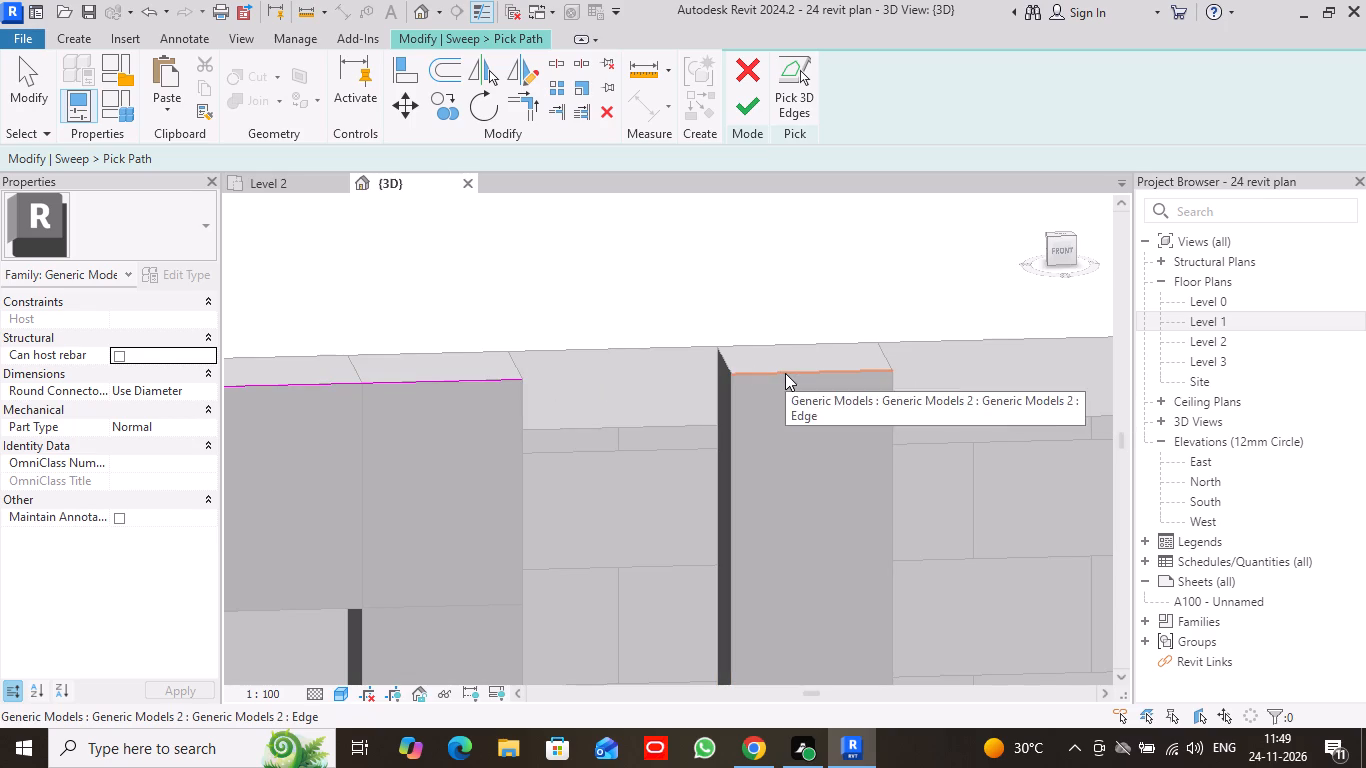
right_click(785, 373)
left_click(850, 356)
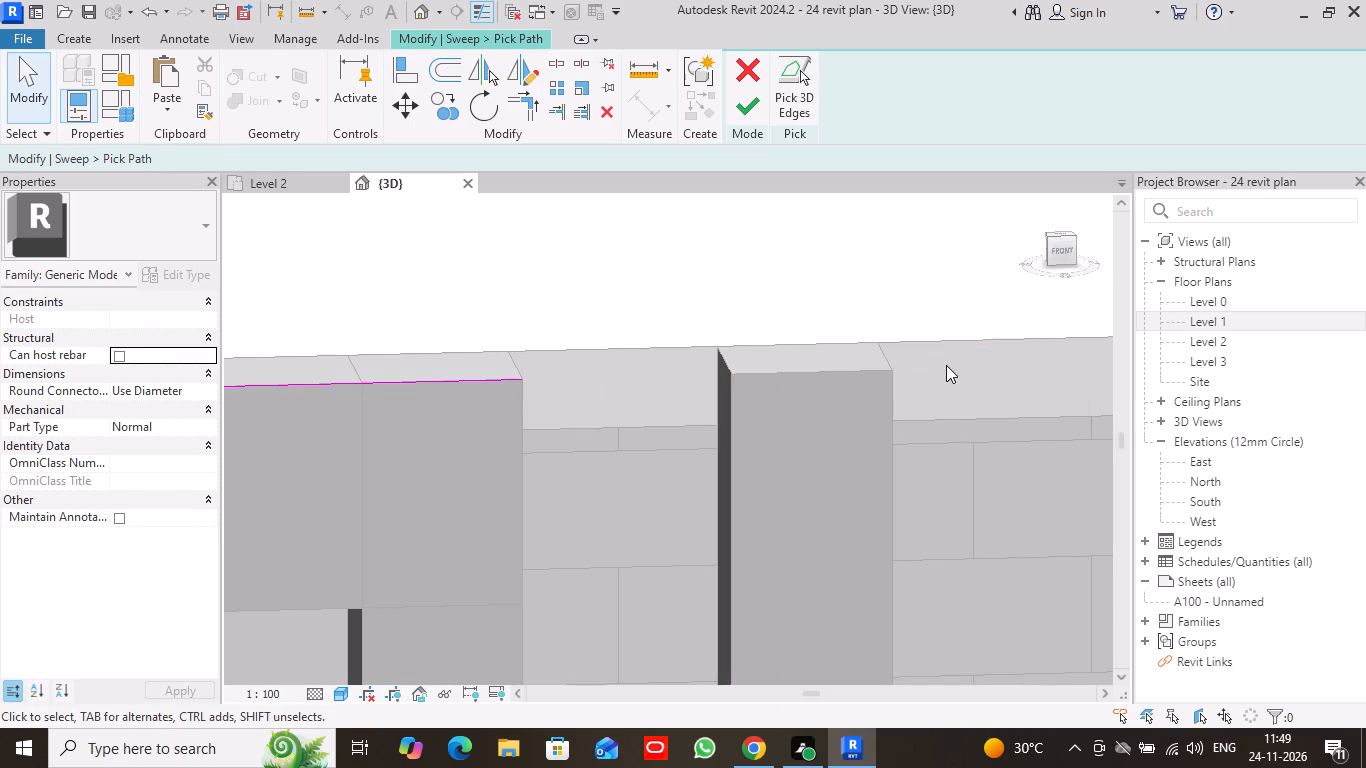
scroll(961, 415, "down", 3)
middle_click_drag(978, 415, 740, 432)
scroll(978, 415, "down", 1)
scroll(880, 411, "up", 5)
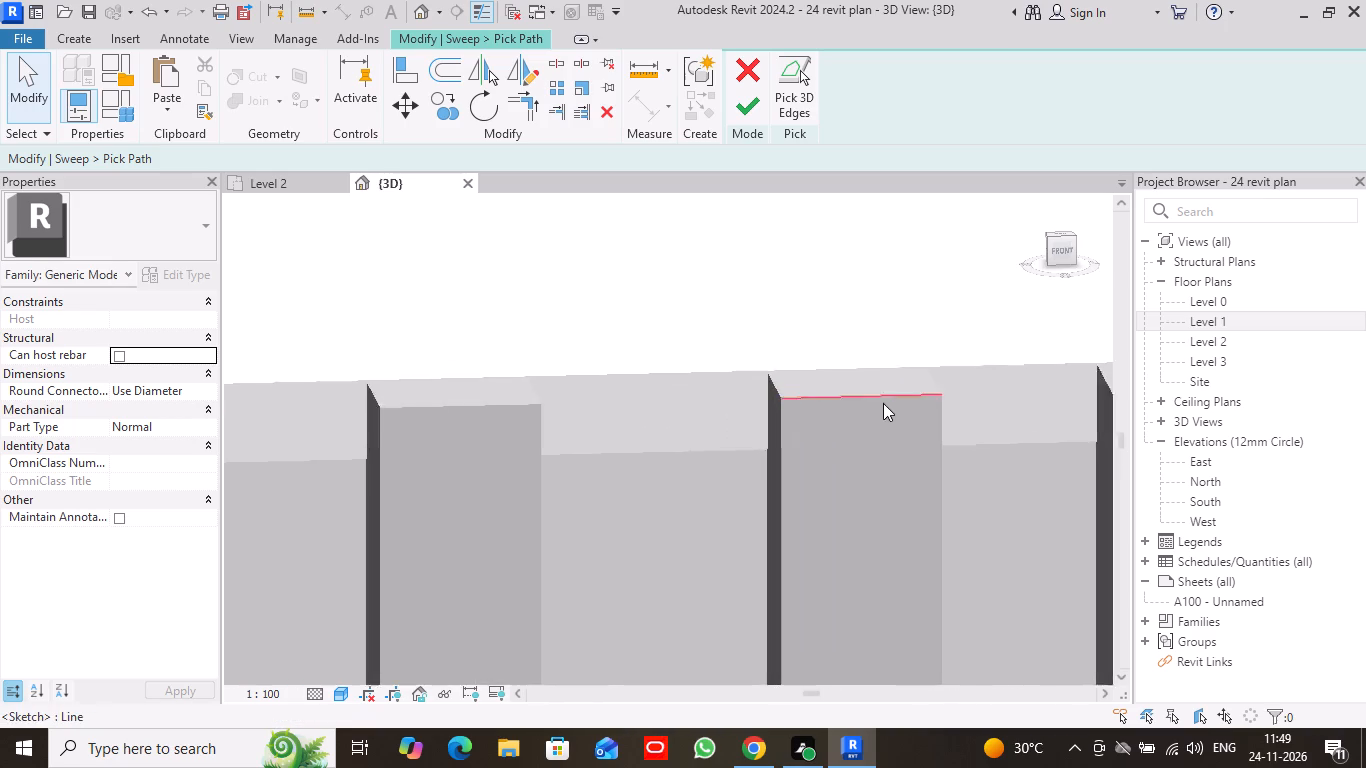
scroll(883, 403, "up", 1)
right_click(896, 394)
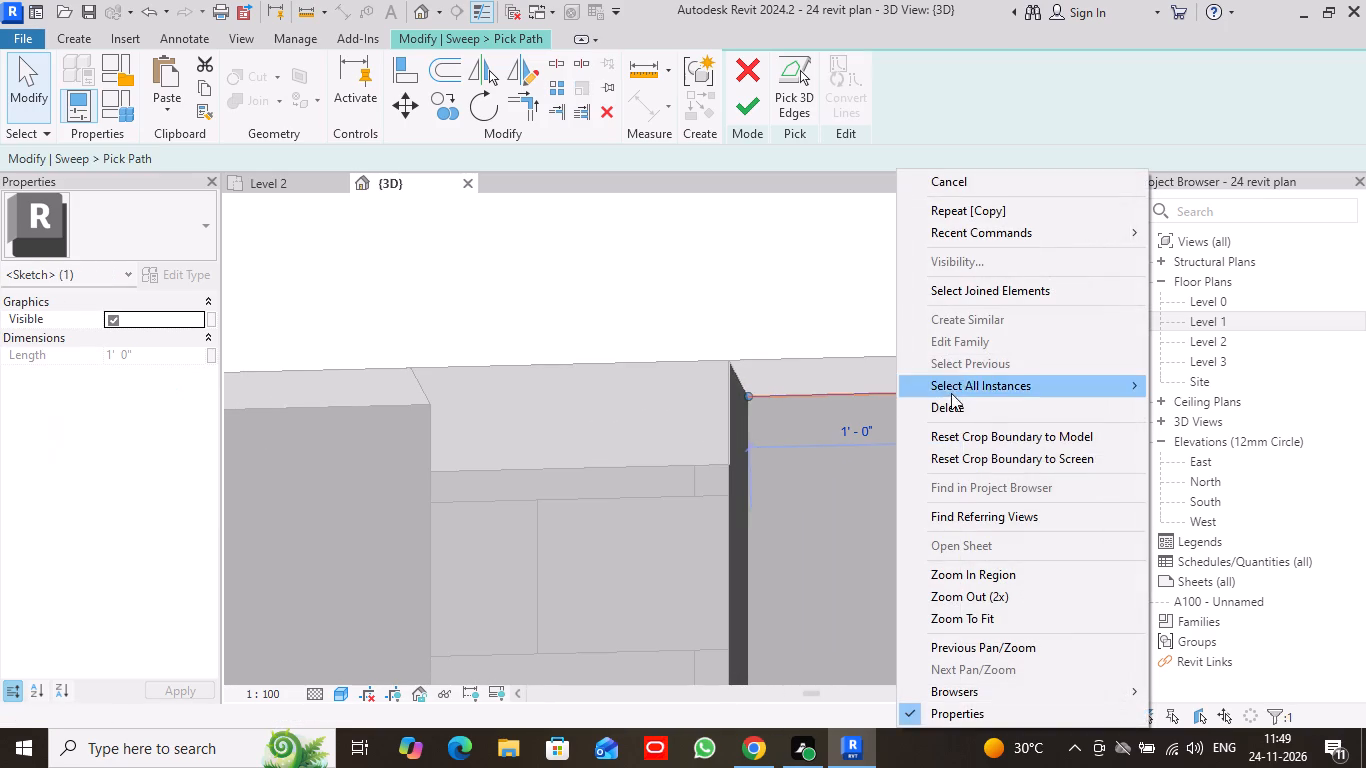
left_click(953, 403)
scroll(616, 424, "down", 6)
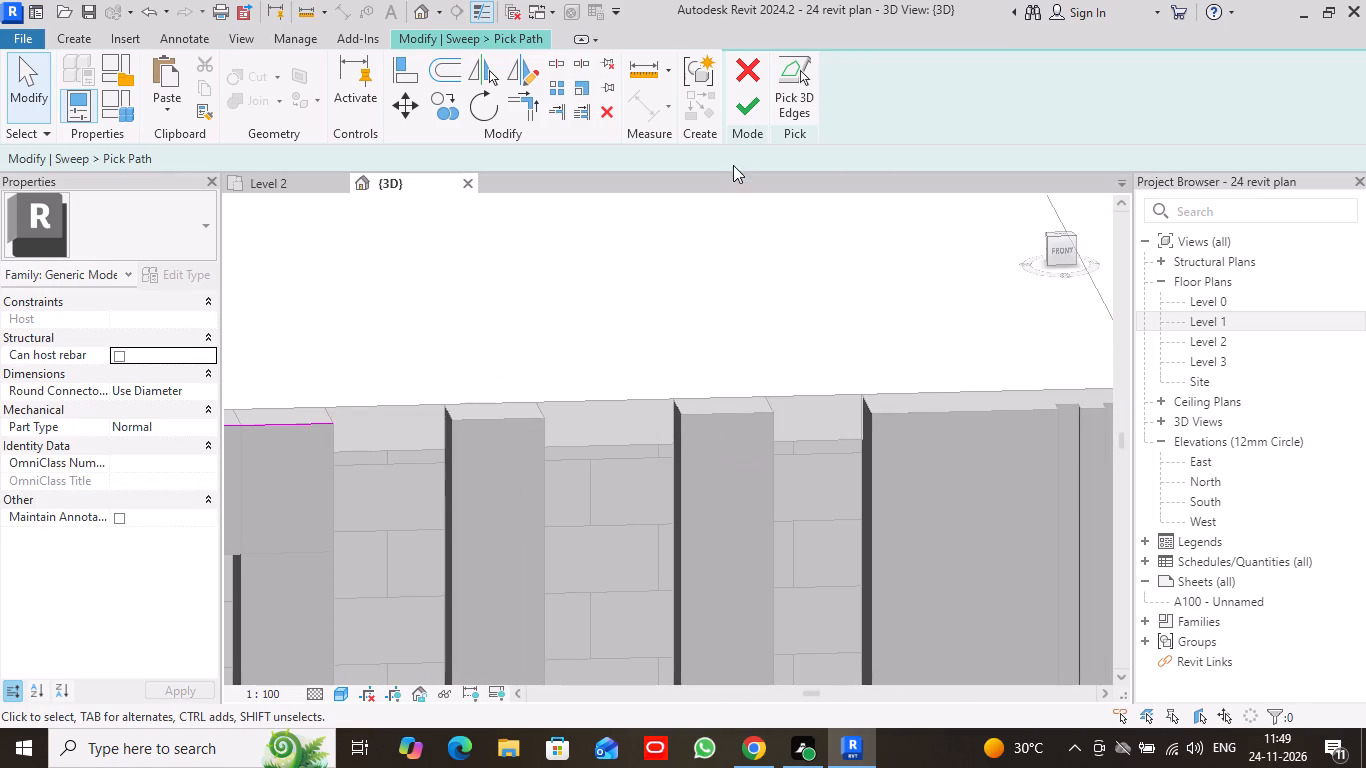
left_click(741, 103)
Open the sweep profile sketch and draw a 2" horizontal line outward from the roof frame's top outer corner, seen from the left side.
middle_click_drag(397, 510, 875, 465)
scroll(620, 468, "down", 6)
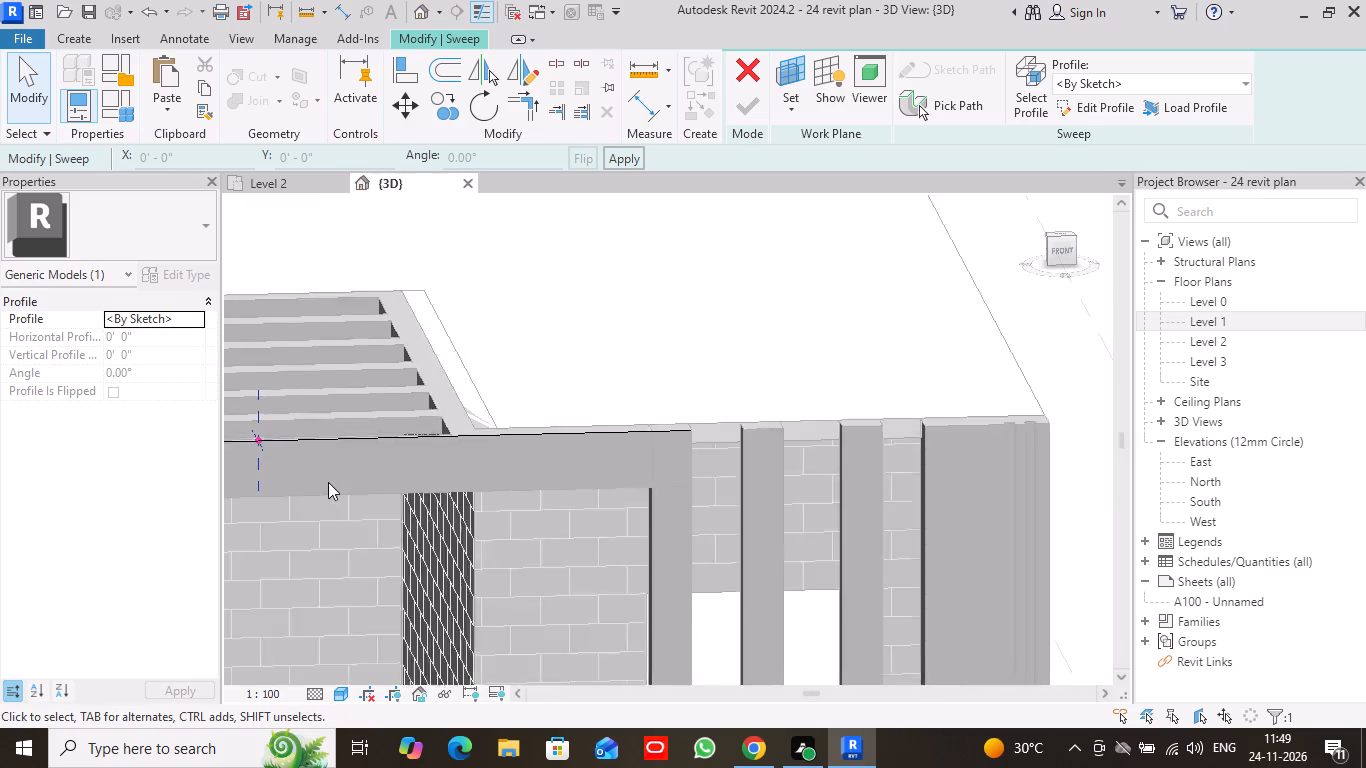
scroll(328, 482, "down", 1)
middle_click_drag(316, 482, 655, 474)
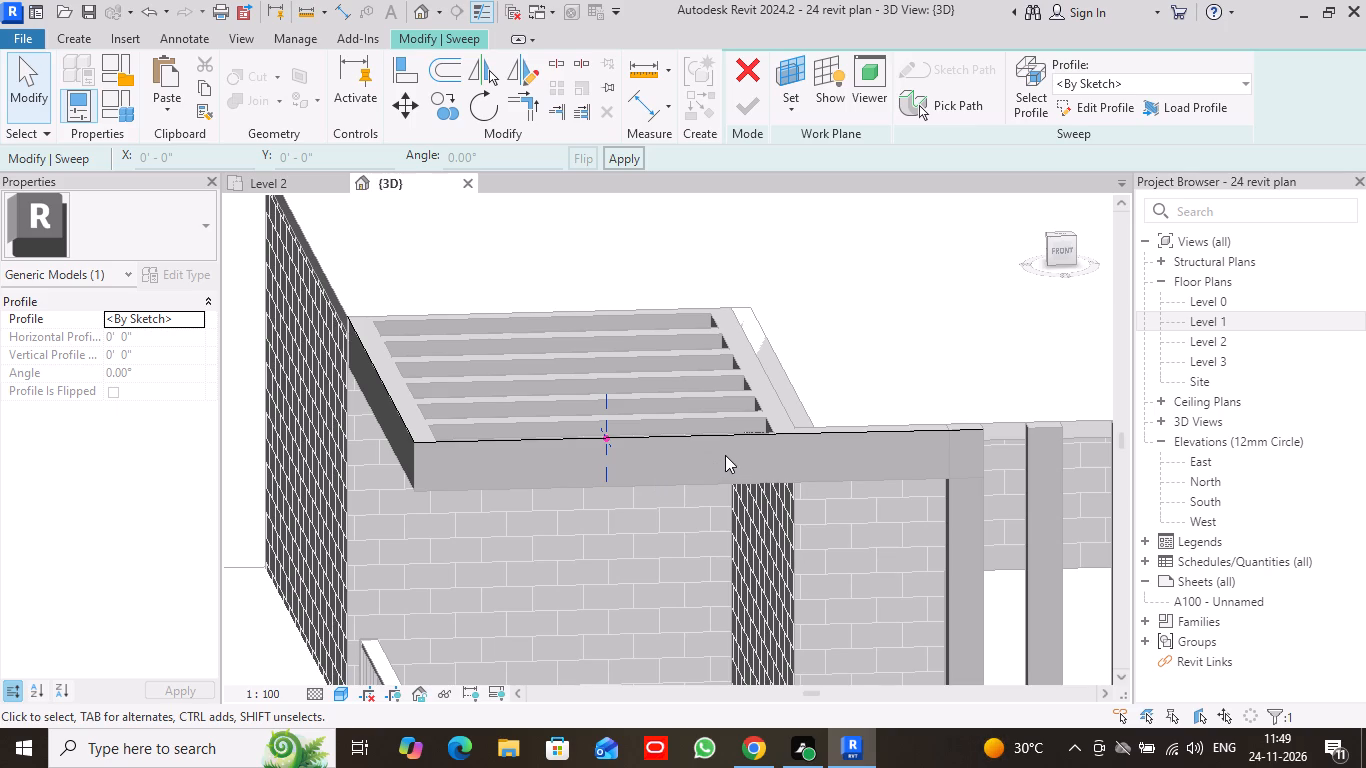
left_click(1104, 105)
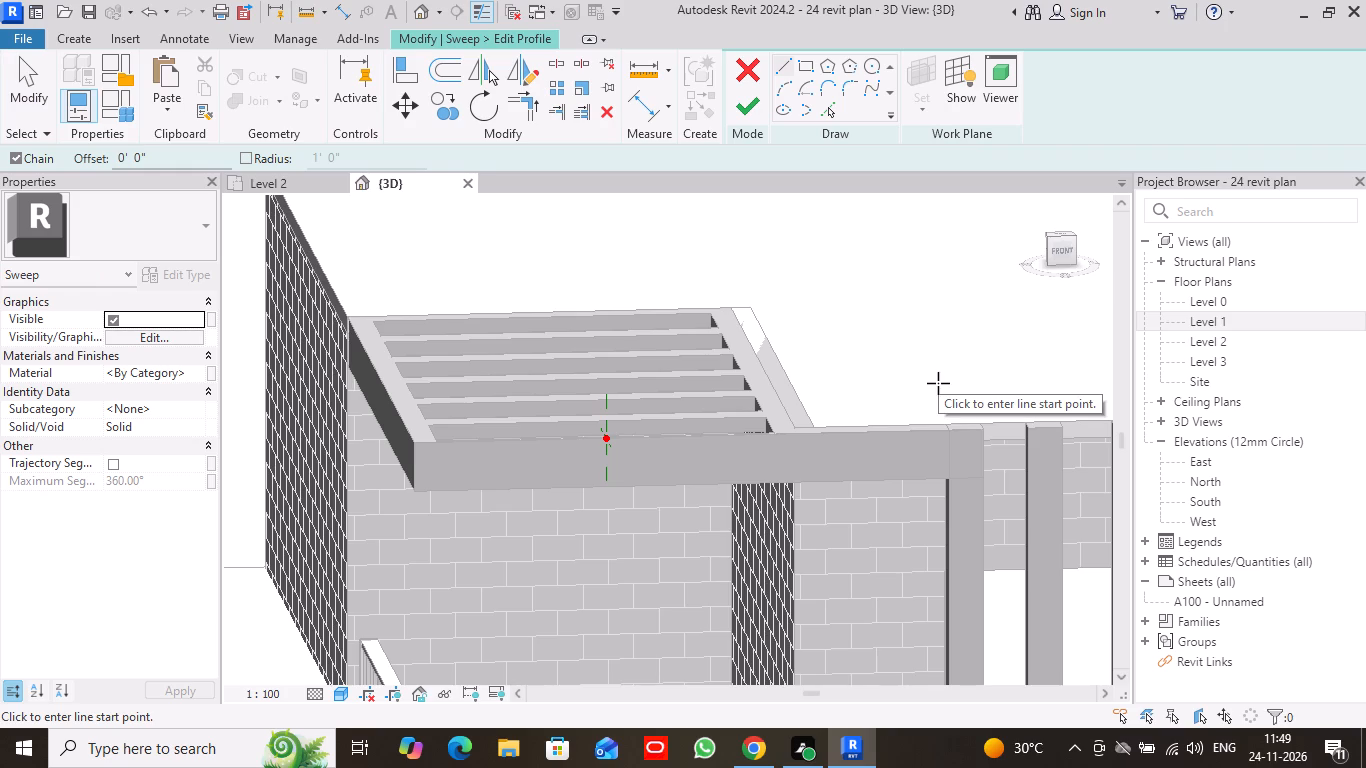
left_click(1061, 249)
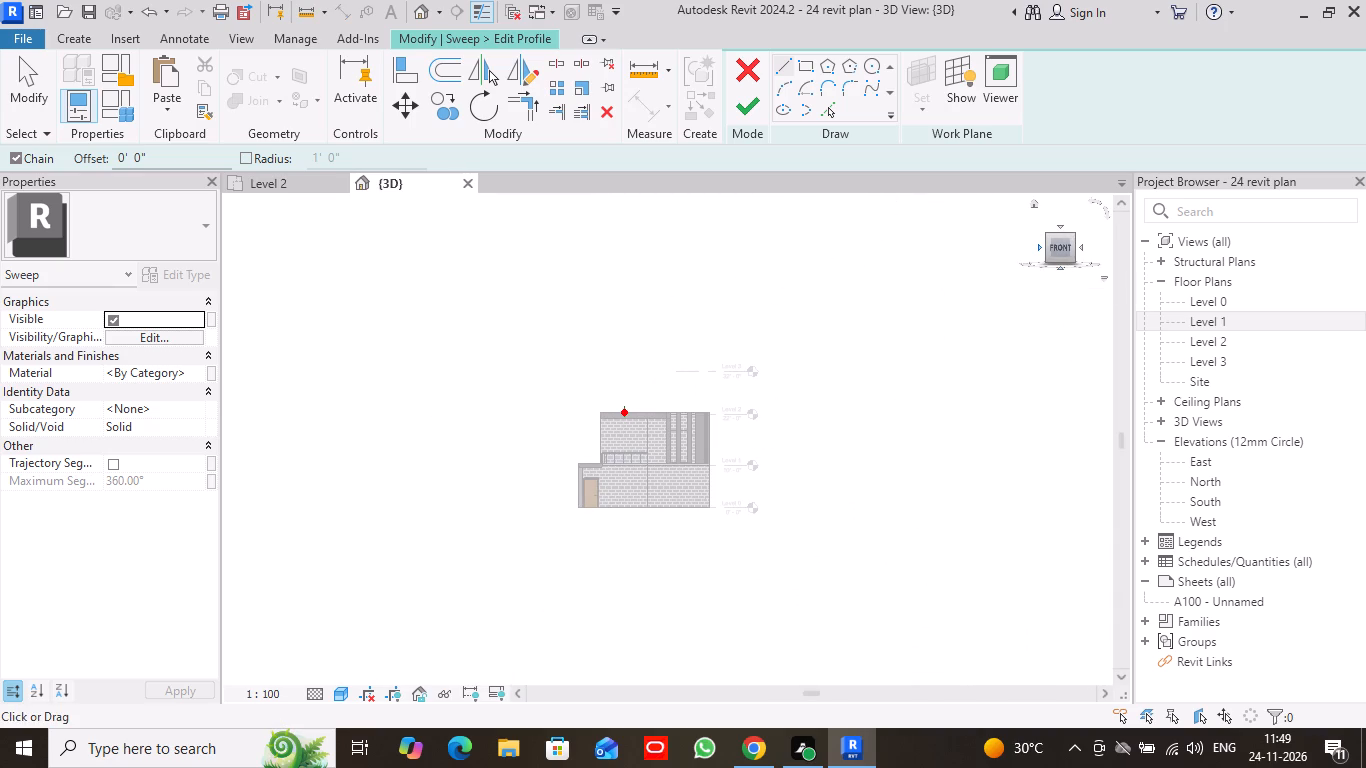
left_click(1041, 246)
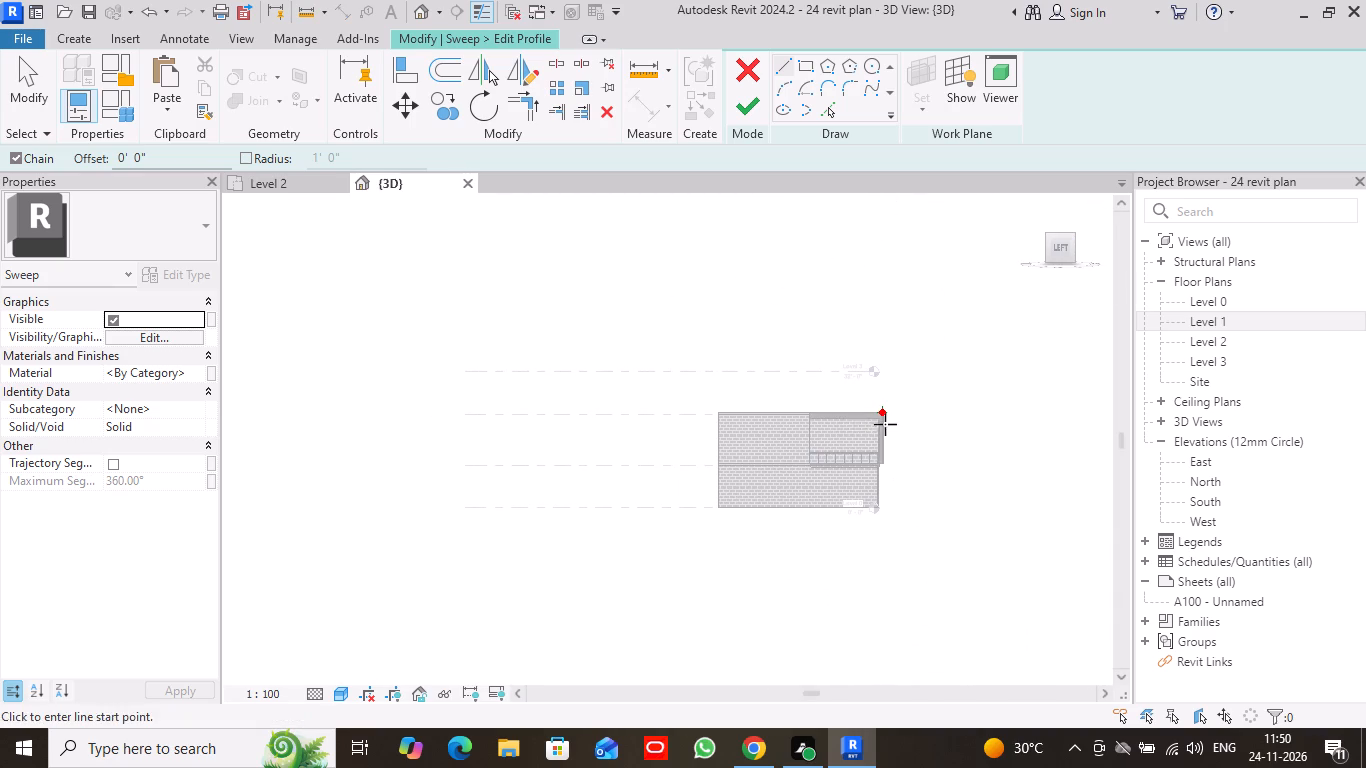
scroll(893, 424, "up", 7)
scroll(862, 429, "down", 1)
scroll(862, 429, "up", 9)
scroll(929, 412, "down", 1)
scroll(929, 412, "up", 1)
scroll(929, 412, "down", 1)
scroll(931, 410, "up", 1)
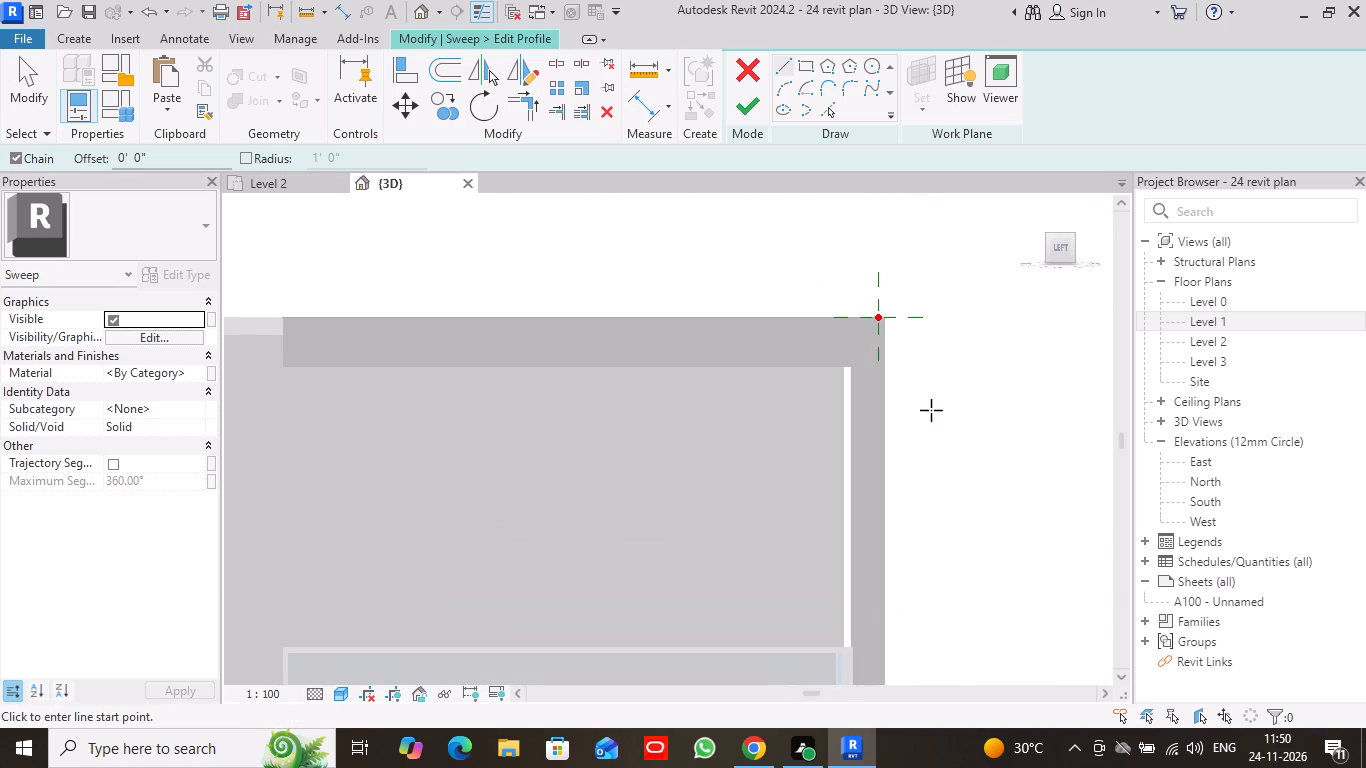
scroll(910, 355, "up", 8)
middle_click_drag(882, 308, 881, 308)
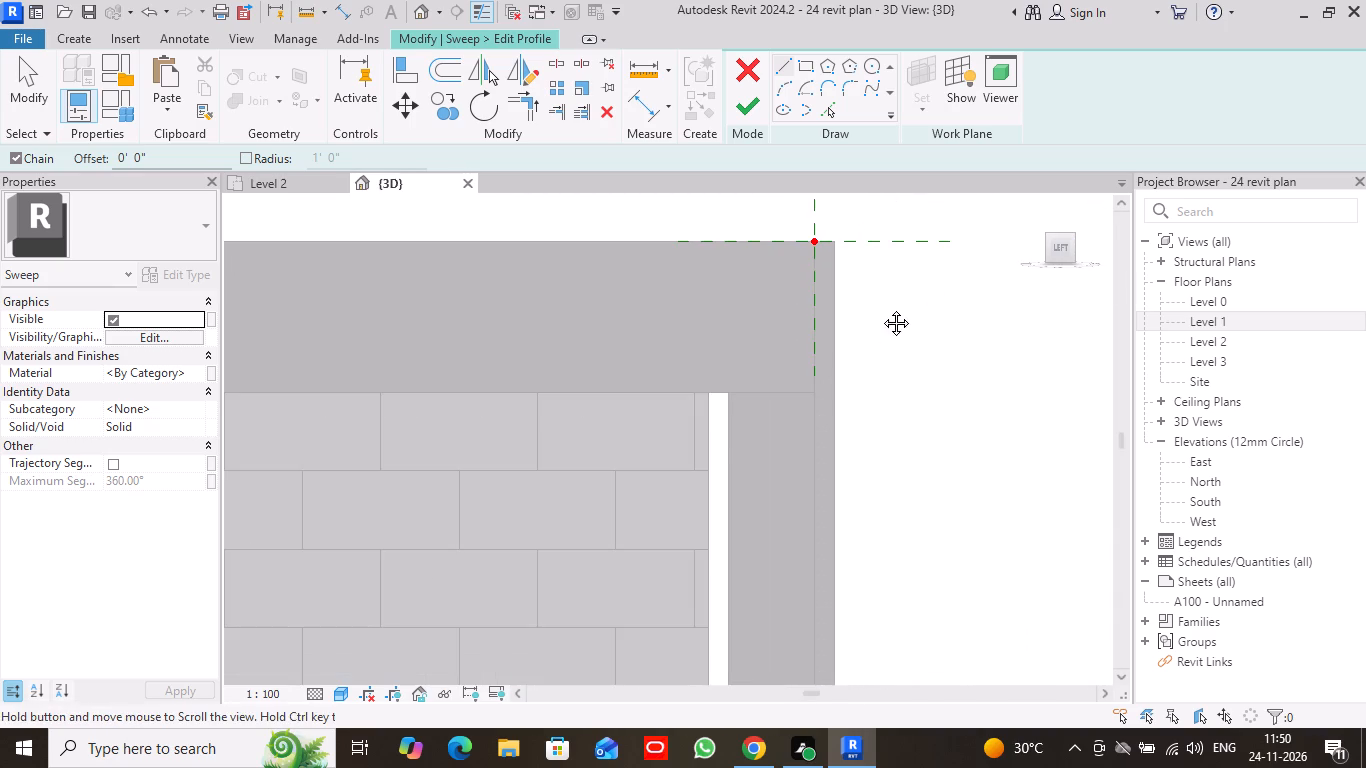
middle_click_drag(881, 308, 867, 402)
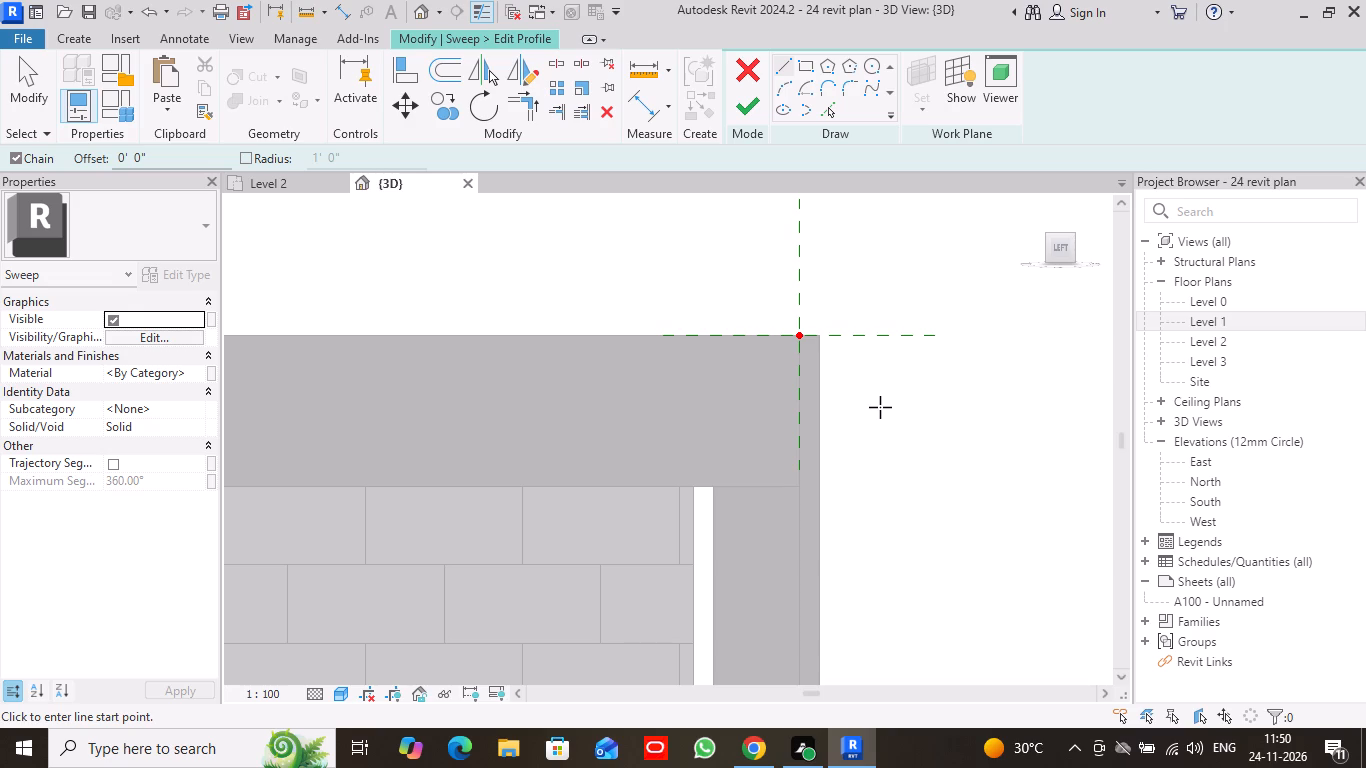
scroll(827, 376, "up", 4)
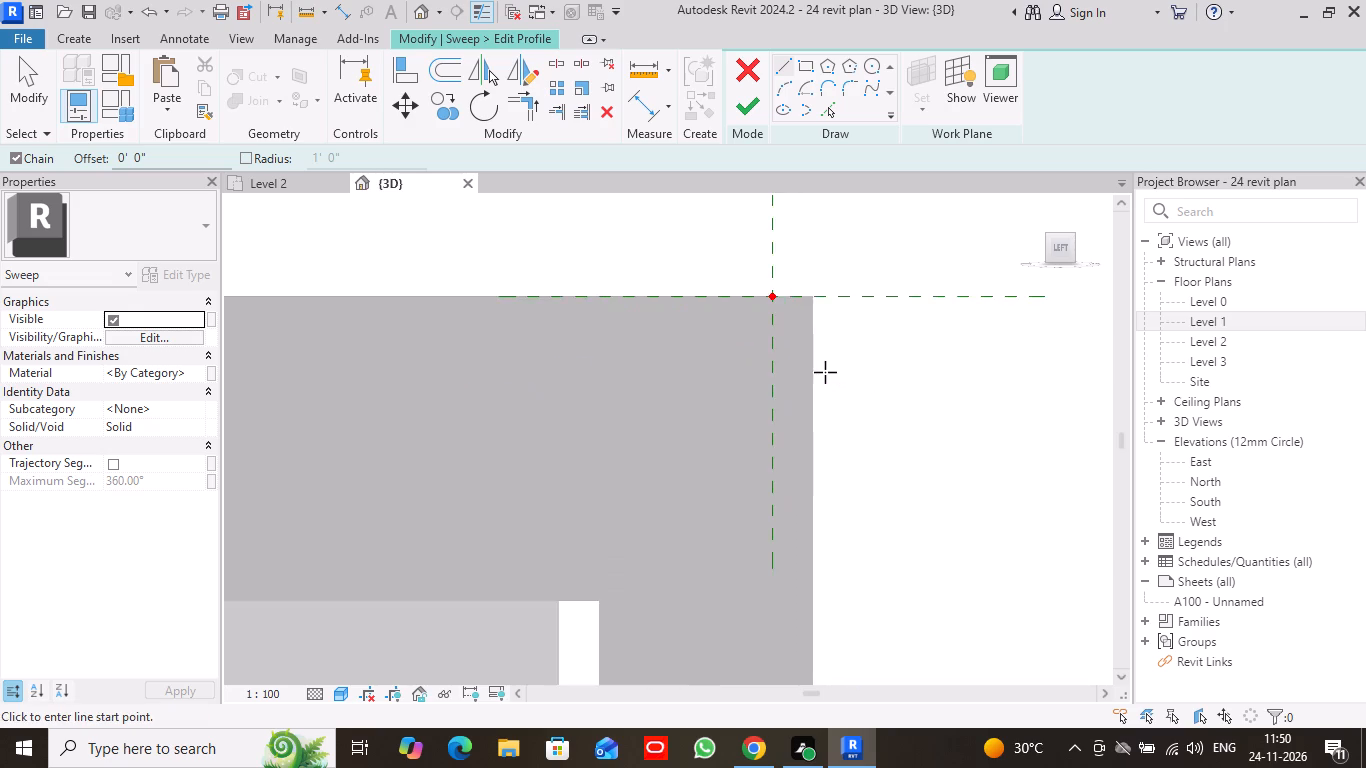
scroll(825, 372, "up", 5)
middle_click_drag(841, 363, 813, 468)
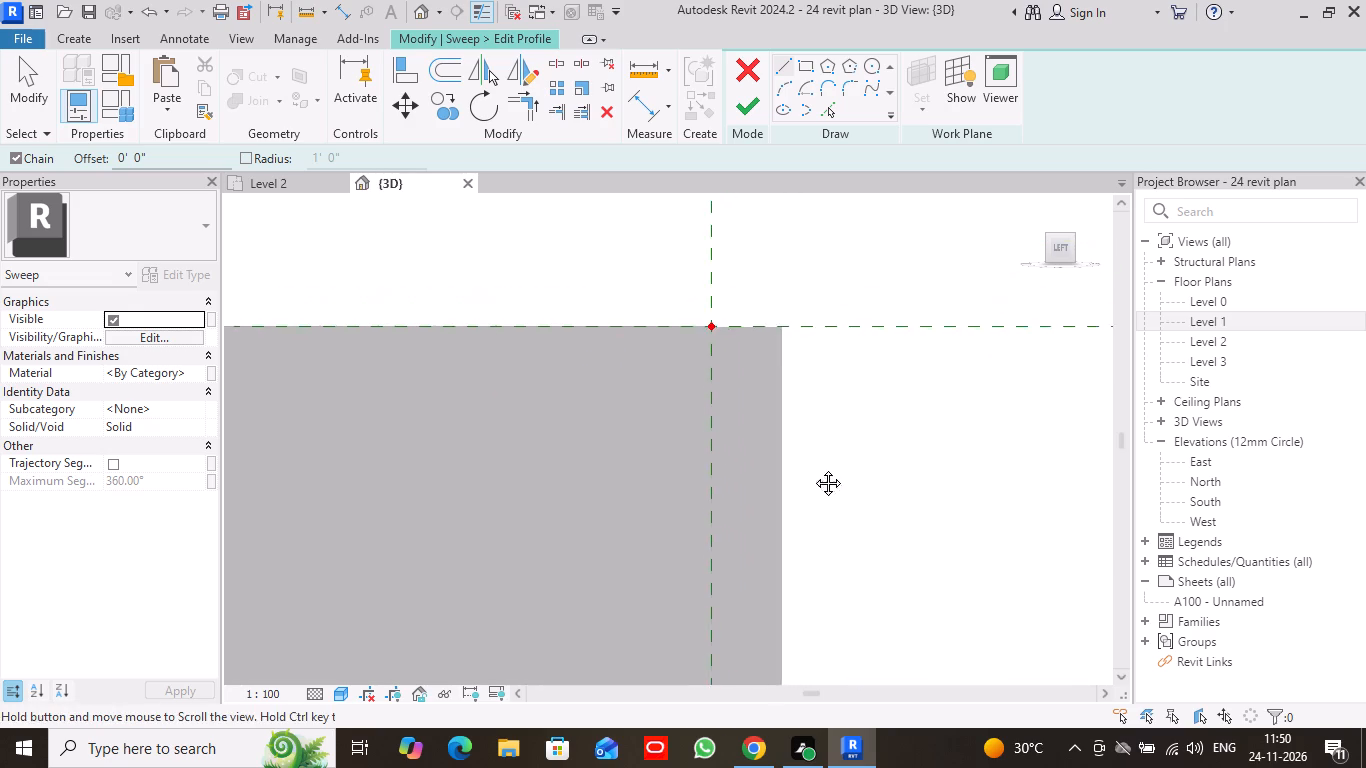
middle_click_drag(813, 468, 813, 469)
scroll(803, 414, "up", 3)
middle_click_drag(806, 366, 783, 449)
scroll(783, 449, "up", 1)
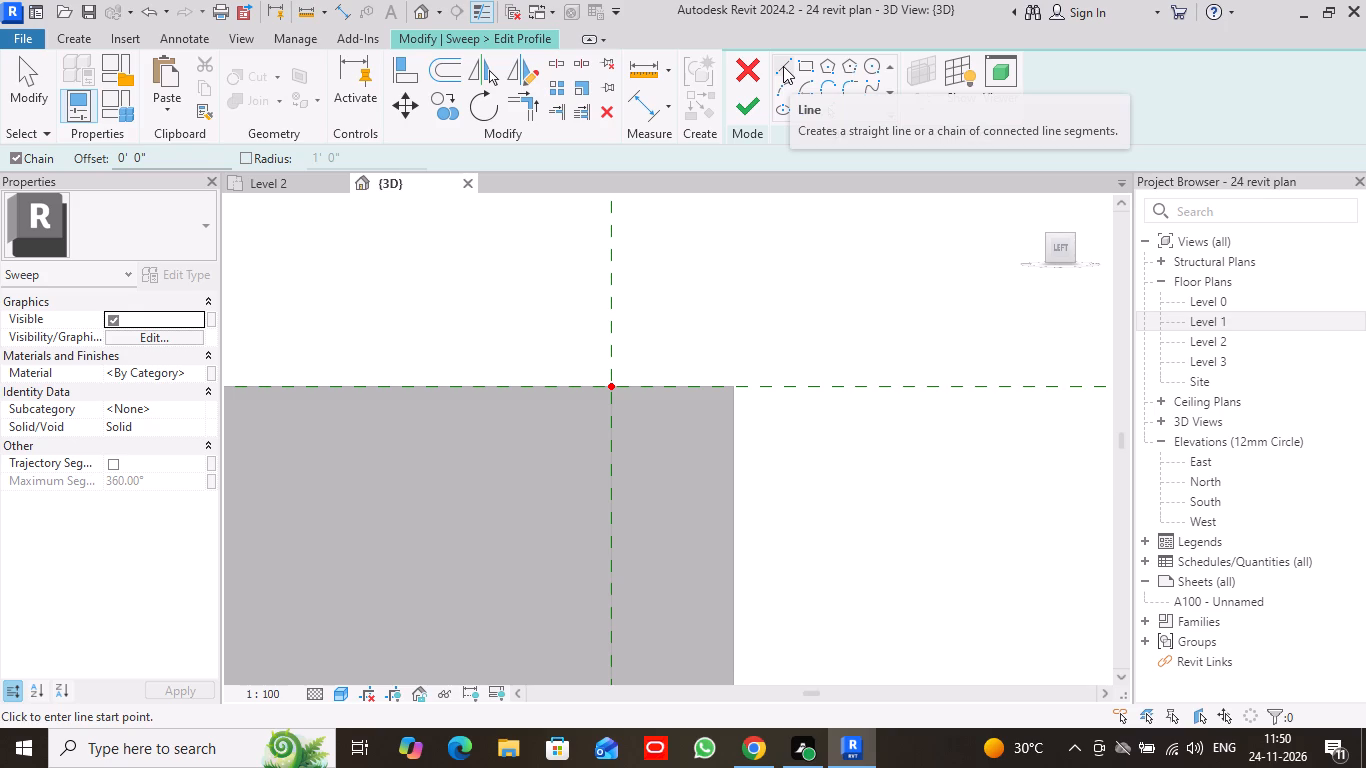
left_click(783, 66)
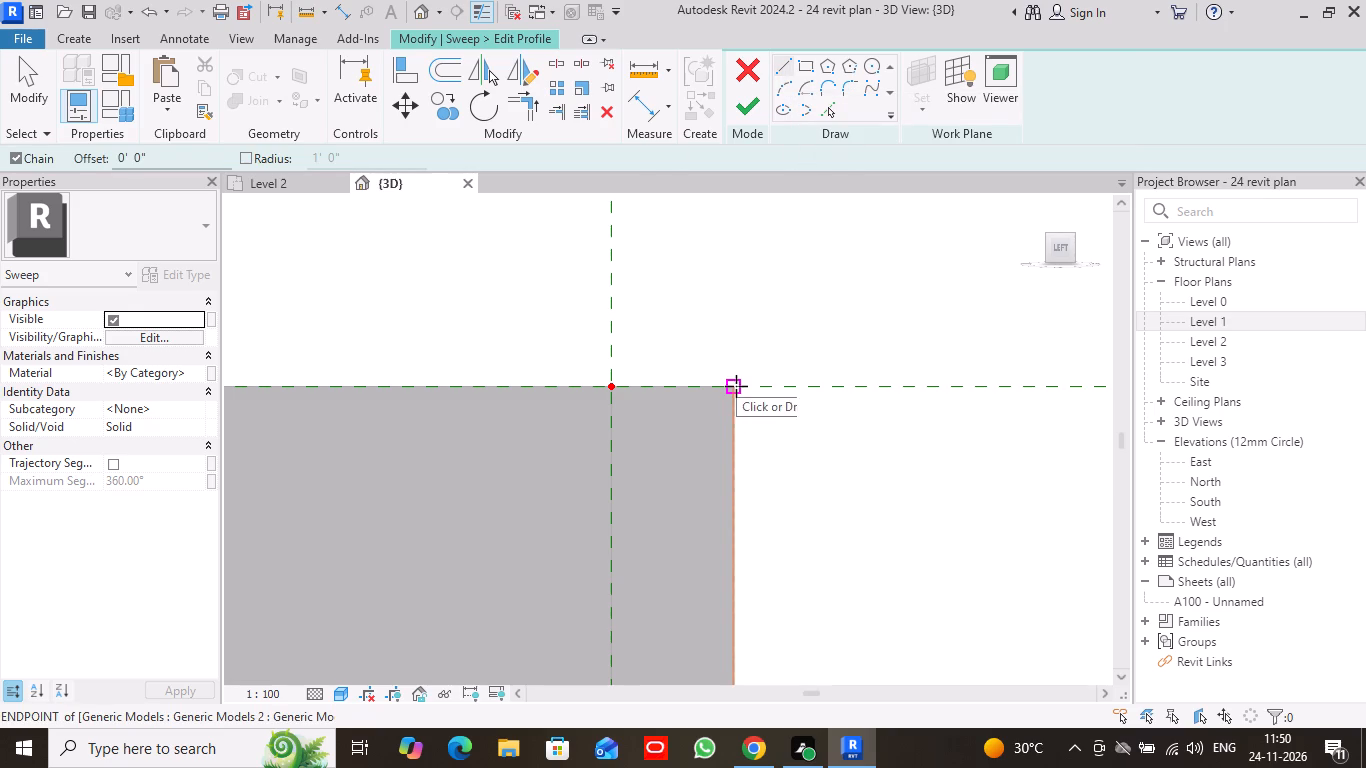
left_click(736, 386)
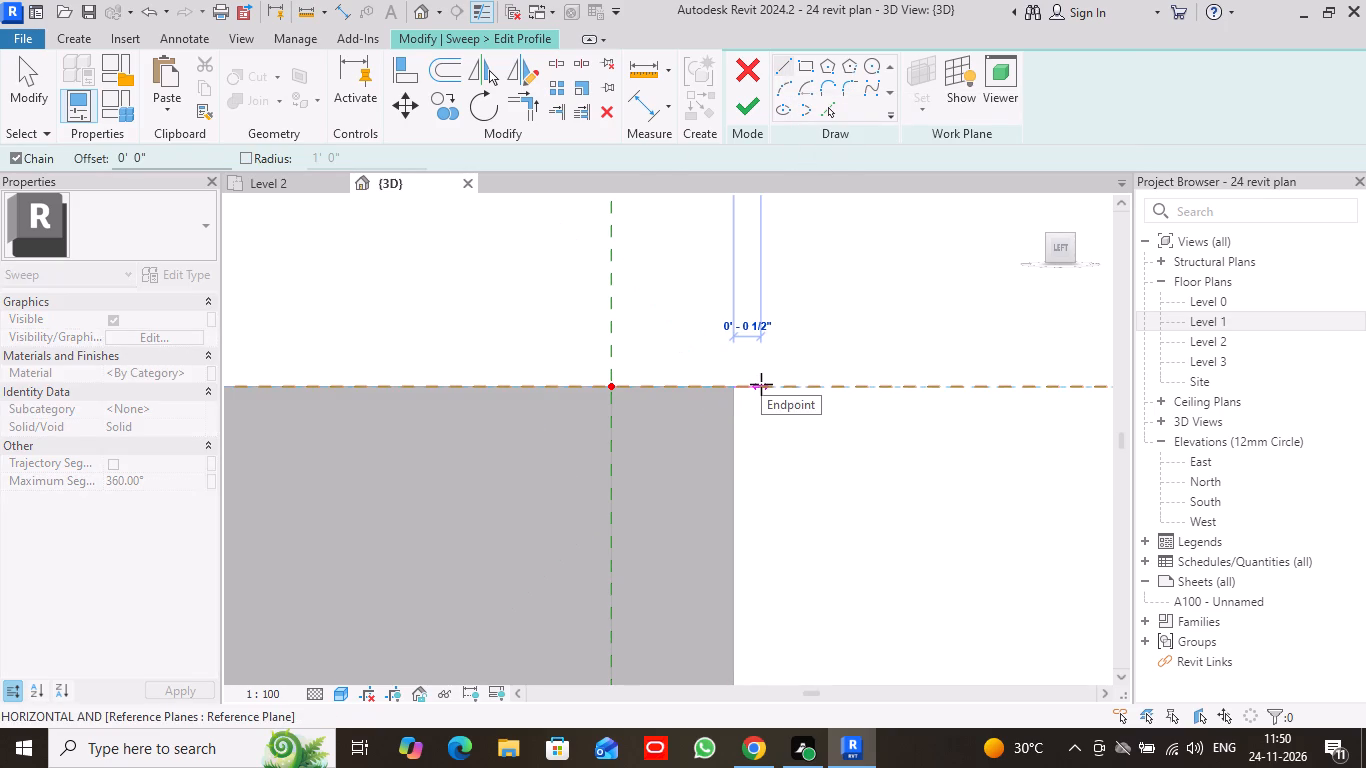
key("2")
key("shift+quotedbl")
key("Return")
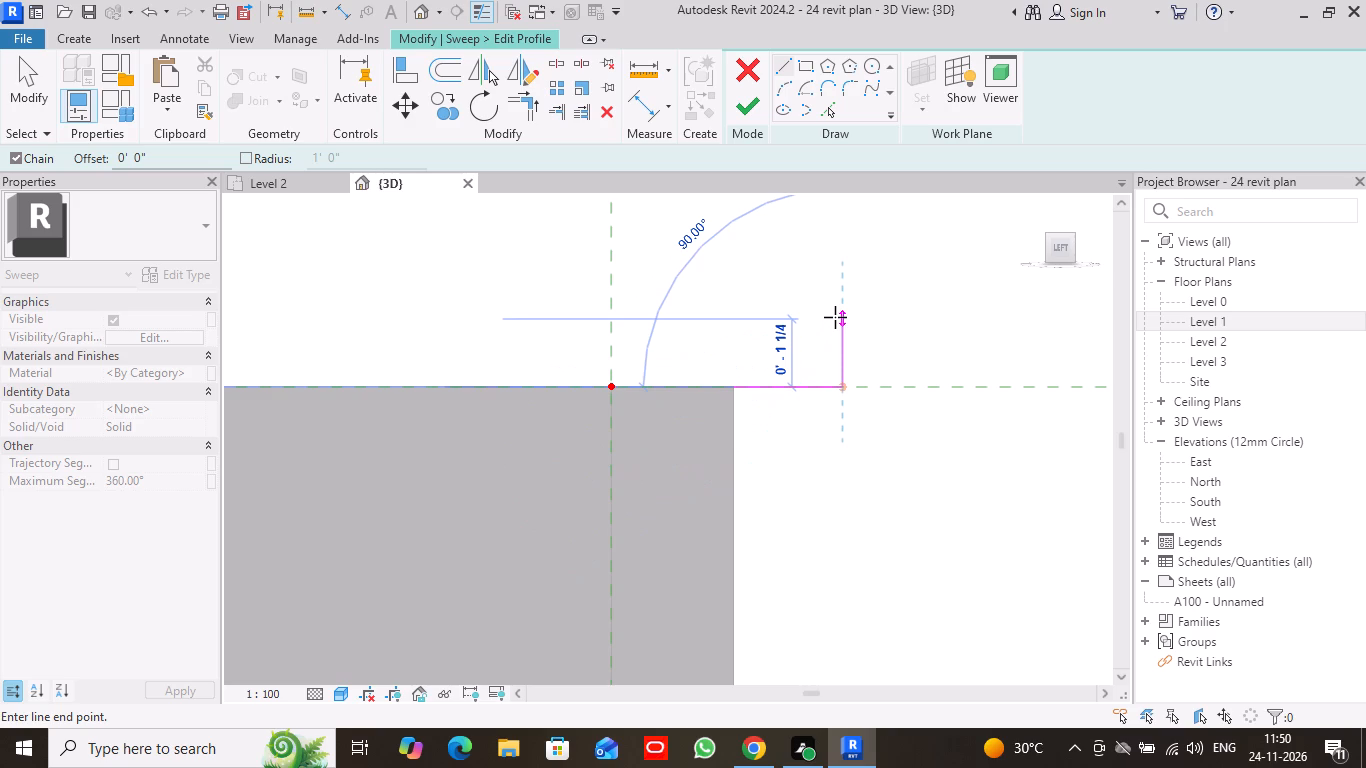
Draw a 1" vertical line up from the line's outer end and close the profile as a rectangle at the frame's corner.
scroll(835, 317, "down", 7)
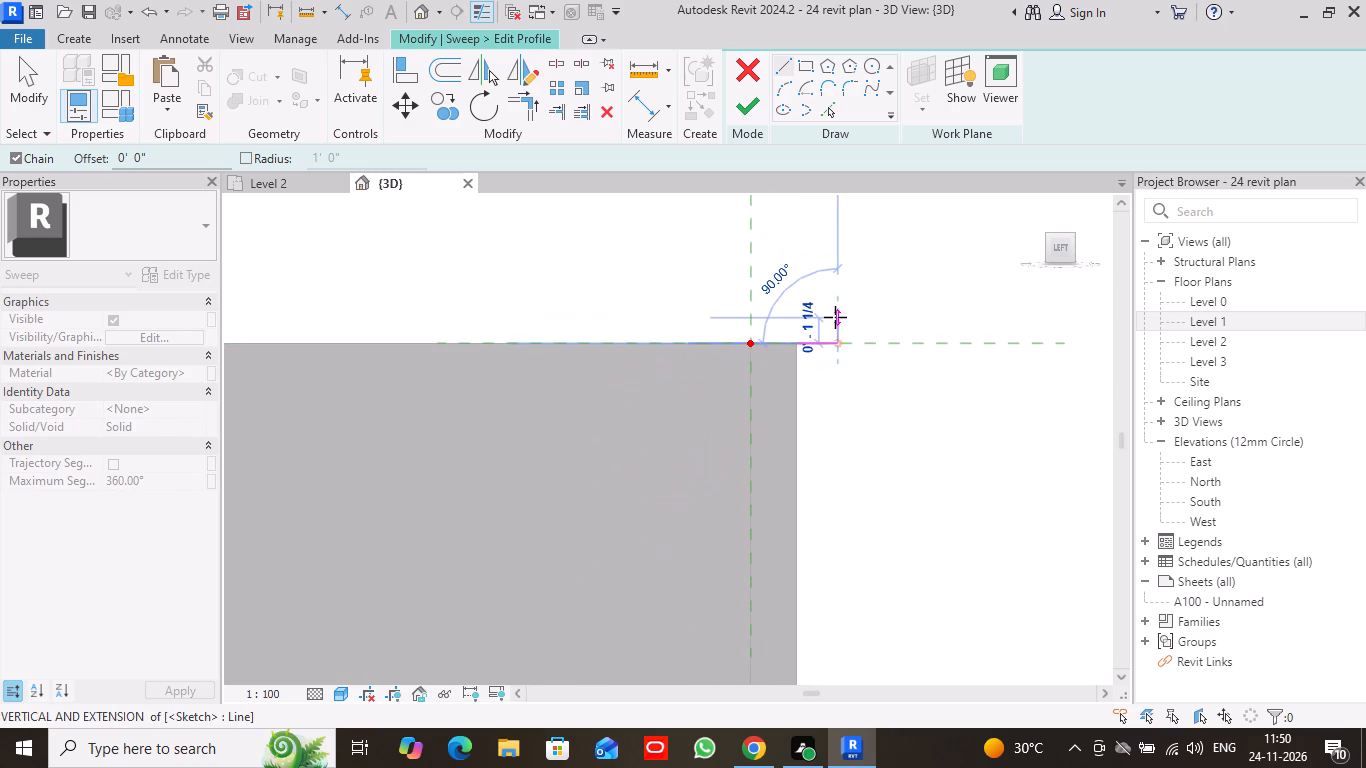
key("1")
key("shift+quotedbl")
key("Return")
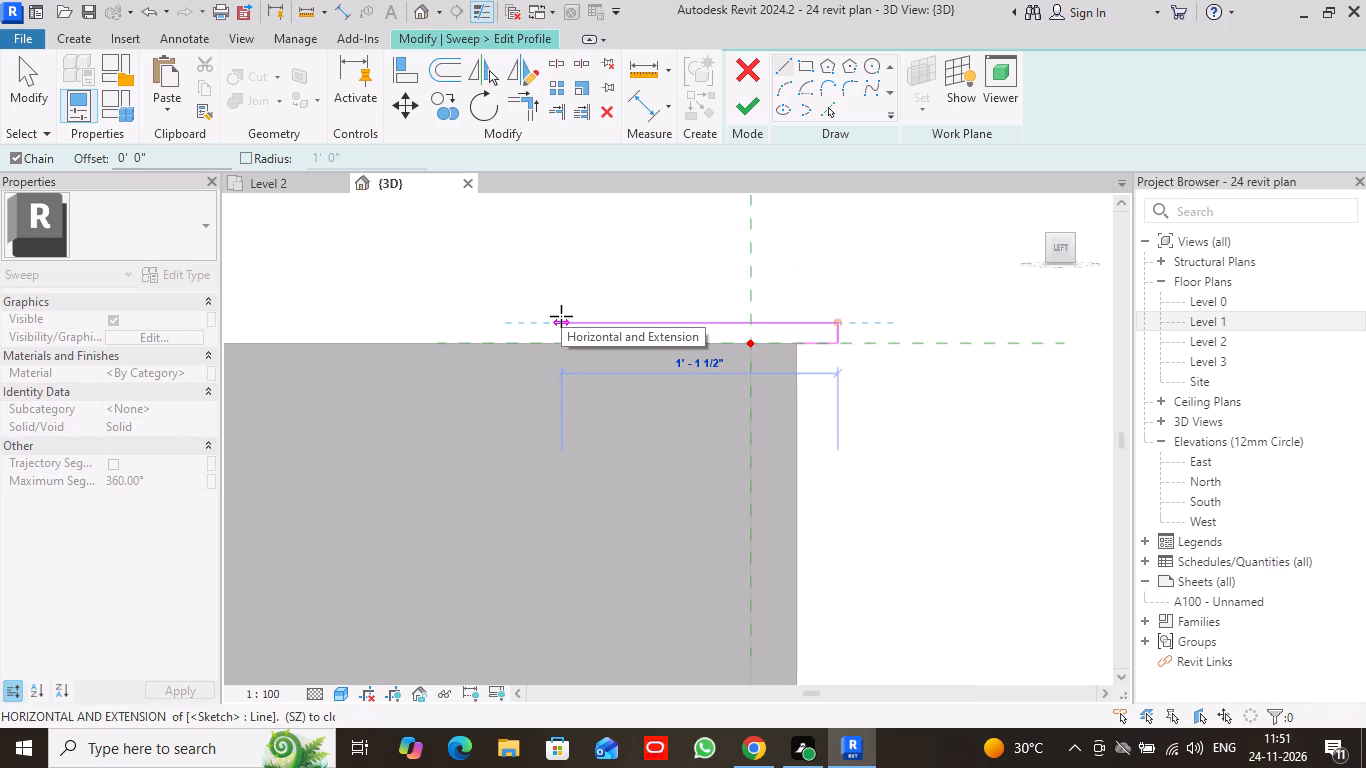
middle_click_drag(428, 313, 855, 303)
scroll(860, 298, "down", 7)
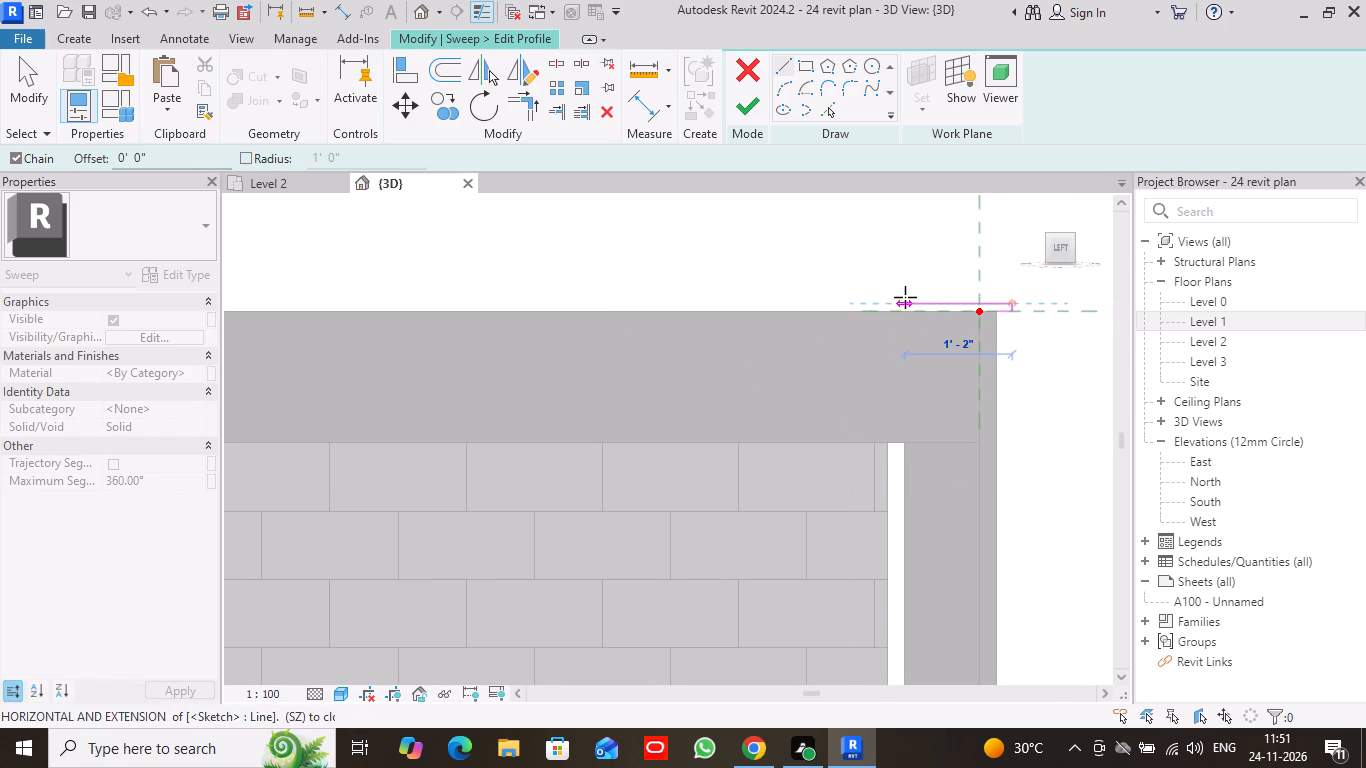
middle_click_drag(905, 297, 560, 310)
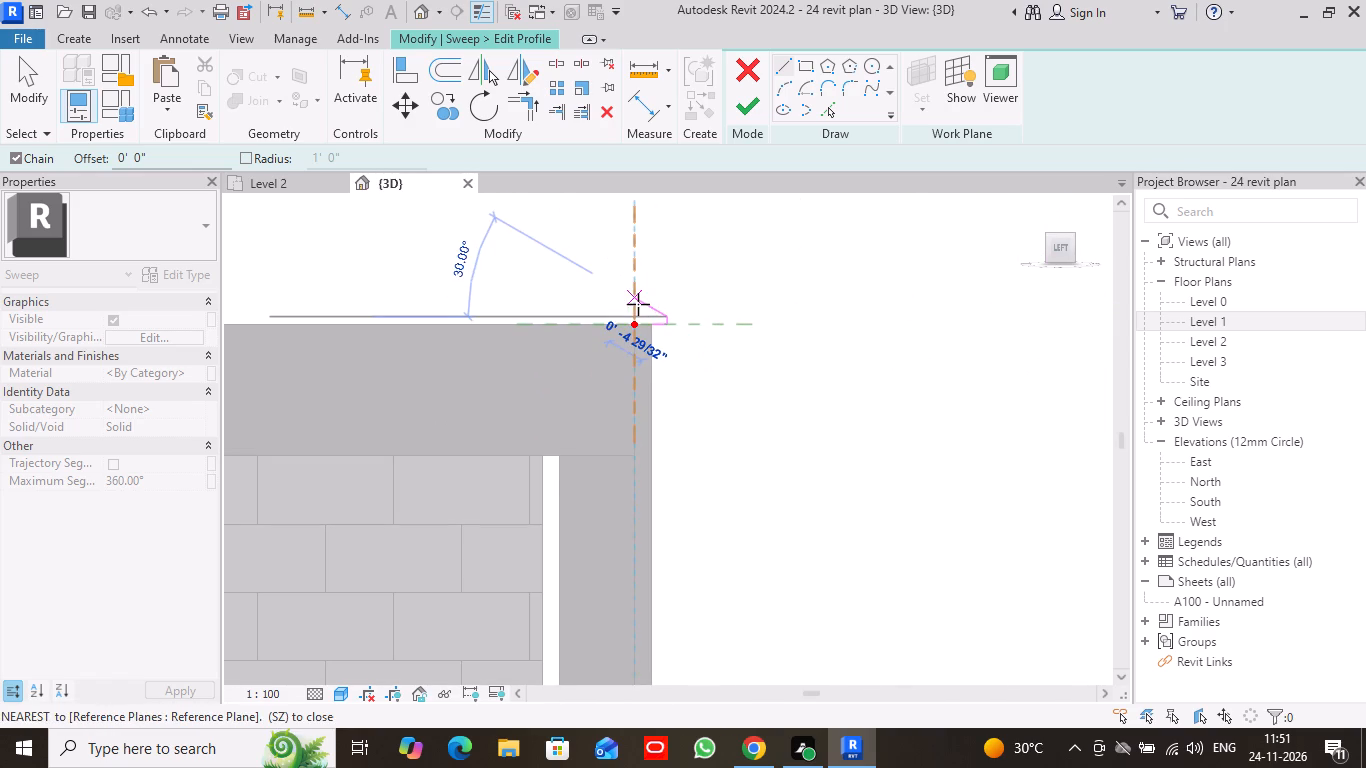
scroll(647, 304, "up", 12)
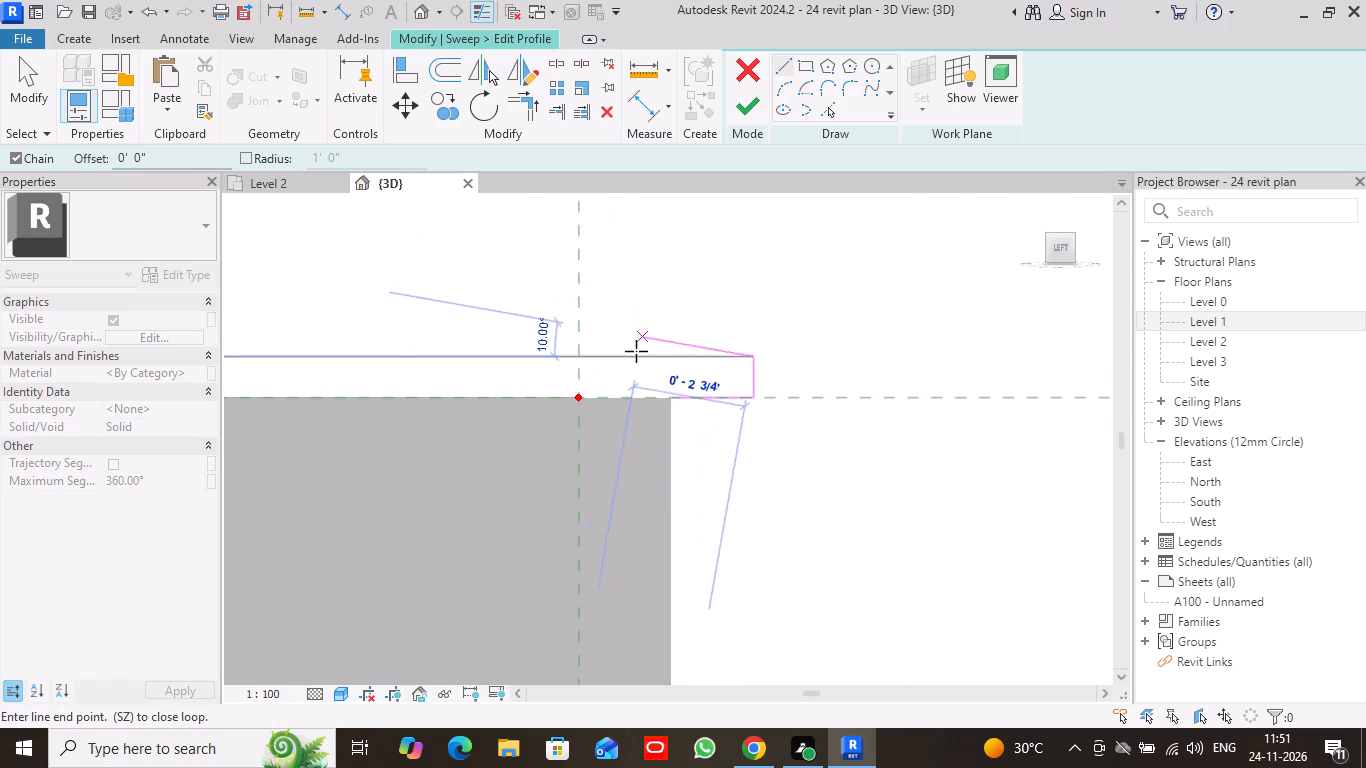
left_click(672, 356)
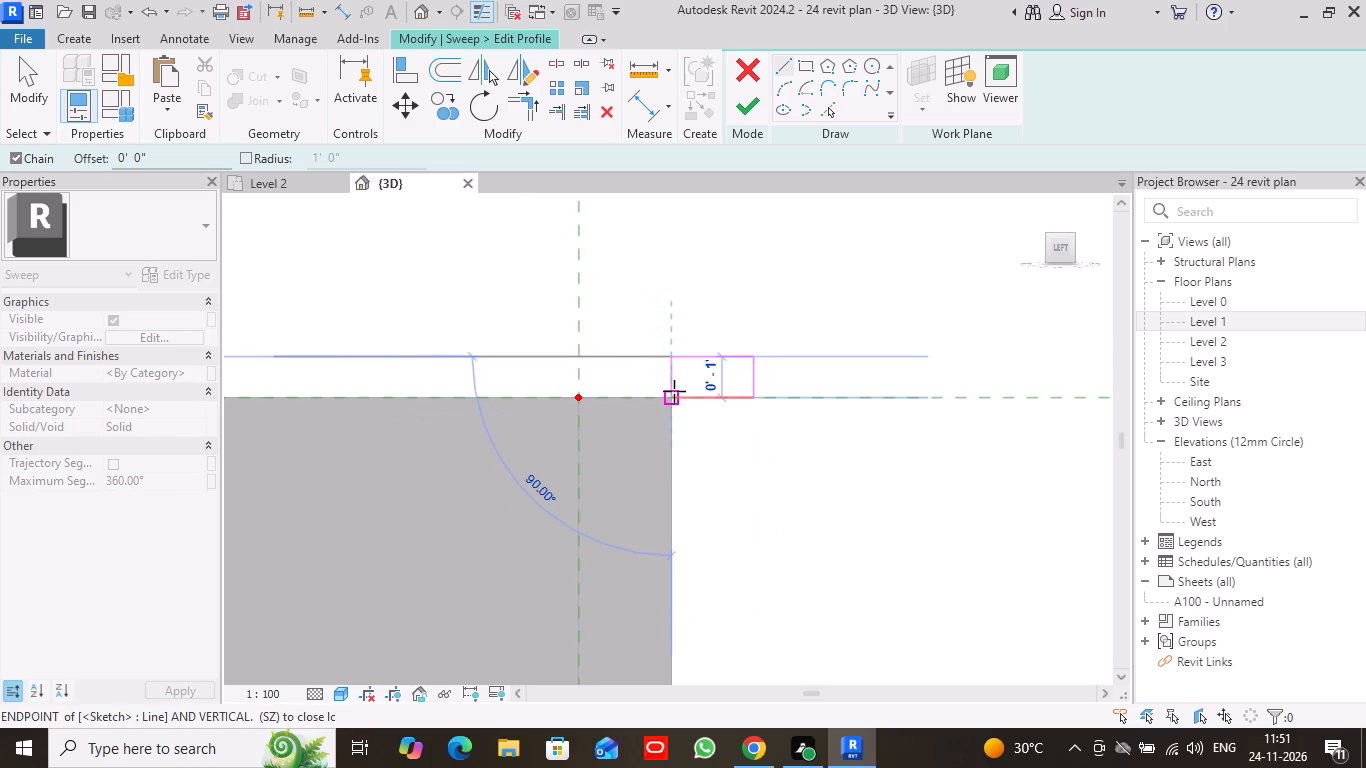
left_click(673, 396)
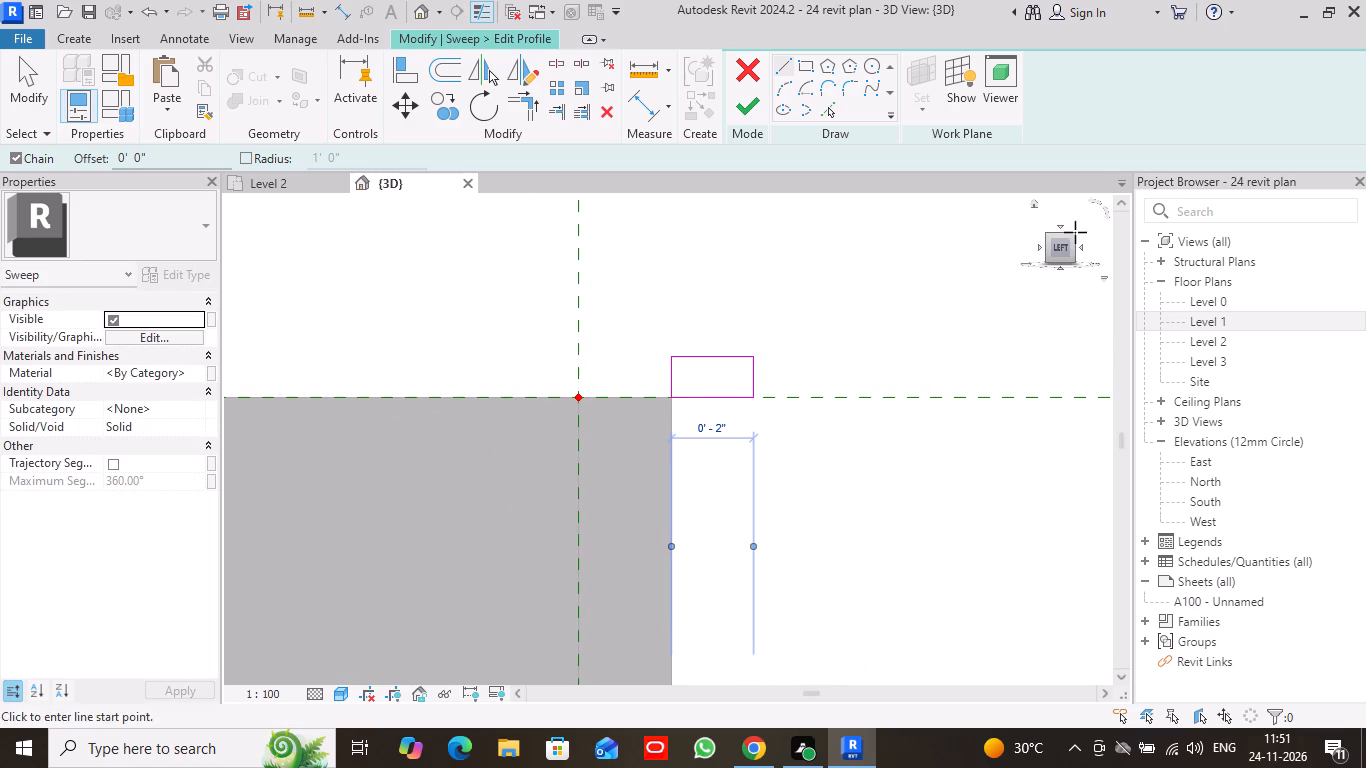
Stretch the rectangle's inner side inward across the frame's top to a width of about 6 1/2", and finish the profile.
left_click_drag(1071, 236, 1068, 255)
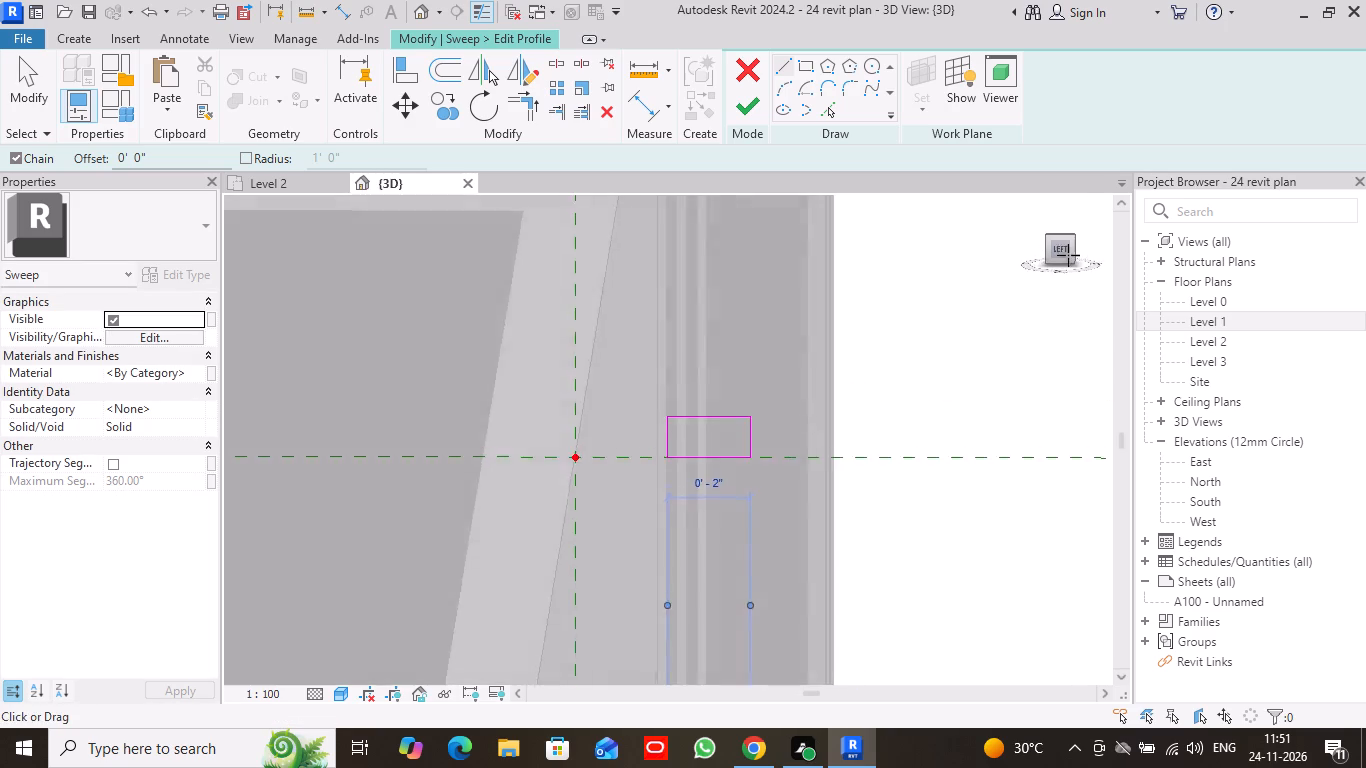
left_click_drag(1068, 255, 1064, 261)
middle_click_drag(833, 478, 875, 203)
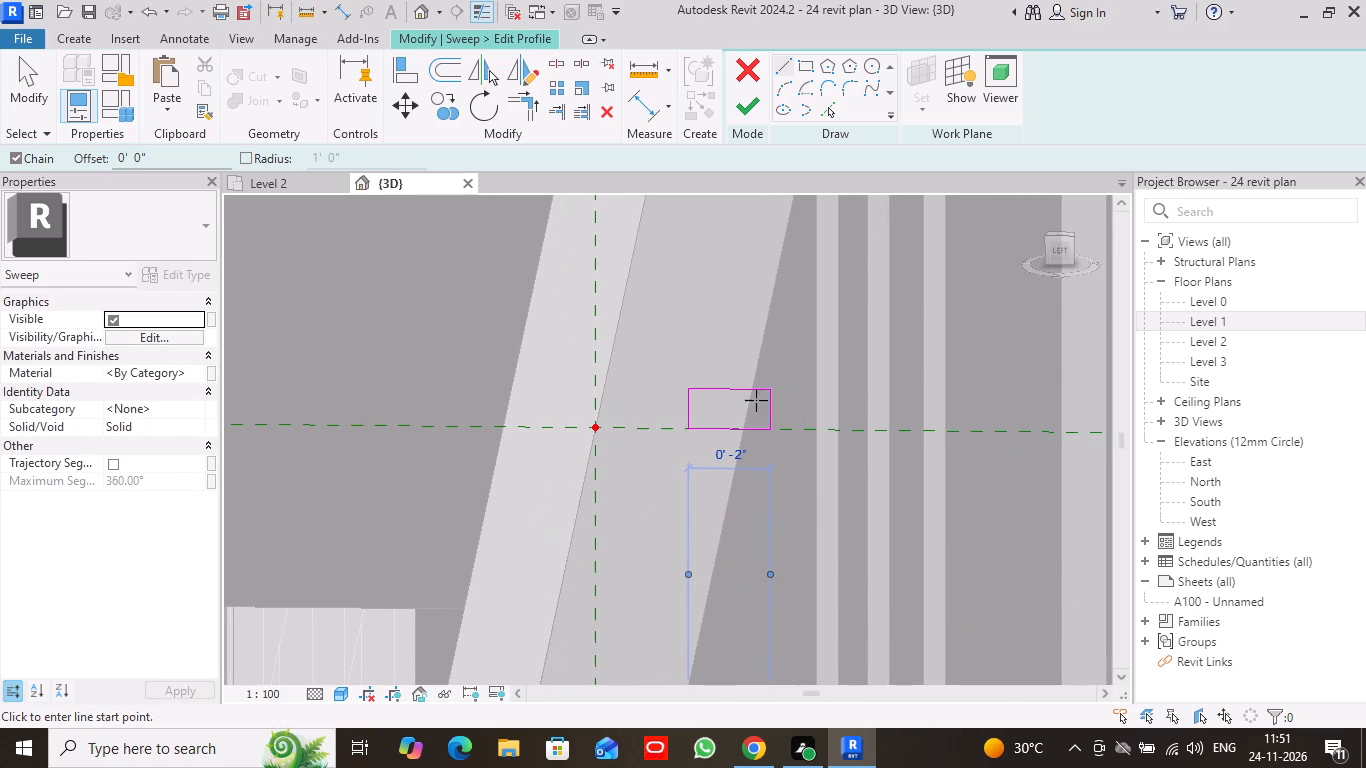
left_click(687, 407)
left_click_drag(688, 409, 644, 414)
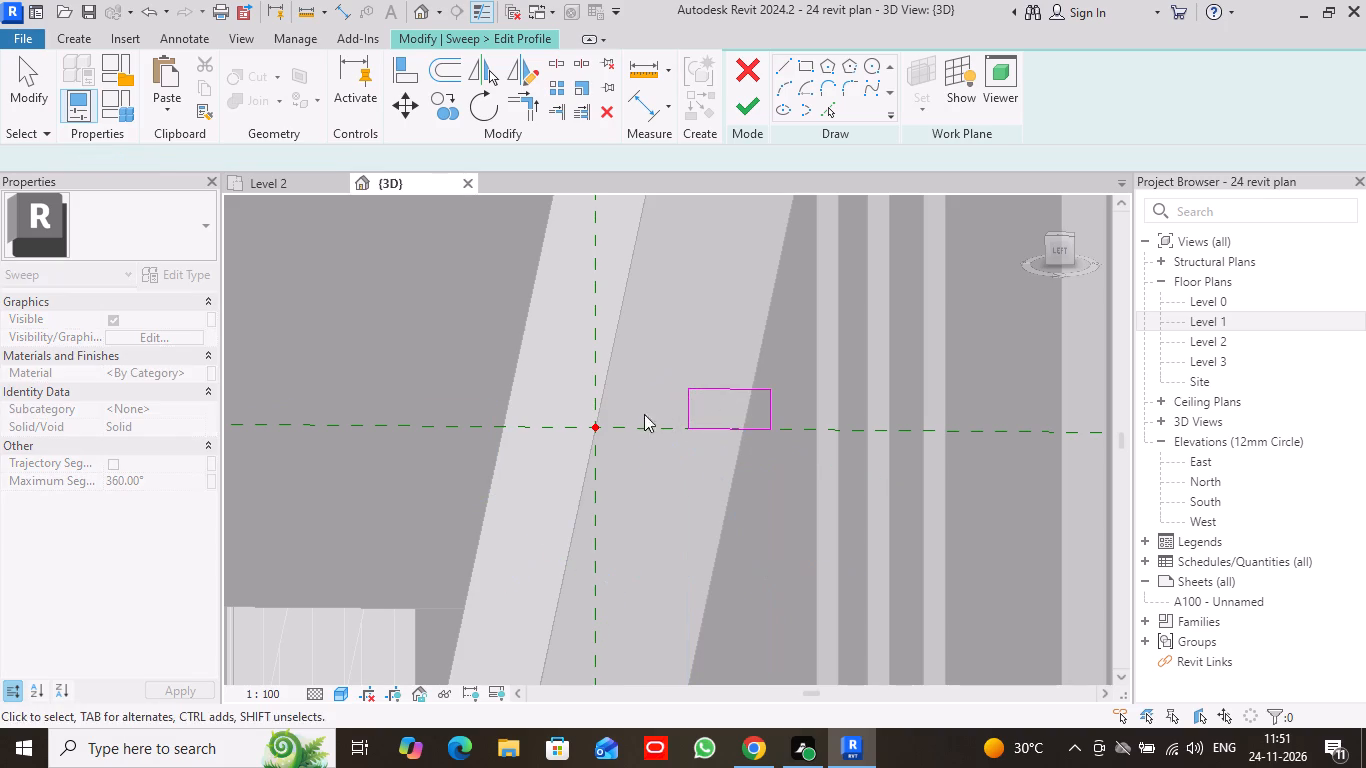
left_click_drag(644, 414, 558, 409)
double_click(686, 402)
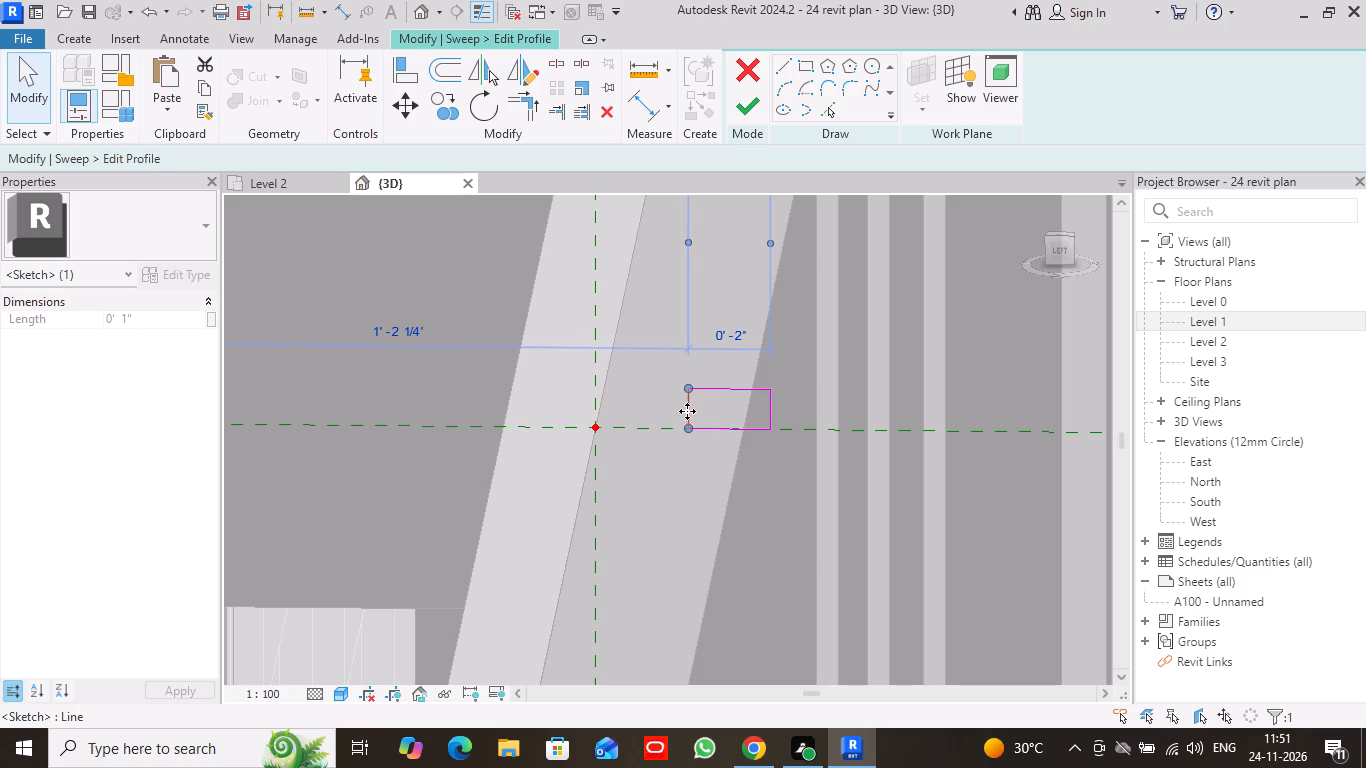
left_click_drag(687, 411, 524, 405)
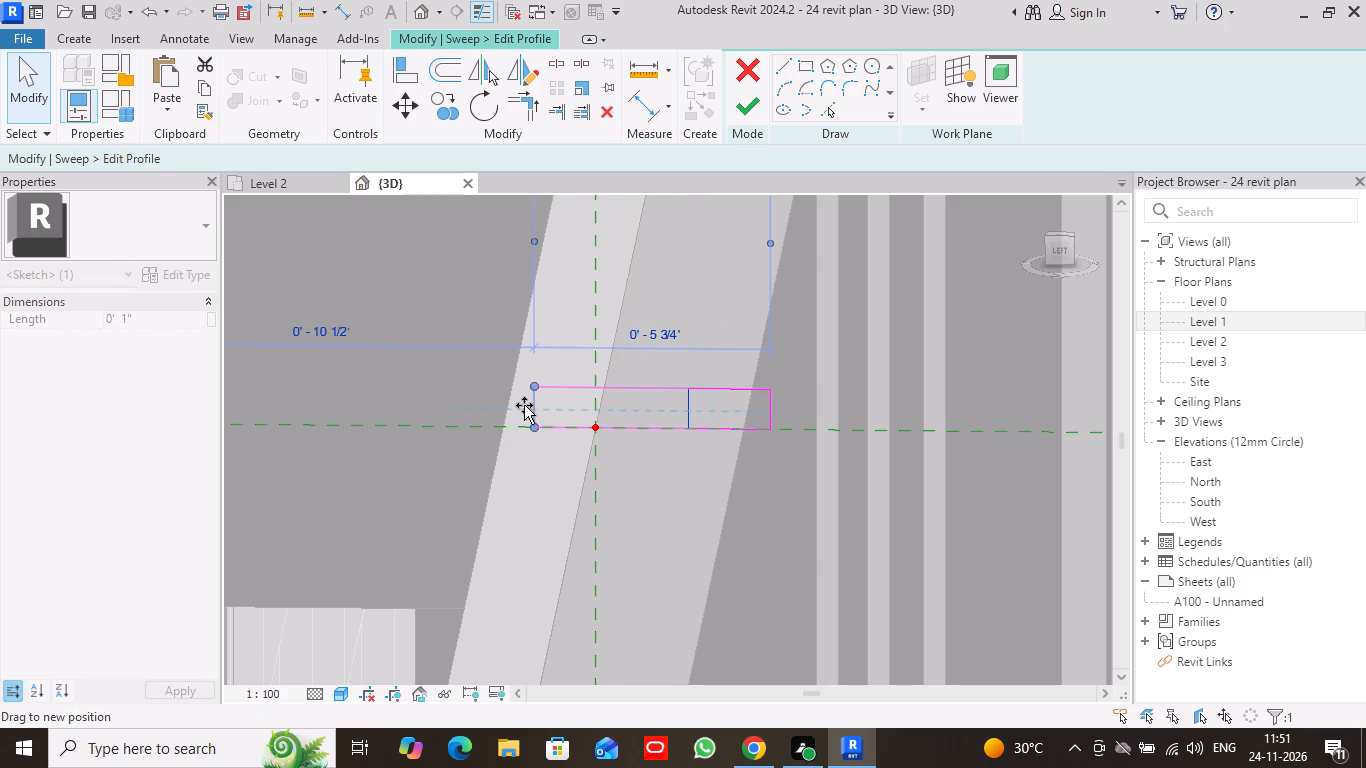
left_click_drag(524, 405, 506, 405)
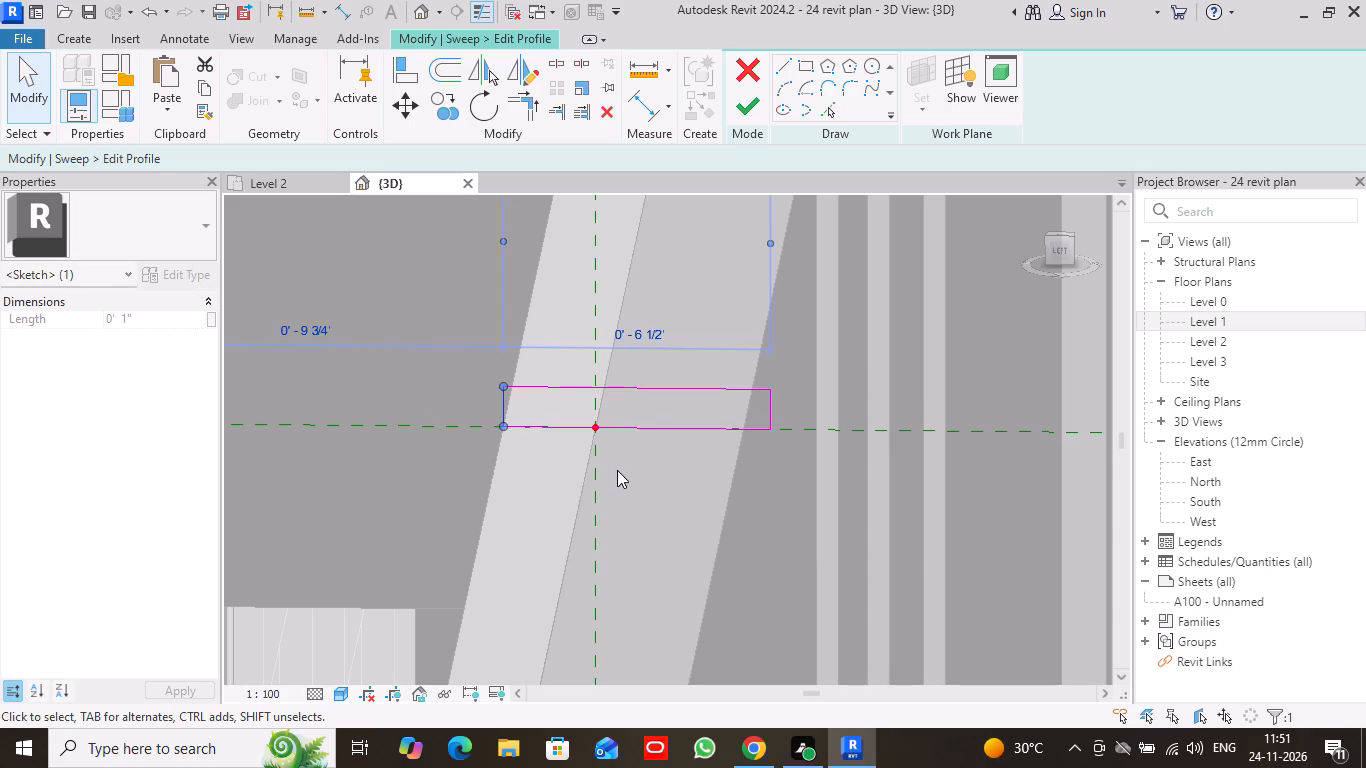
left_click(749, 103)
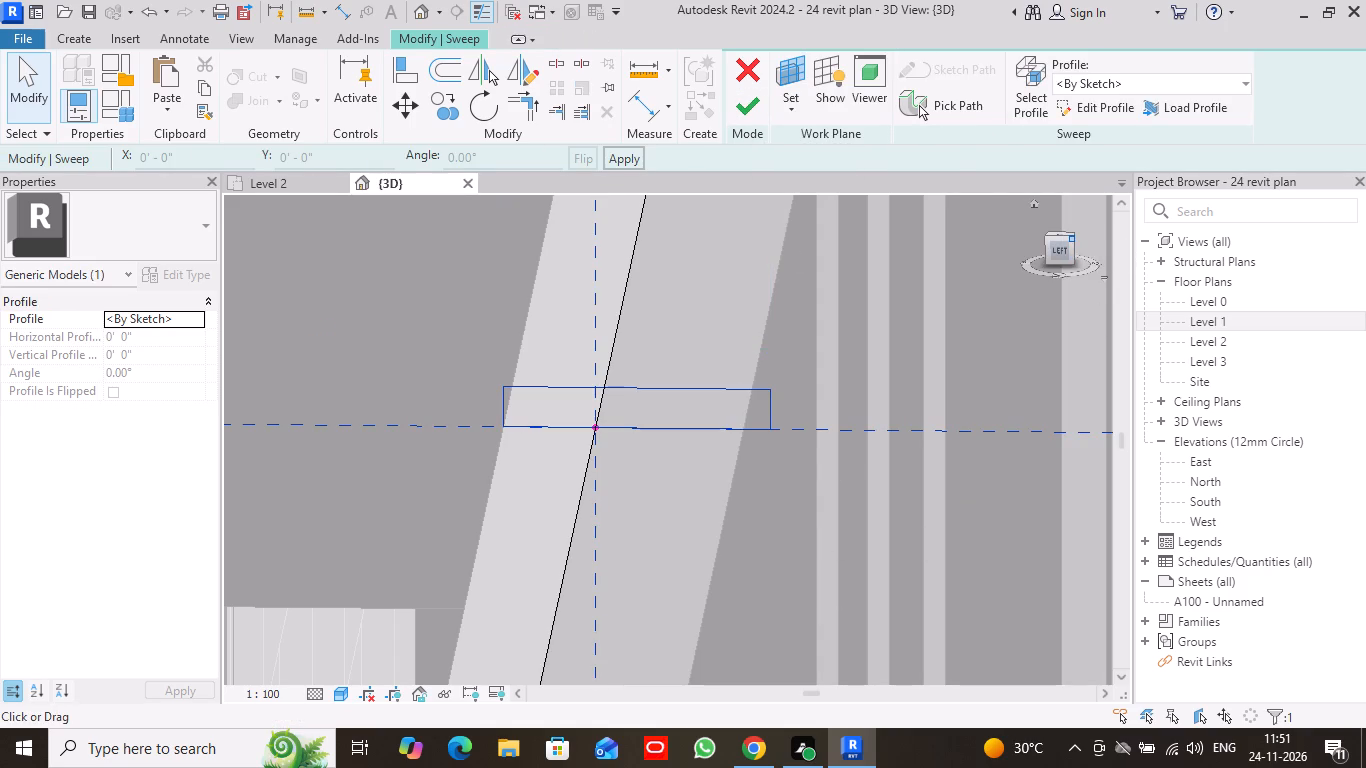
Examine how the sketched profile sits on the roof frame's top edge and along the sweep path.
left_click_drag(1070, 238, 1046, 263)
scroll(878, 433, "down", 8)
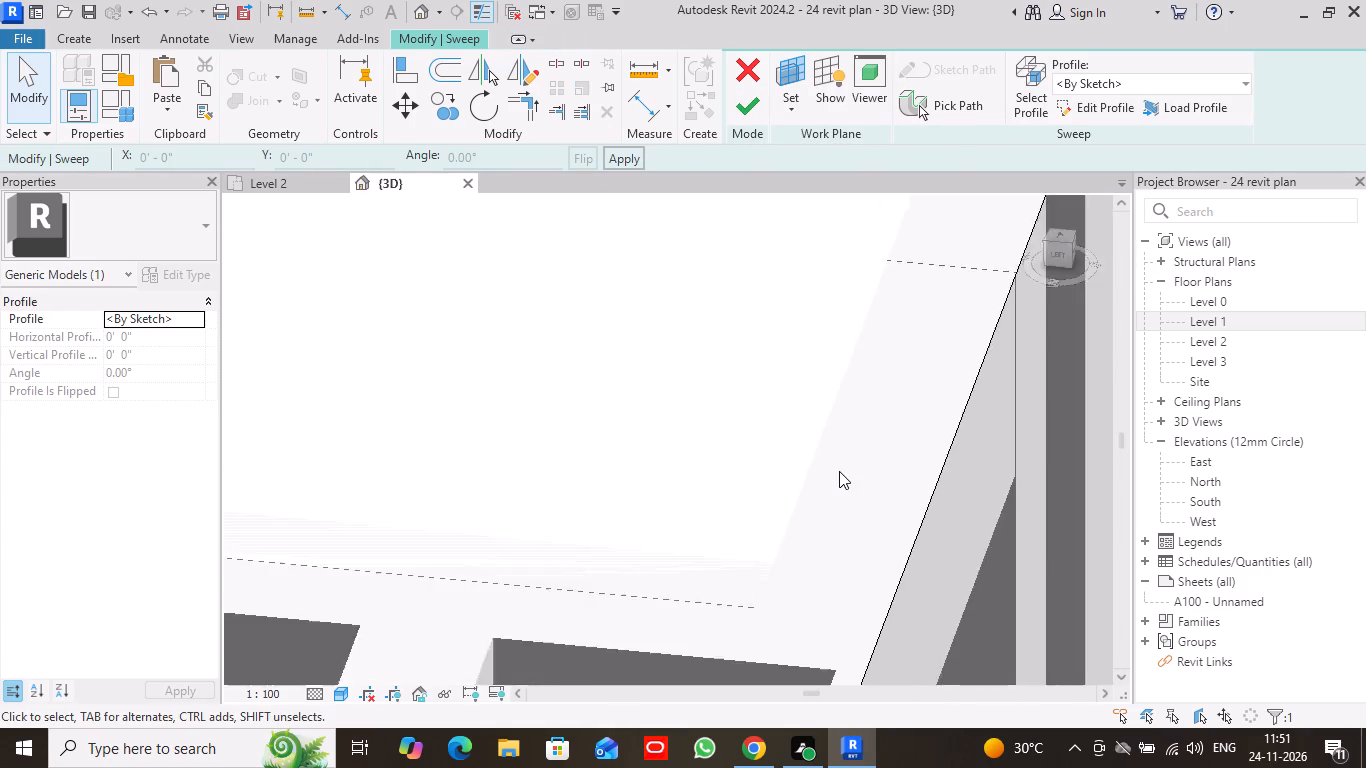
scroll(839, 471, "down", 3)
middle_click_drag(838, 476, 633, 416)
scroll(815, 442, "down", 8)
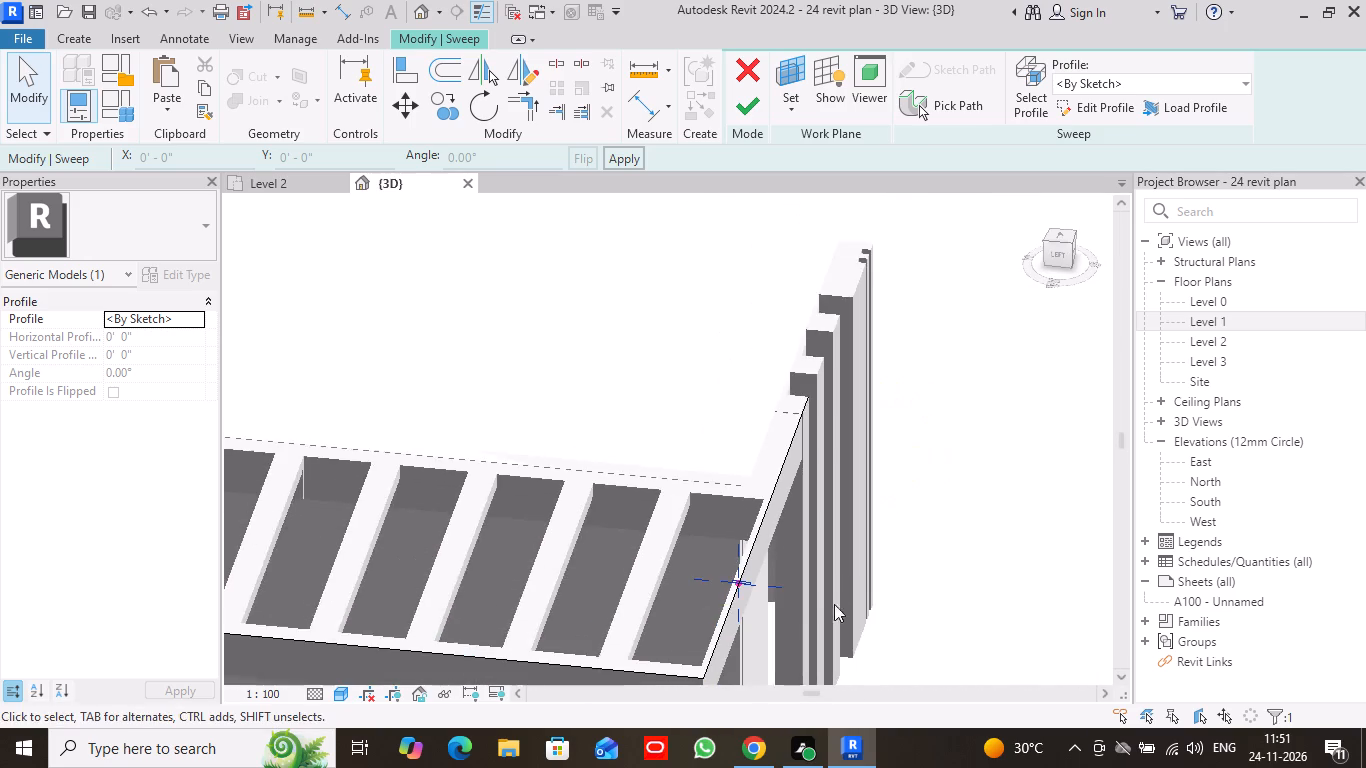
middle_click_drag(811, 607, 787, 437)
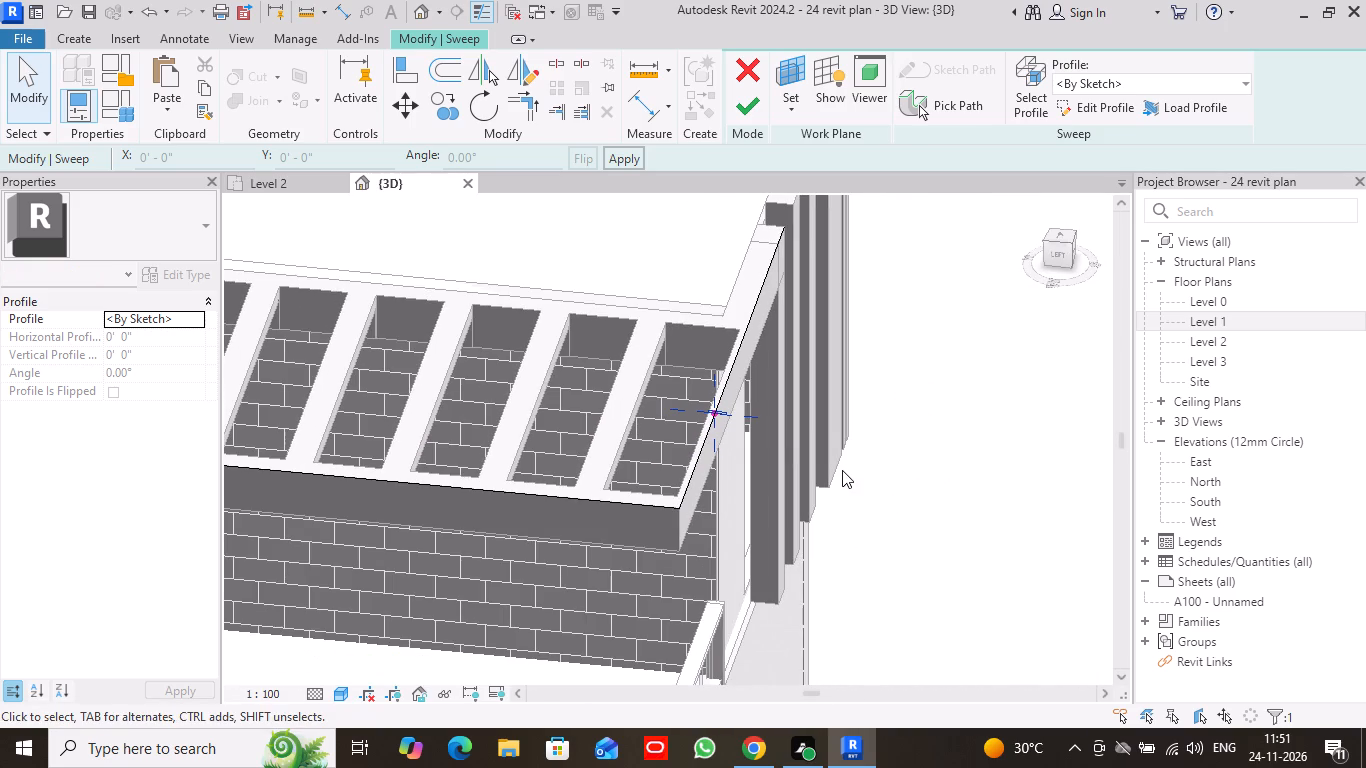
scroll(725, 438, "up", 4)
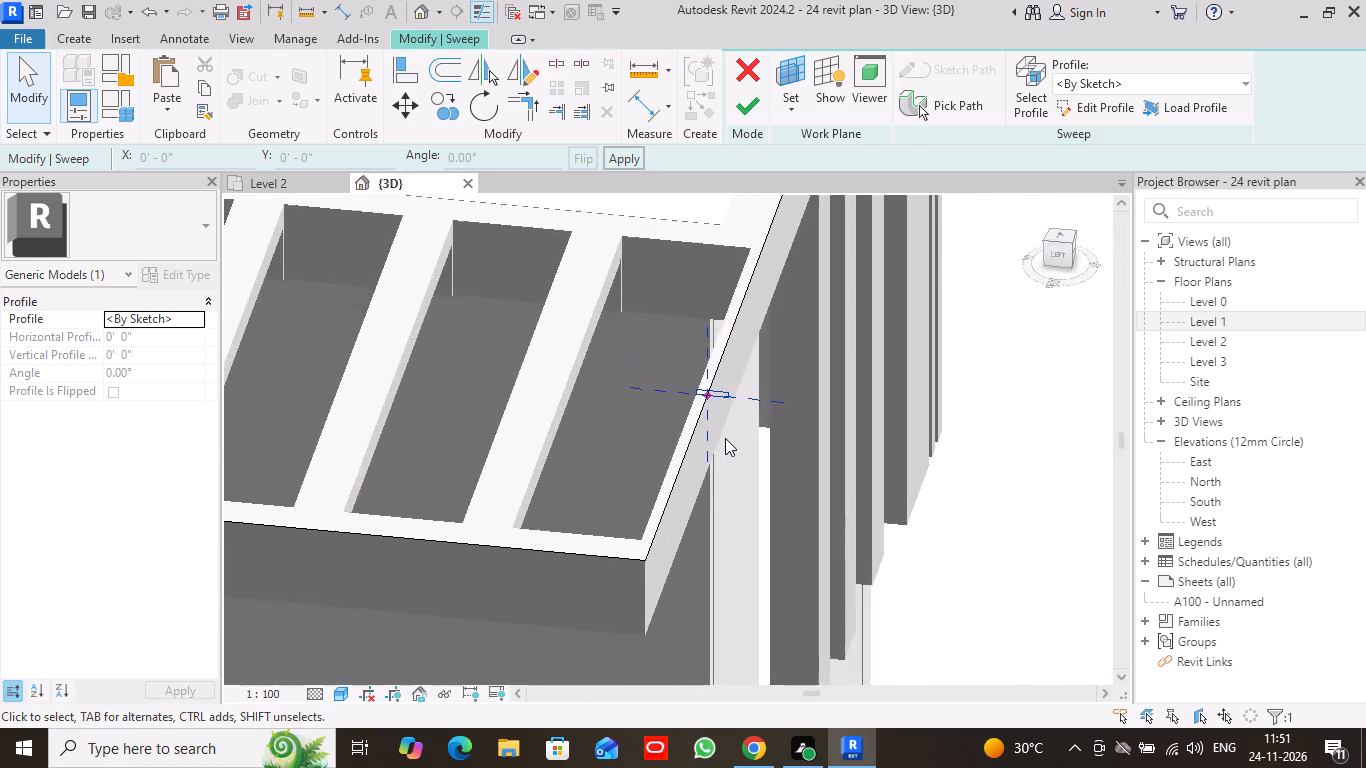
scroll(725, 438, "up", 4)
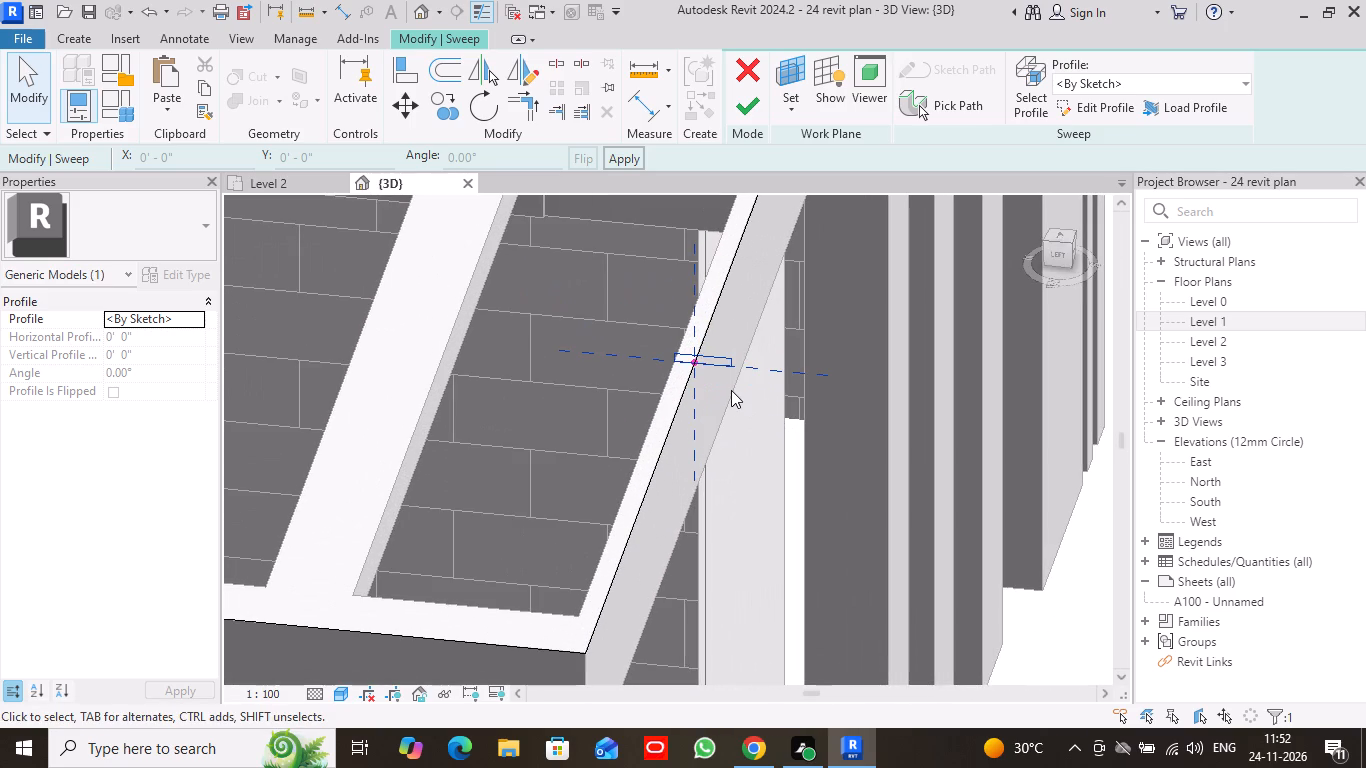